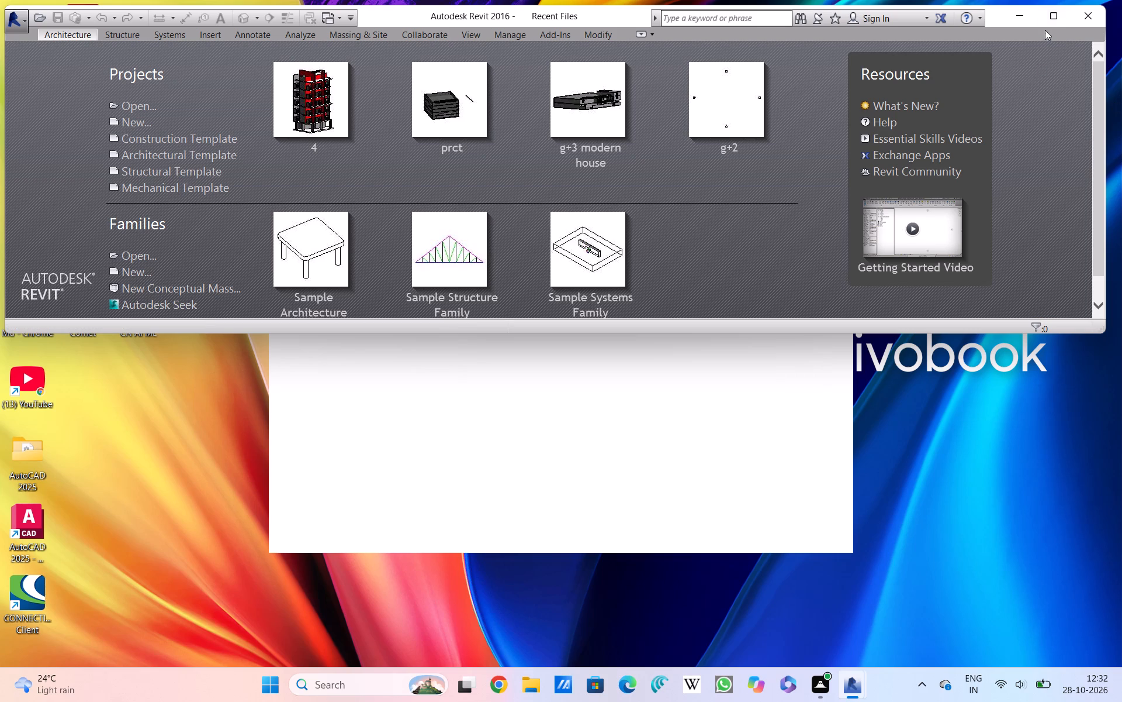
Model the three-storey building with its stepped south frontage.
Create a new project based on the Architectural Template.
{"action": "left_click", "coordinate": [1052, 13]}
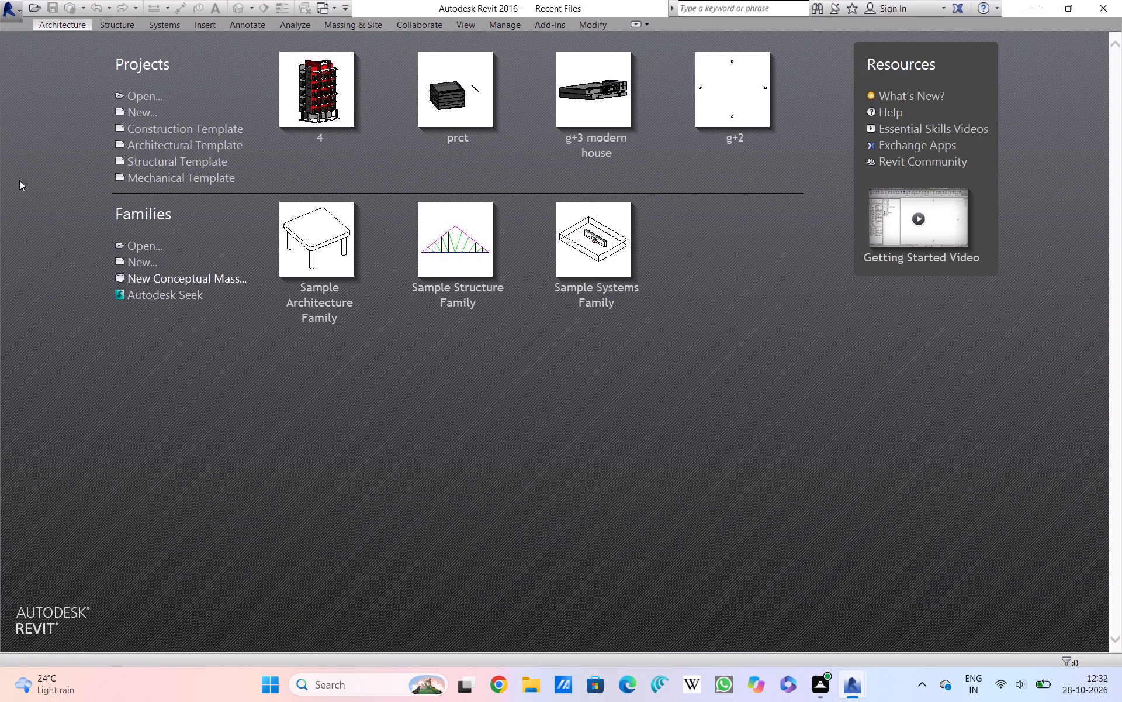
{"action": "left_click", "coordinate": [148, 115]}
{"action": "left_click_drag", "start_coordinate": [152, 116], "coordinate": [160, 116]}
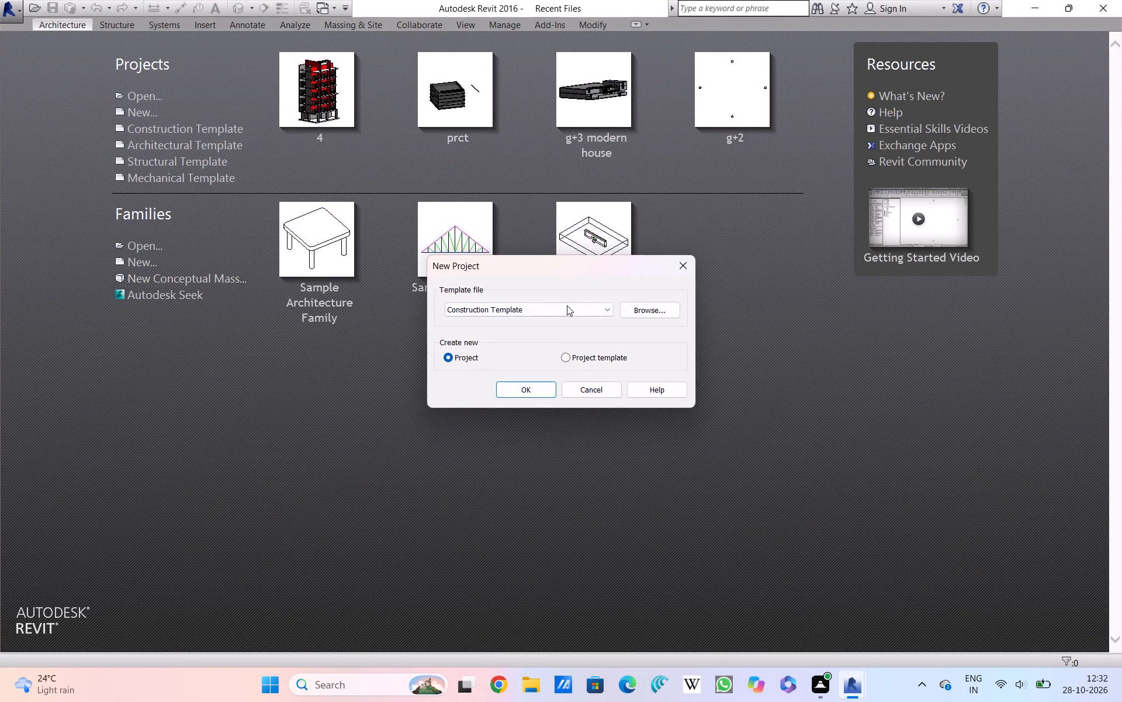
{"action": "left_click", "coordinate": [570, 311]}
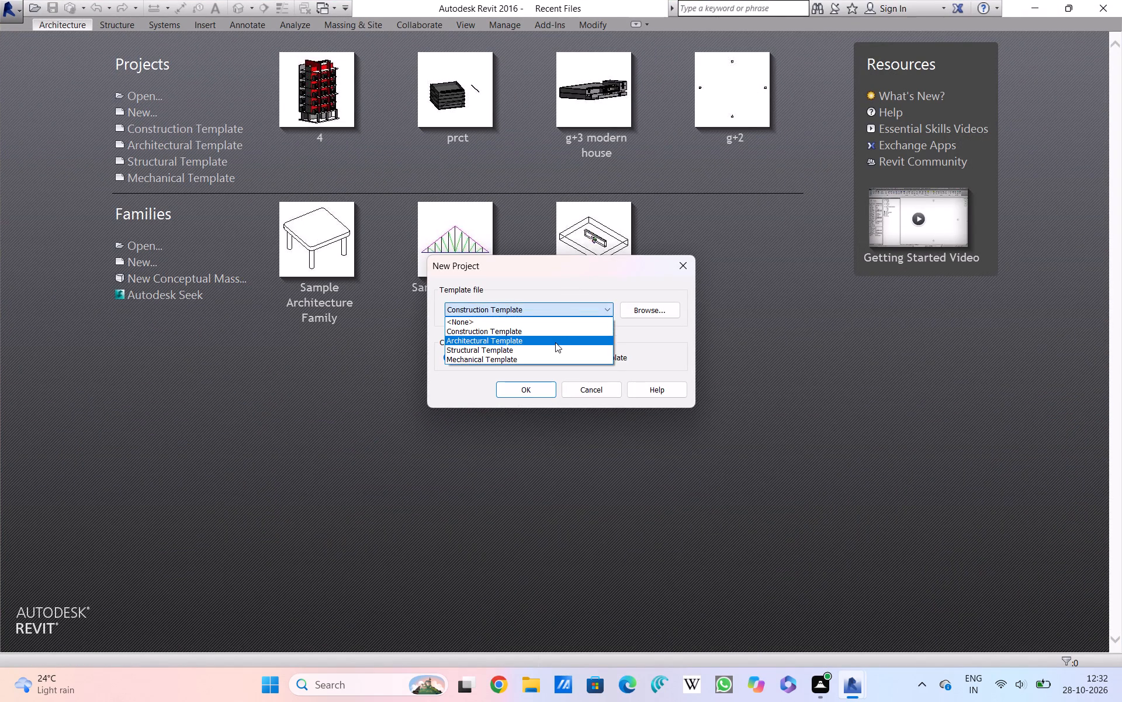
{"action": "left_click", "coordinate": [555, 342]}
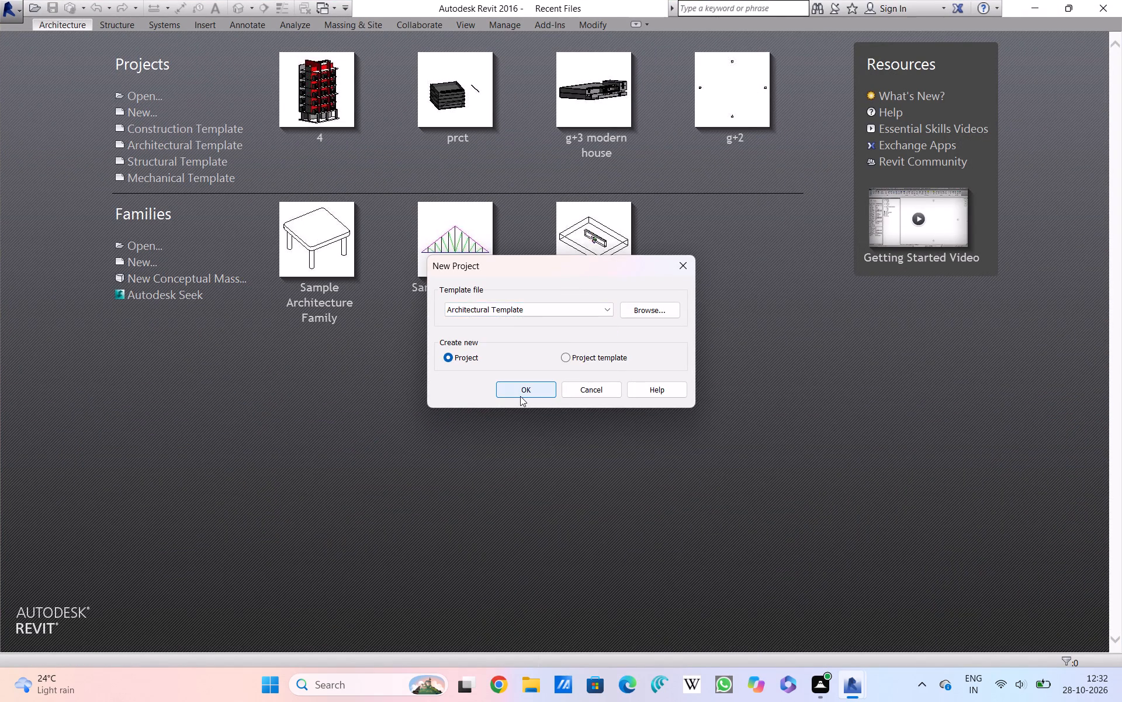
{"action": "left_click", "coordinate": [520, 396]}
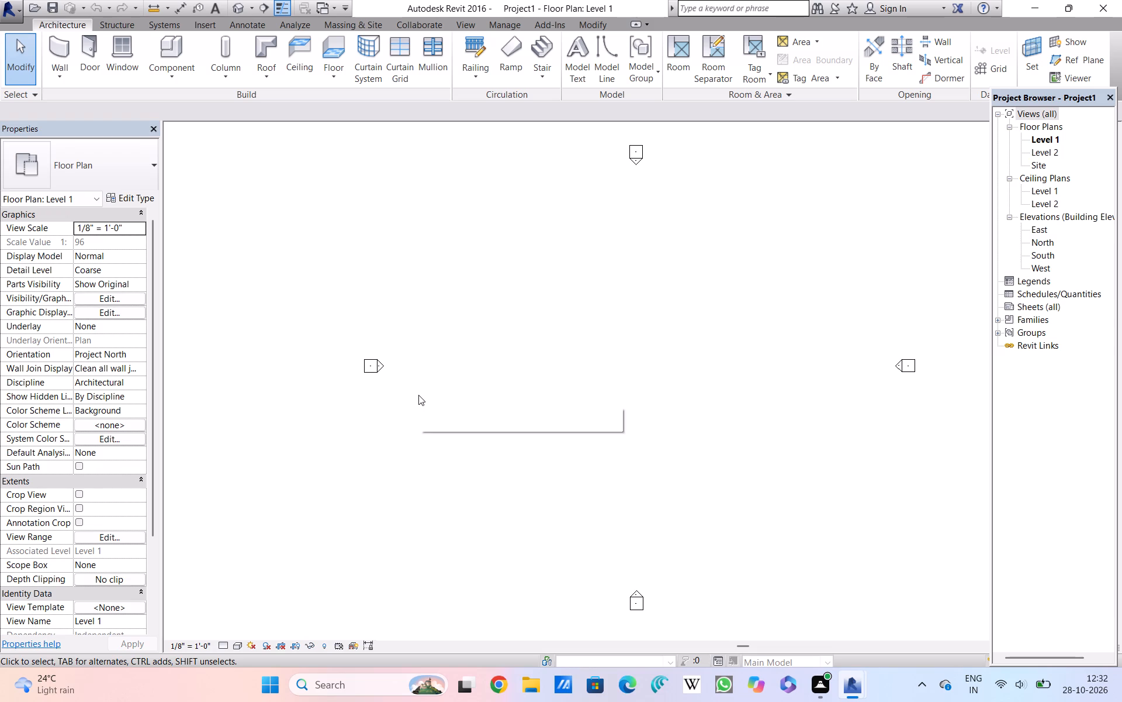
Create a rectangular Generic - 12" floor on Level 1, about 76' wide by 108' long, between the elevation markers.
{"action": "middle_click_drag", "start_coordinate": [652, 424], "coordinate": [556, 431]}
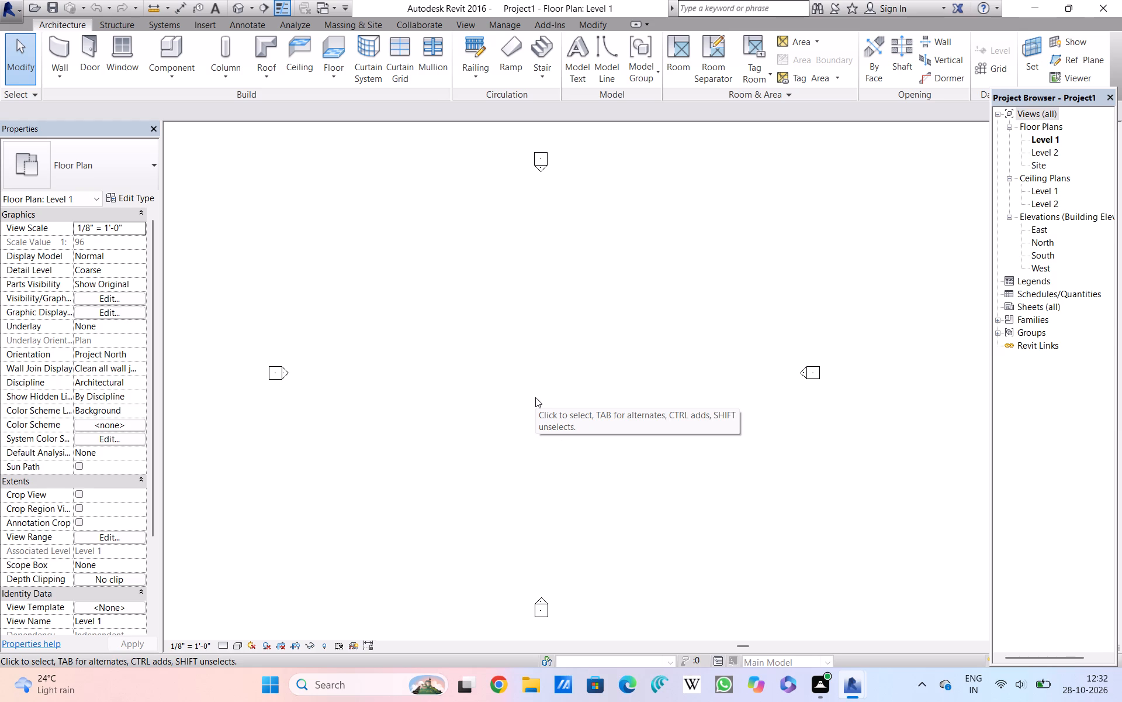
{"action": "scroll", "coordinate": [535, 397], "scroll_direction": "down", "scroll_amount": 1}
{"action": "middle_click_drag", "start_coordinate": [535, 397], "coordinate": [536, 397]}
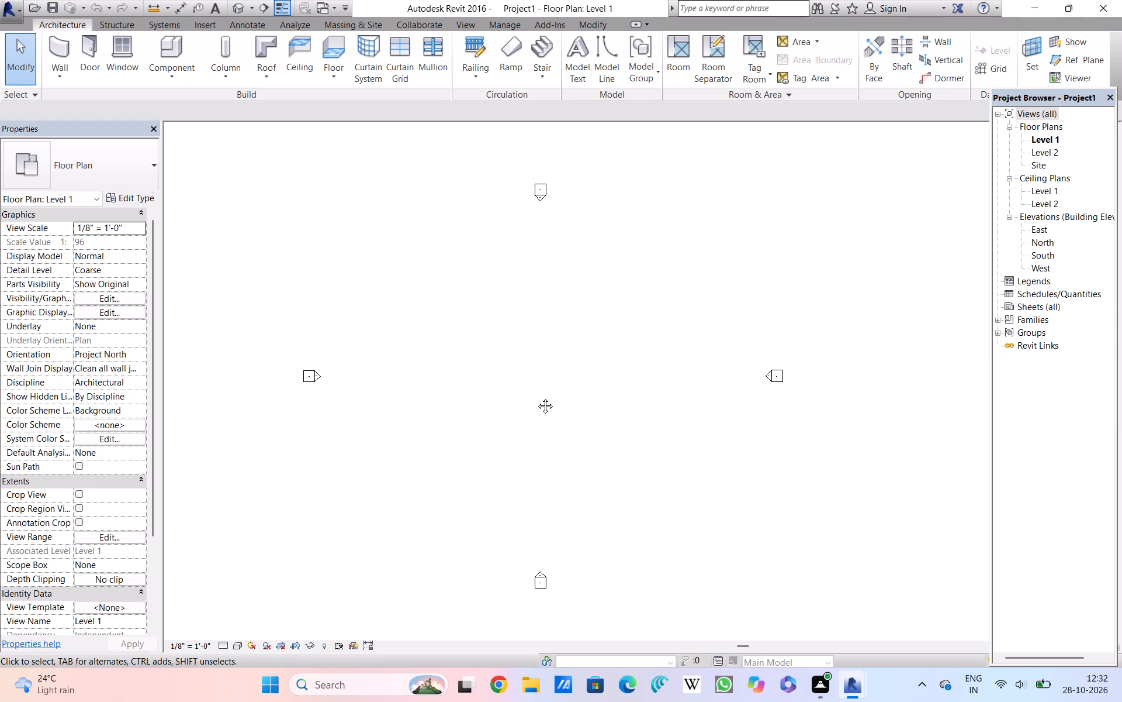
{"action": "middle_click_drag", "start_coordinate": [536, 397], "coordinate": [543, 413]}
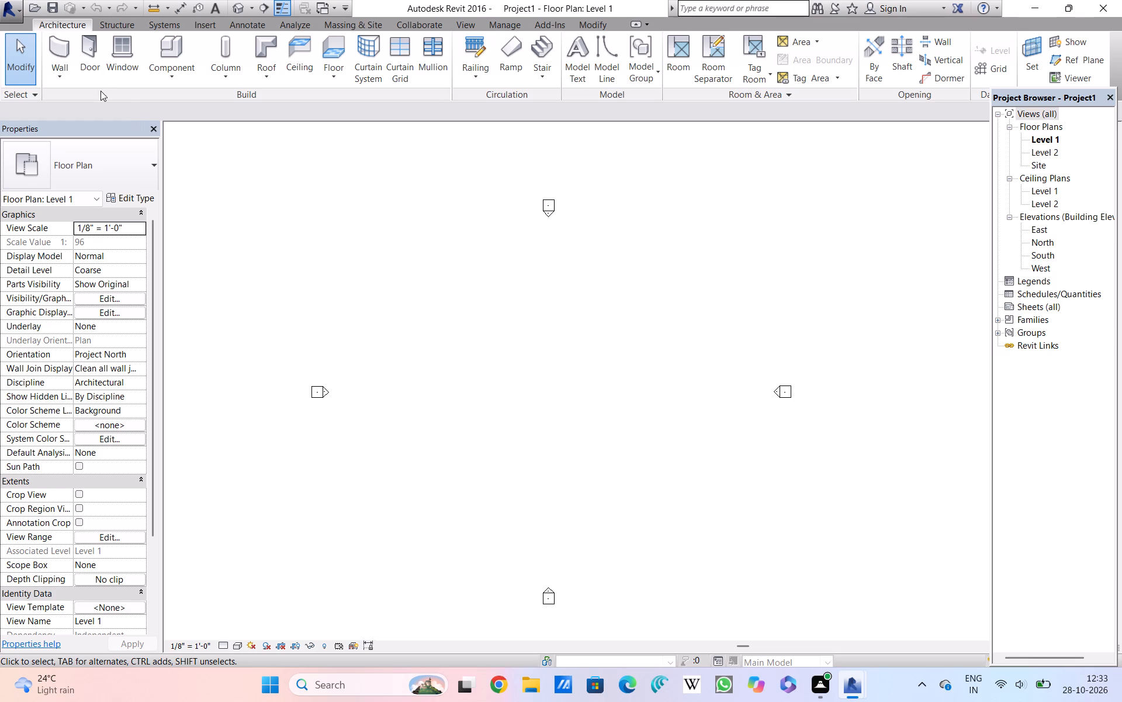
{"action": "left_click", "coordinate": [322, 49]}
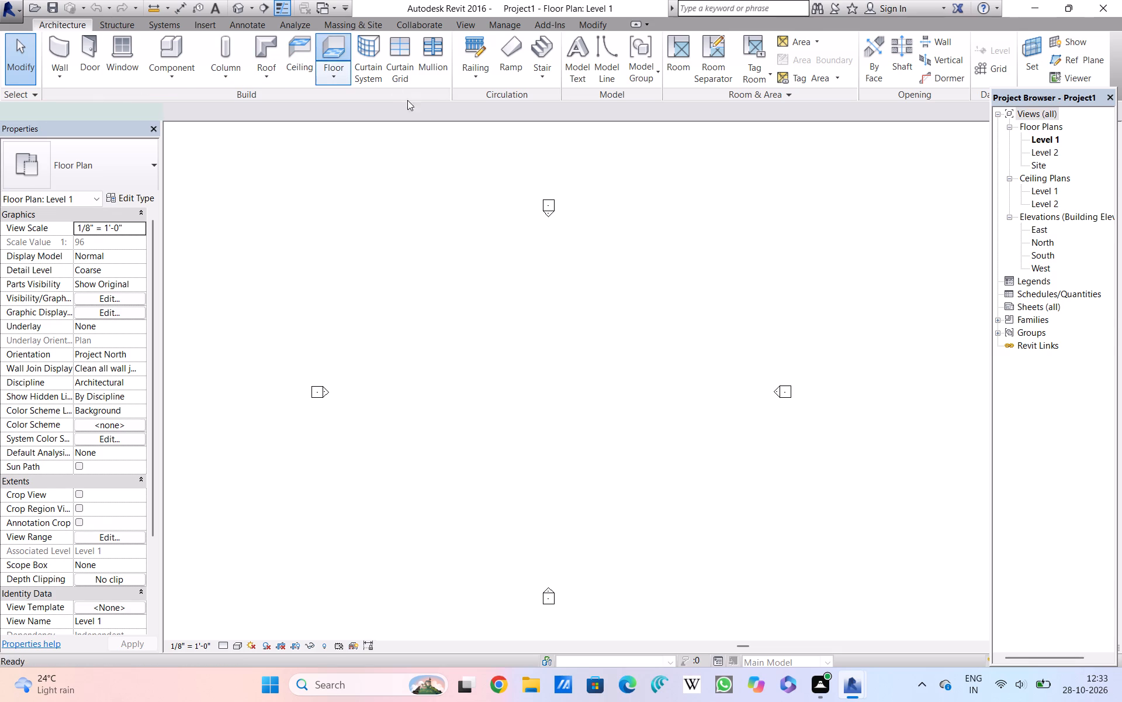
{"action": "left_click", "coordinate": [710, 44]}
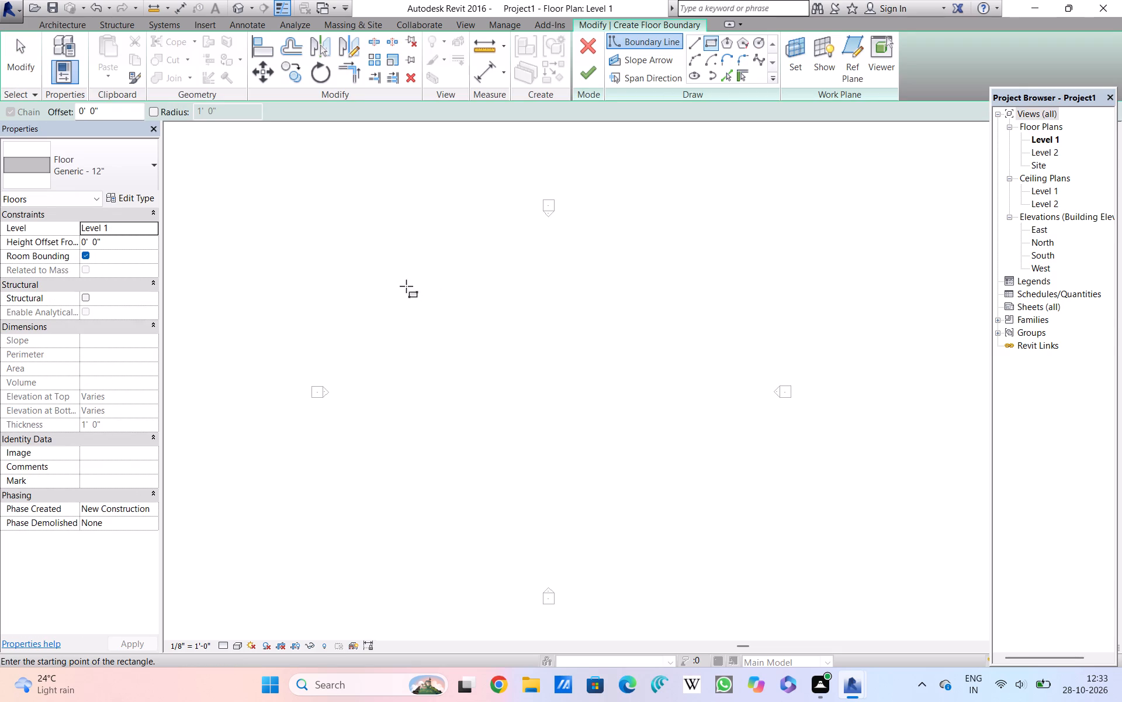
{"action": "left_click", "coordinate": [392, 263]}
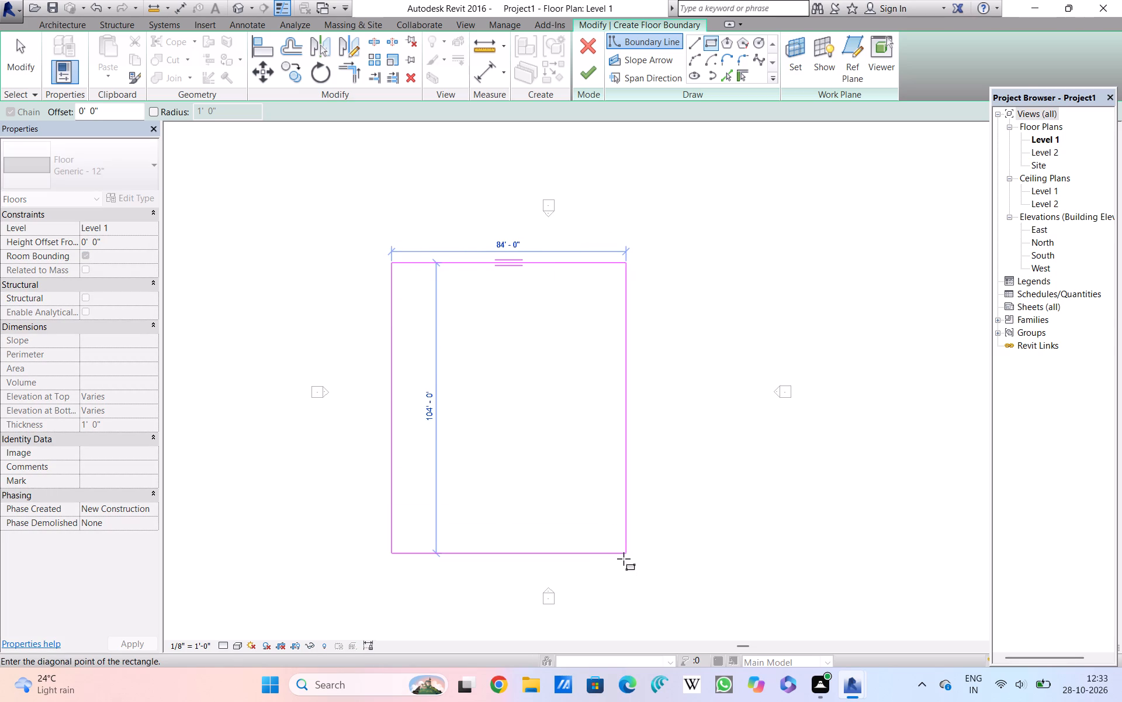
{"action": "left_click", "coordinate": [604, 562]}
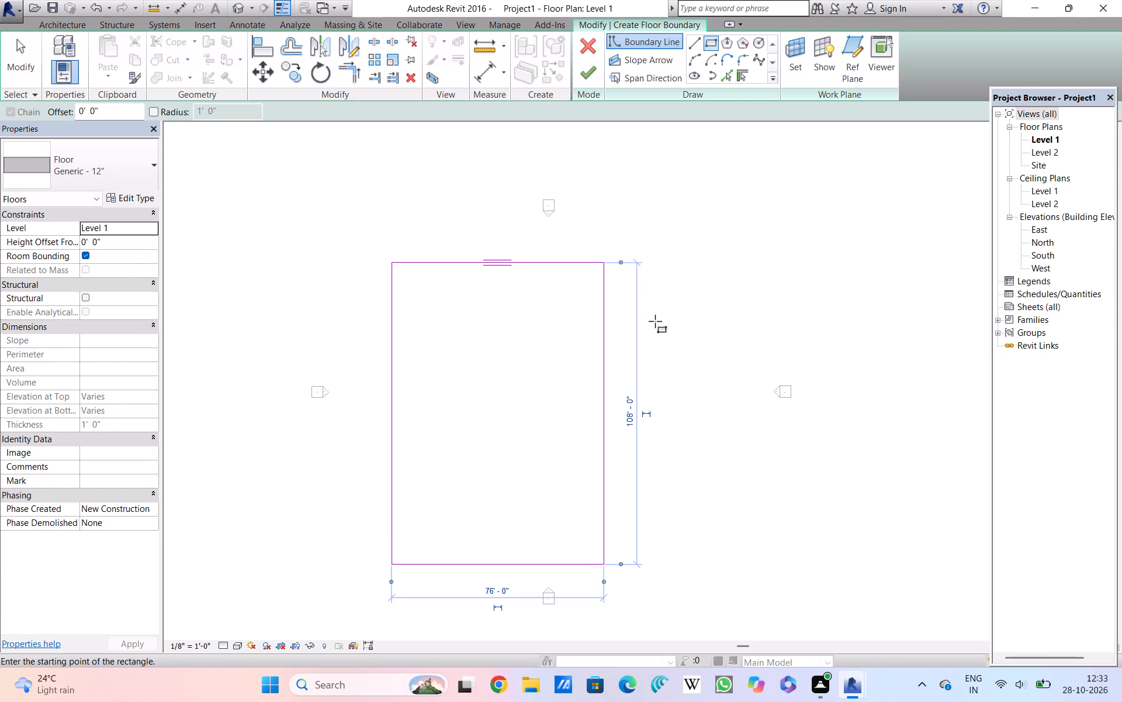
{"action": "left_click", "coordinate": [592, 69]}
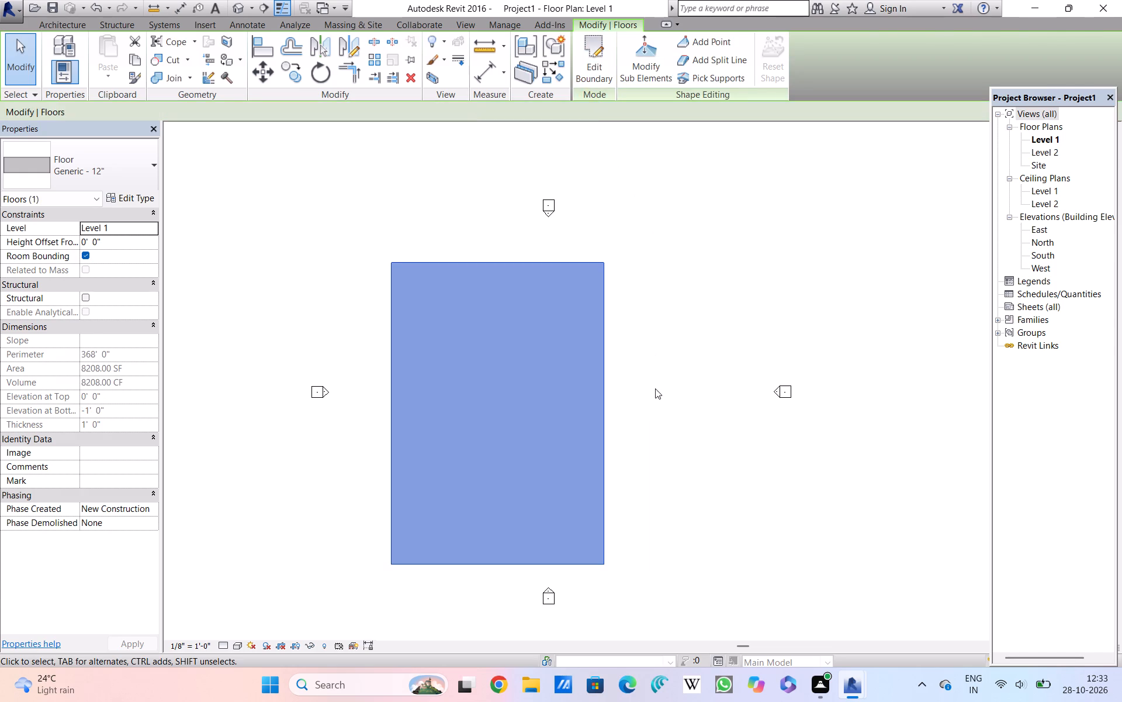
{"action": "left_click", "coordinate": [655, 388]}
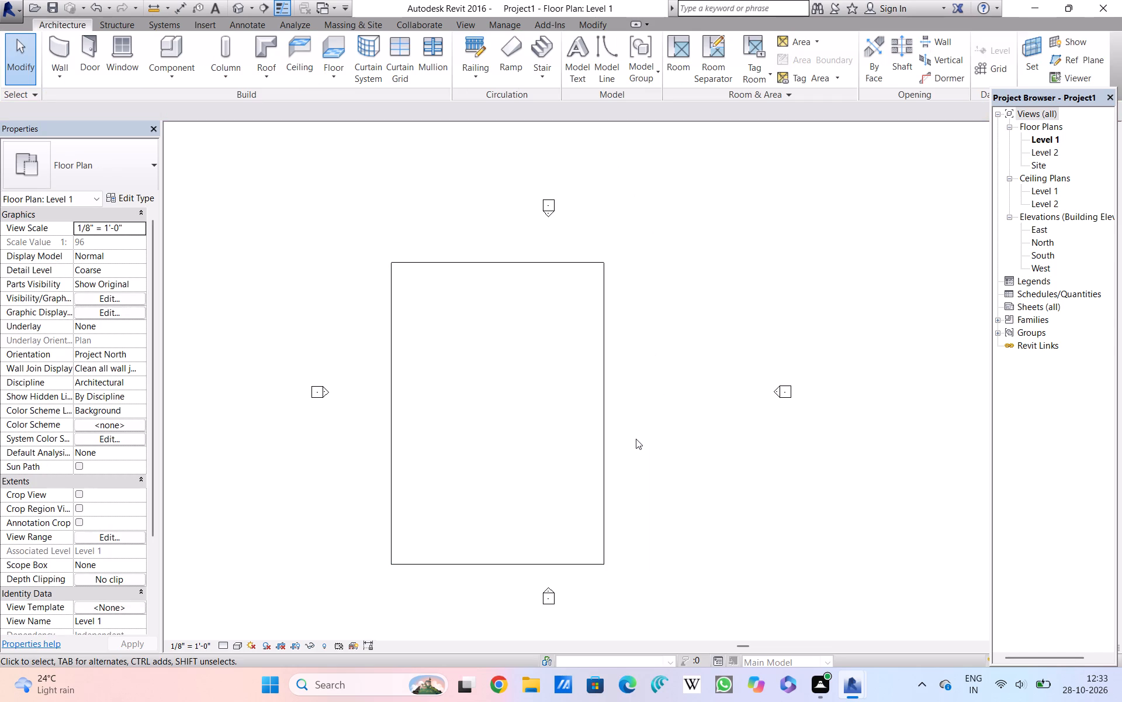
Create a matching rectangular Generic - 12" floor on Level 2, tracing the Level 1 floor from corner to corner.
{"action": "double_click", "coordinate": [1044, 149]}
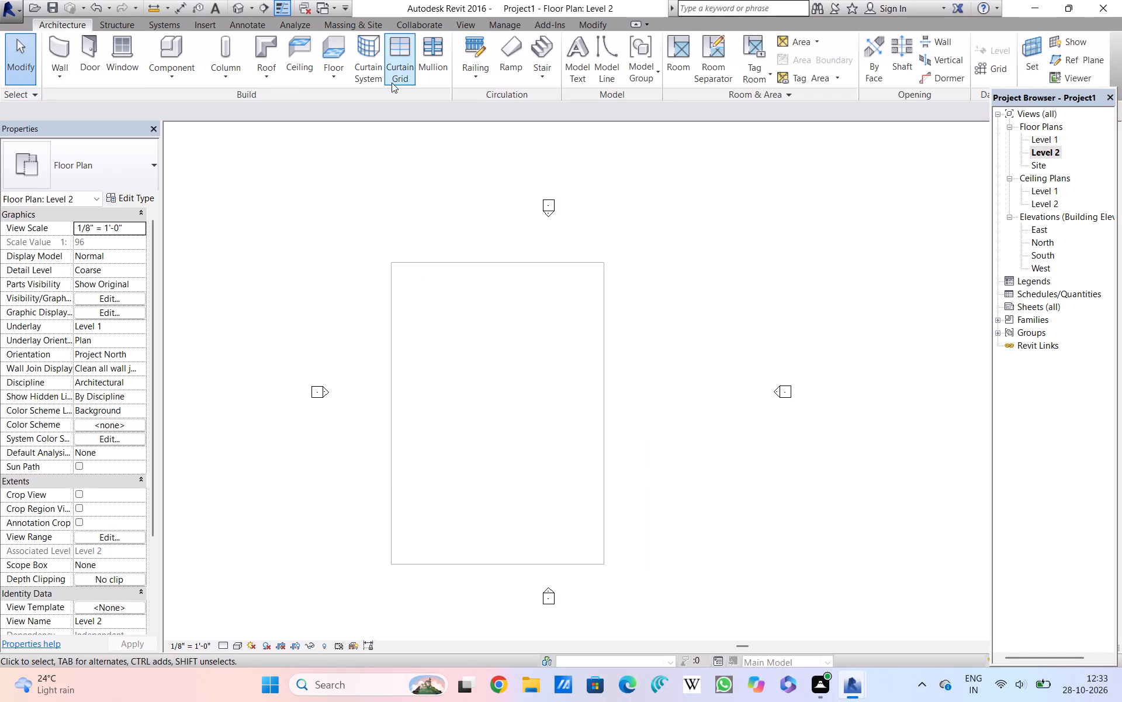
{"action": "left_click", "coordinate": [342, 57]}
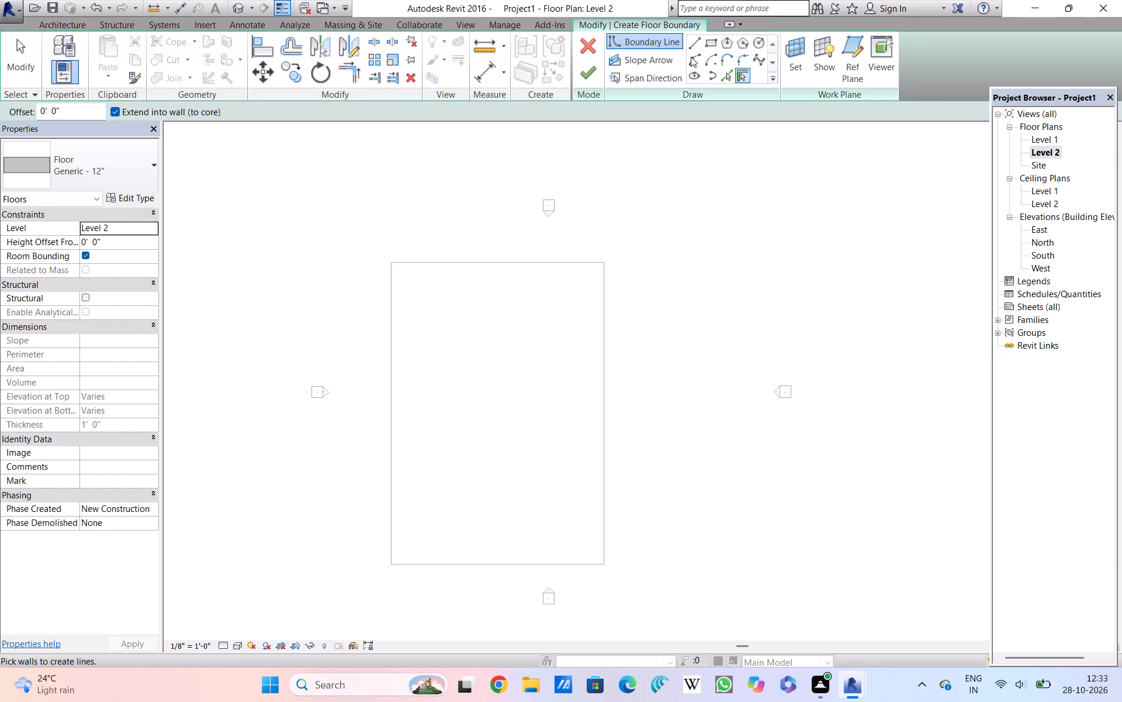
{"action": "left_click", "coordinate": [708, 46]}
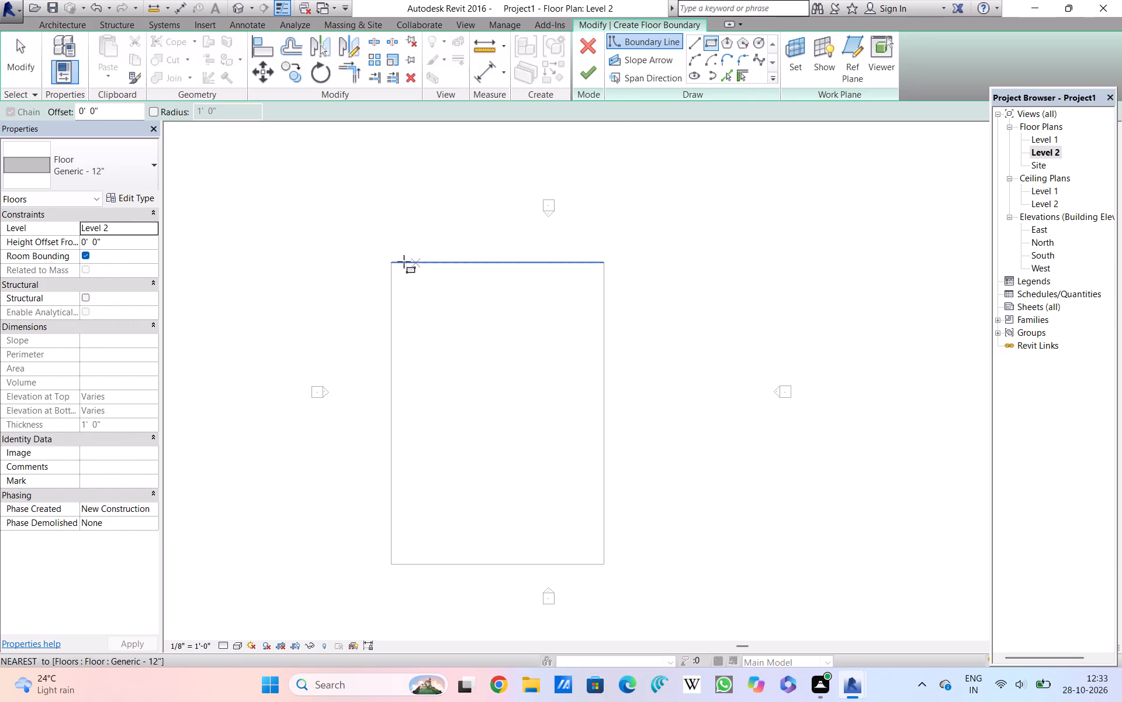
{"action": "left_click", "coordinate": [392, 261]}
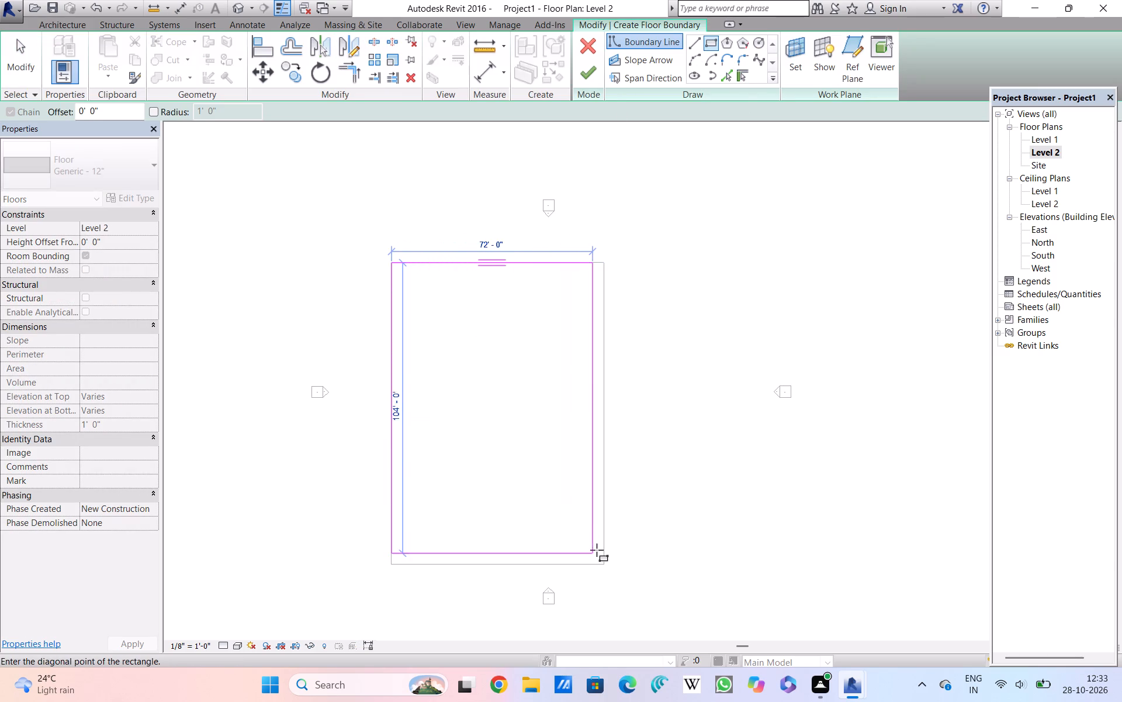
{"action": "left_click", "coordinate": [603, 566]}
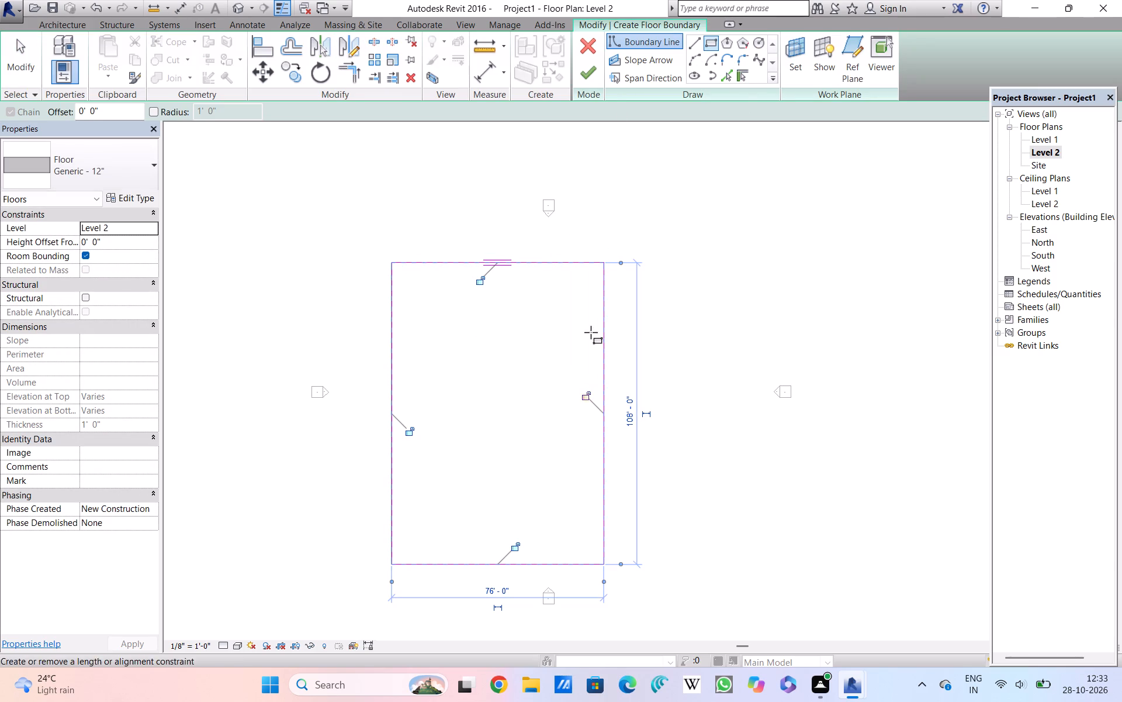
{"action": "left_click", "coordinate": [593, 70]}
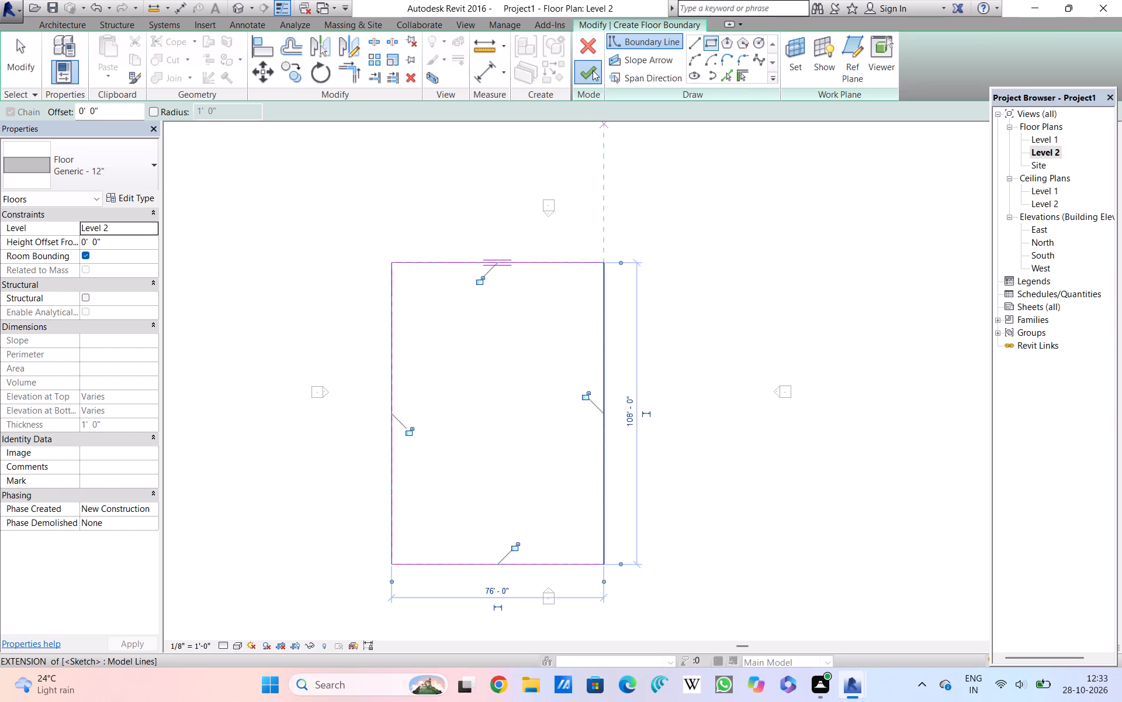
{"action": "left_click", "coordinate": [681, 384]}
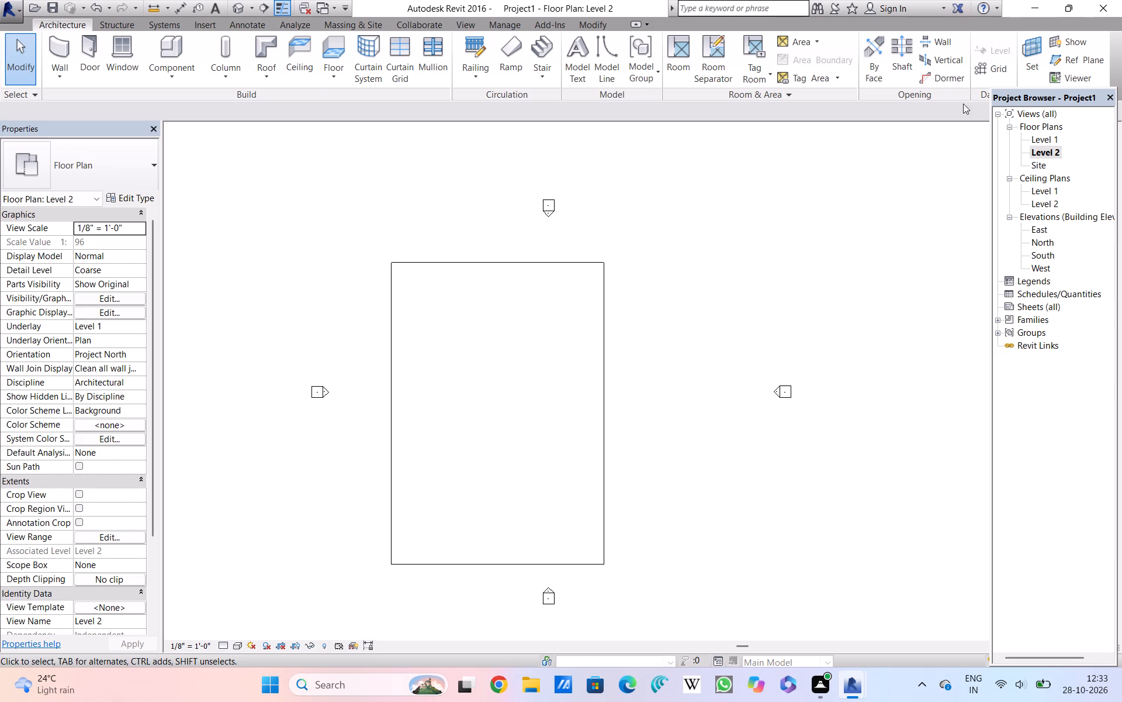
In the North elevation, start the Level command and set its offset to 10' 6".
{"action": "left_click", "coordinate": [78, 22]}
{"action": "double_click", "coordinate": [1046, 243]}
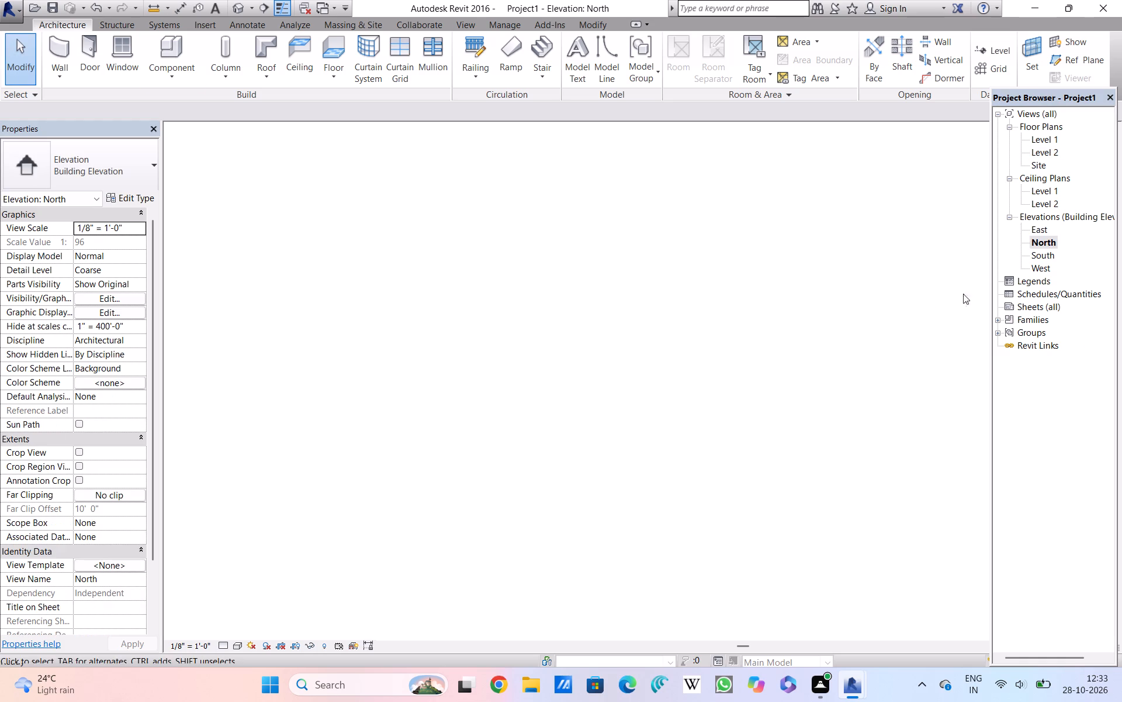
{"action": "middle_click_drag", "start_coordinate": [829, 339], "coordinate": [359, 372]}
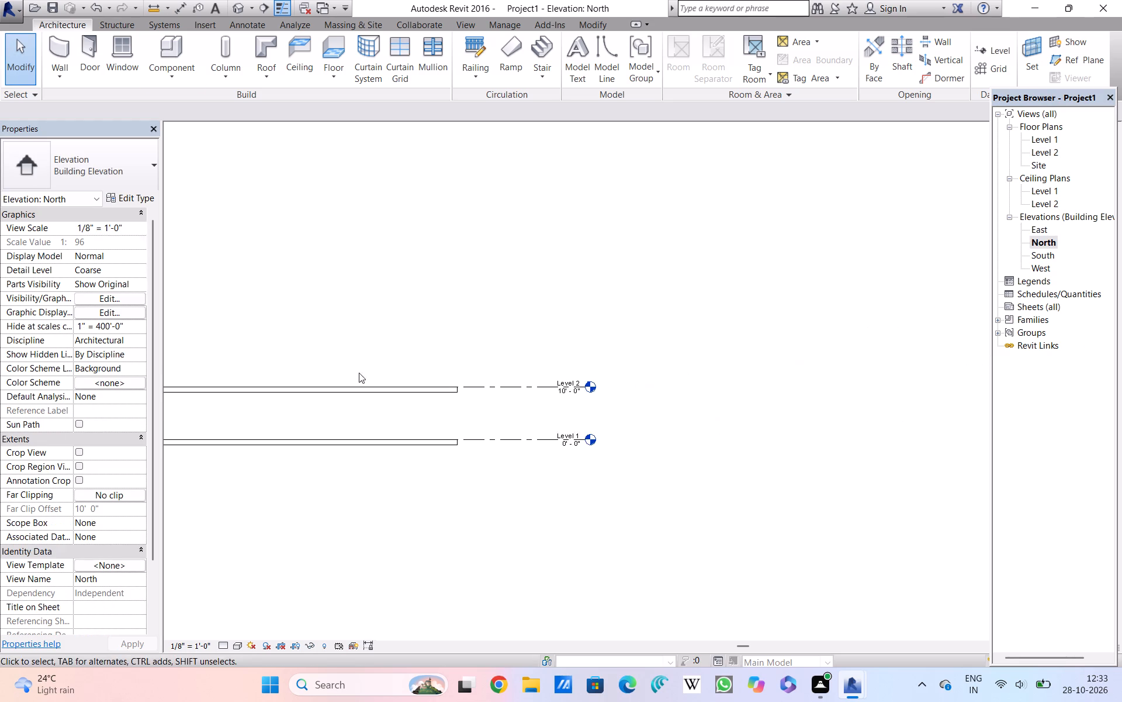
{"action": "scroll", "coordinate": [554, 381], "scroll_direction": "up", "scroll_amount": 3}
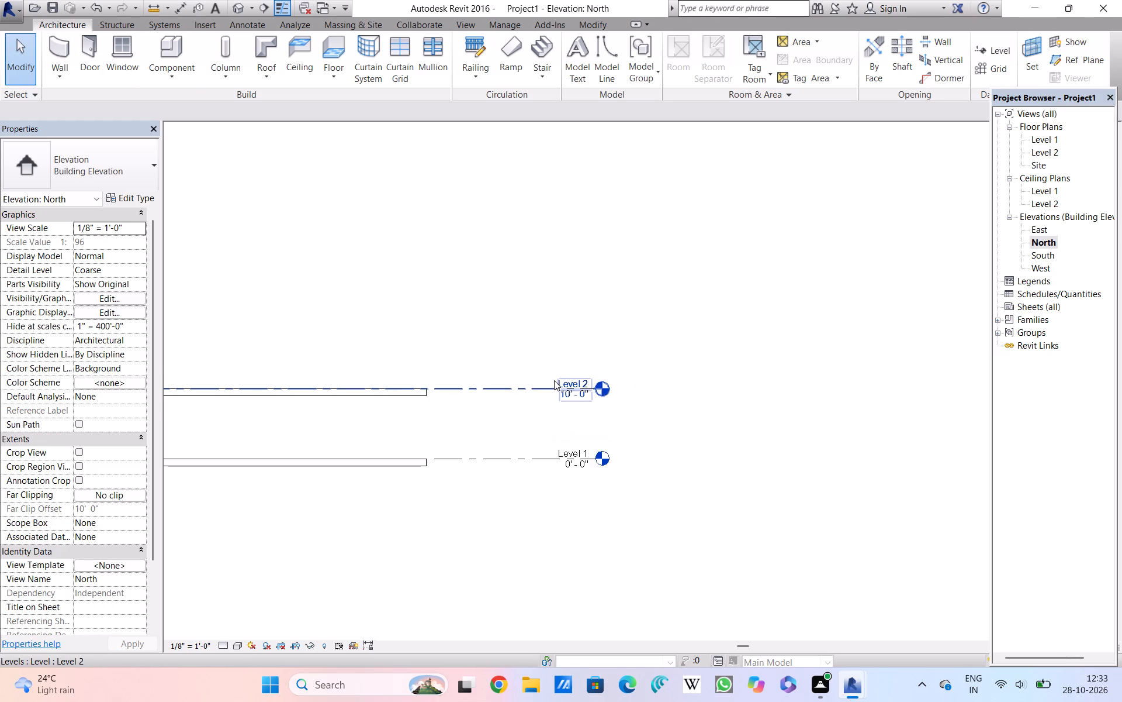
{"action": "scroll", "coordinate": [554, 380], "scroll_direction": "up", "scroll_amount": 1}
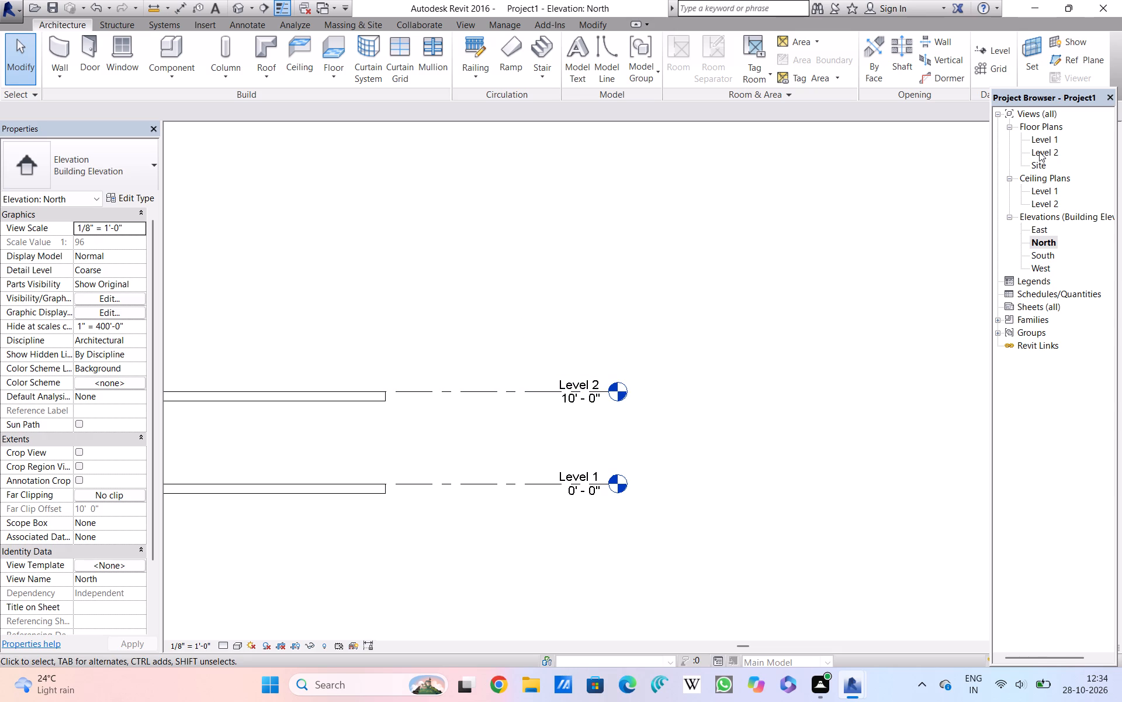
{"action": "left_click", "coordinate": [979, 55]}
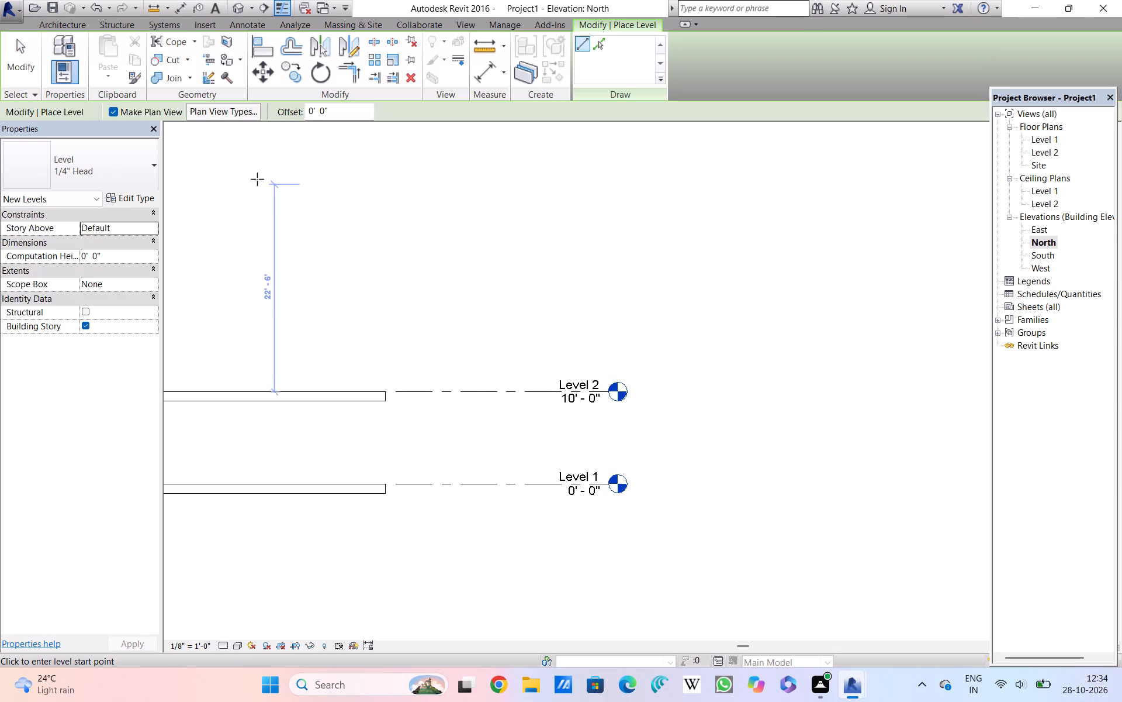
{"action": "left_click_drag", "start_coordinate": [340, 110], "coordinate": [290, 107]}
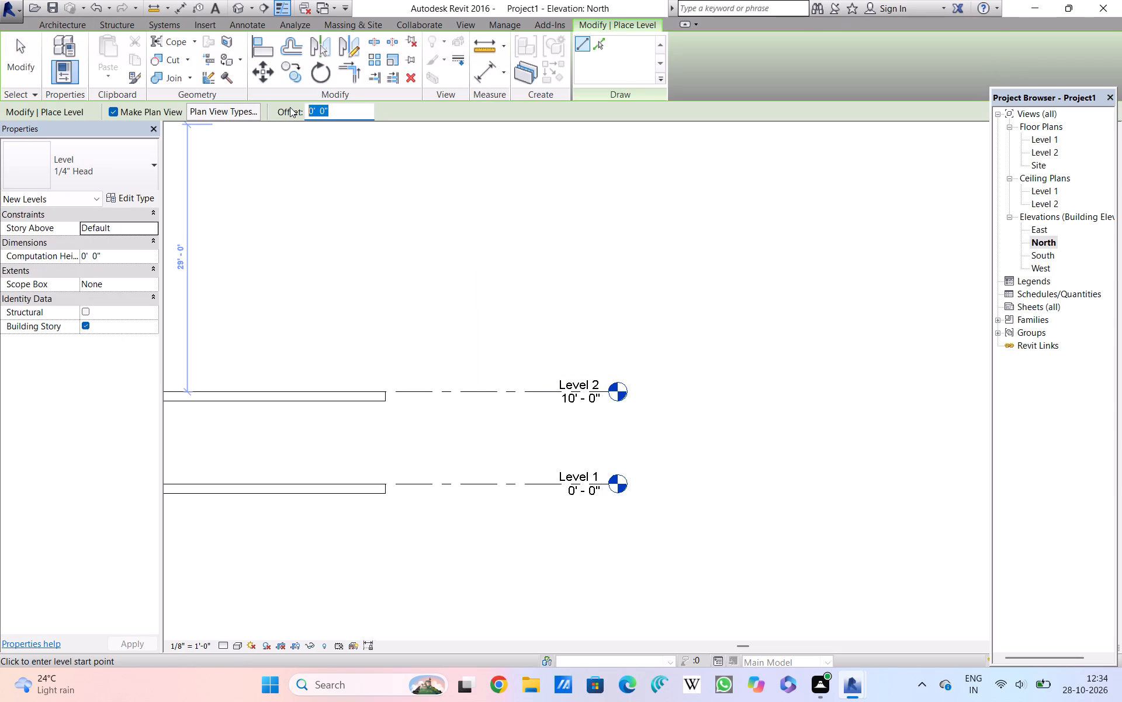
{"action": "key", "text": "BackSpace"}
{"action": "type", "text": "10"}
{"action": "type", "text": "'6"}
{"action": "key", "text": "shift+quotedbl"}
{"action": "key", "text": "Return"}
Restrict the plan views created with new levels to Floor Plan only.
{"action": "left_click", "coordinate": [236, 116]}
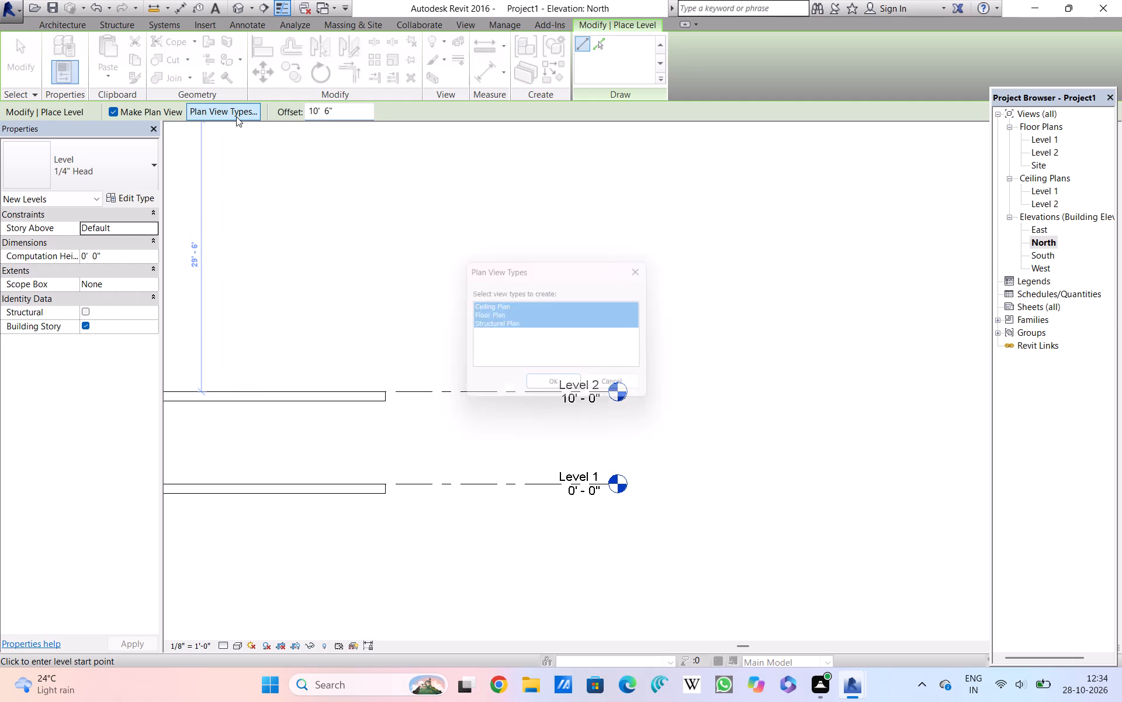
{"action": "left_click", "coordinate": [503, 307]}
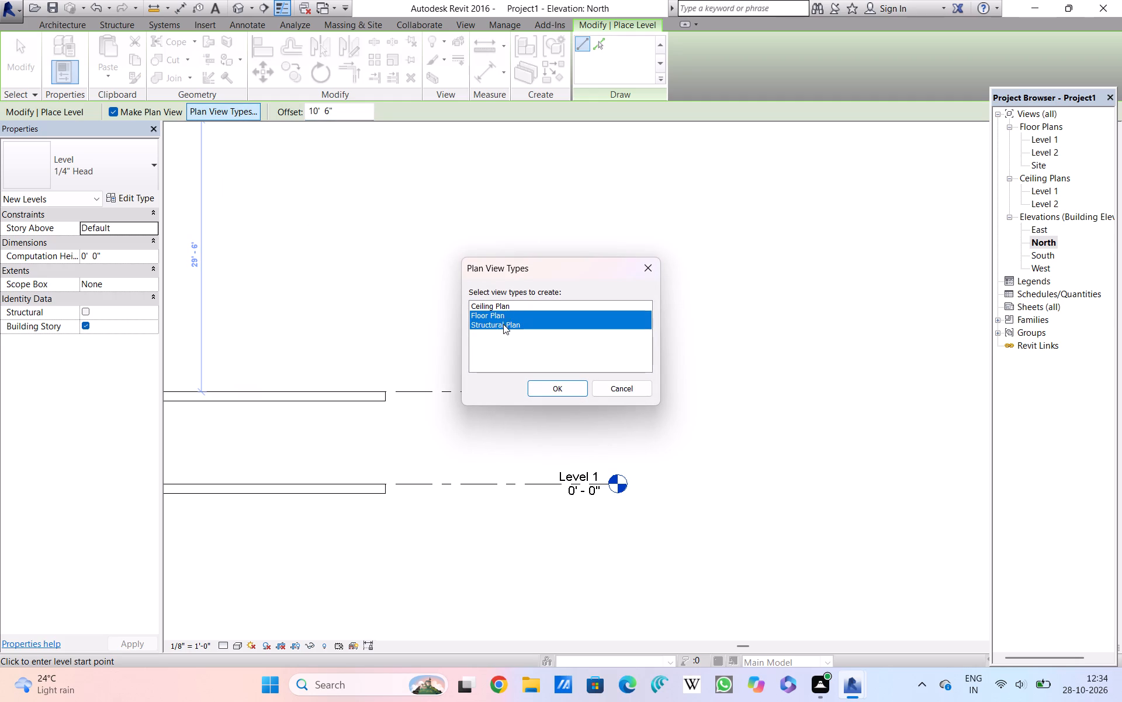
{"action": "left_click", "coordinate": [503, 324]}
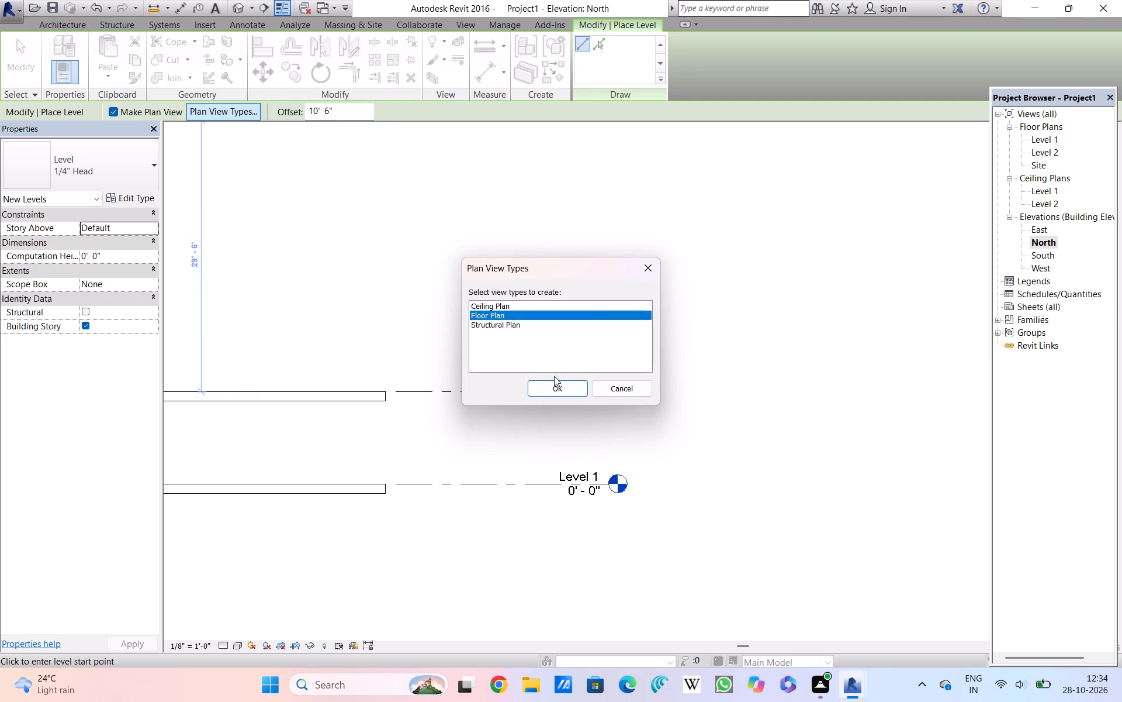
{"action": "left_click", "coordinate": [547, 388]}
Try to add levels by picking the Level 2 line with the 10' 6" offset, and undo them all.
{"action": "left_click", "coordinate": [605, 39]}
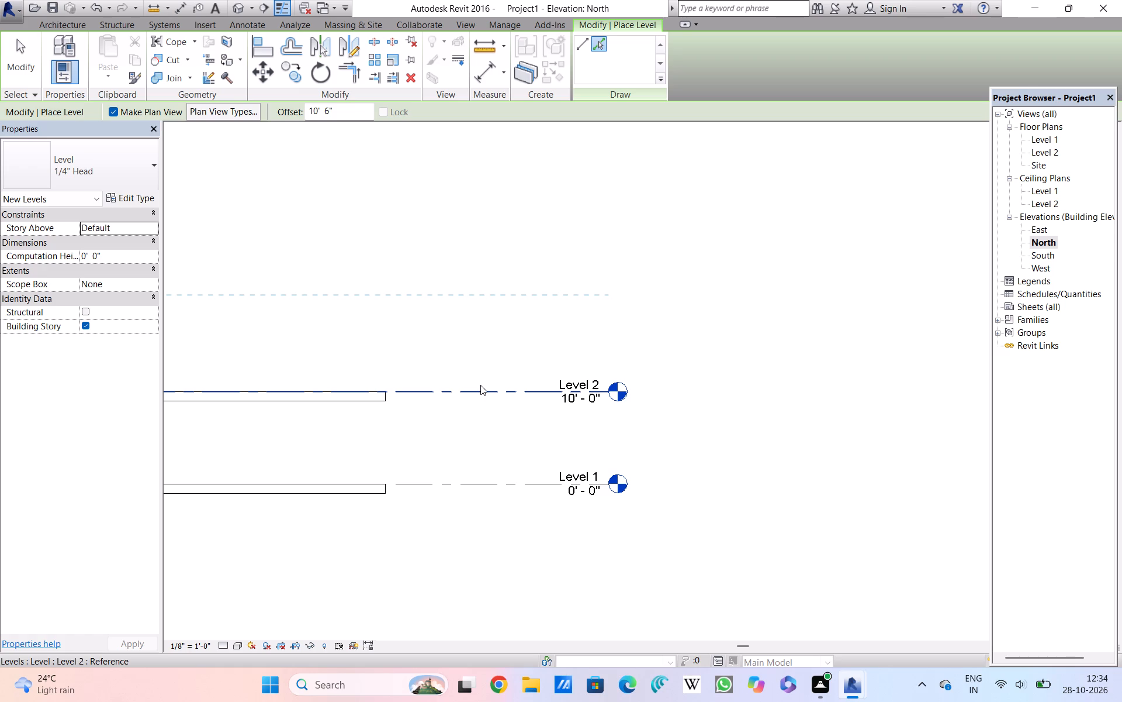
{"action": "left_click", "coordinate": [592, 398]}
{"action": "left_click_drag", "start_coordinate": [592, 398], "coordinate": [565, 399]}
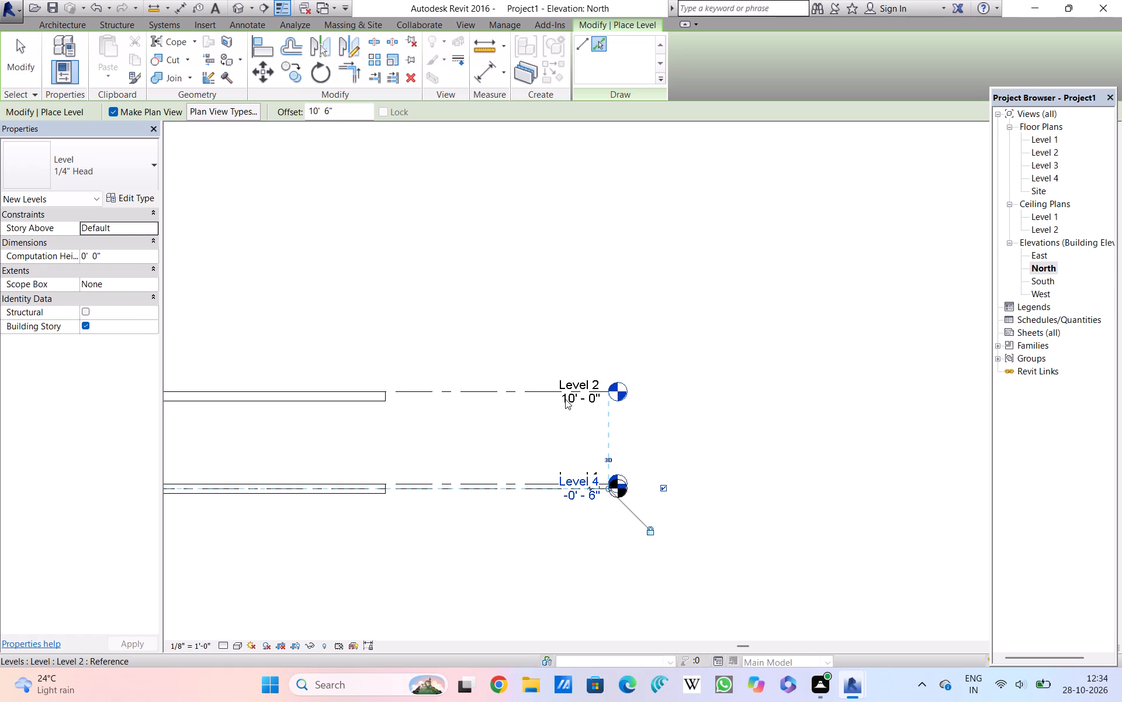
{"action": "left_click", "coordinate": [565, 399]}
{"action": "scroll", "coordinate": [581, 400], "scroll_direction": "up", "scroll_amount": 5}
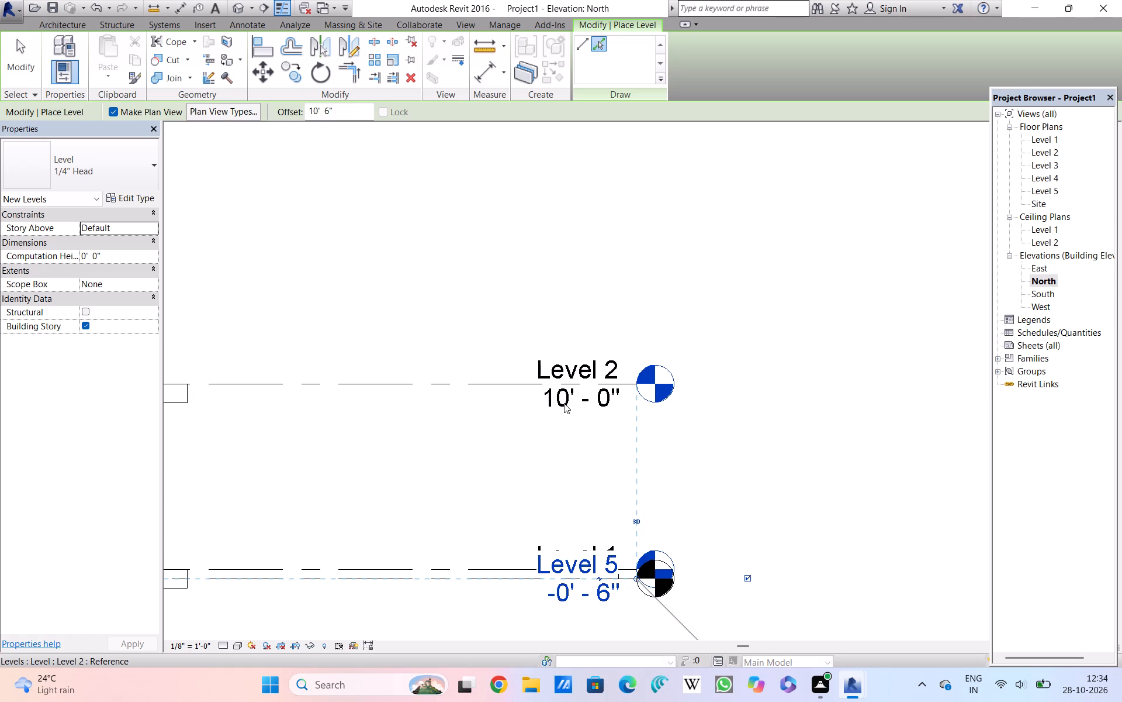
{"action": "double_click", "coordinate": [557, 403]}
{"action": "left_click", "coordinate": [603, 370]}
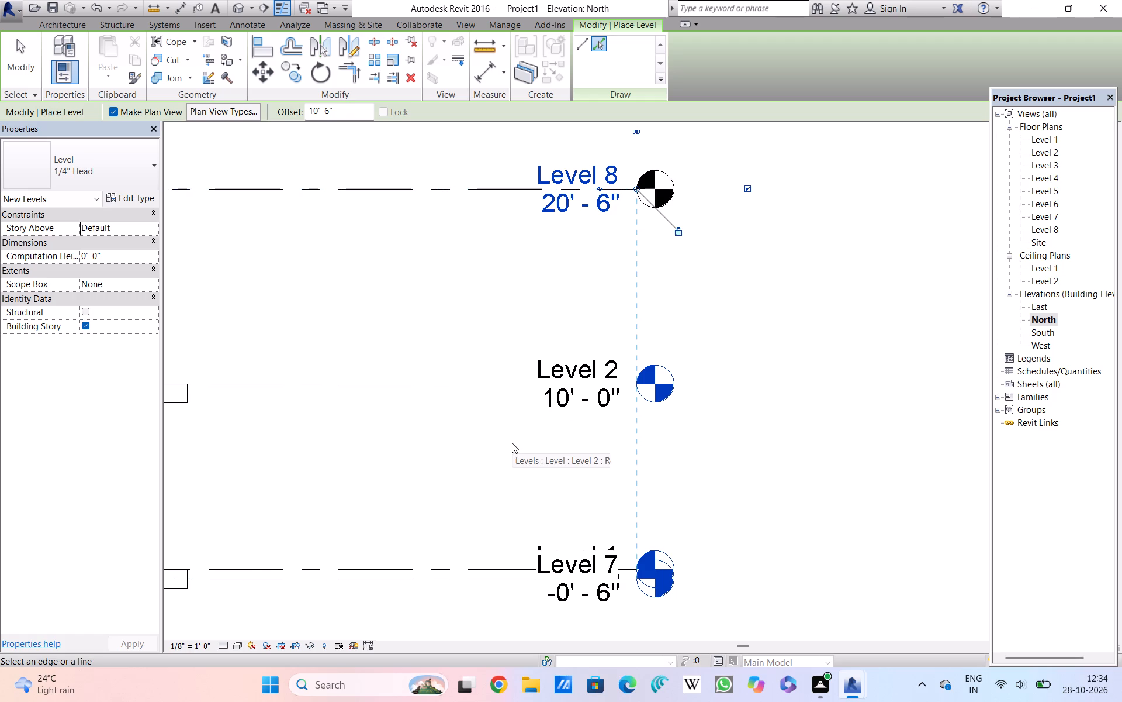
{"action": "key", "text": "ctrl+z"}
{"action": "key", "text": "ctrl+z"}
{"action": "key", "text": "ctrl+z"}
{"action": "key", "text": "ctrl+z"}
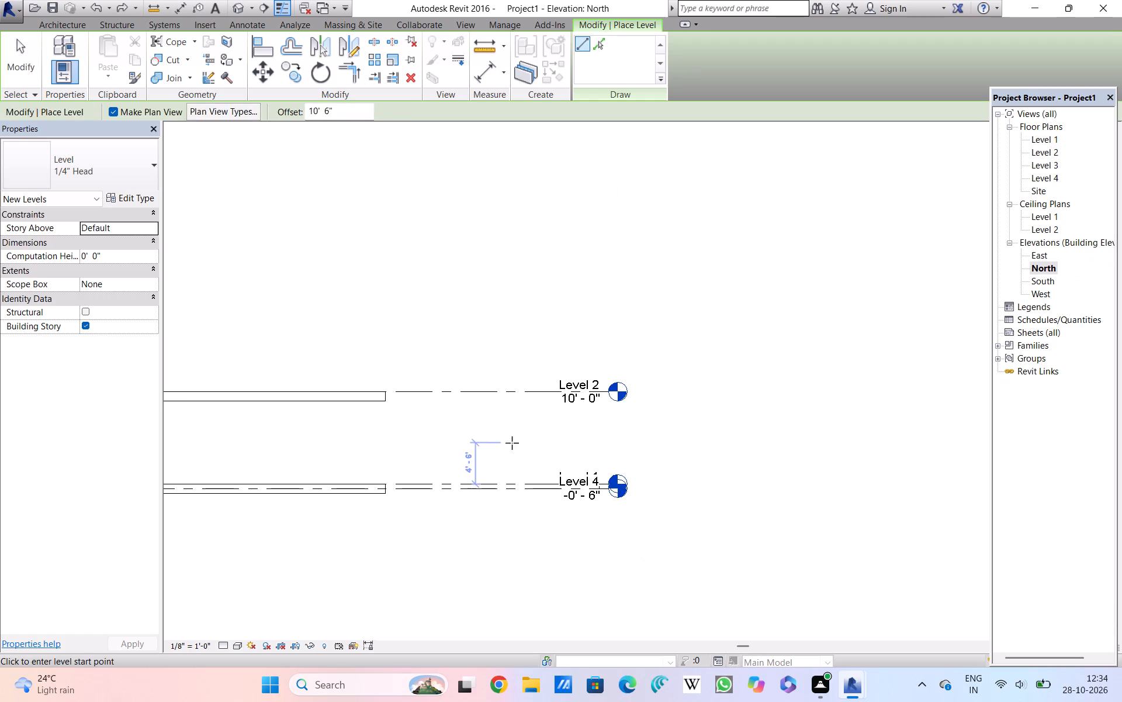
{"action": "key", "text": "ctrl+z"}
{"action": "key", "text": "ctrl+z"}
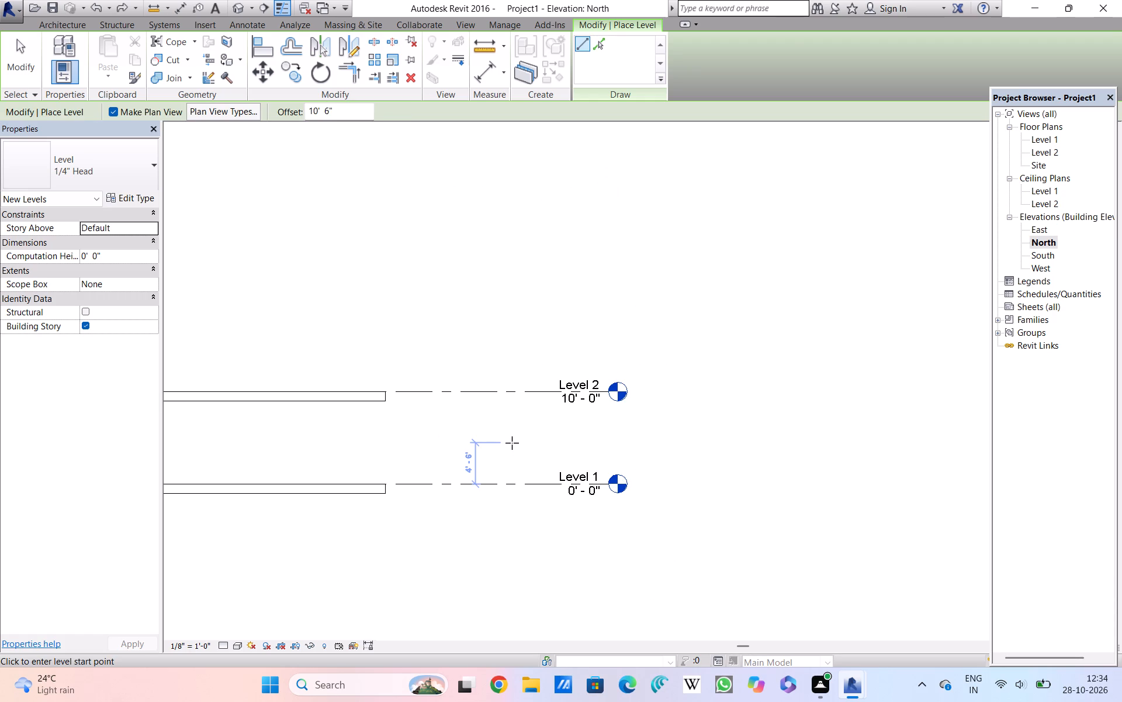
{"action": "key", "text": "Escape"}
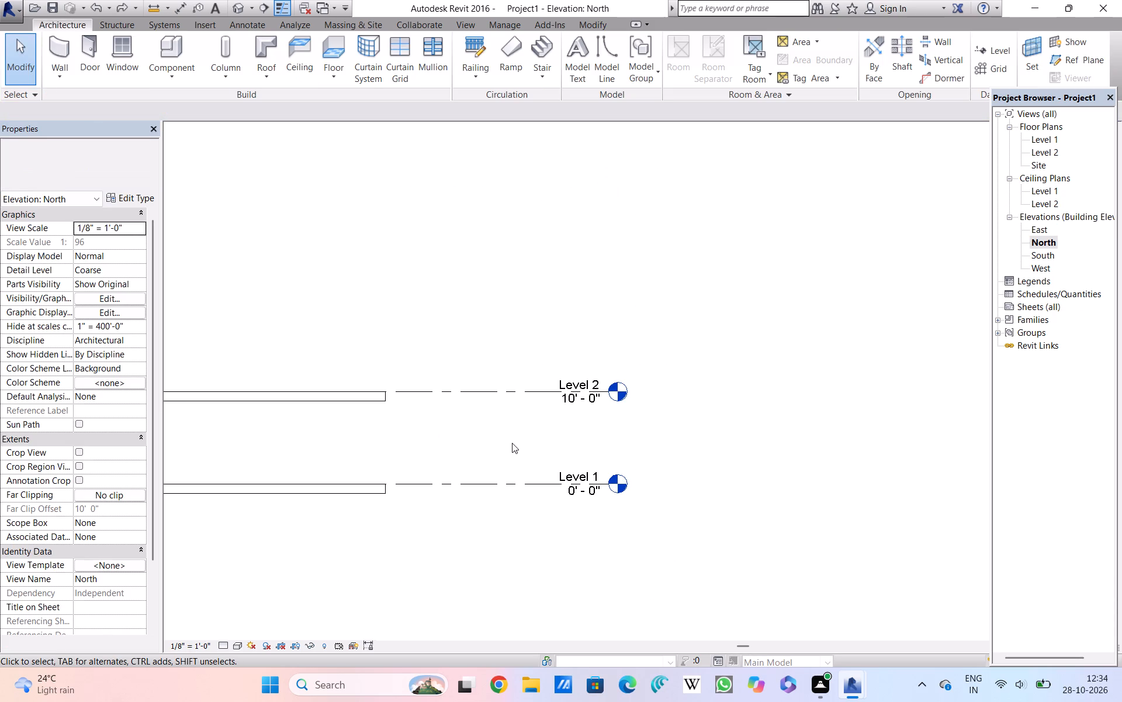
Set Level 2's elevation to 10' 6".
{"action": "double_click", "coordinate": [584, 407]}
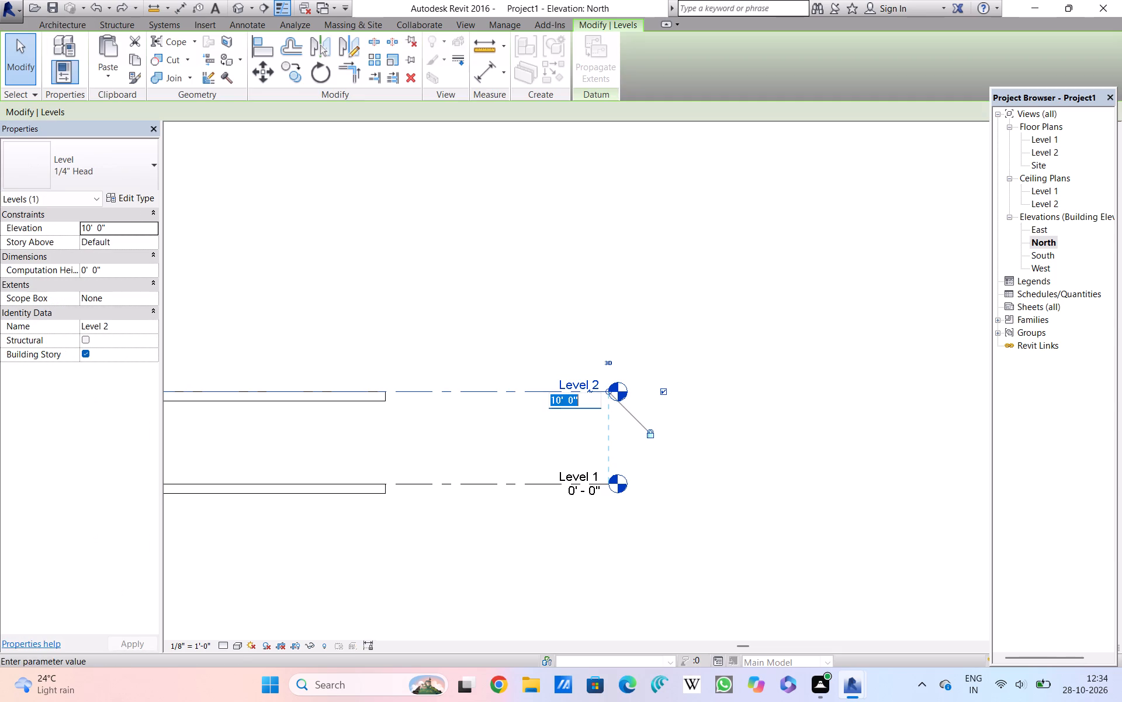
{"action": "key", "text": "BackSpace"}
{"action": "type", "text": "10'6"}
{"action": "key", "text": "shift+quotedbl"}
{"action": "key", "text": "Return"}
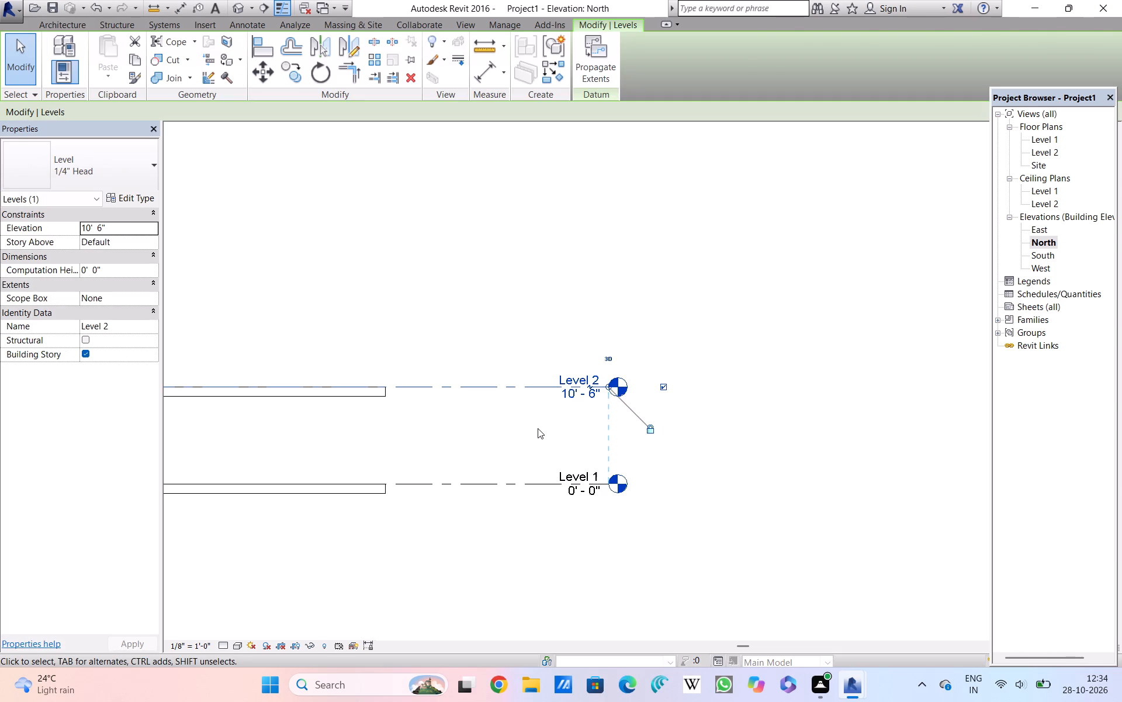
{"action": "left_click", "coordinate": [538, 428]}
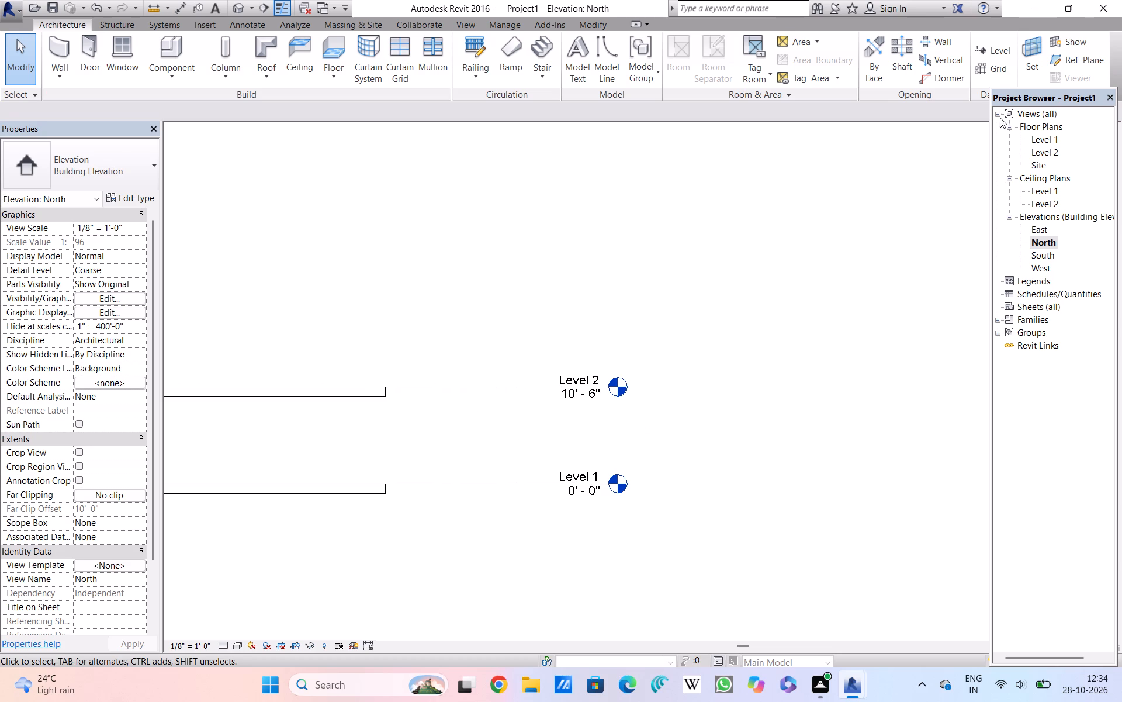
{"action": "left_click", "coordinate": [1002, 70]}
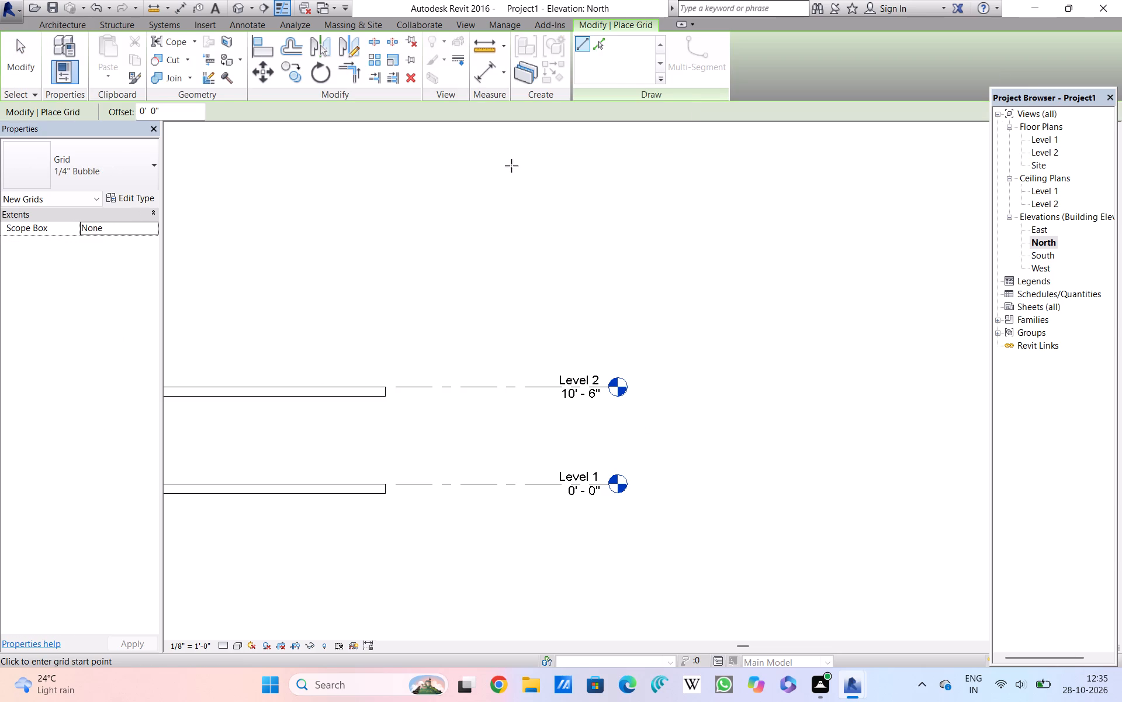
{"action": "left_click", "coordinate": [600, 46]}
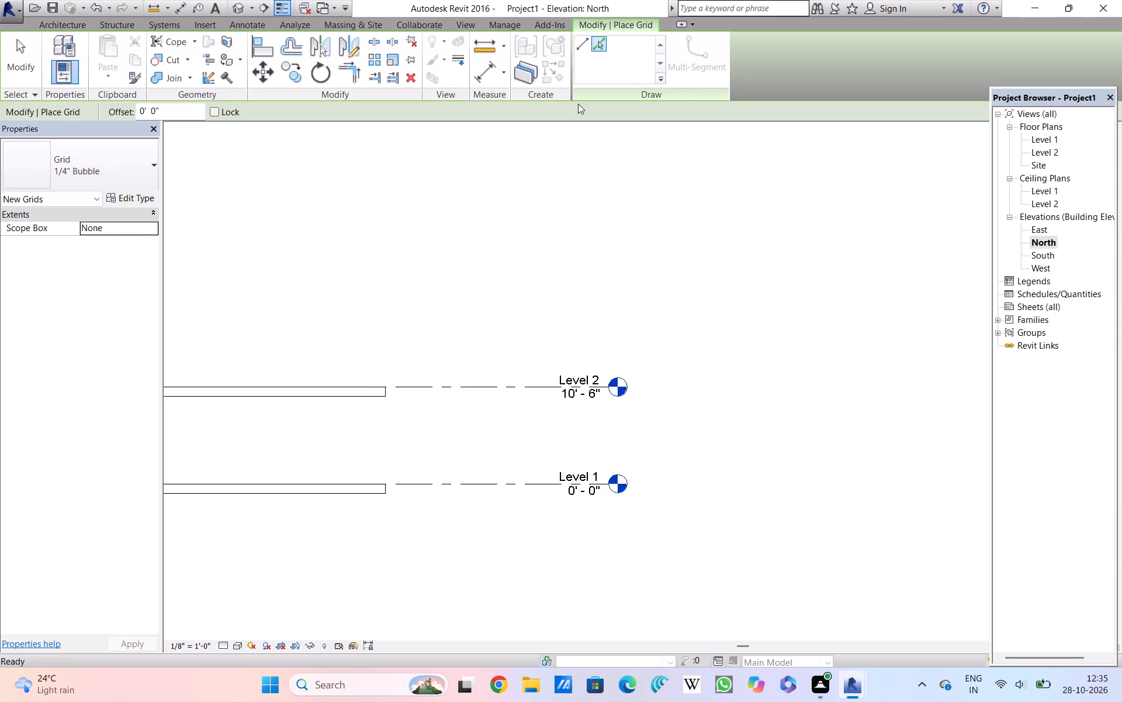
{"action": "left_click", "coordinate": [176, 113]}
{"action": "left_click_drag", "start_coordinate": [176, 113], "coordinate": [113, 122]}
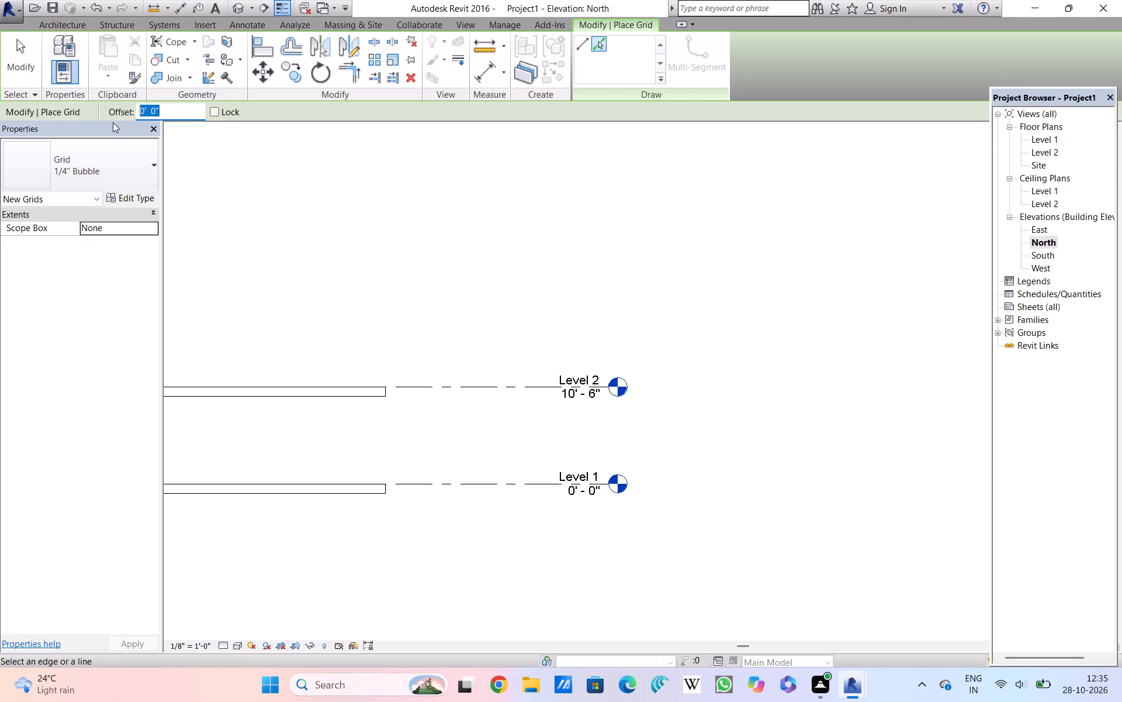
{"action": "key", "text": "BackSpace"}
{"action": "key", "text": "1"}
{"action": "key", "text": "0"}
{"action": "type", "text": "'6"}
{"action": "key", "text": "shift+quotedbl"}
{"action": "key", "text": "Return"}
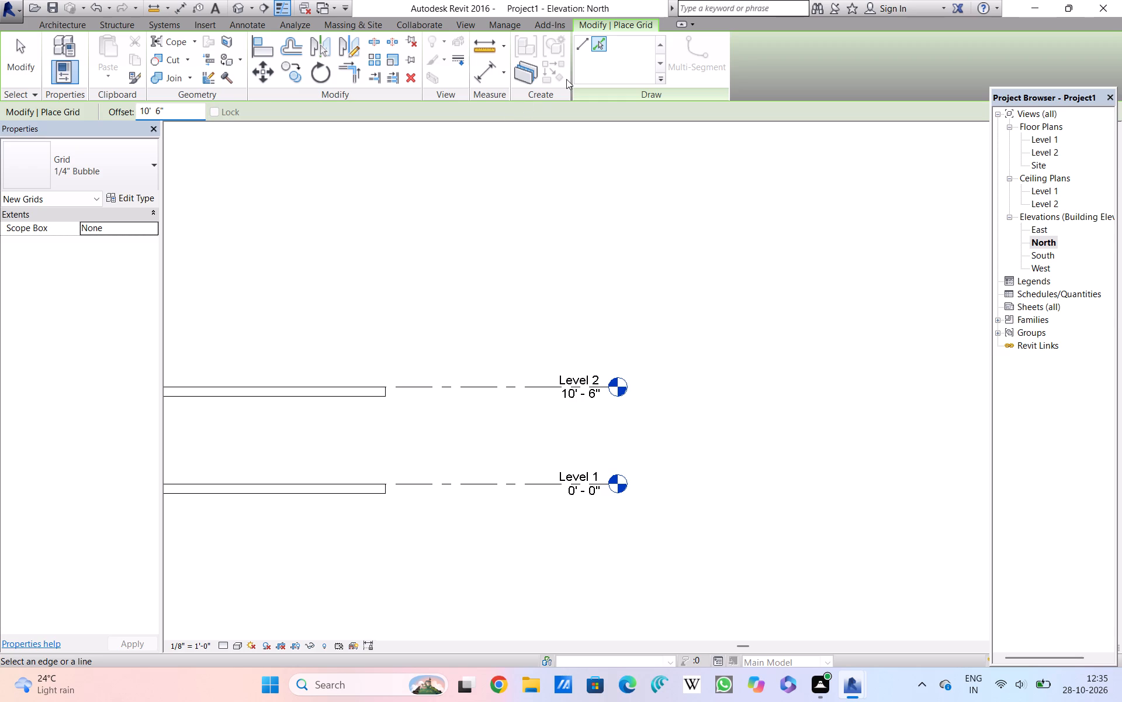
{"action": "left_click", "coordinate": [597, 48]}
Add two levels above Level 2 by picking level lines with a 10' 6" offset, at elevations 21' 0" and 31' 6", with floor plans only.
{"action": "left_click", "coordinate": [60, 16]}
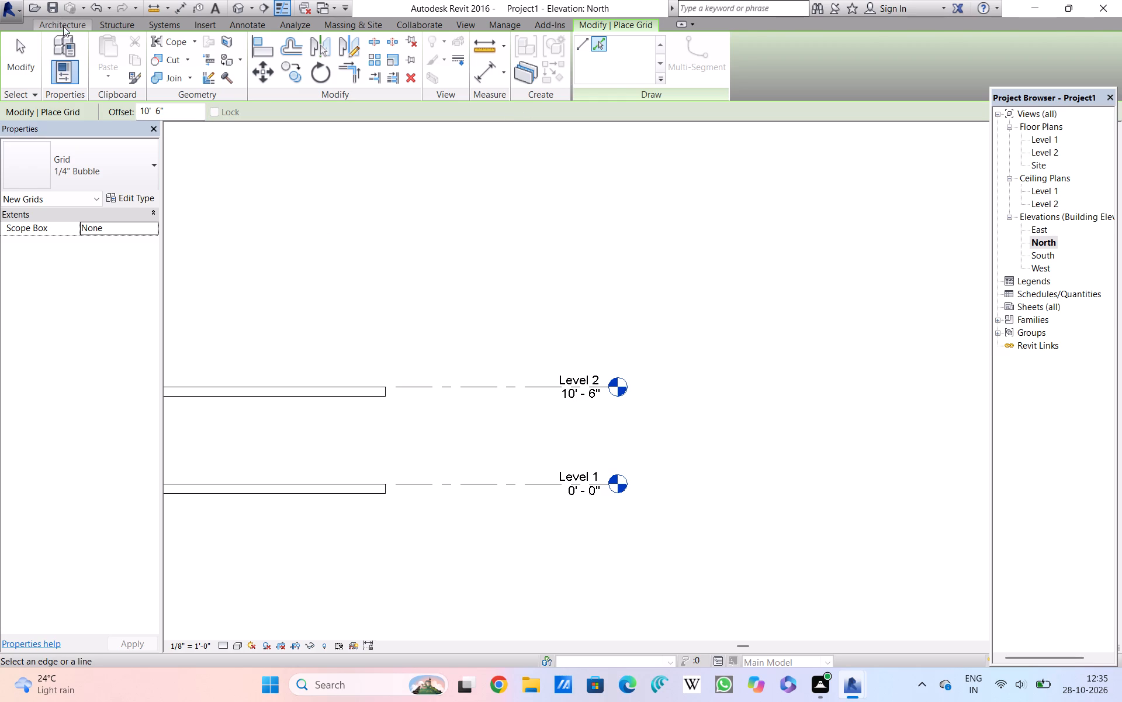
{"action": "left_click", "coordinate": [63, 26]}
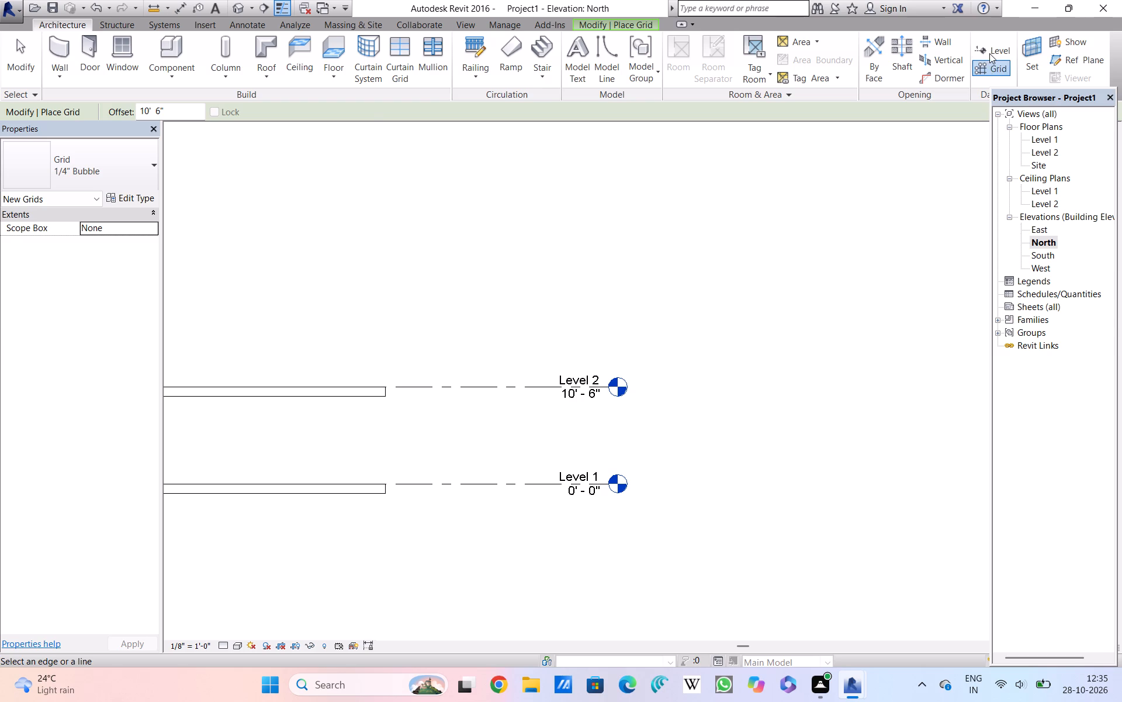
{"action": "left_click", "coordinate": [989, 53]}
{"action": "left_click", "coordinate": [329, 110]}
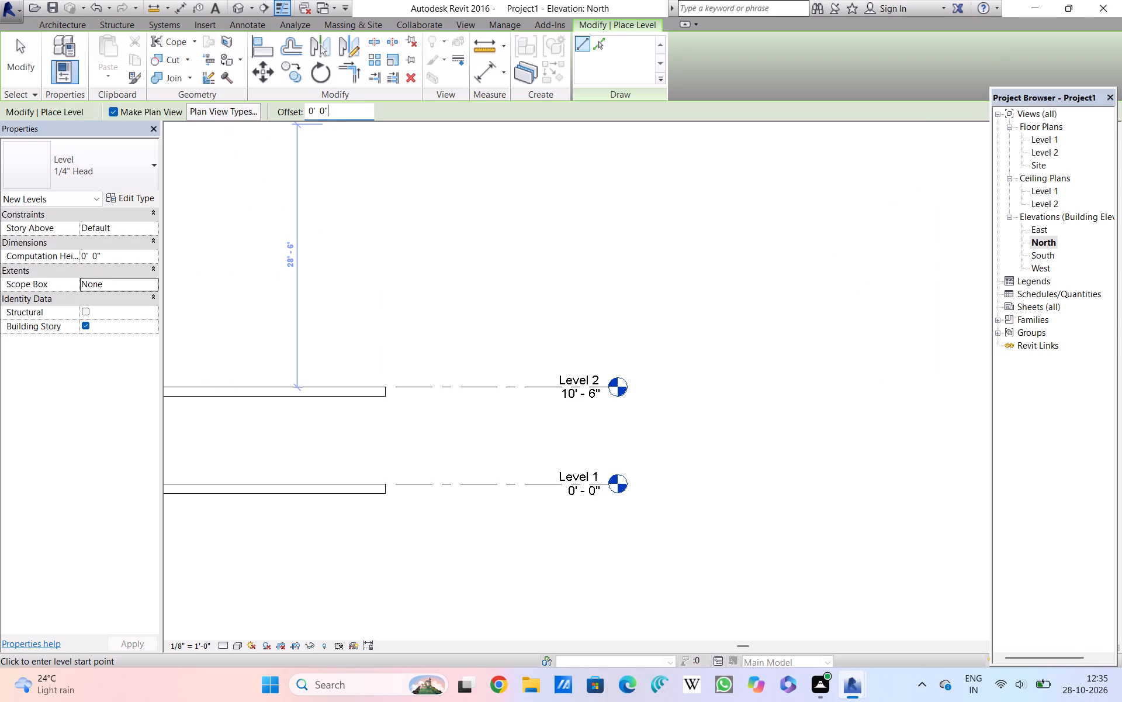
{"action": "left_click_drag", "start_coordinate": [329, 110], "coordinate": [295, 108]}
{"action": "key", "text": "BackSpace"}
{"action": "type", "text": "10'"}
{"action": "key", "text": "6"}
{"action": "key", "text": "shift+quotedbl"}
{"action": "key", "text": "Return"}
{"action": "left_click", "coordinate": [241, 109]}
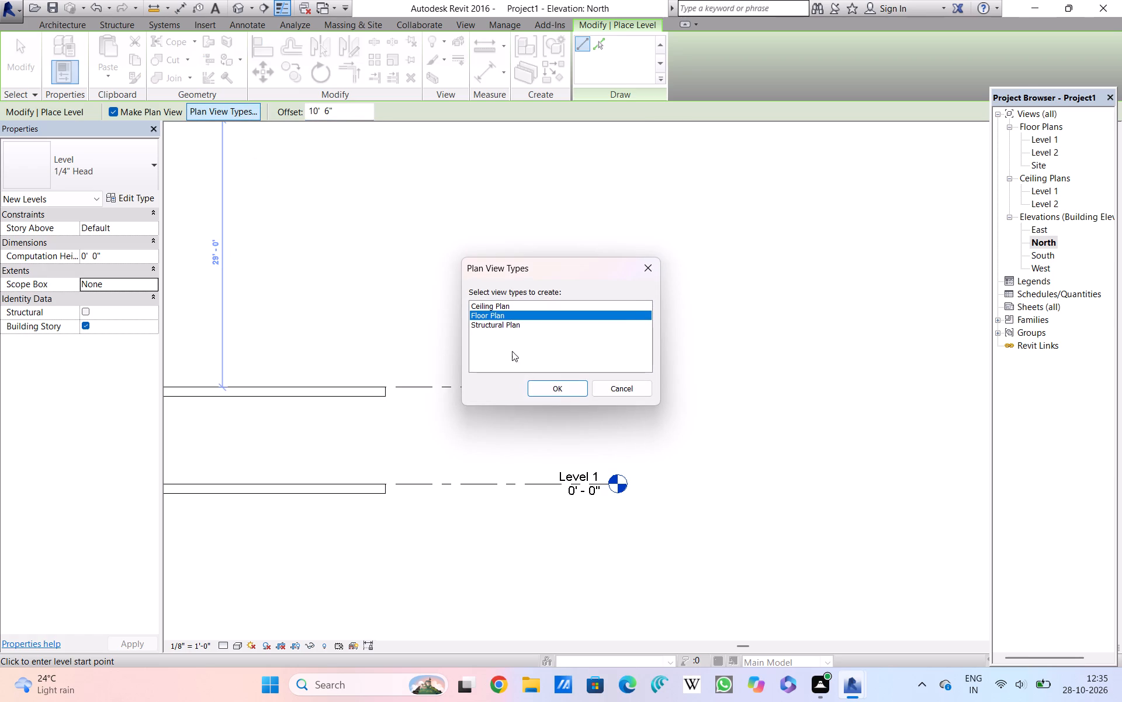
{"action": "left_click", "coordinate": [556, 389]}
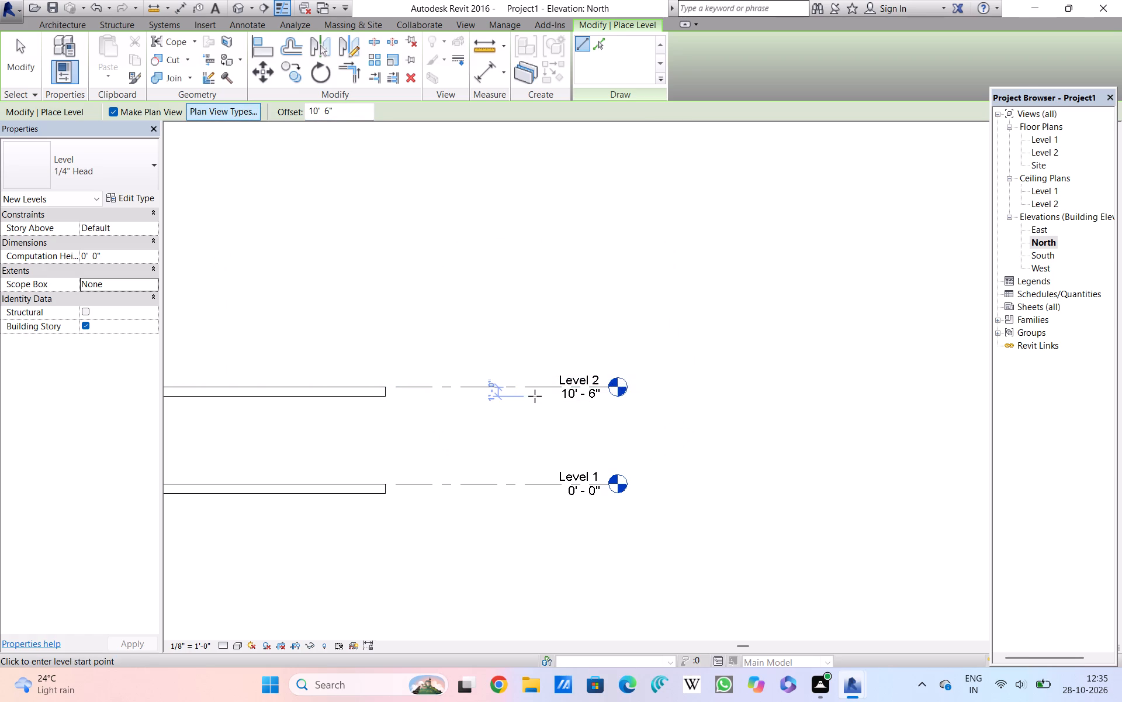
{"action": "left_click", "coordinate": [604, 42]}
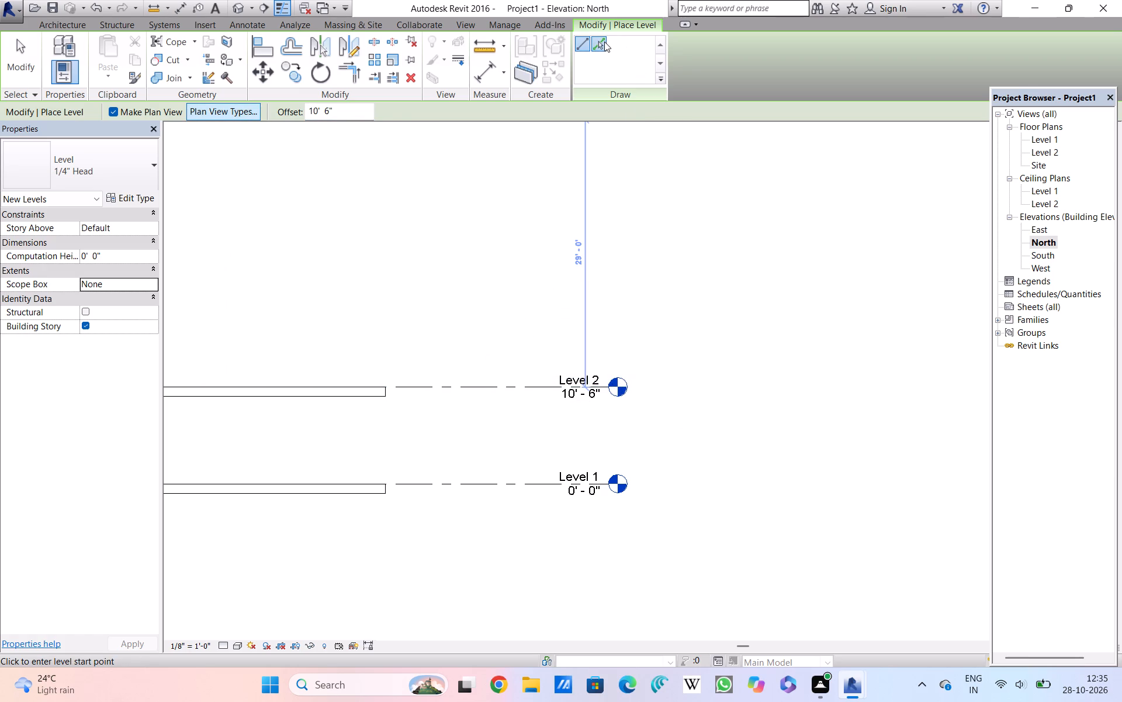
{"action": "left_click", "coordinate": [512, 384]}
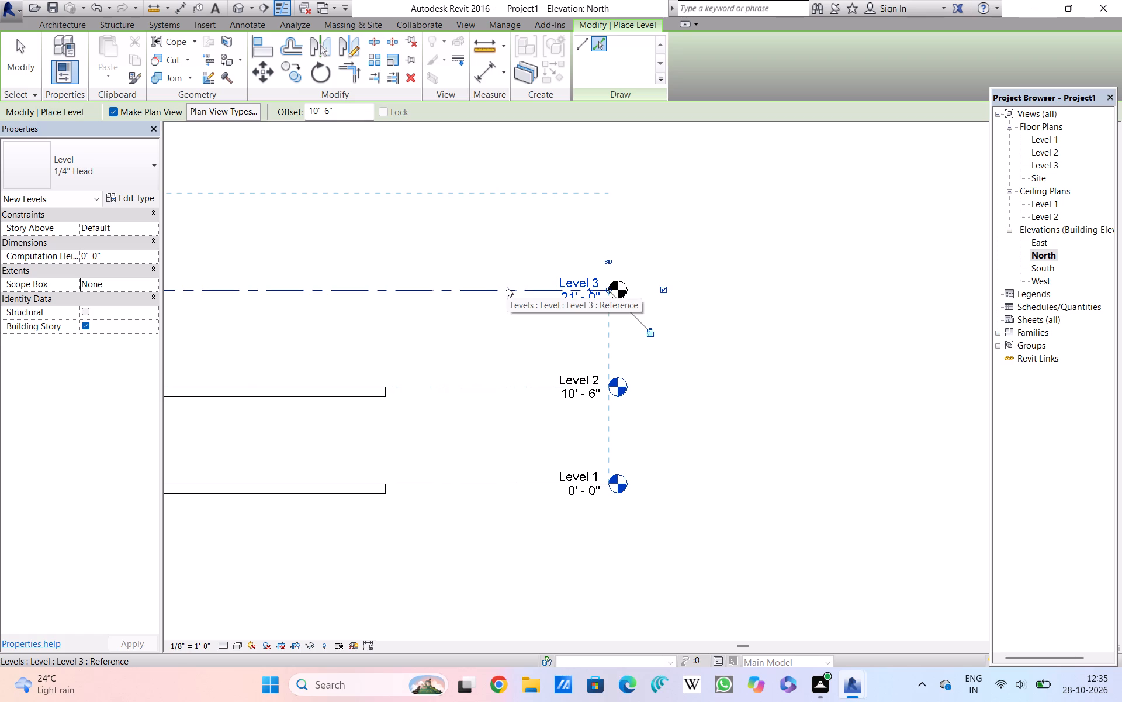
{"action": "left_click", "coordinate": [507, 287]}
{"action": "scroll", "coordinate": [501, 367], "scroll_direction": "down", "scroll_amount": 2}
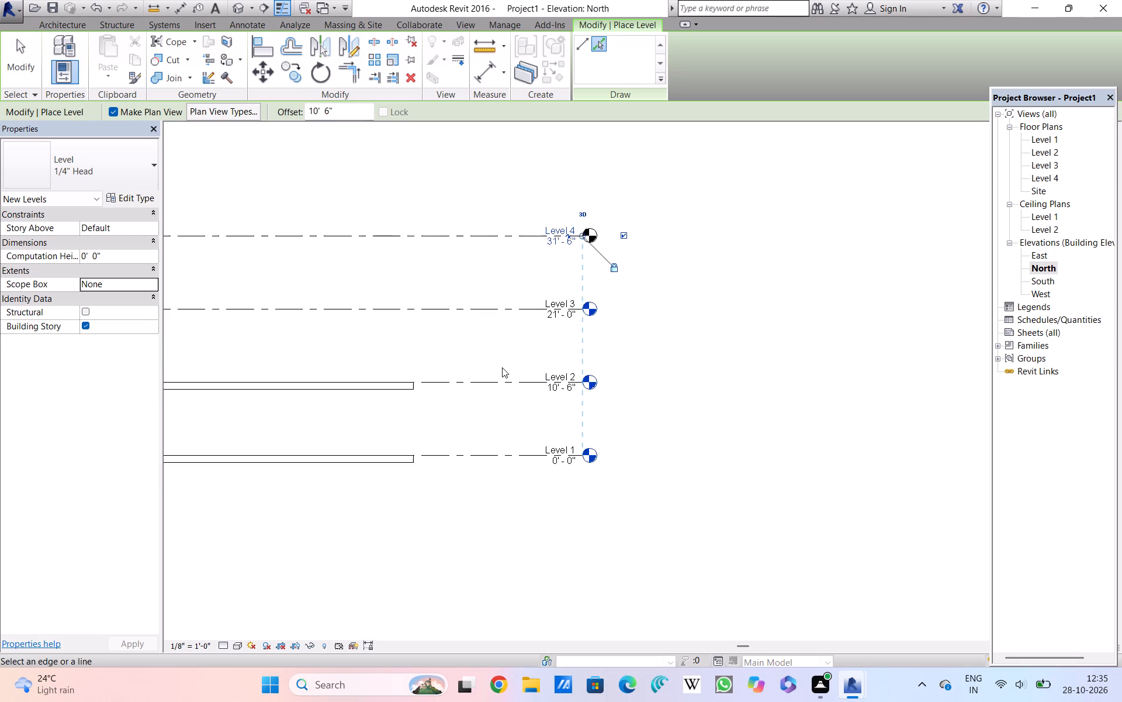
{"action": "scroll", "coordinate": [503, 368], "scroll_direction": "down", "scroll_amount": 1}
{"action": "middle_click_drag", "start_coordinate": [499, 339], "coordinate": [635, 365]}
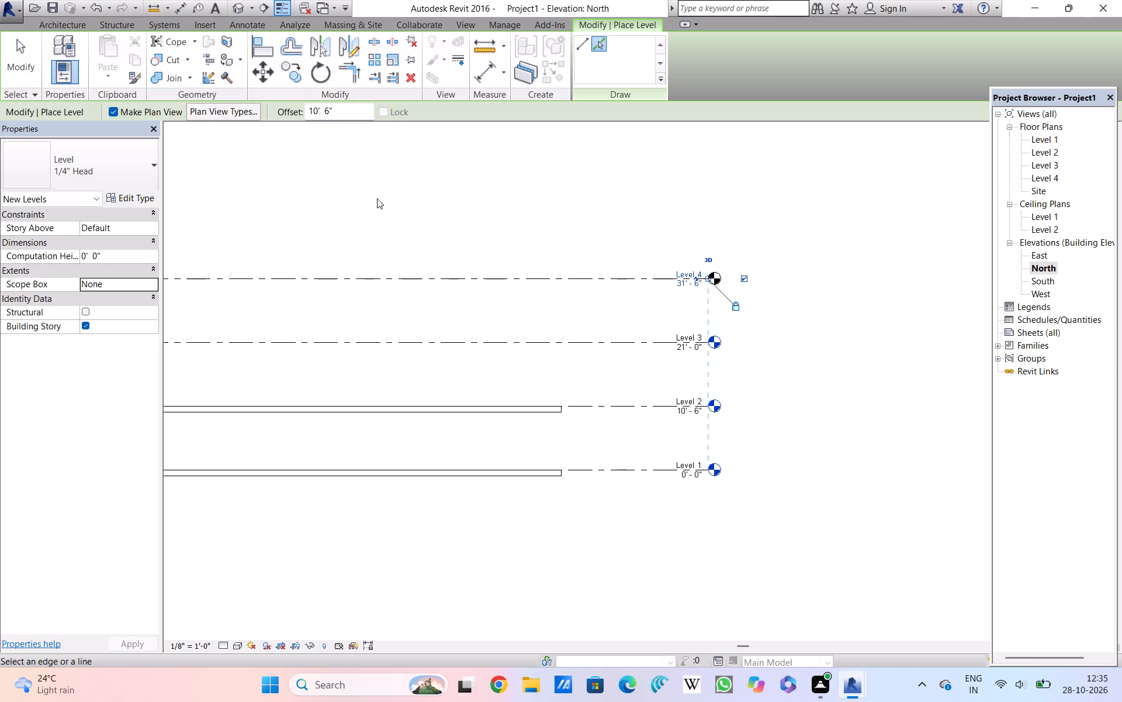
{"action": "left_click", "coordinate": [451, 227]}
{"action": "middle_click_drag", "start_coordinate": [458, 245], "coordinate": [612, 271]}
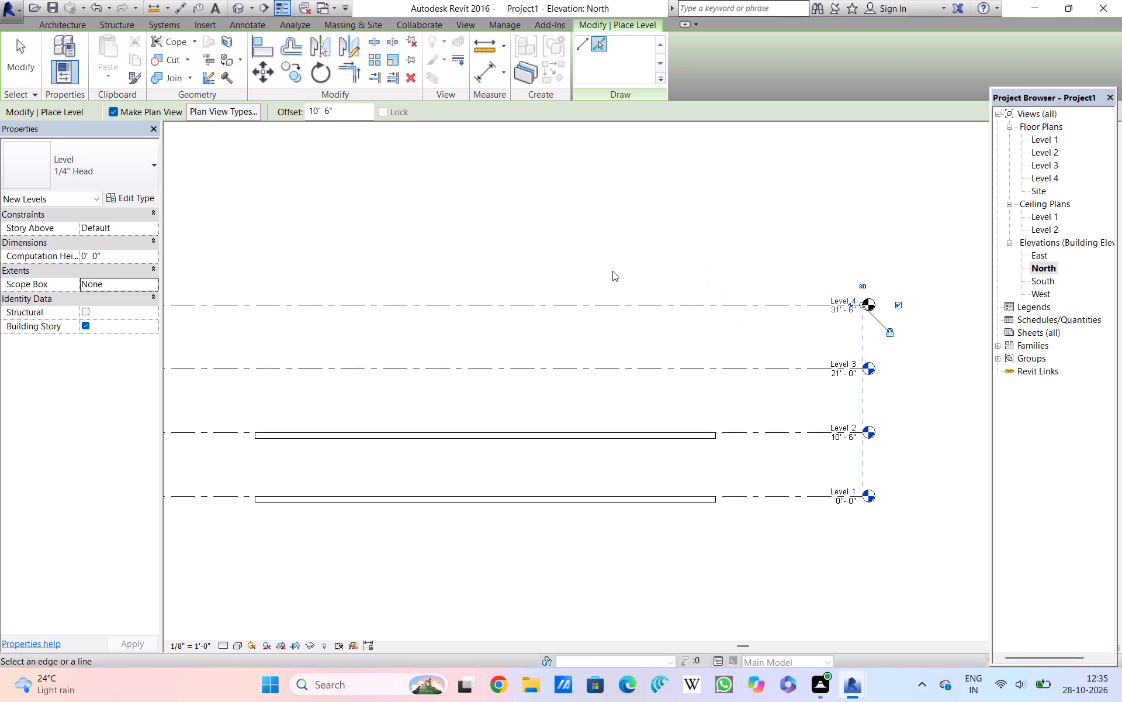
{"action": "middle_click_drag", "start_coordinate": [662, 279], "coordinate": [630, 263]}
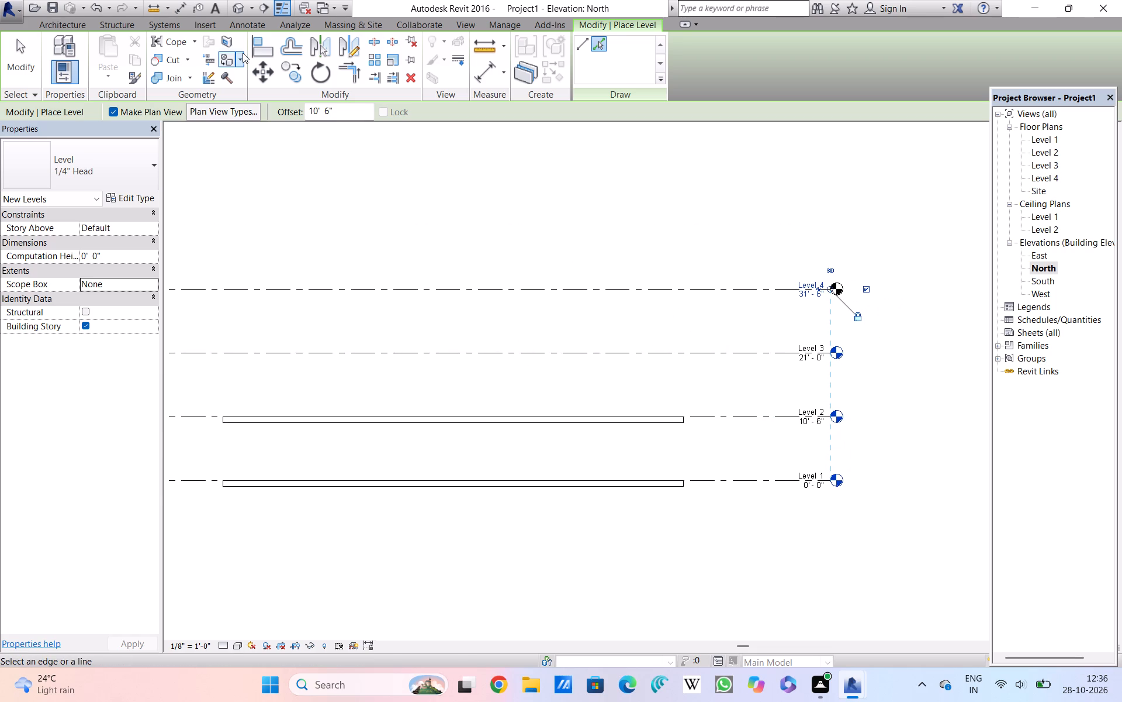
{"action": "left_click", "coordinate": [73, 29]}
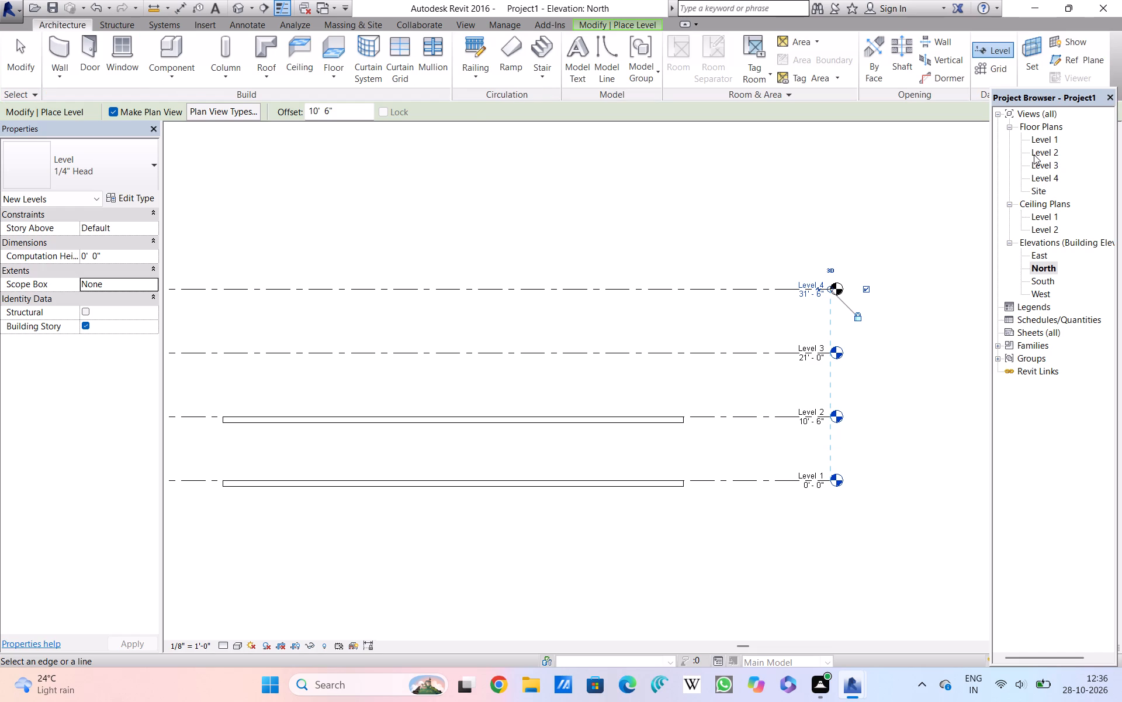
Create a rectangular Generic - 12" floor on Level 3, about 76' by 108', matching the outline of the floor below.
{"action": "left_click", "coordinate": [1037, 160]}
{"action": "left_click", "coordinate": [1037, 160]}
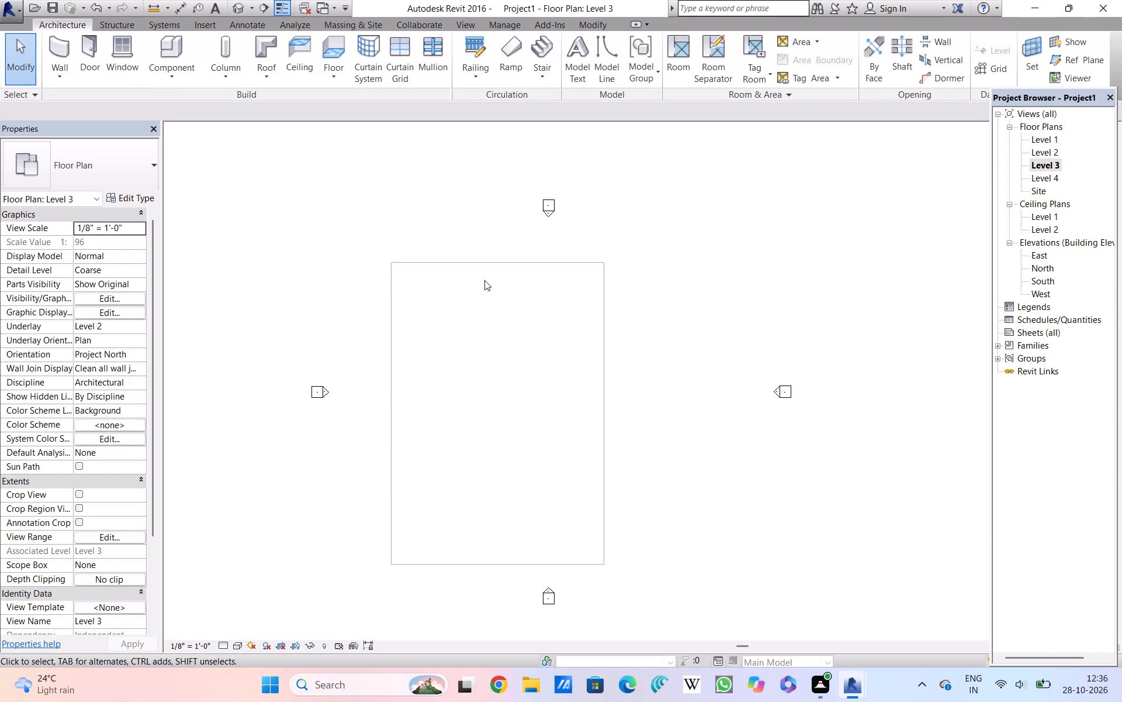
{"action": "left_click", "coordinate": [328, 54]}
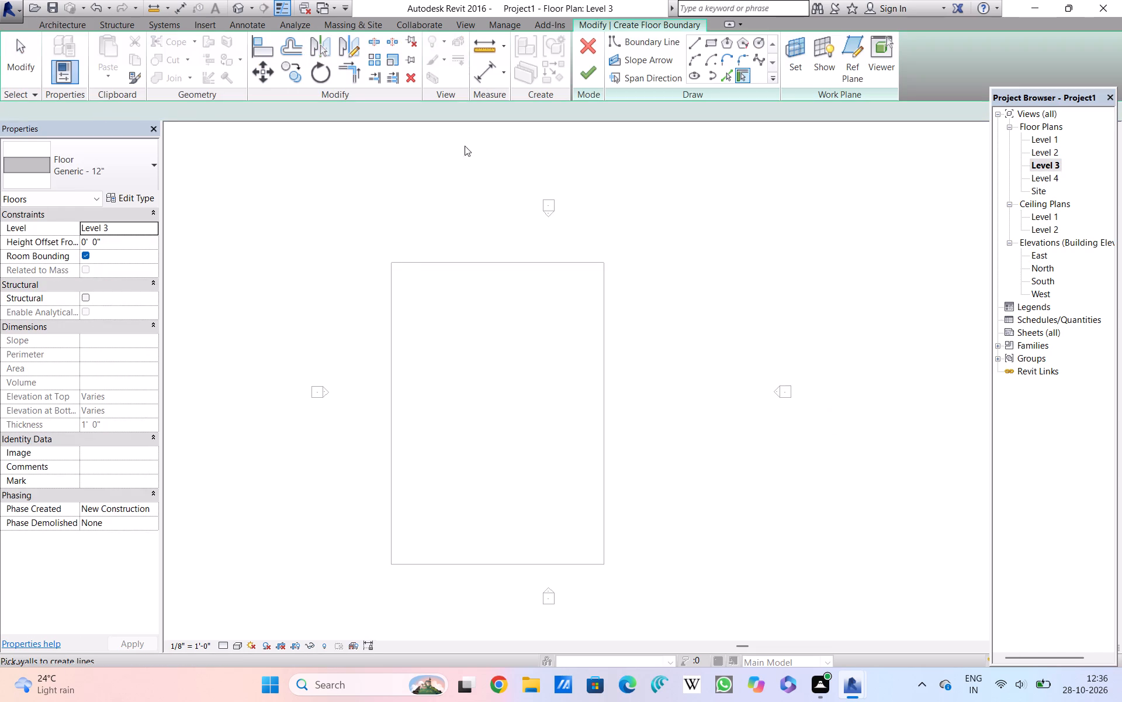
{"action": "left_click", "coordinate": [709, 43]}
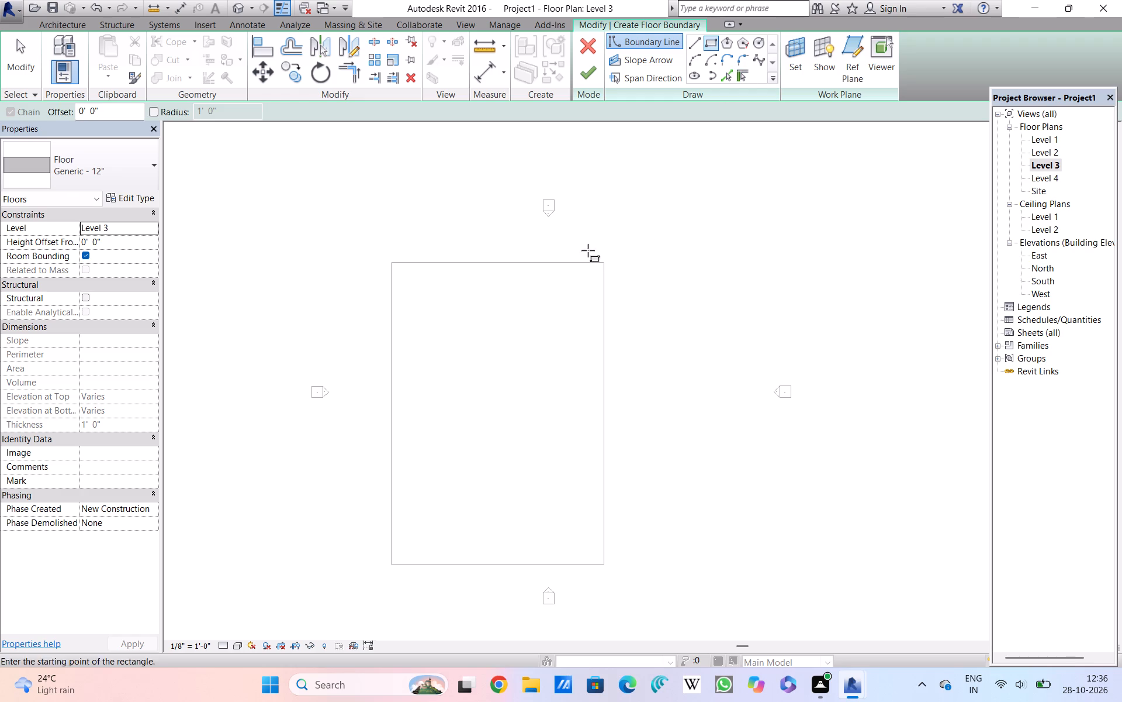
{"action": "left_click", "coordinate": [391, 261]}
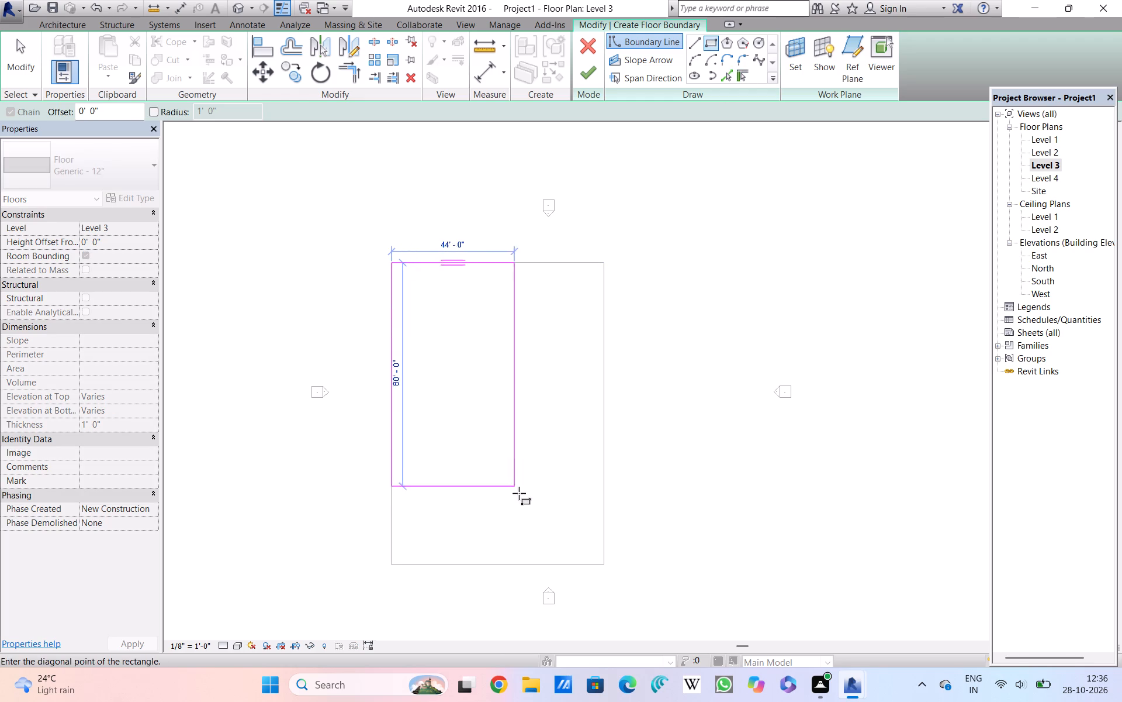
{"action": "left_click", "coordinate": [602, 562]}
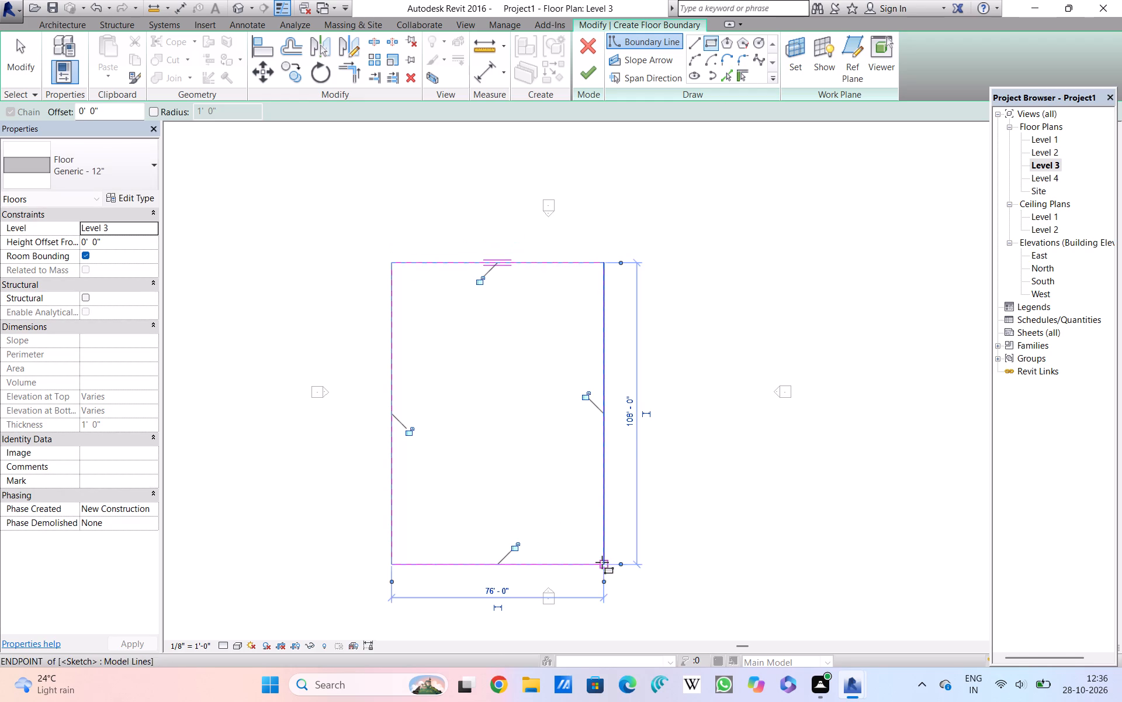
{"action": "left_click", "coordinate": [595, 71]}
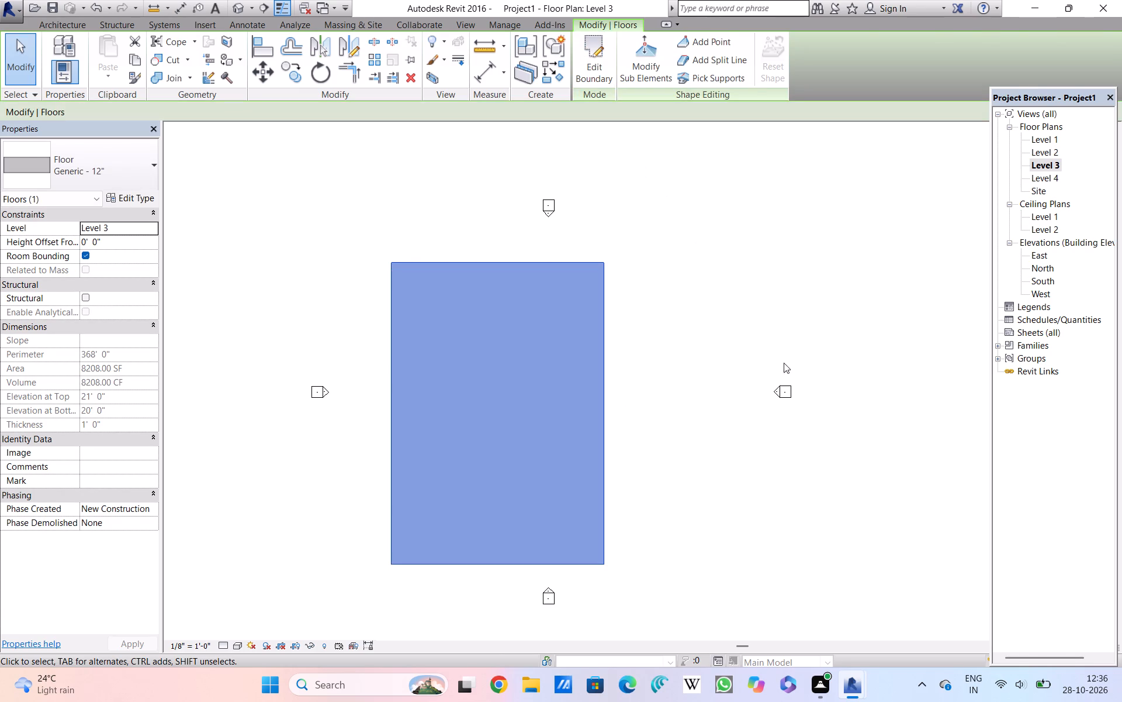
{"action": "left_click", "coordinate": [750, 359]}
Create a rectangular Generic - 12" floor on Level 4, about 76' by 108', traced corner to corner over the Level 3 floor's outline.
{"action": "triple_click", "coordinate": [1054, 174]}
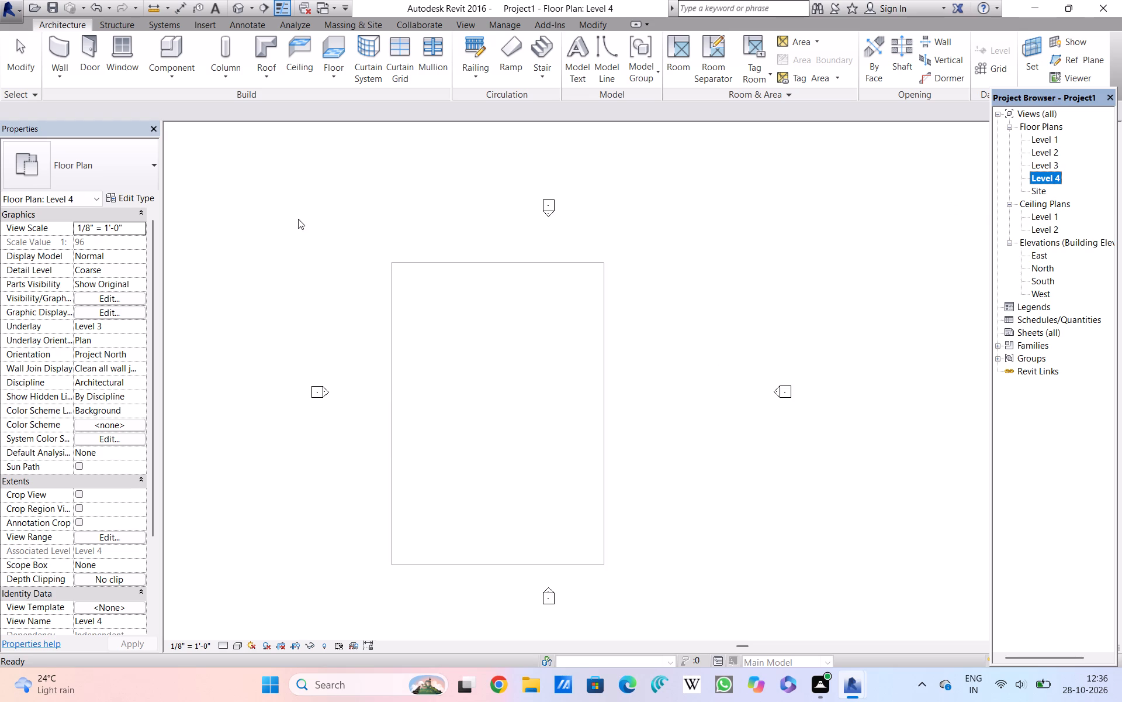
{"action": "left_click", "coordinate": [338, 46]}
{"action": "triple_click", "coordinate": [338, 55]}
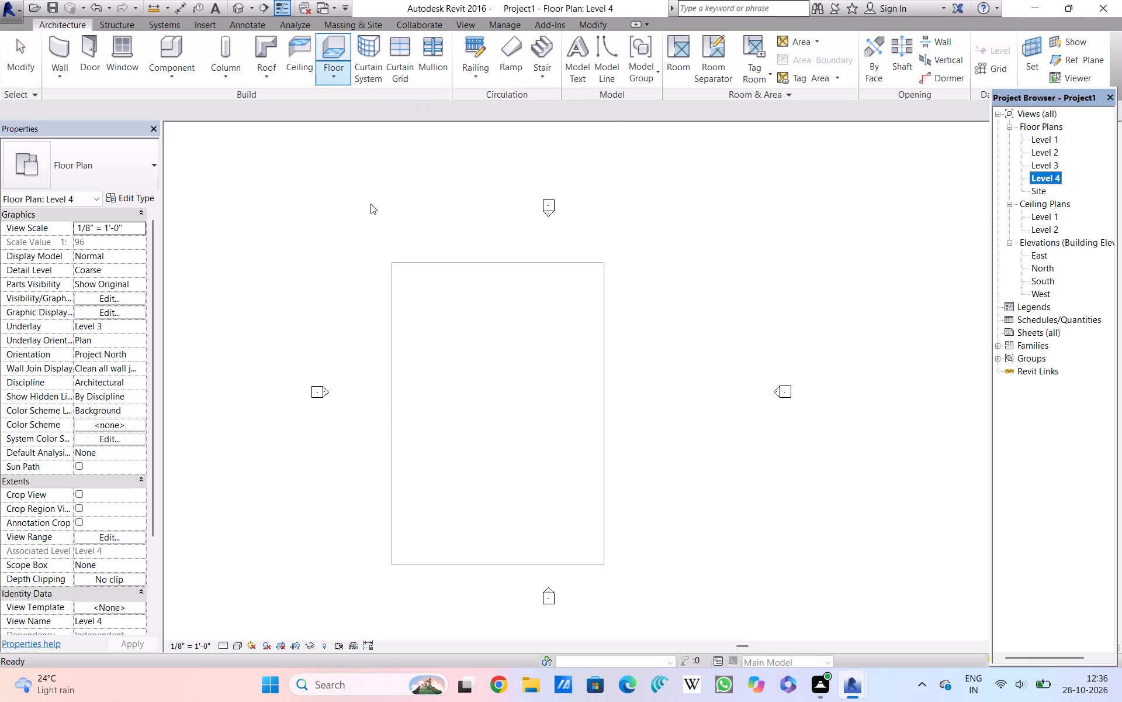
{"action": "right_click", "coordinate": [370, 206]}
{"action": "left_click", "coordinate": [380, 209]}
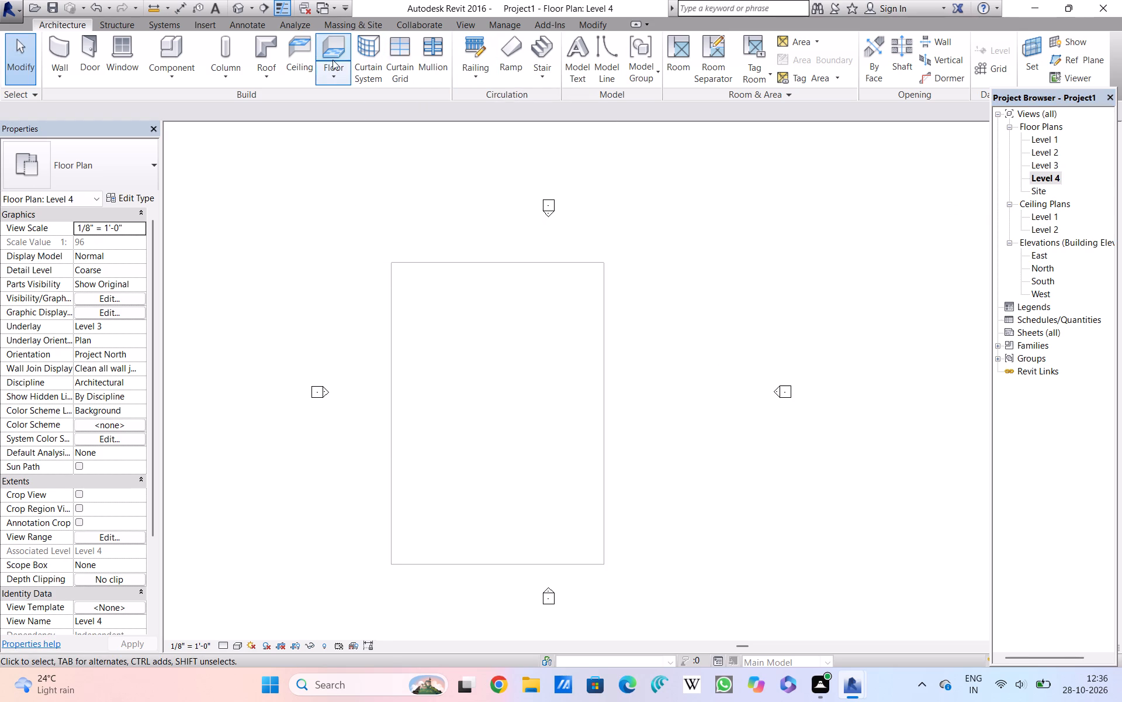
{"action": "left_click", "coordinate": [333, 57]}
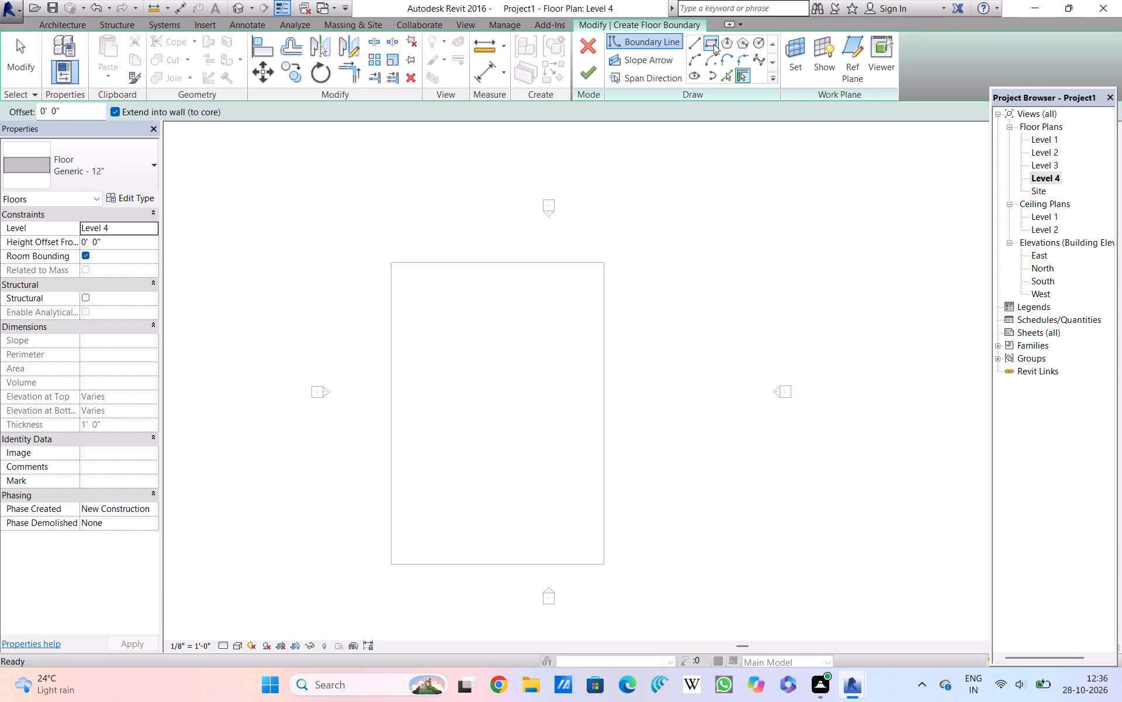
{"action": "left_click", "coordinate": [714, 44]}
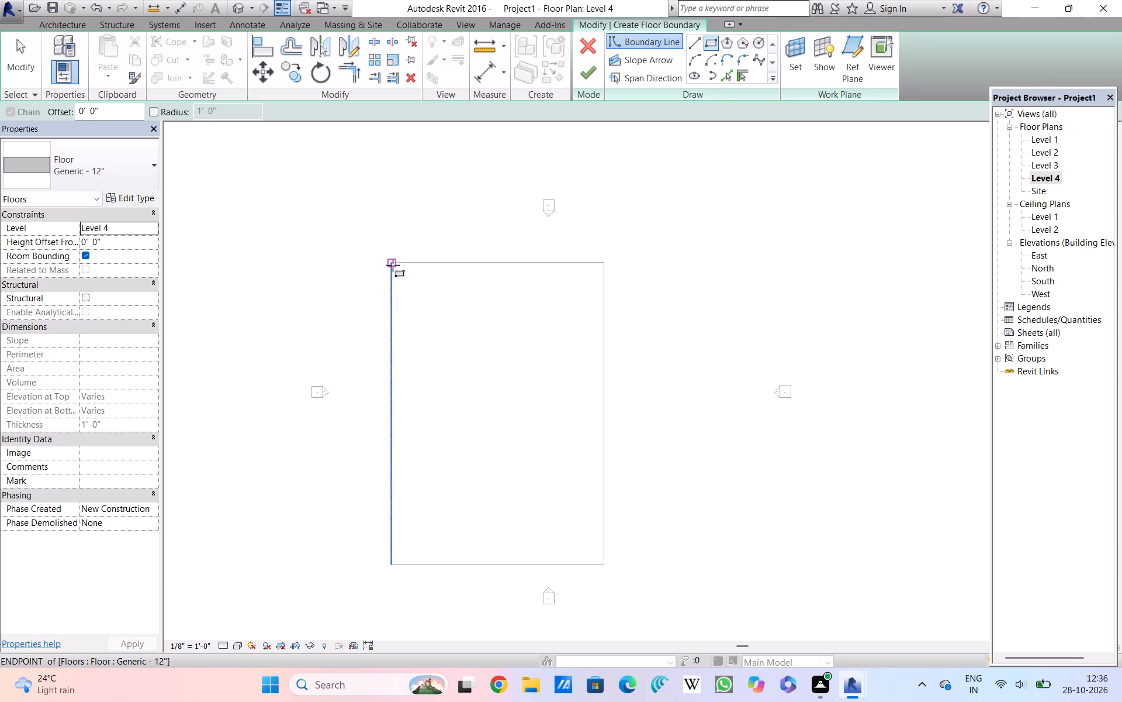
{"action": "double_click", "coordinate": [393, 265]}
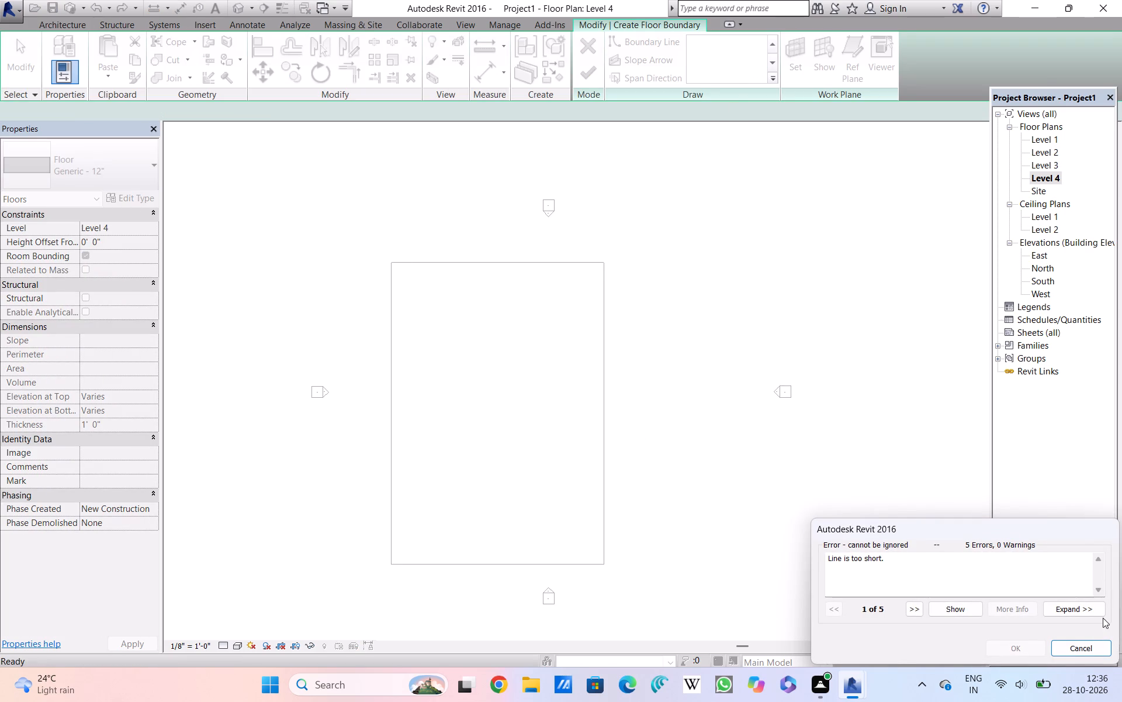
{"action": "left_click", "coordinate": [1092, 648]}
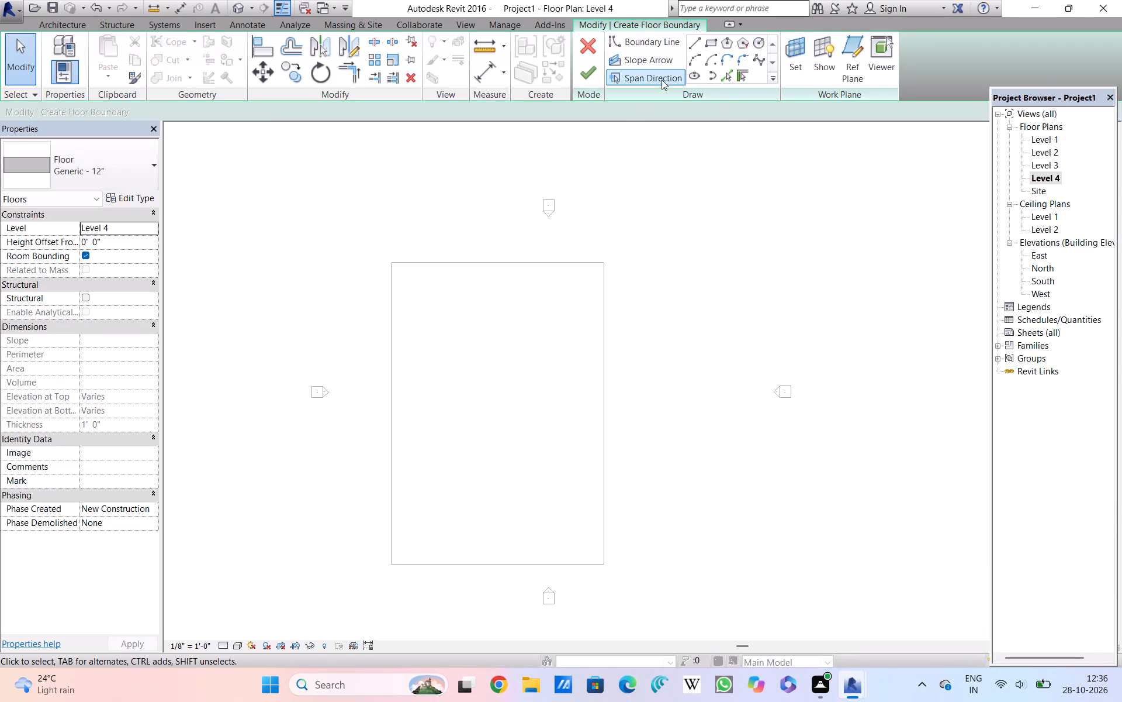
{"action": "left_click", "coordinate": [711, 47]}
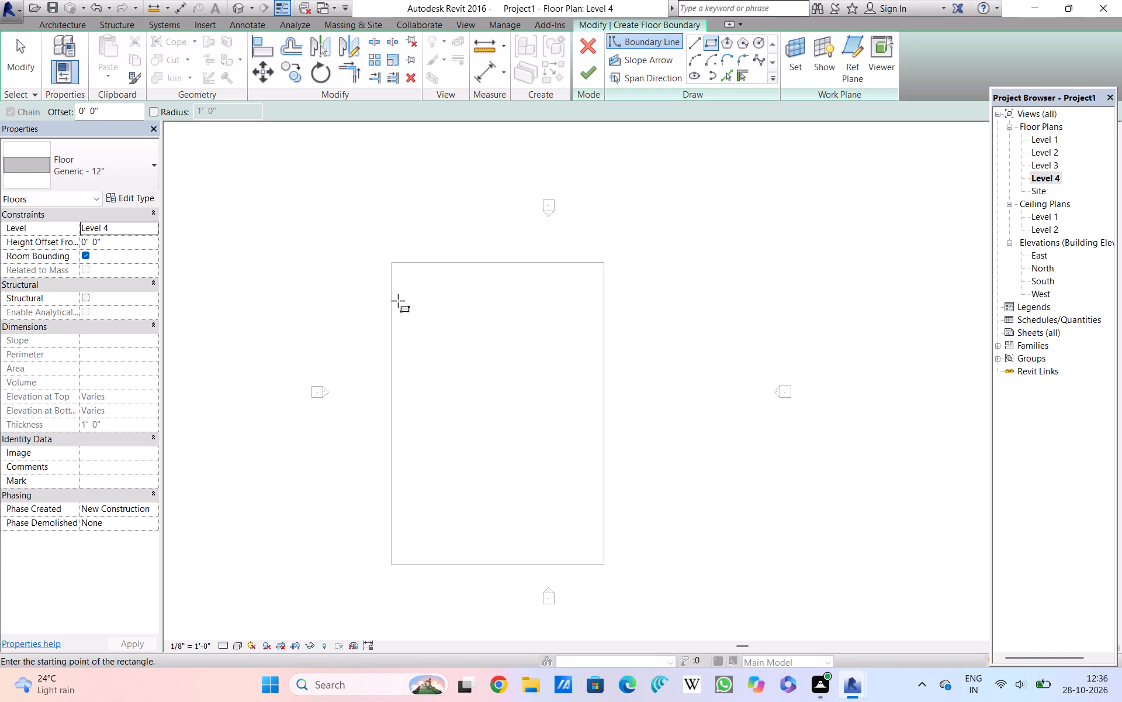
{"action": "left_click", "coordinate": [394, 265]}
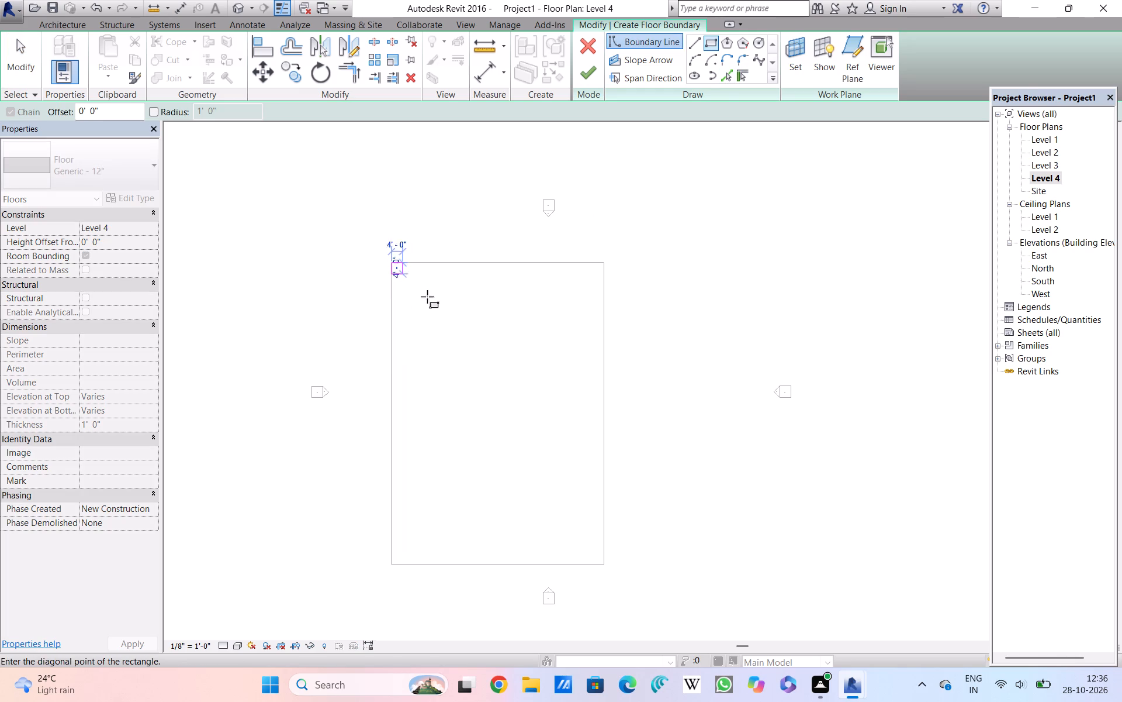
{"action": "left_click", "coordinate": [602, 566]}
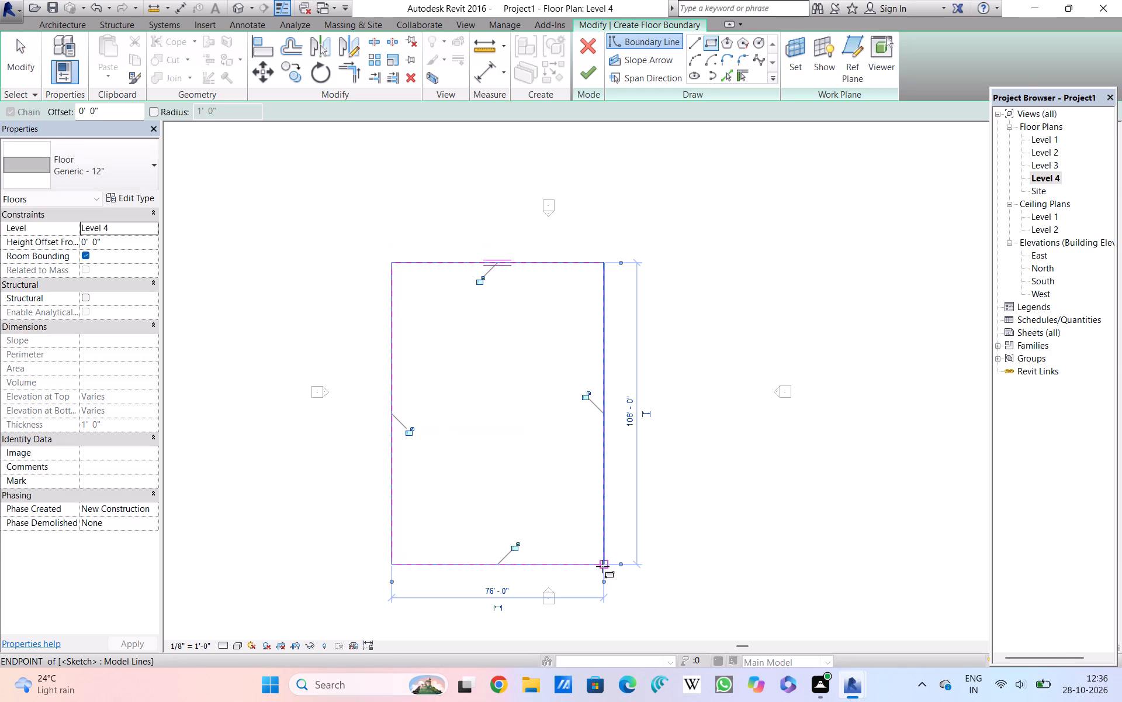
{"action": "left_click", "coordinate": [590, 75]}
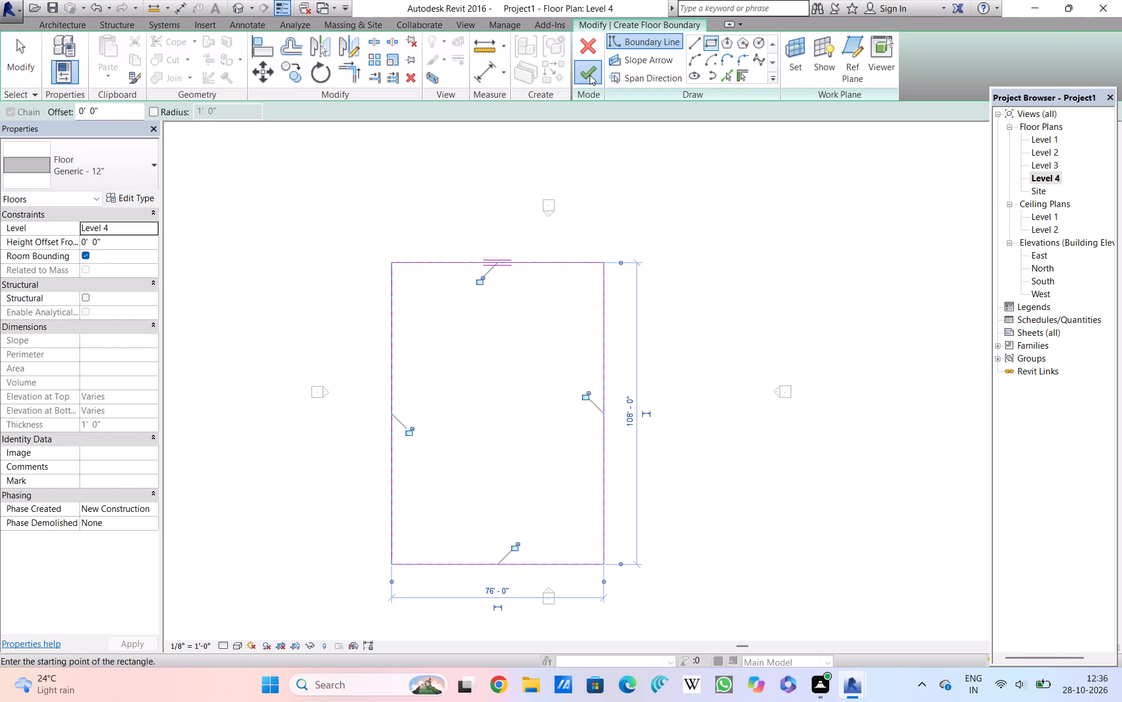
{"action": "left_click", "coordinate": [697, 449]}
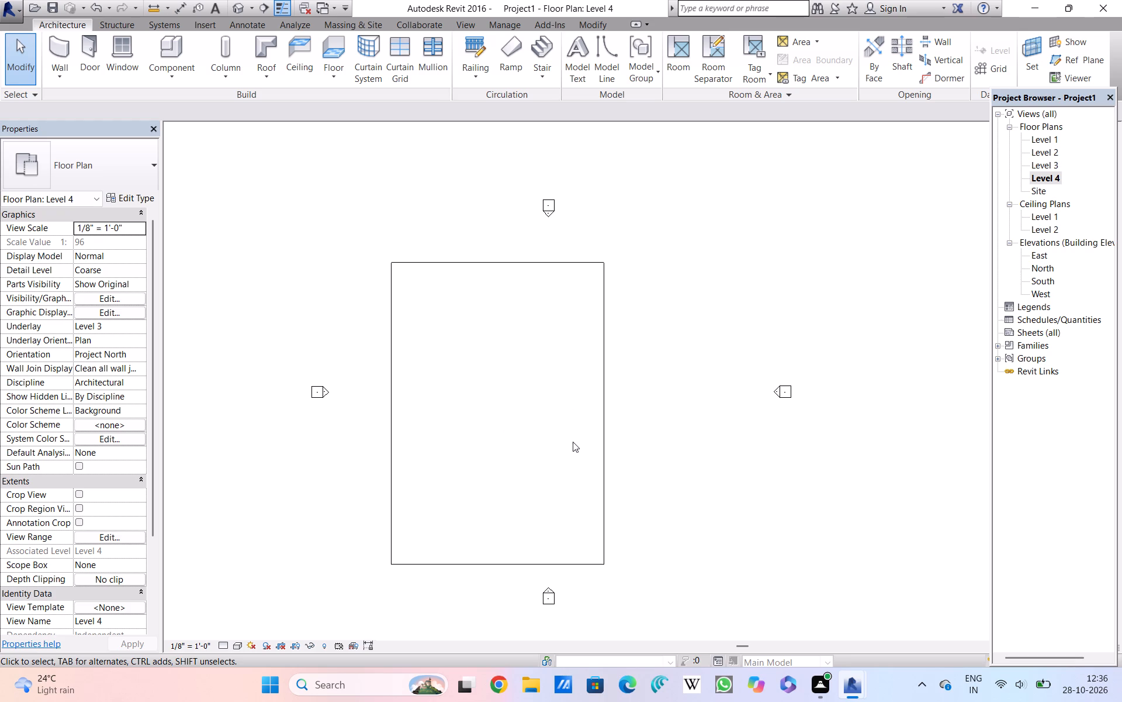
Open the Level 1 floor plan and start the Wall tool.
{"action": "left_click", "coordinate": [1047, 142]}
{"action": "left_click", "coordinate": [1047, 141]}
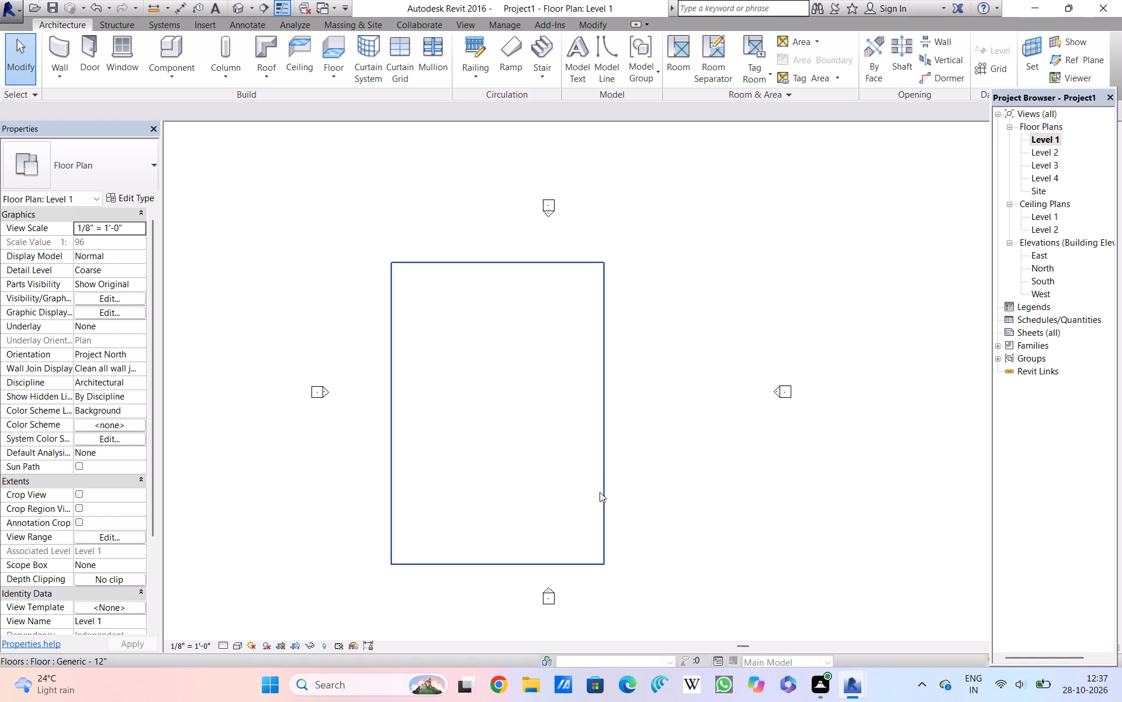
{"action": "left_click", "coordinate": [58, 52]}
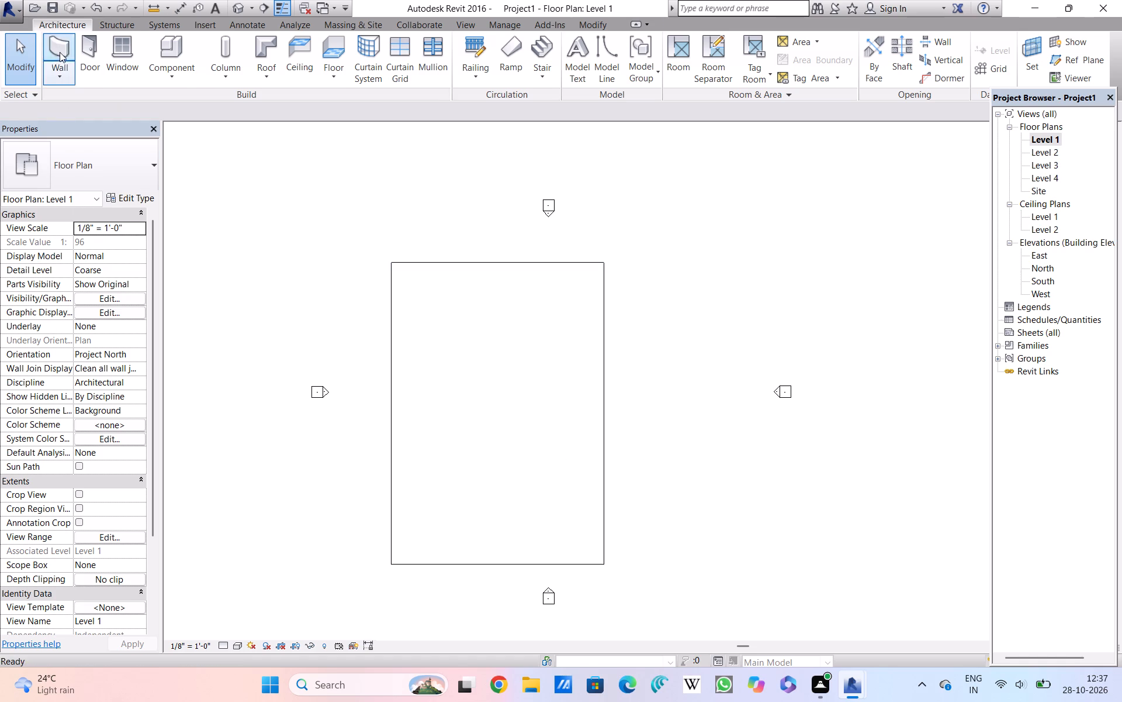
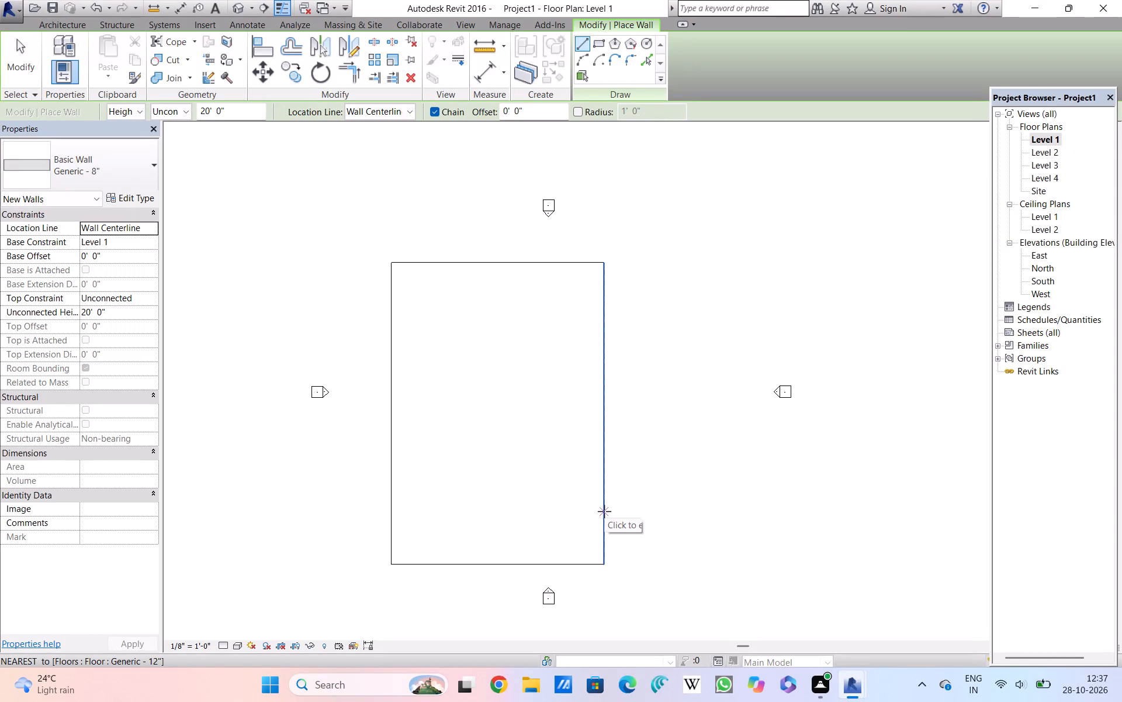
Draw a closed loop of Generic - 8" walls along the slab's west, north and east edges, stepping the south side with 40' and 36' runs.
{"action": "left_click", "coordinate": [605, 511]}
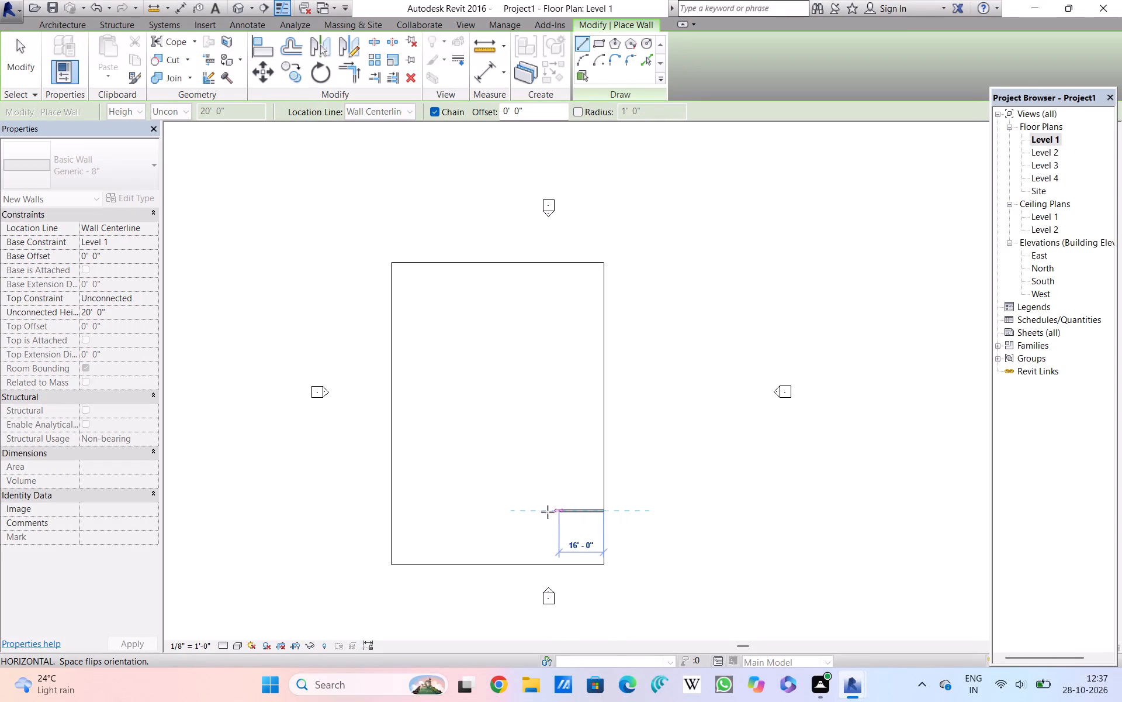
{"action": "left_click", "coordinate": [496, 511]}
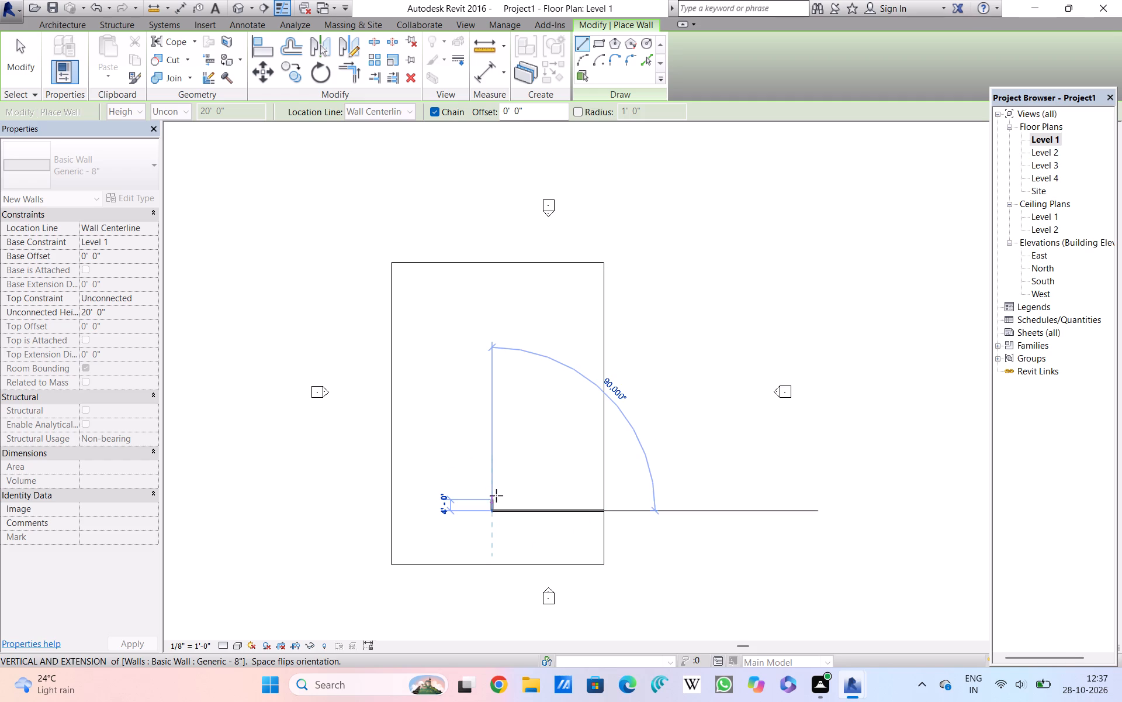
{"action": "left_click", "coordinate": [486, 435]}
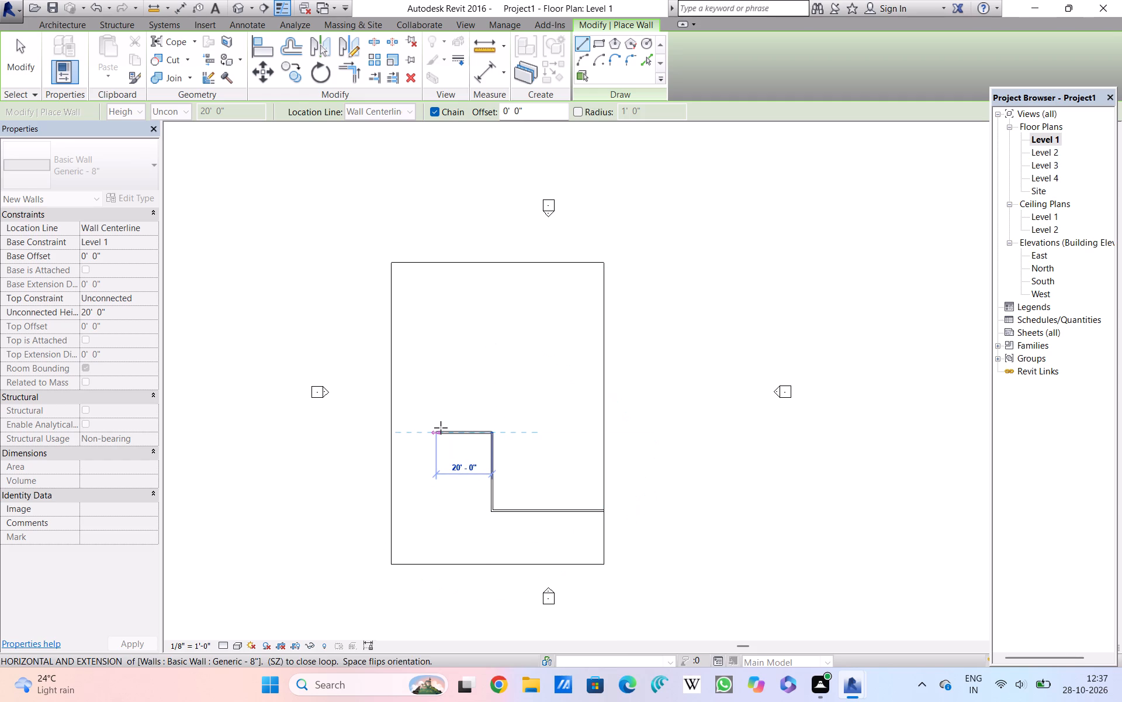
{"action": "left_click", "coordinate": [393, 430]}
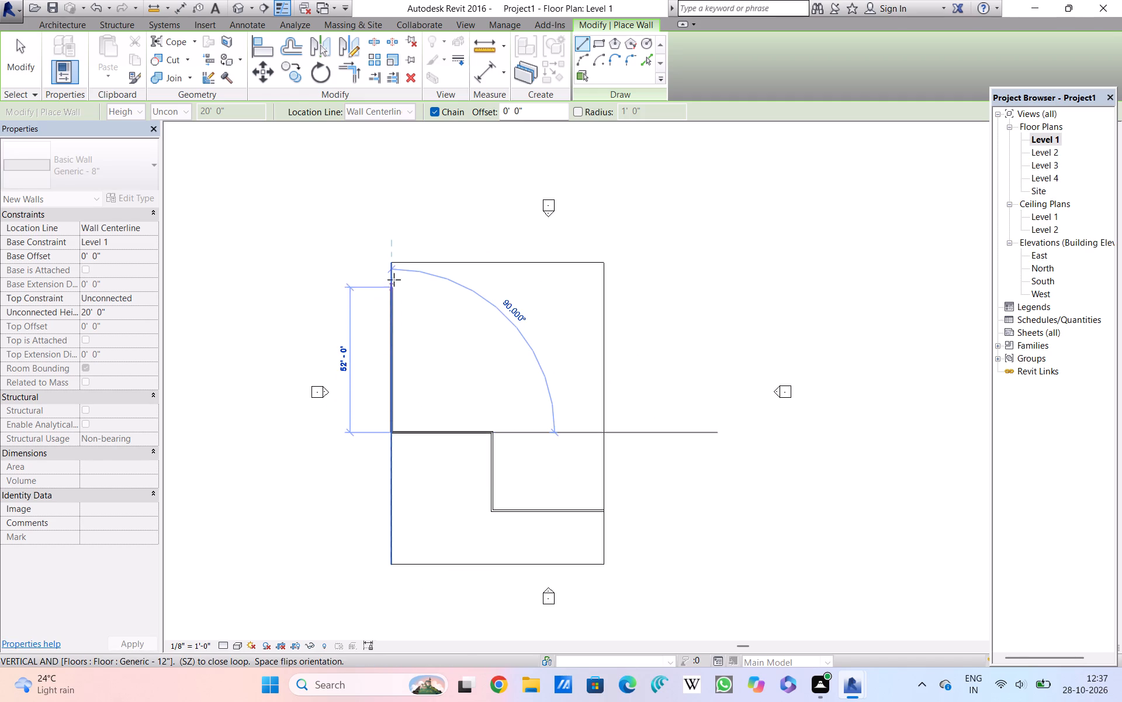
{"action": "left_click", "coordinate": [397, 266]}
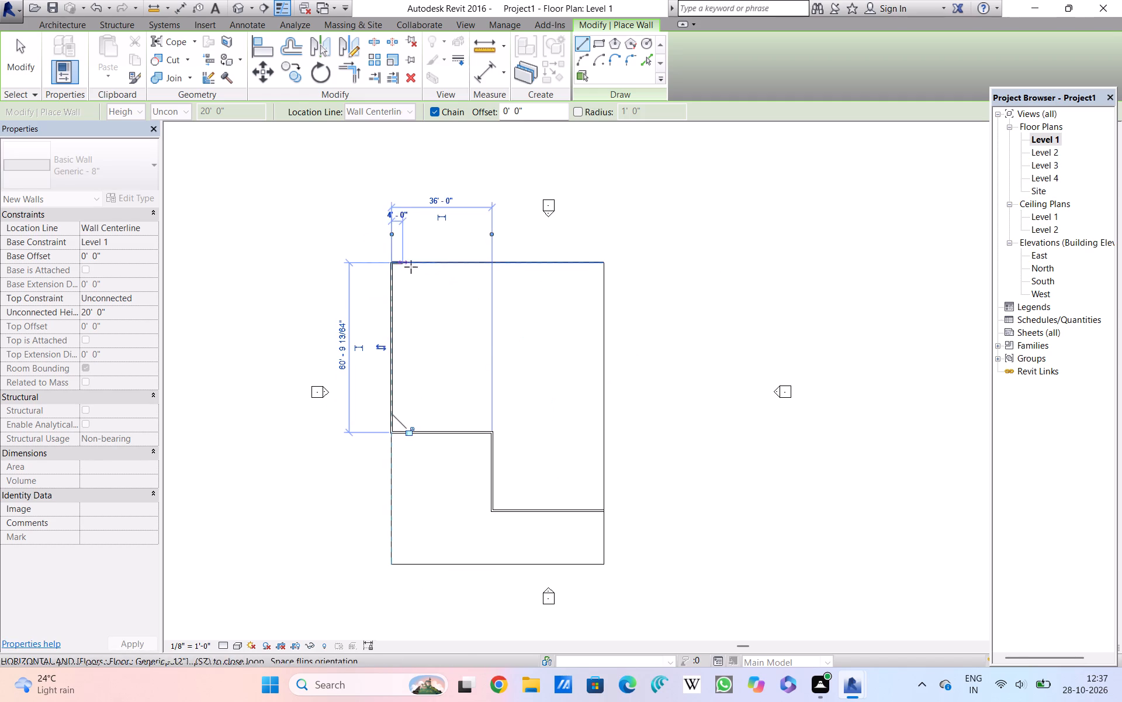
{"action": "left_click", "coordinate": [602, 261]}
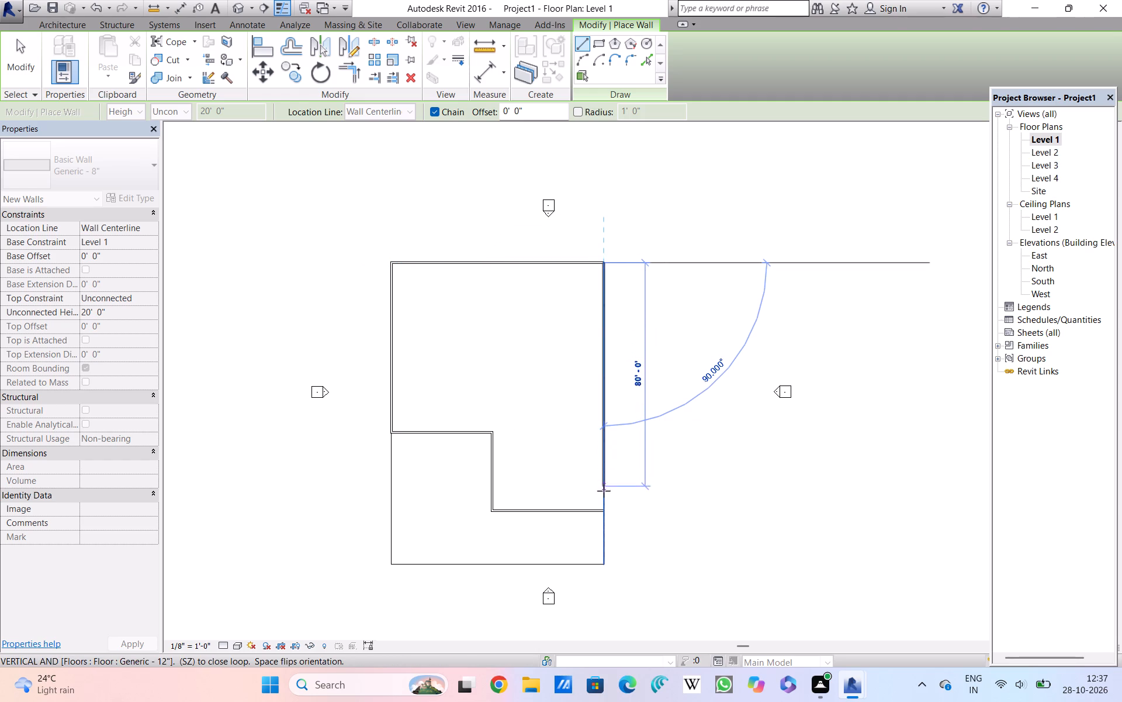
{"action": "left_click", "coordinate": [605, 515]}
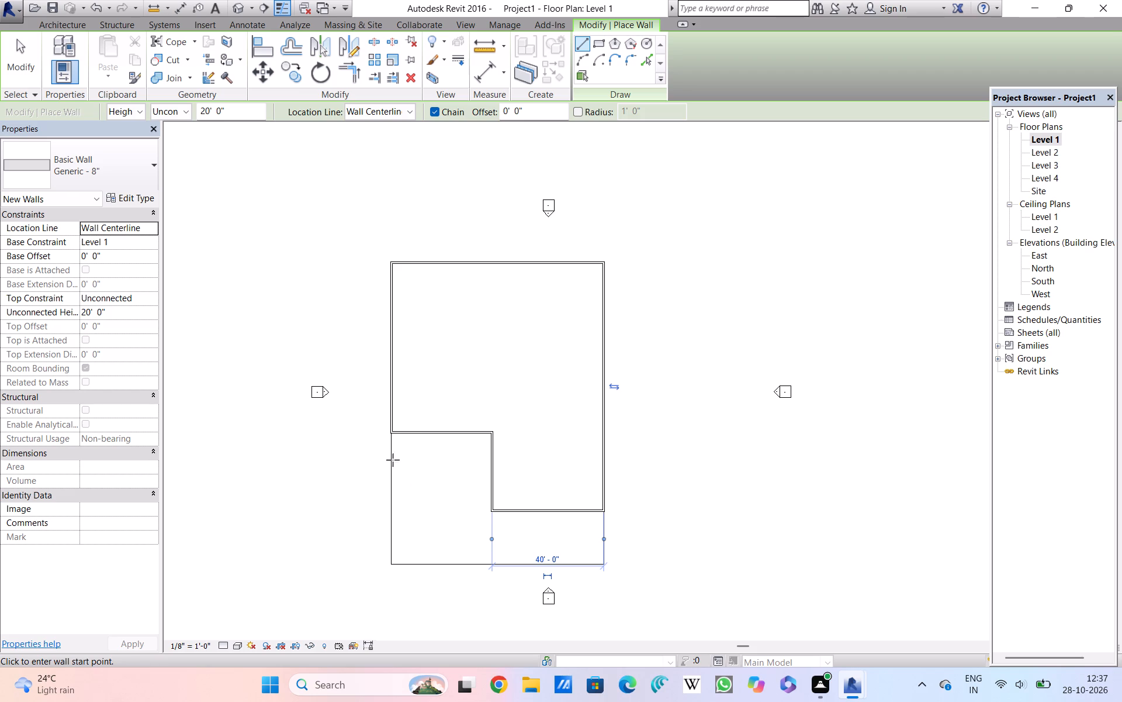
Extend the west wall about 47' 3" along the slab edge down to the slab's southwest corner.
{"action": "left_click", "coordinate": [395, 435]}
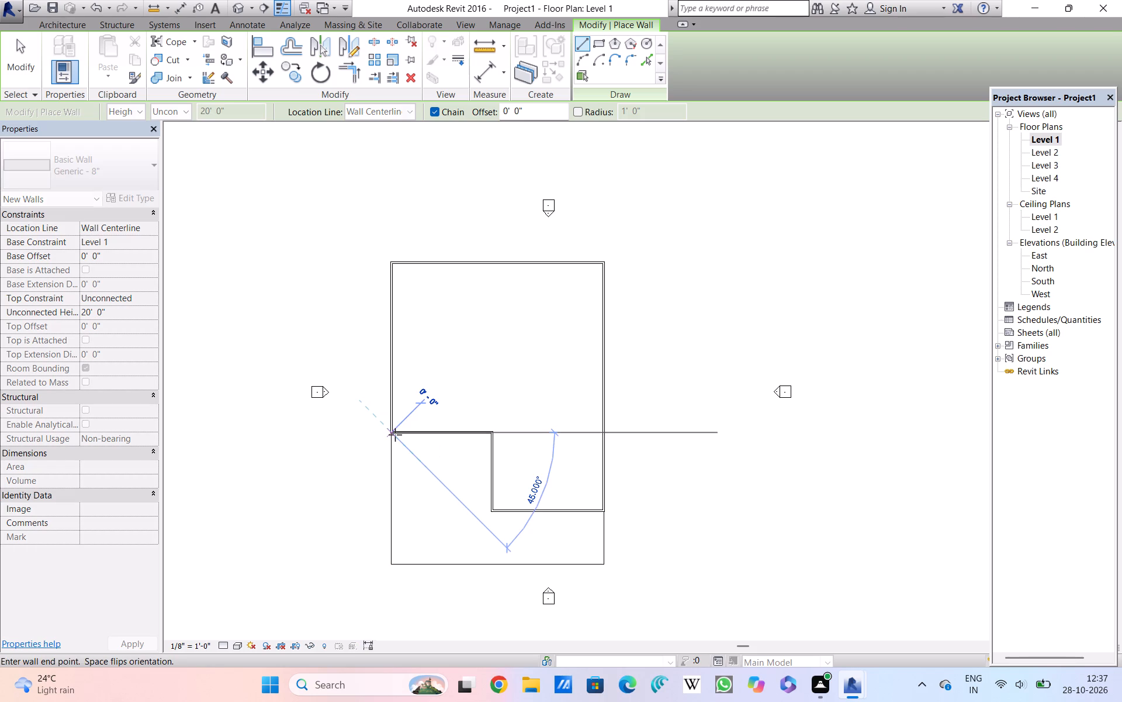
{"action": "left_click", "coordinate": [393, 563]}
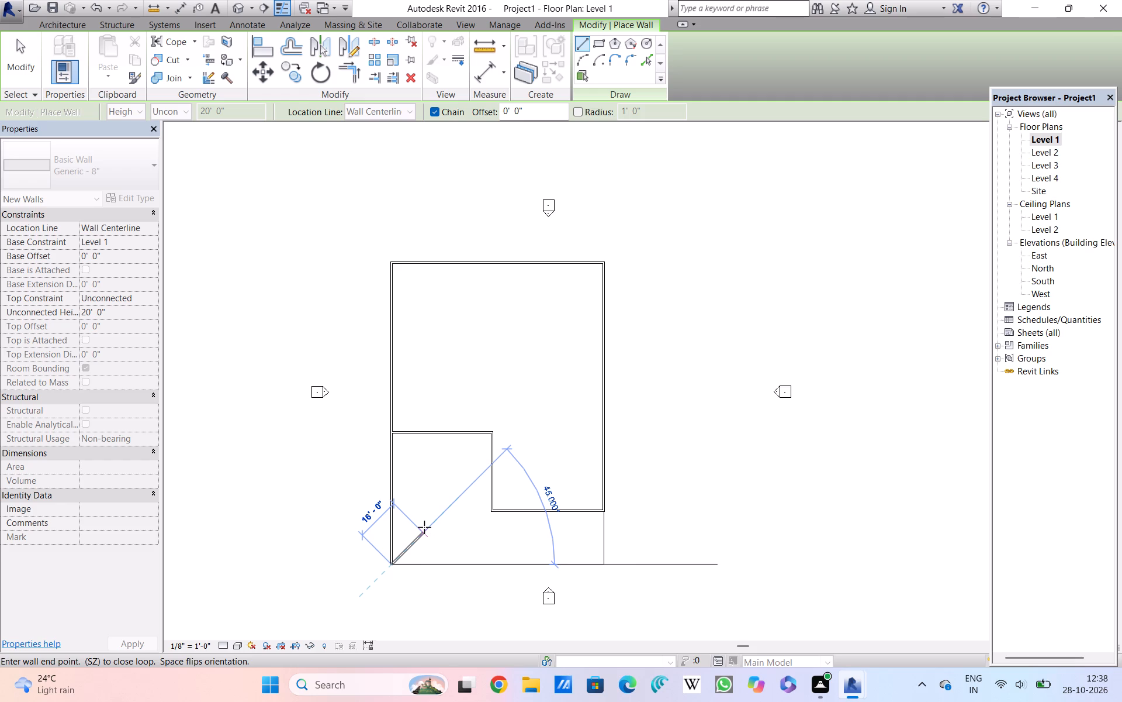
{"action": "key", "text": "Escape"}
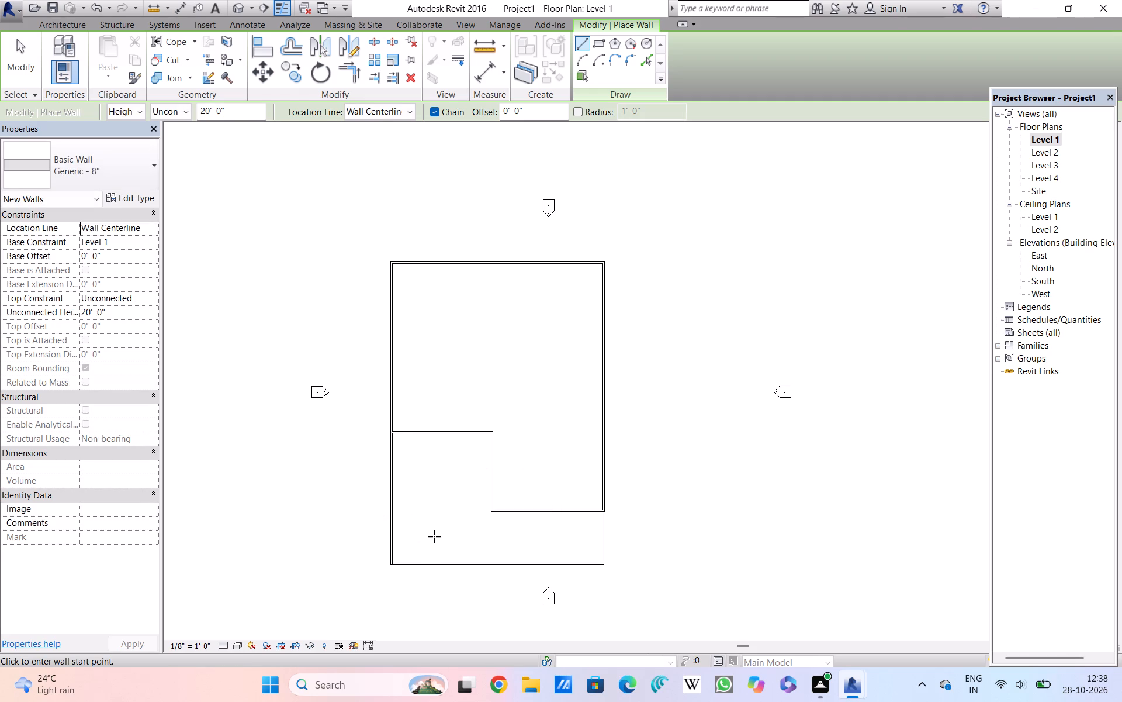
{"action": "key", "text": "Escape"}
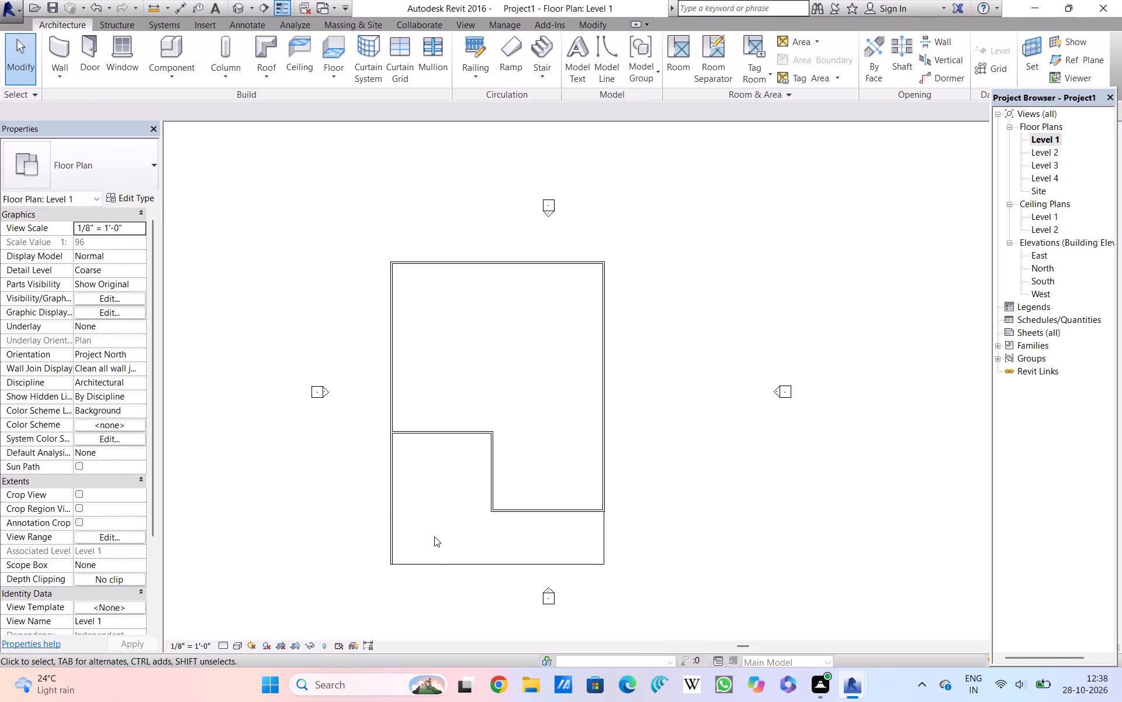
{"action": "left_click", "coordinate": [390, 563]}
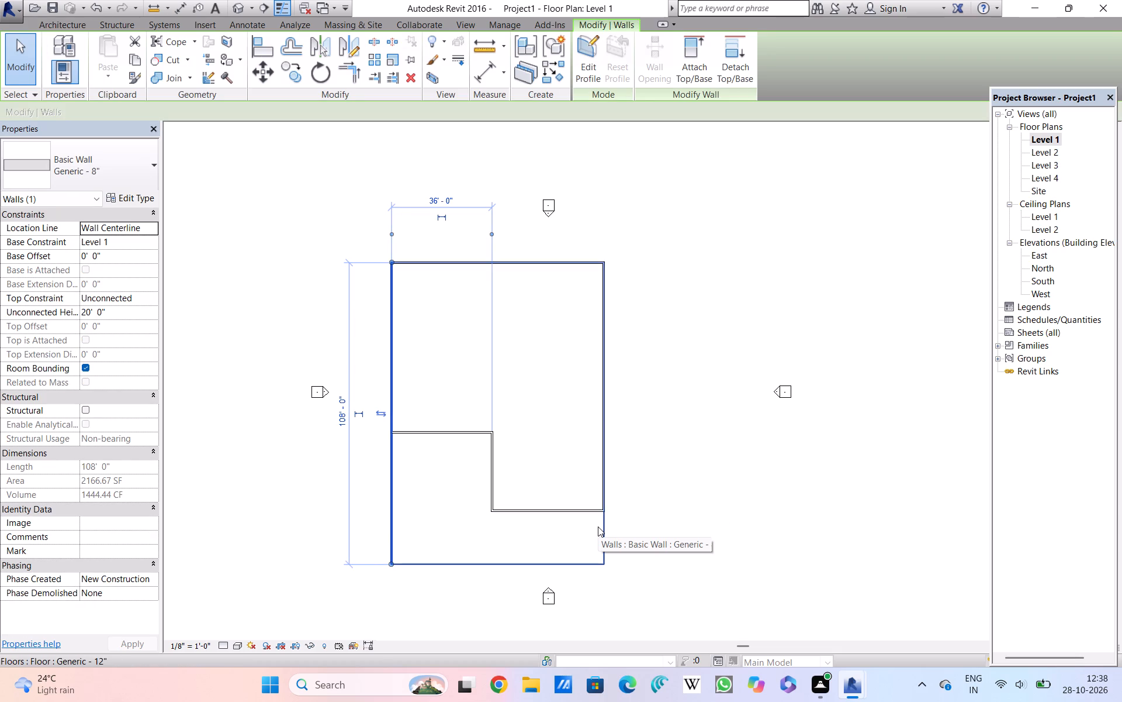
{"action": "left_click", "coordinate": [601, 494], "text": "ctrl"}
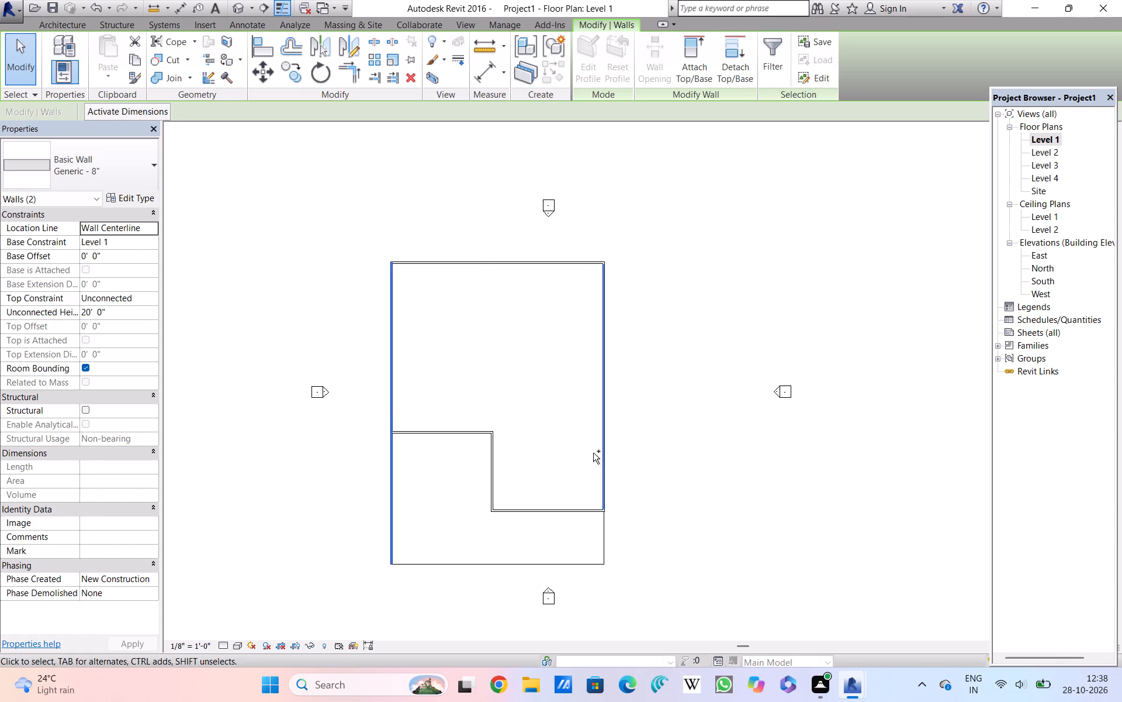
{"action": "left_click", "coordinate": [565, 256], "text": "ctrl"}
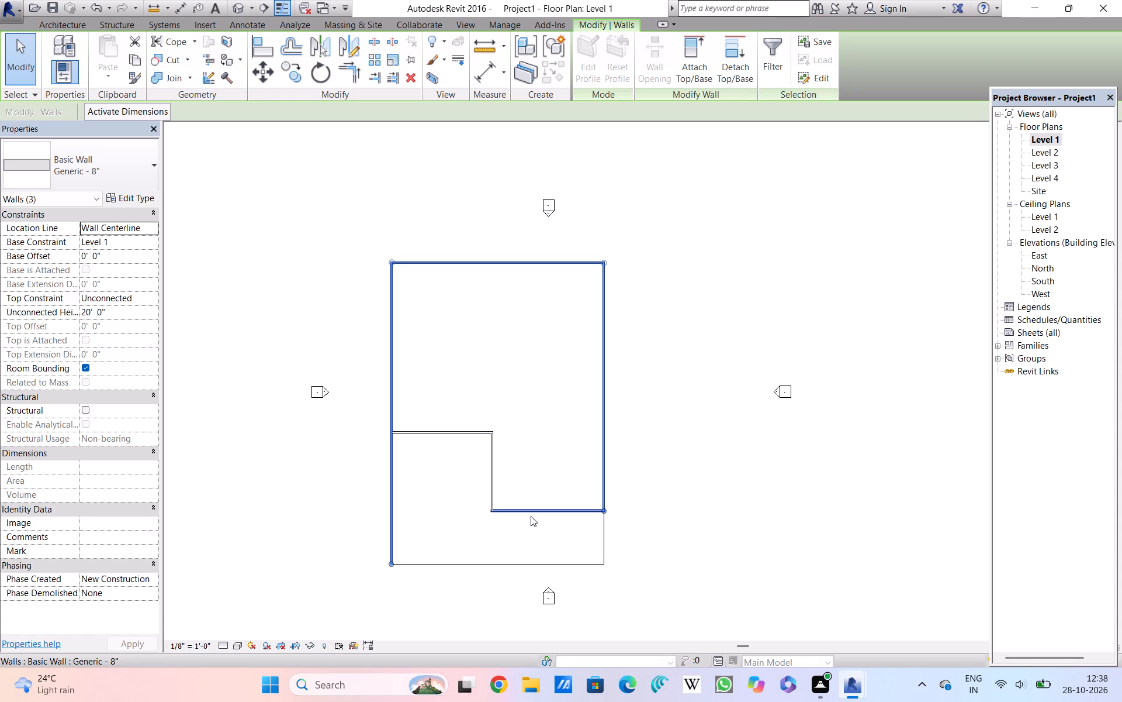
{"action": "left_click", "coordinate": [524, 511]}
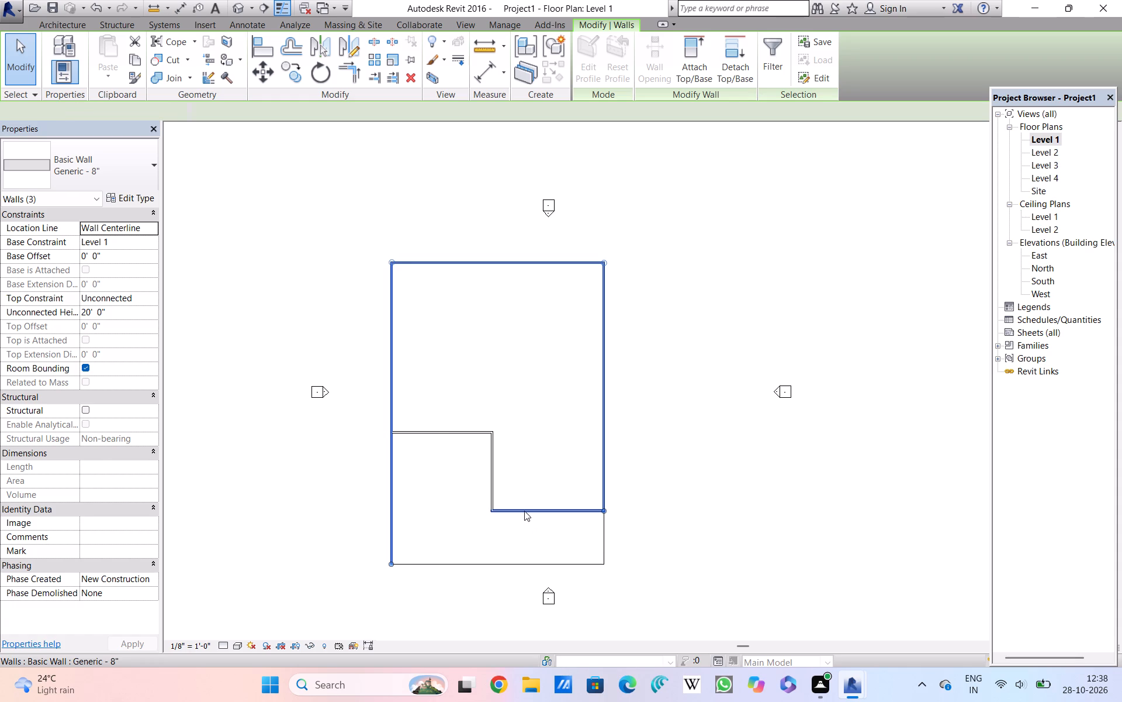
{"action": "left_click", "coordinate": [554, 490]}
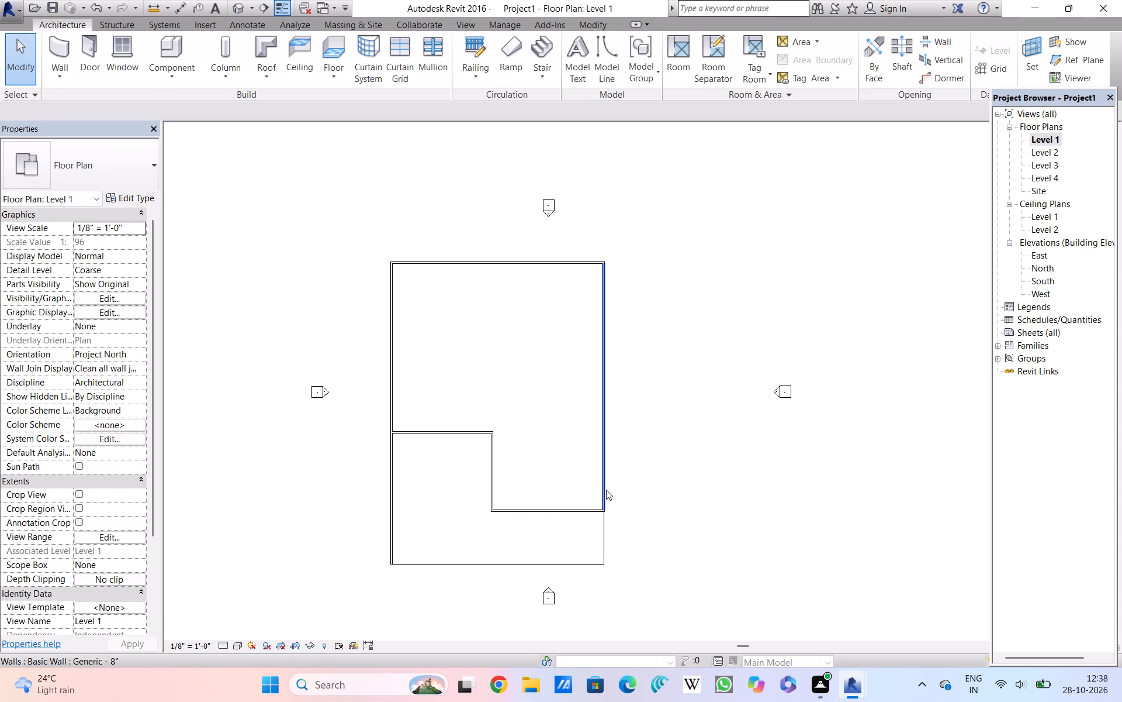
Set the unconnected height of the east, north and west perimeter walls to 30'.
{"action": "left_click", "coordinate": [606, 490]}
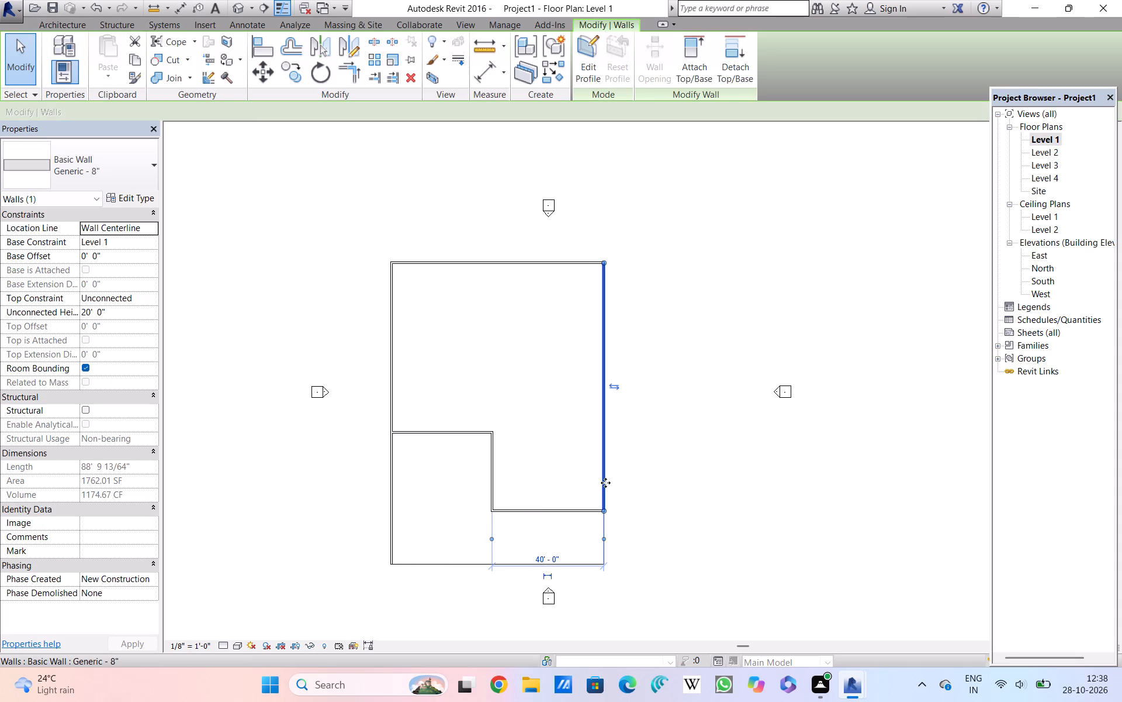
{"action": "left_click", "coordinate": [536, 260], "text": "ctrl"}
{"action": "left_click", "coordinate": [392, 328], "text": "ctrl"}
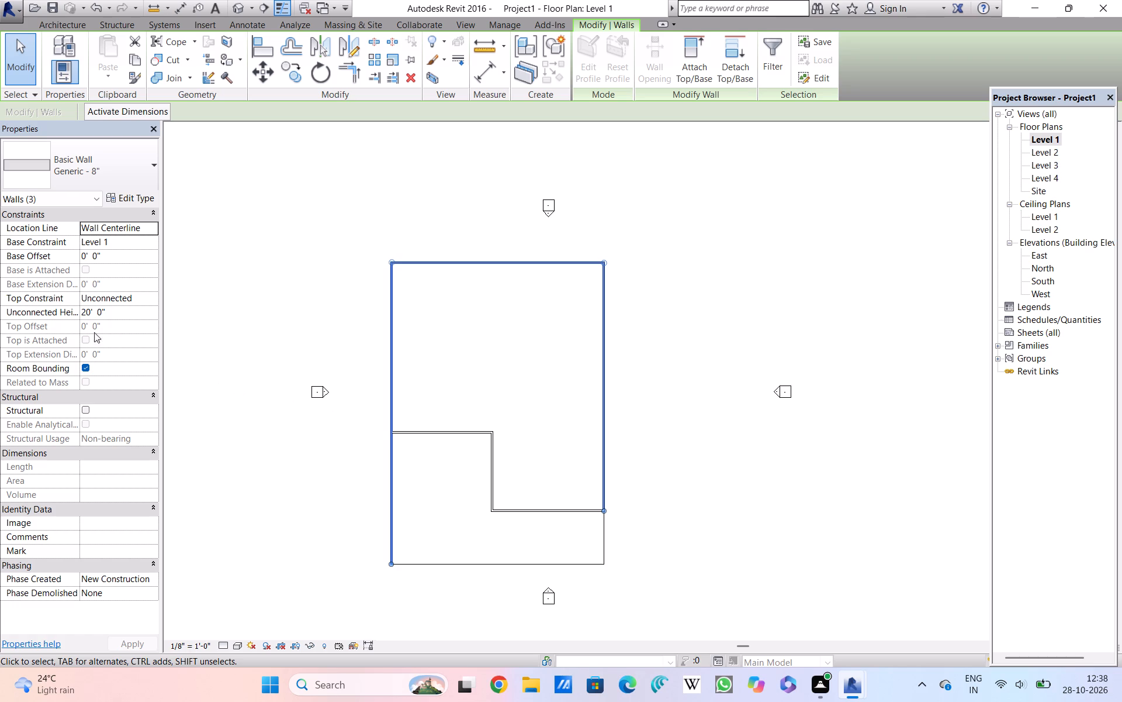
{"action": "left_click", "coordinate": [111, 309]}
{"action": "left_click_drag", "start_coordinate": [111, 309], "coordinate": [71, 313]}
{"action": "key", "text": "BackSpace"}
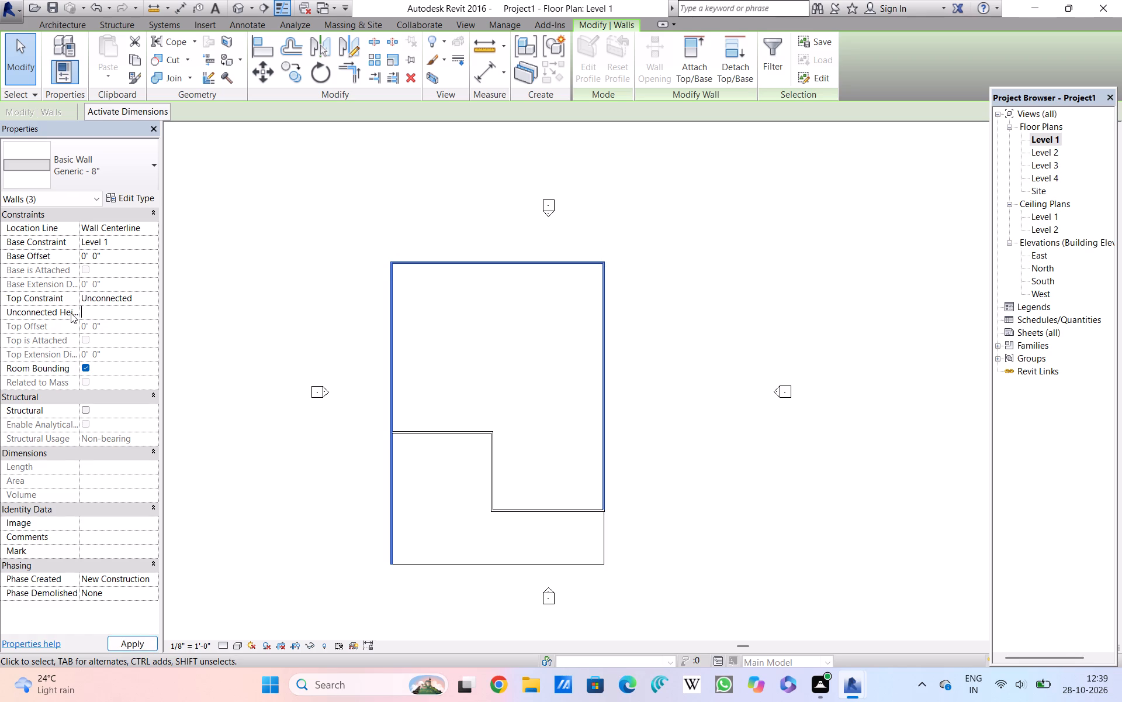
{"action": "type", "text": "30'"}
{"action": "key", "text": "Return"}
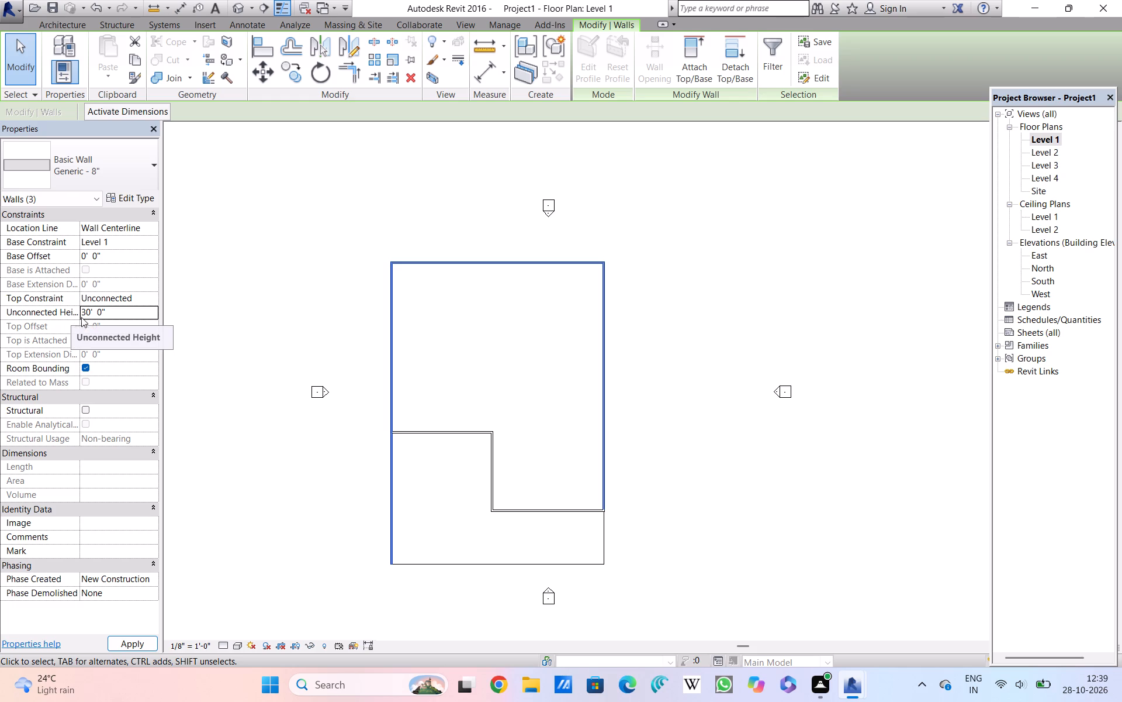
{"action": "left_click", "coordinate": [185, 349]}
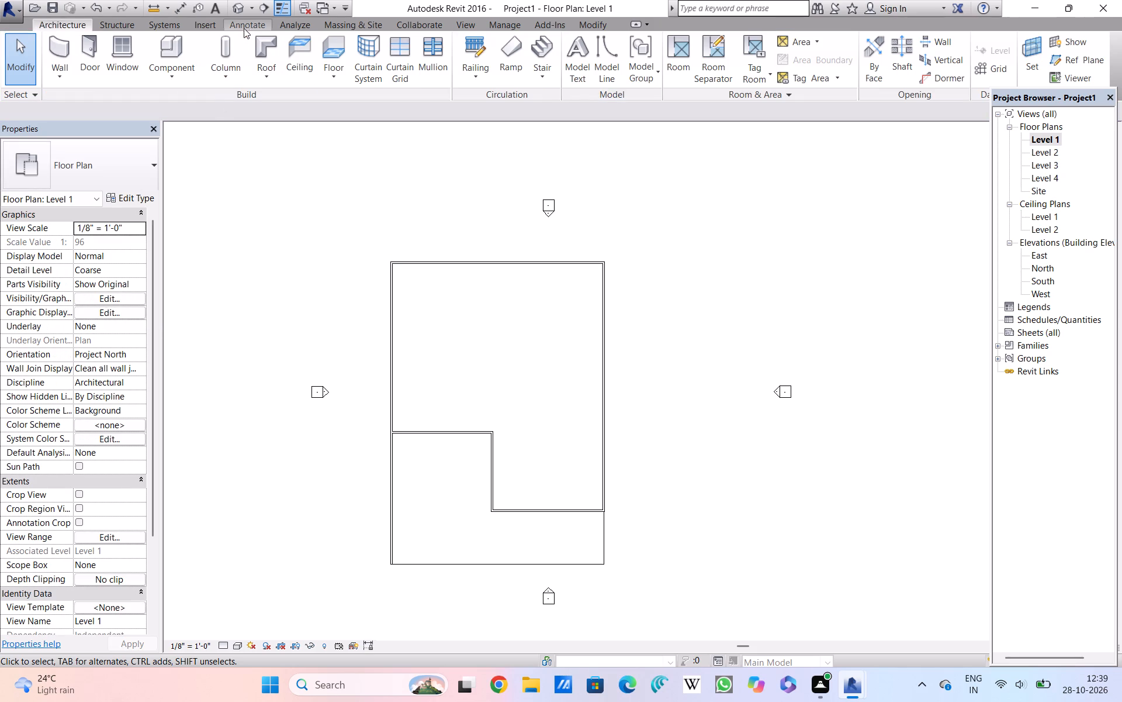
Open the default 3D view and examine the building's walls and floor slabs from several angles.
{"action": "left_click", "coordinate": [239, 6]}
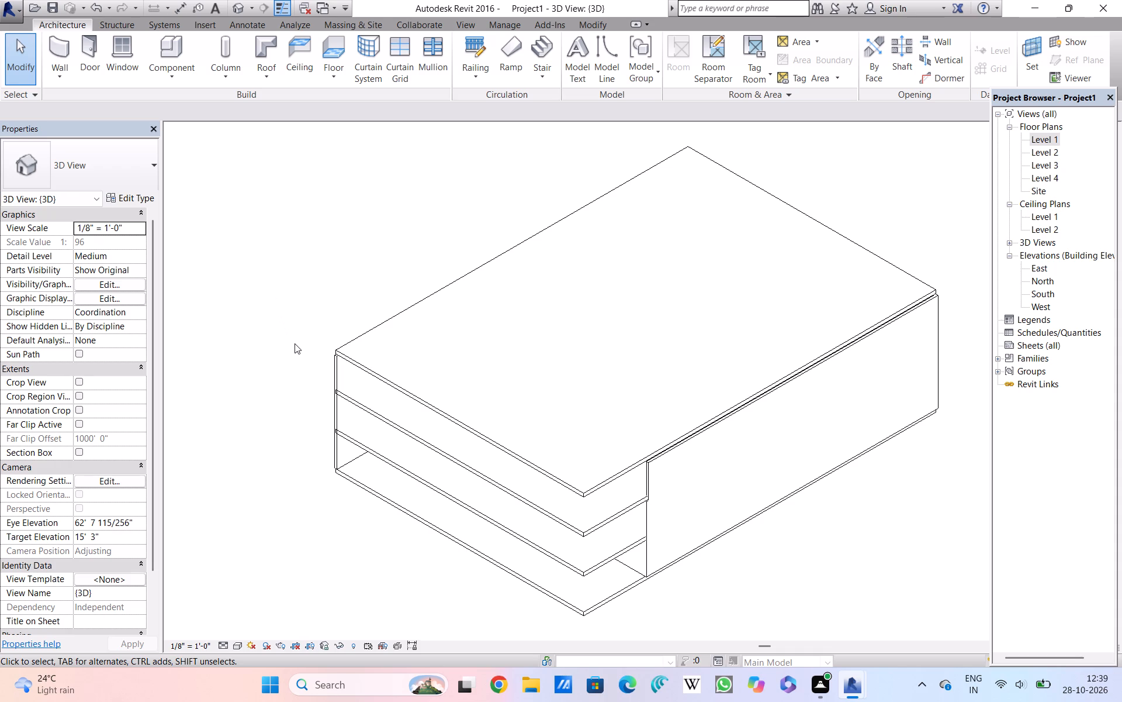
{"action": "middle_click_drag", "start_coordinate": [303, 355], "coordinate": [435, 371], "text": "shift"}
{"action": "scroll", "coordinate": [303, 360], "scroll_direction": "down", "scroll_amount": 1, "text": "shift"}
{"action": "middle_click", "coordinate": [491, 341], "text": "shift"}
{"action": "middle_click", "coordinate": [496, 336], "text": "shift"}
{"action": "middle_click_drag", "start_coordinate": [504, 328], "coordinate": [532, 252], "text": "shift"}
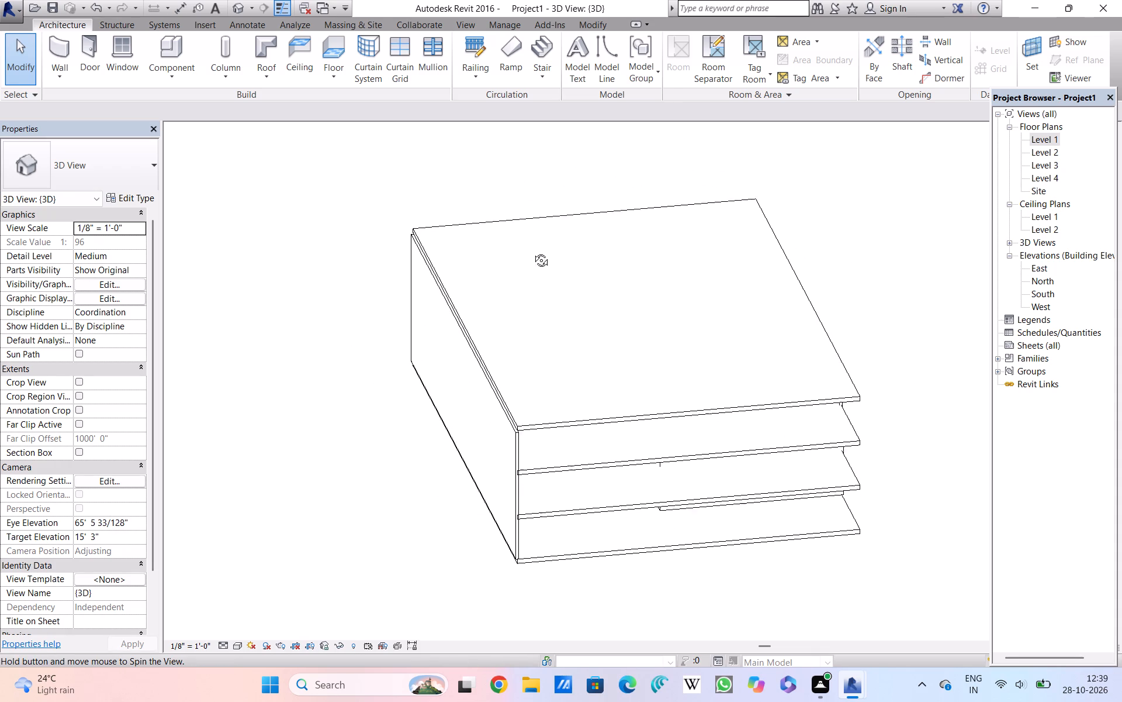
{"action": "middle_click_drag", "start_coordinate": [532, 252], "coordinate": [532, 247], "text": "shift"}
{"action": "middle_click_drag", "start_coordinate": [530, 260], "coordinate": [529, 285], "text": "shift"}
{"action": "middle_click_drag", "start_coordinate": [437, 271], "coordinate": [387, 218], "text": "shift"}
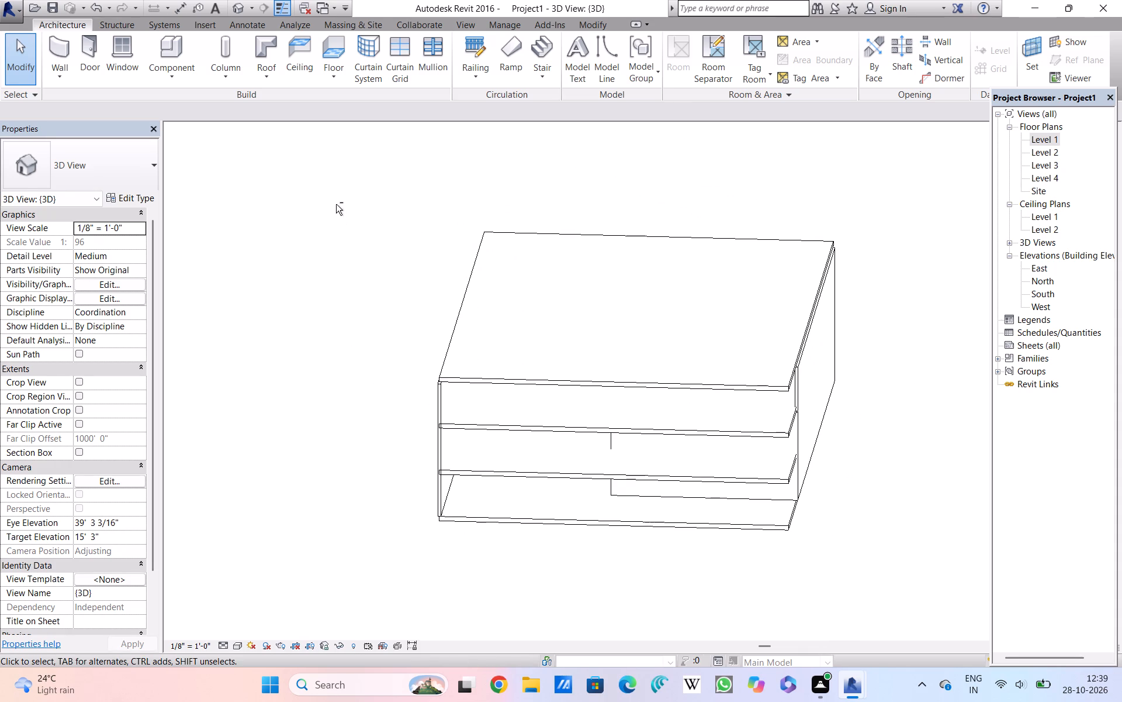
{"action": "middle_click_drag", "start_coordinate": [387, 354], "coordinate": [287, 285], "text": "shift"}
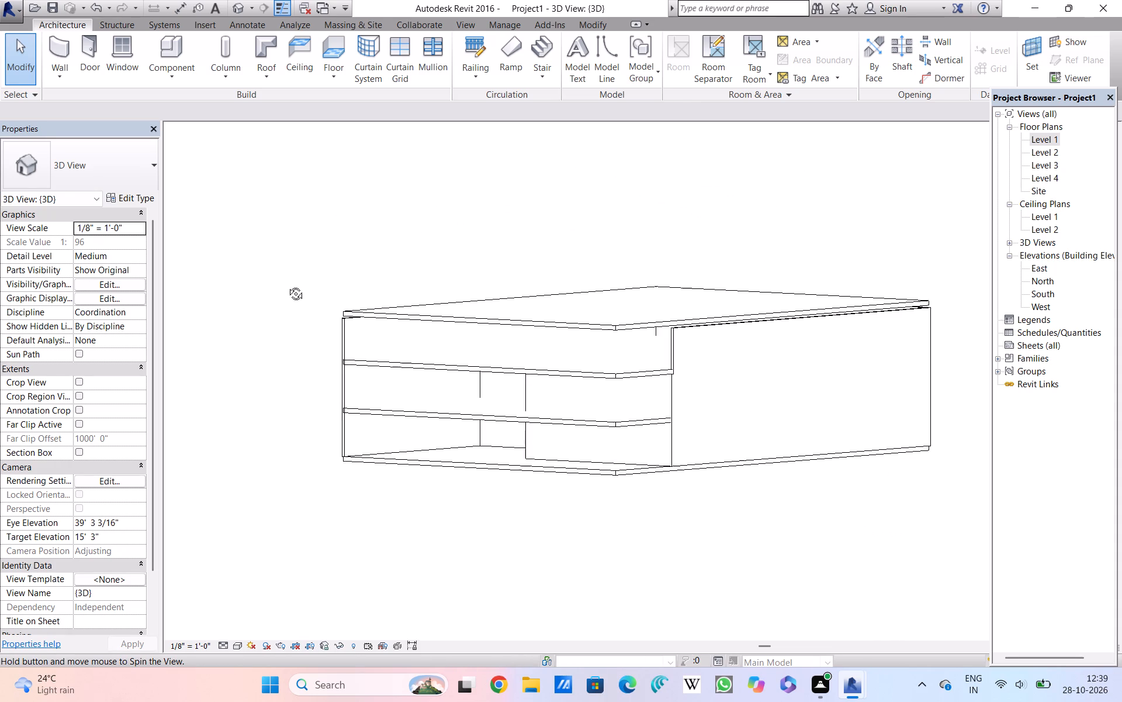
{"action": "middle_click_drag", "start_coordinate": [287, 285], "coordinate": [422, 307], "text": "shift"}
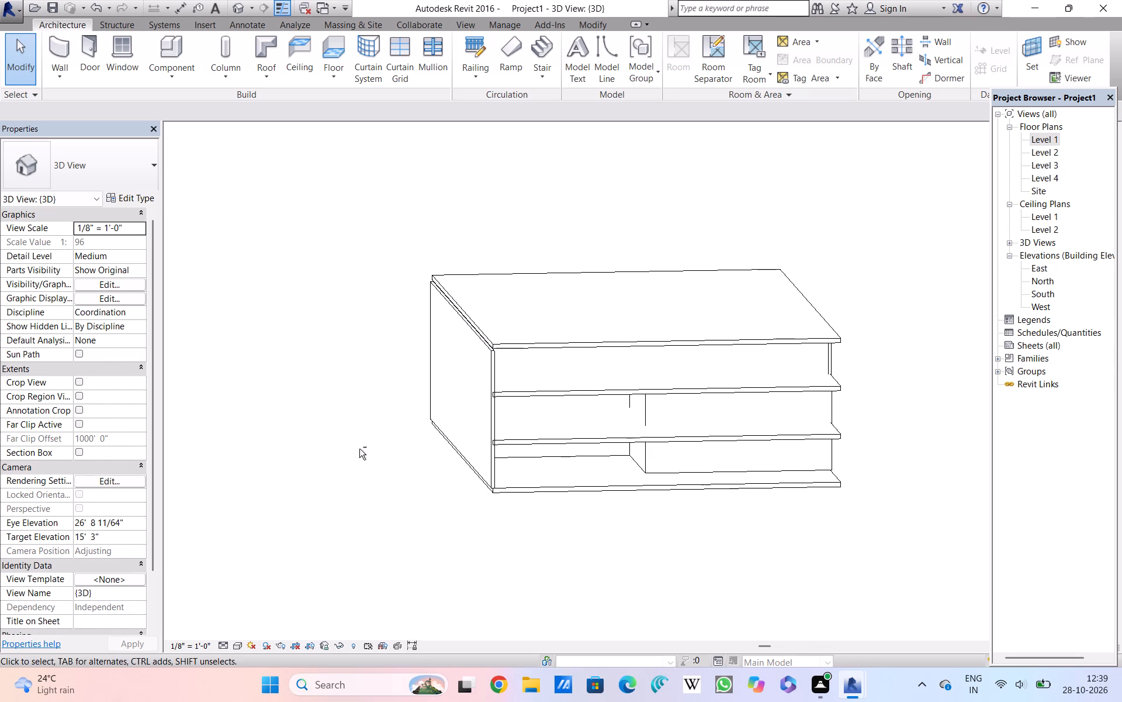
{"action": "middle_click_drag", "start_coordinate": [364, 475], "coordinate": [337, 494], "text": "shift"}
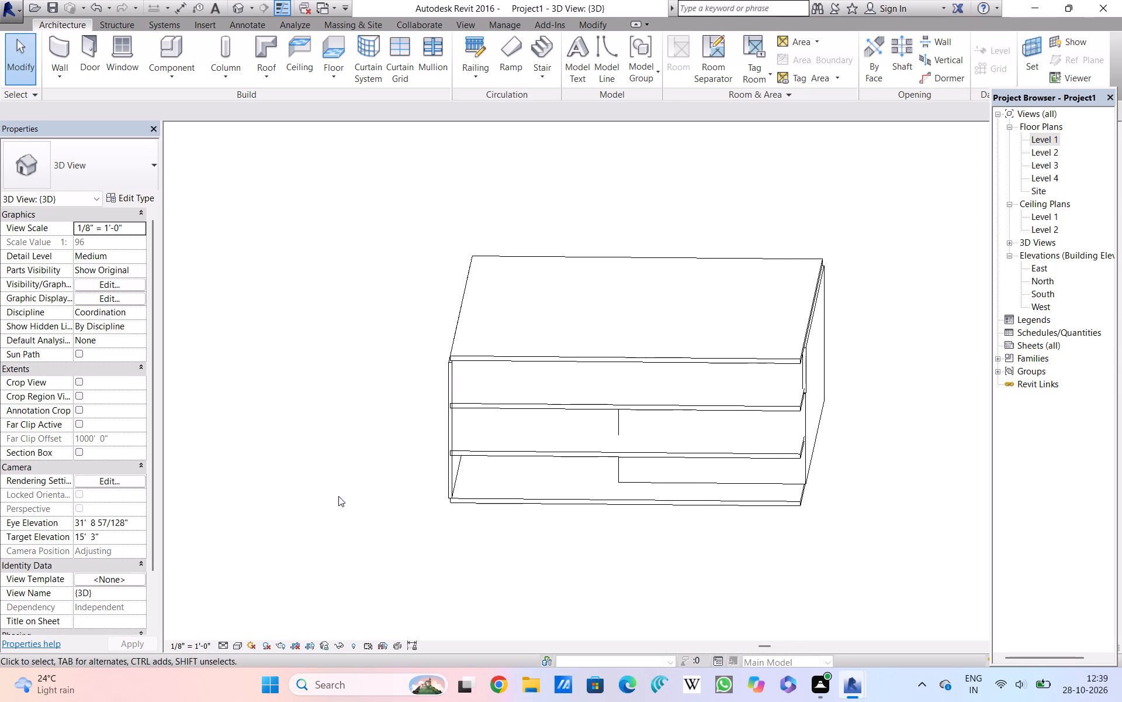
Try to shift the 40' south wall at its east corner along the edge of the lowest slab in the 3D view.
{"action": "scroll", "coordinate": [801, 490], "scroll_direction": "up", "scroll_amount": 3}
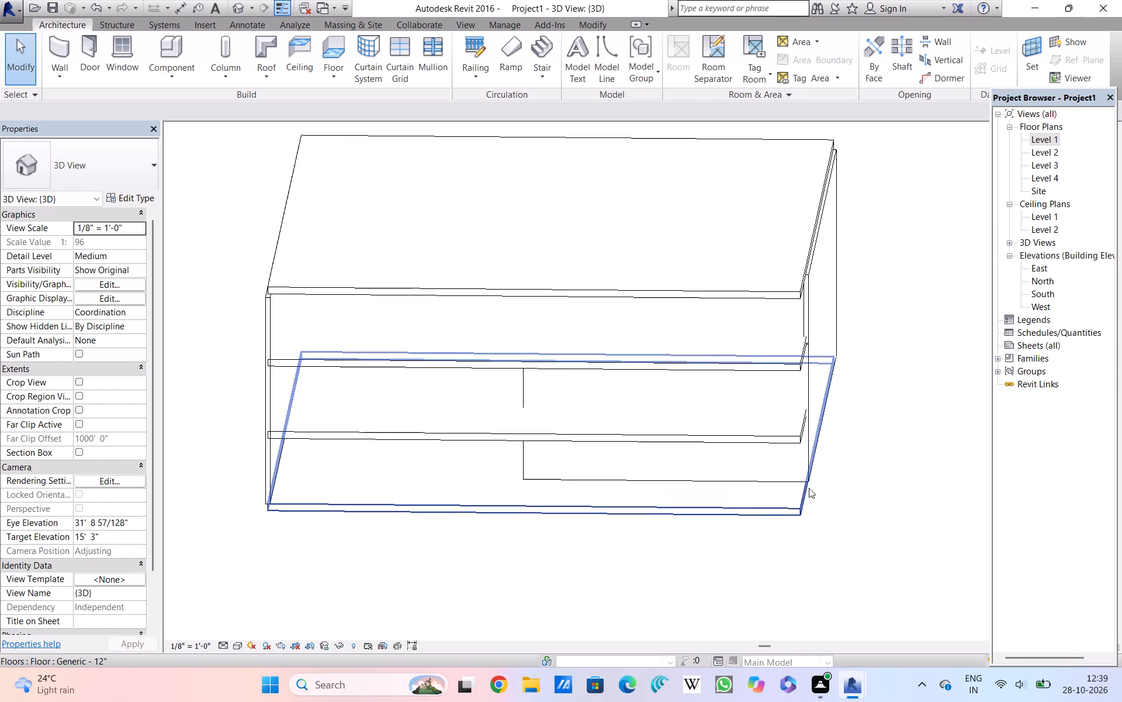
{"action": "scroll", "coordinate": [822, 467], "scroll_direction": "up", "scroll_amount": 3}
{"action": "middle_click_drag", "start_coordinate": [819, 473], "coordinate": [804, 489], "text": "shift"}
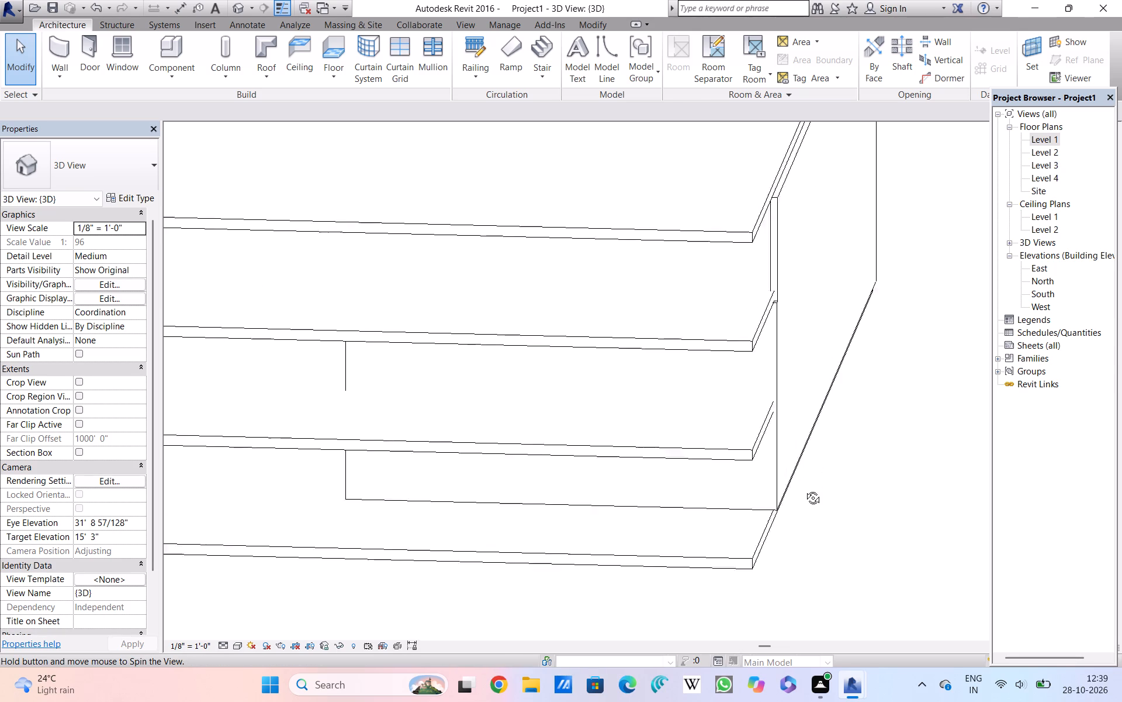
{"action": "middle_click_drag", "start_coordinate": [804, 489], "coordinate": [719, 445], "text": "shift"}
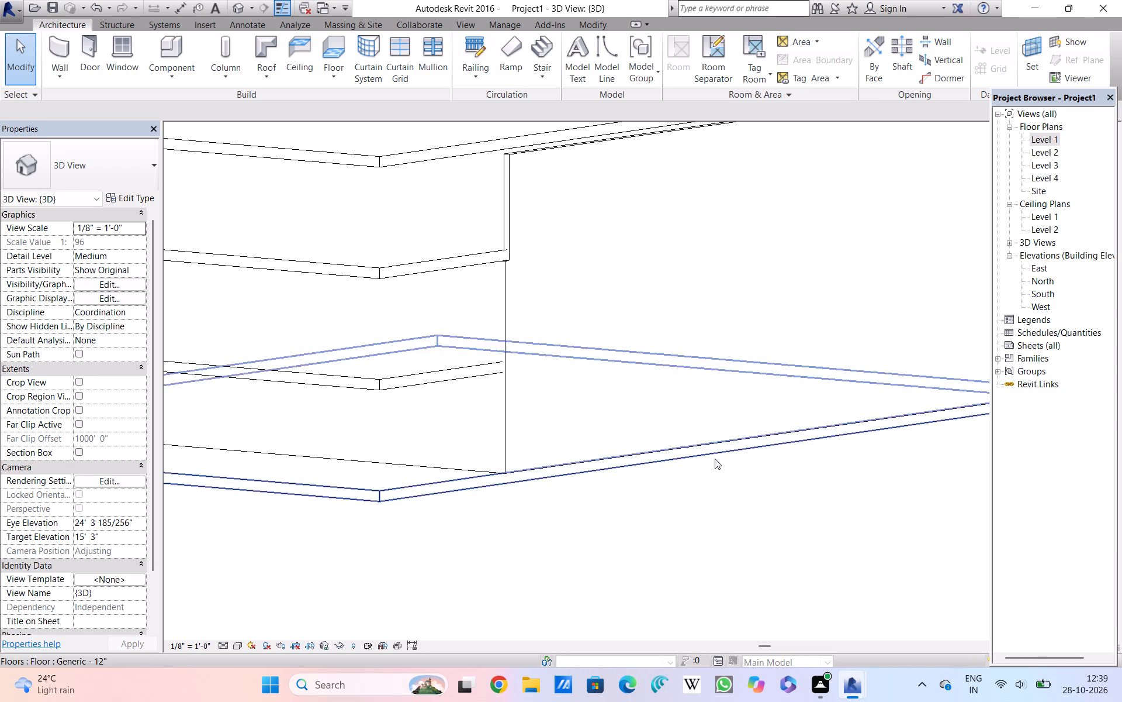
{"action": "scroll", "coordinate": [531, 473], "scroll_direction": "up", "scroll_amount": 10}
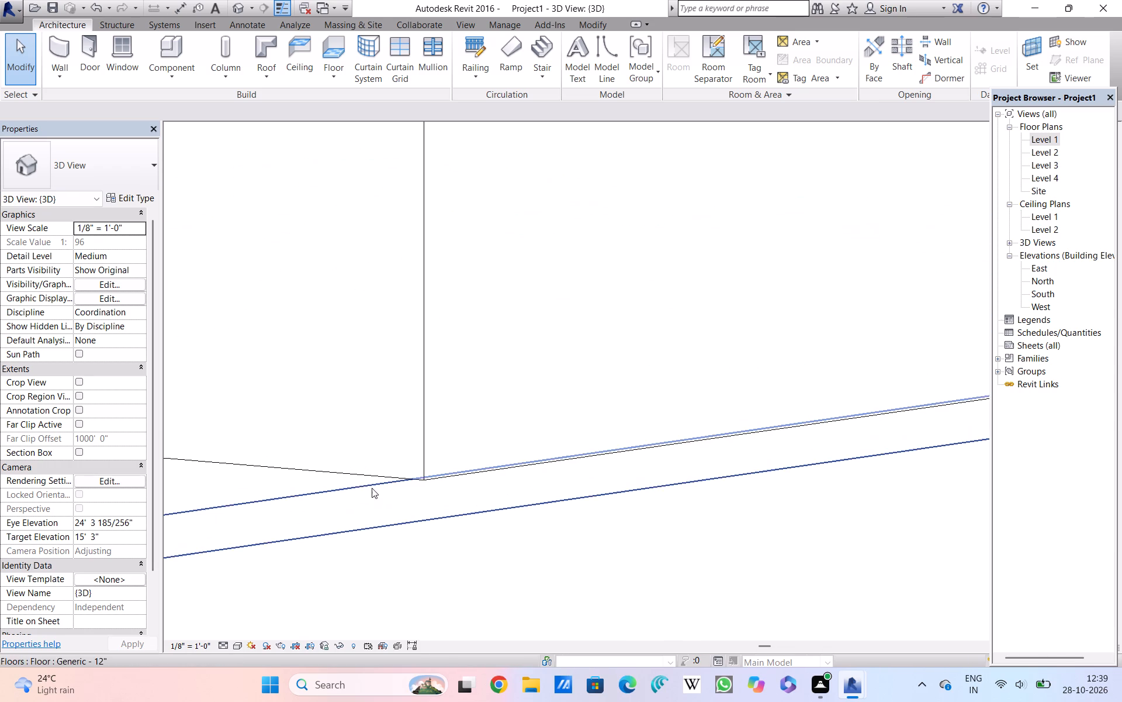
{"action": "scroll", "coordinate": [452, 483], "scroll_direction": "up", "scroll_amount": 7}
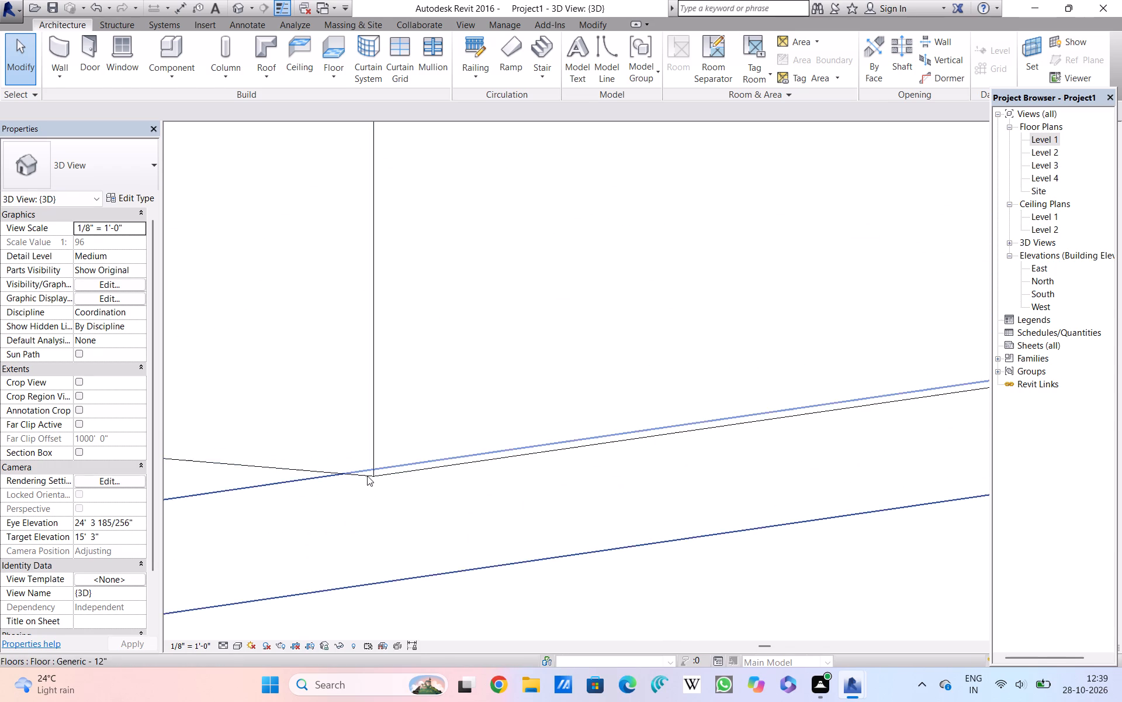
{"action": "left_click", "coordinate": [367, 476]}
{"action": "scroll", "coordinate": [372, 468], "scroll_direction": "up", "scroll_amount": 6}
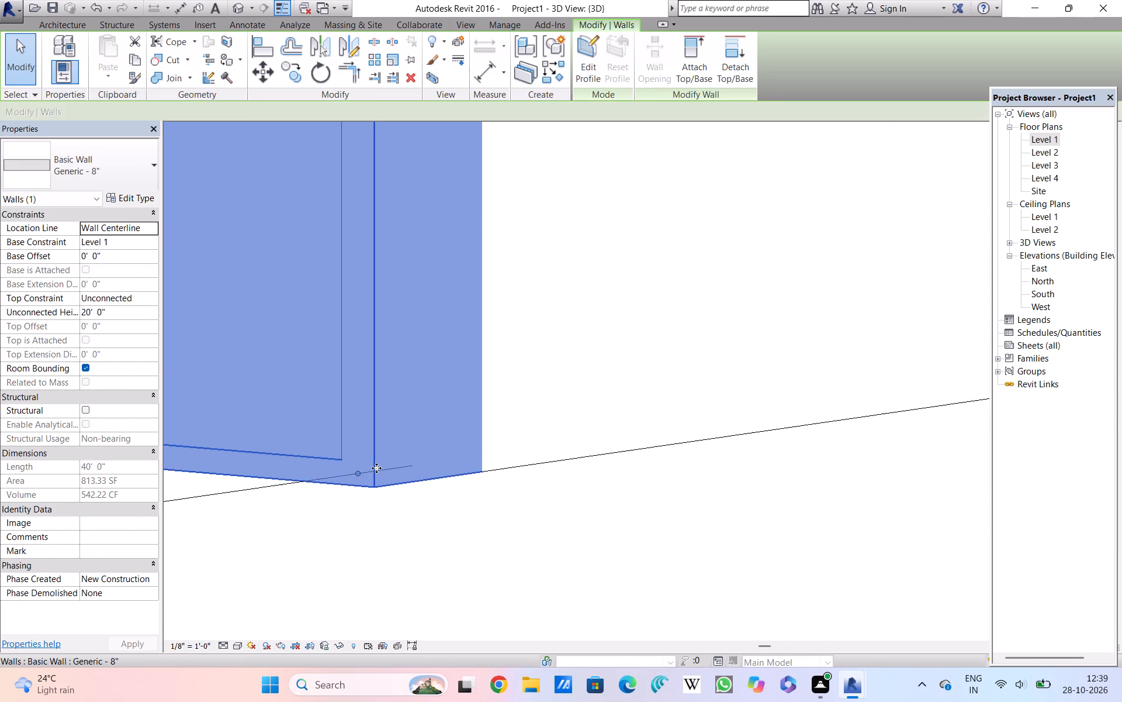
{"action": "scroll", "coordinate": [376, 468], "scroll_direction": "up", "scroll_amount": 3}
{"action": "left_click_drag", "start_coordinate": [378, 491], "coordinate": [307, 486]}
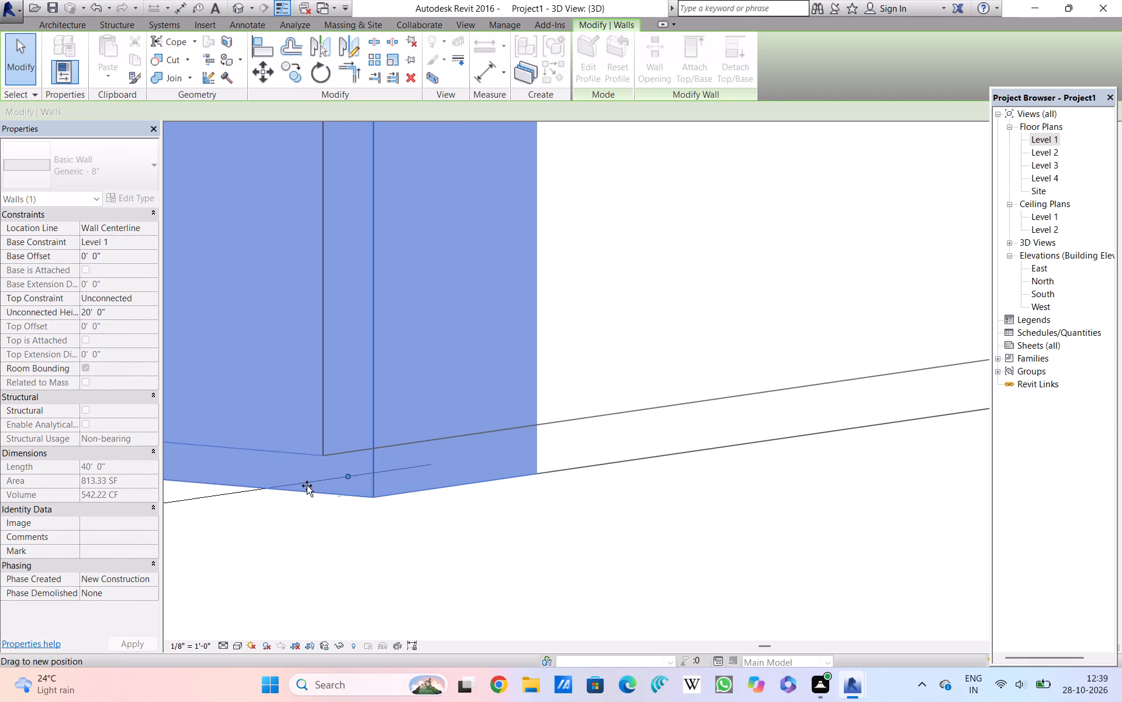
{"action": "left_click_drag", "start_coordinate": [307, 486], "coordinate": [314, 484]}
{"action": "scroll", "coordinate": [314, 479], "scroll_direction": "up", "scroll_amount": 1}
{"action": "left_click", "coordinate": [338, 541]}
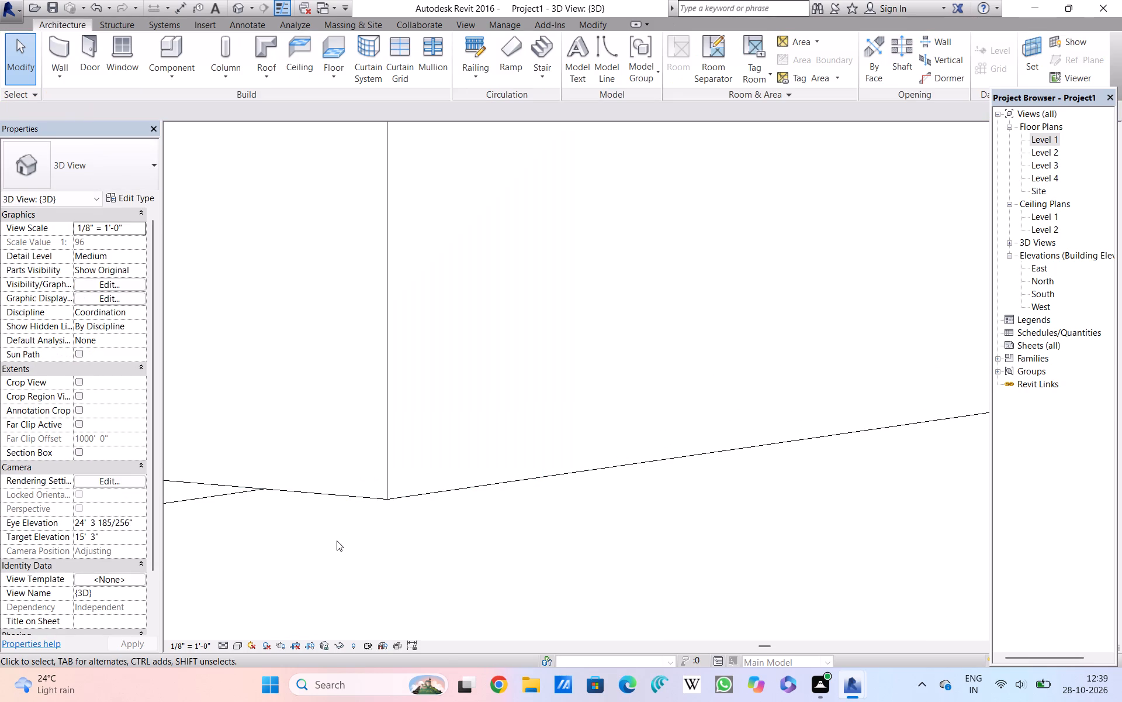
Examine the stepped south walls and the floor slab edges around the building's corner from several angles.
{"action": "scroll", "coordinate": [337, 541], "scroll_direction": "down", "scroll_amount": 18}
{"action": "middle_click_drag", "start_coordinate": [353, 560], "coordinate": [356, 562]}
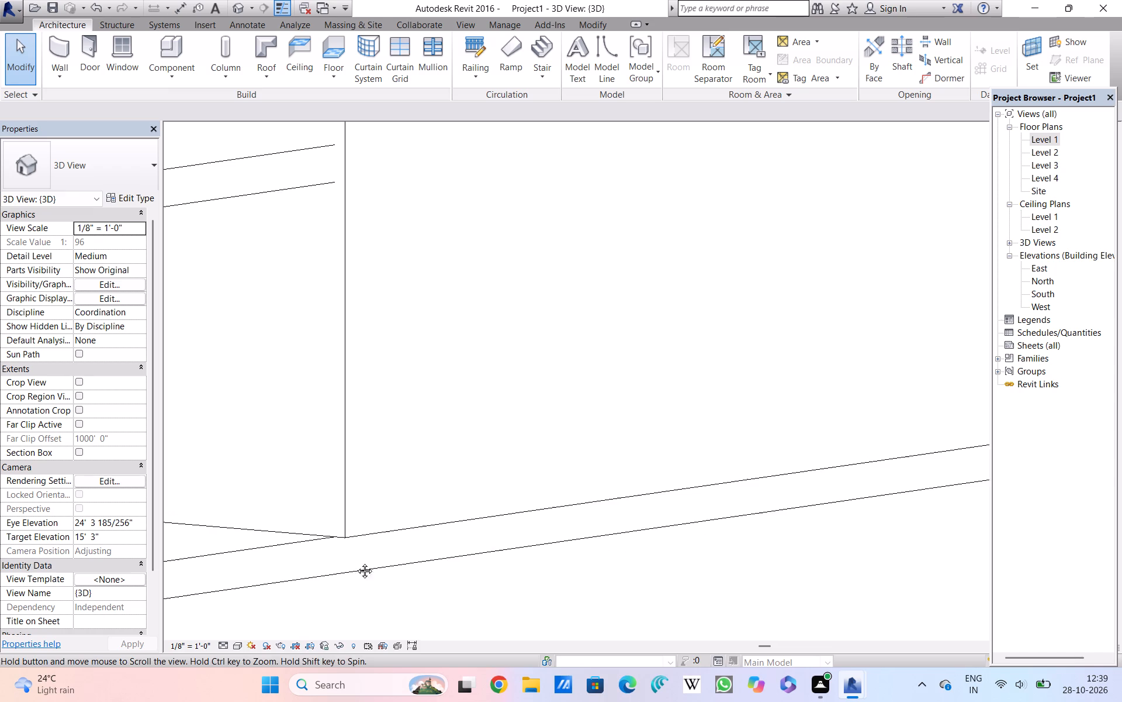
{"action": "middle_click_drag", "start_coordinate": [356, 562], "coordinate": [497, 544]}
{"action": "scroll", "coordinate": [498, 535], "scroll_direction": "down", "scroll_amount": 5}
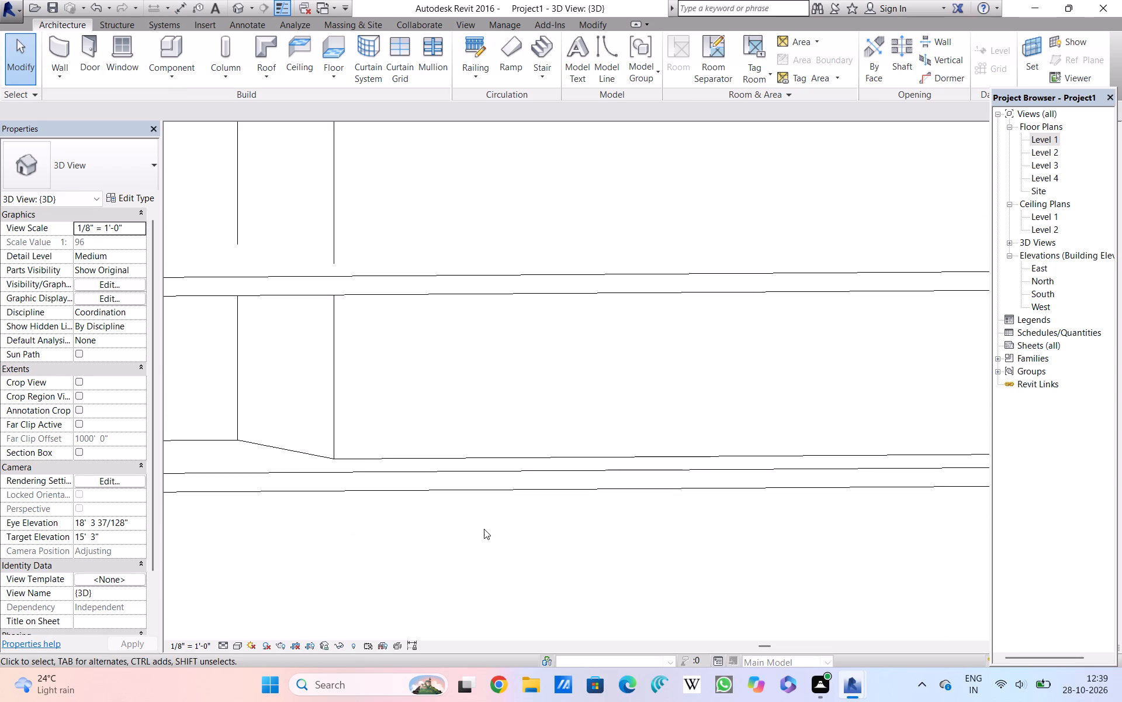
{"action": "scroll", "coordinate": [484, 529], "scroll_direction": "down", "scroll_amount": 3}
{"action": "middle_click_drag", "start_coordinate": [491, 528], "coordinate": [402, 559]}
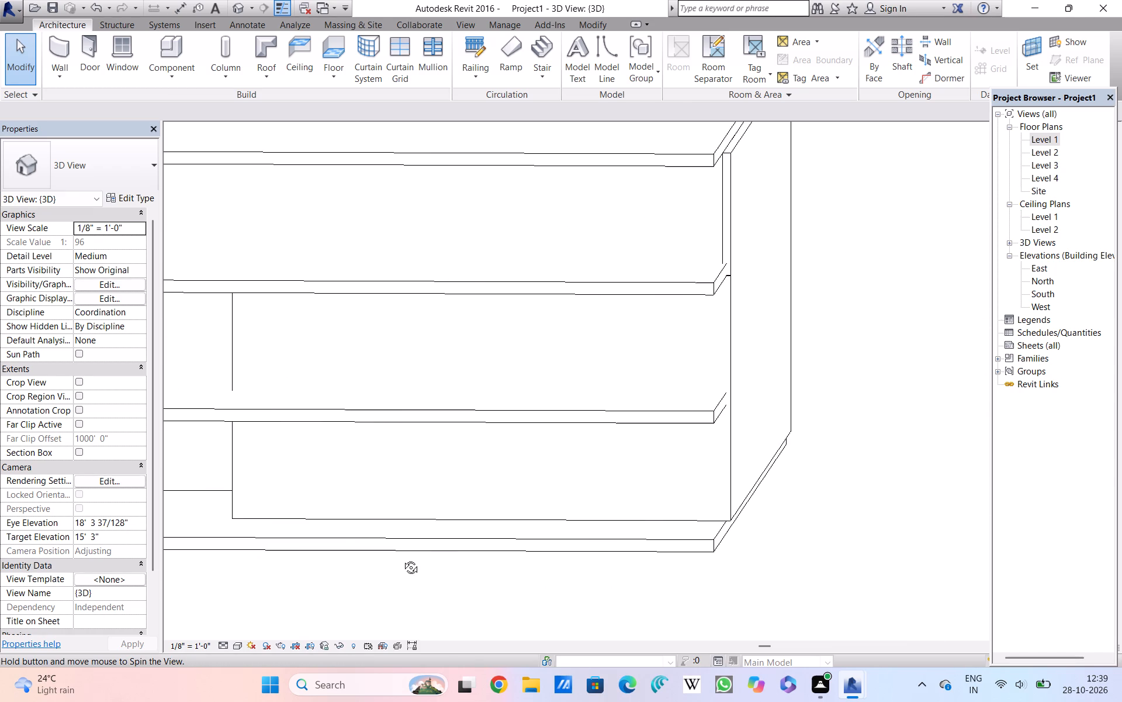
{"action": "middle_click_drag", "start_coordinate": [402, 559], "coordinate": [405, 553]}
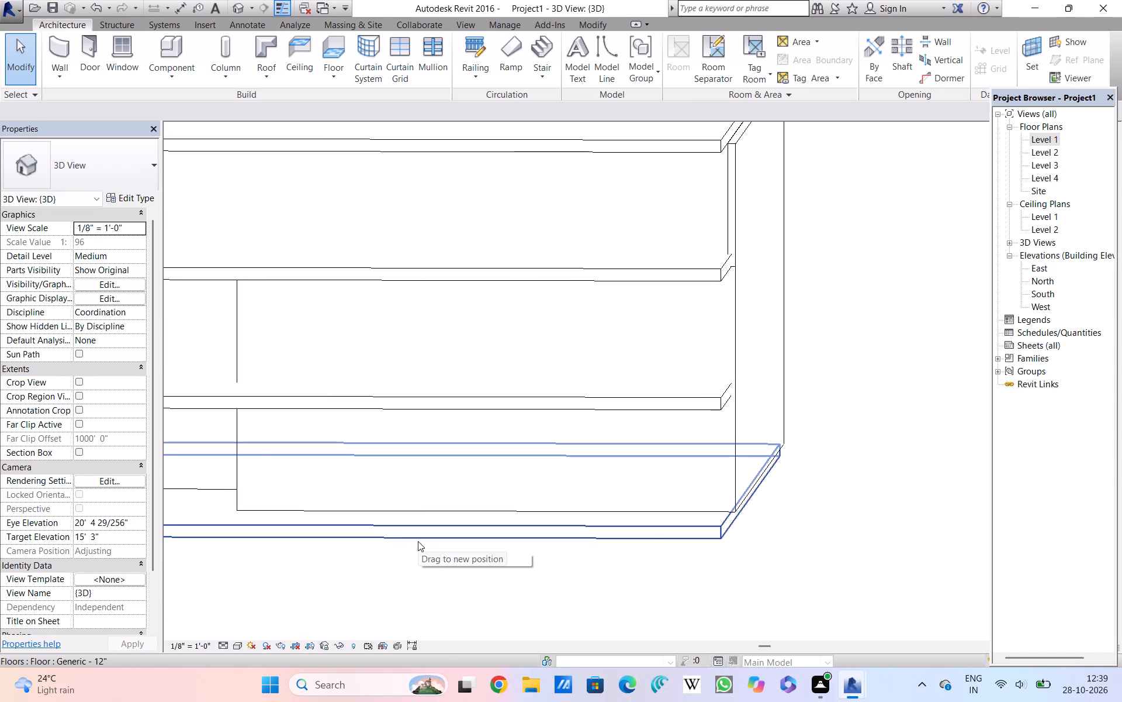
{"action": "scroll", "coordinate": [421, 536], "scroll_direction": "down", "scroll_amount": 1}
{"action": "middle_click_drag", "start_coordinate": [421, 536], "coordinate": [537, 511]}
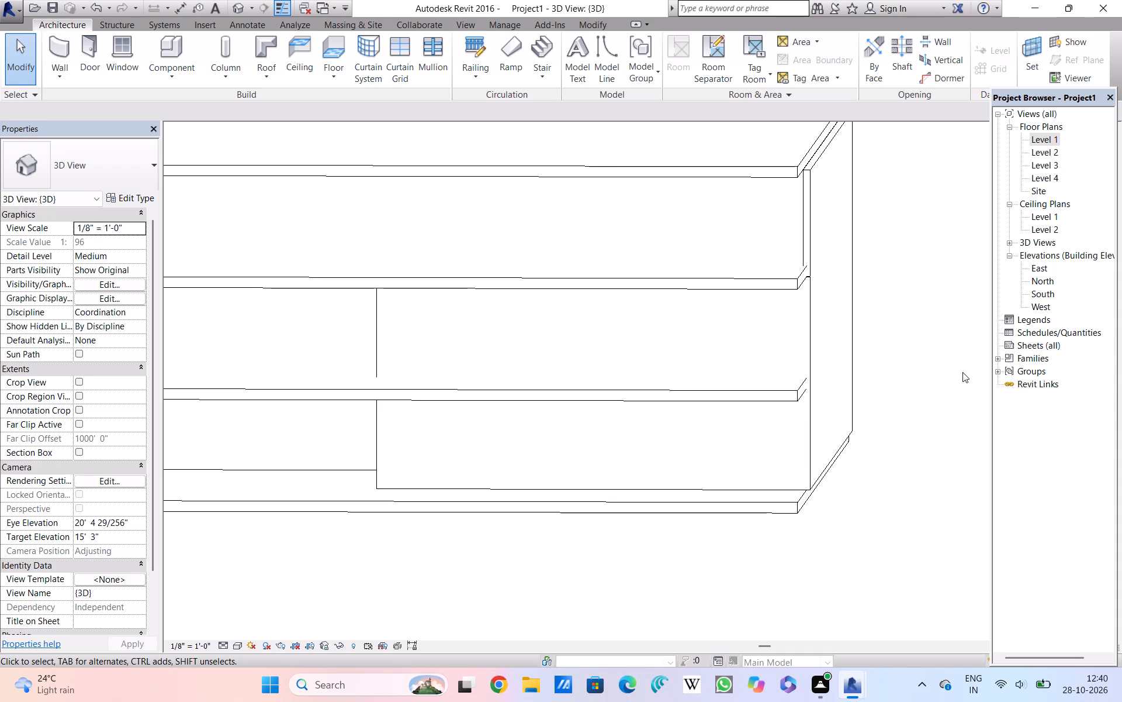
Open the Level 2 floor plan and inspect the properties of the 40' south wall and the adjoining north-south step wall.
{"action": "double_click", "coordinate": [1045, 154]}
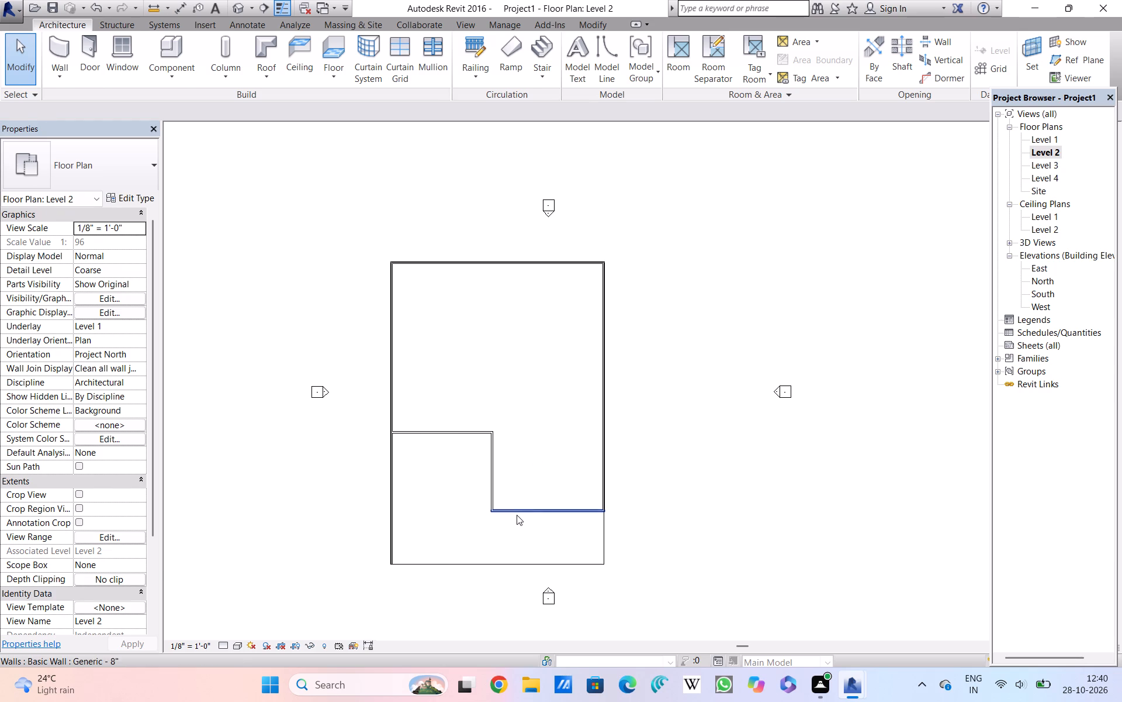
{"action": "left_click", "coordinate": [517, 515]}
{"action": "left_click", "coordinate": [518, 477]}
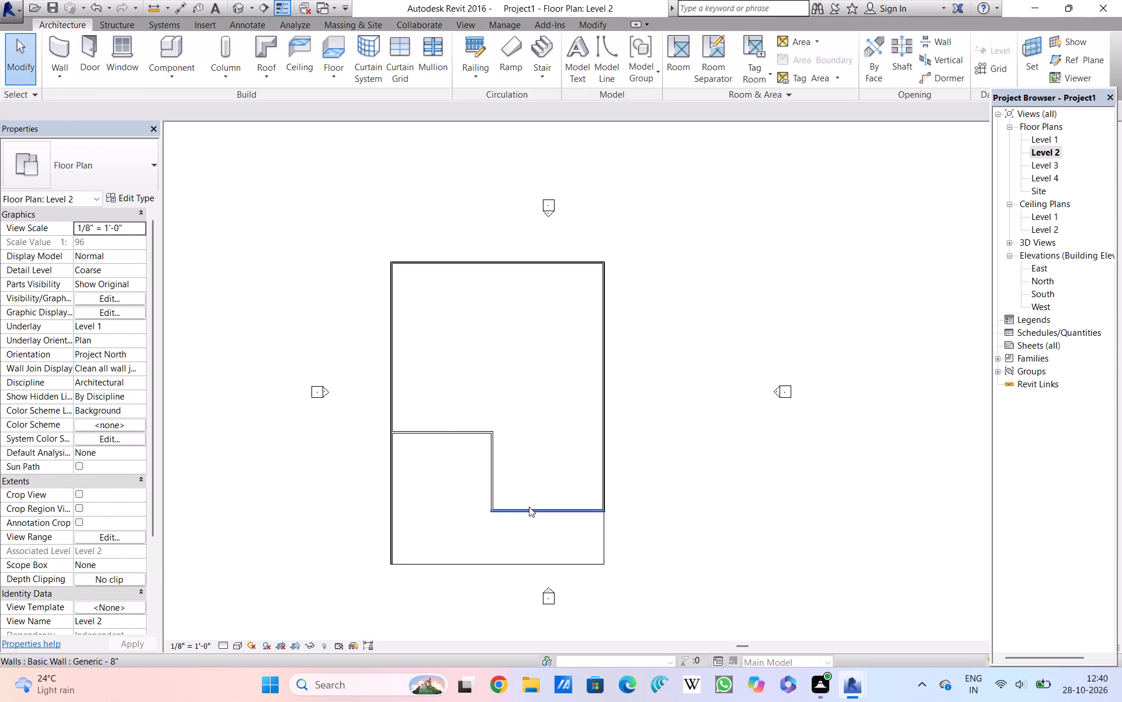
{"action": "left_click", "coordinate": [529, 507]}
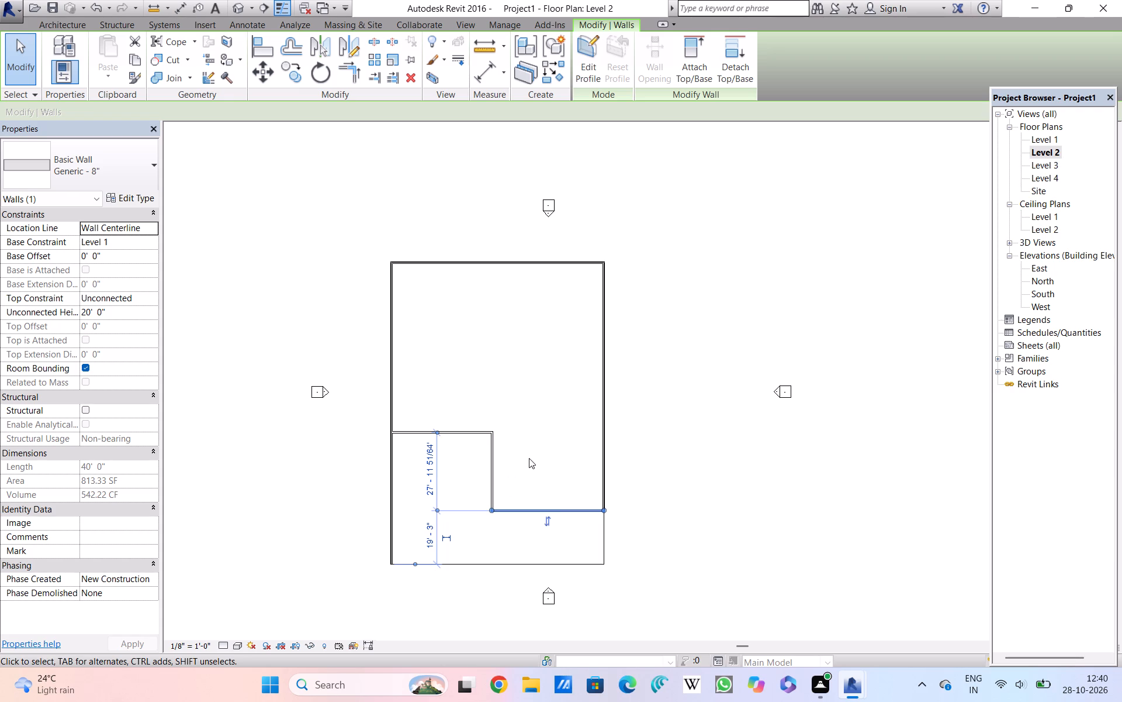
{"action": "left_click", "coordinate": [493, 474]}
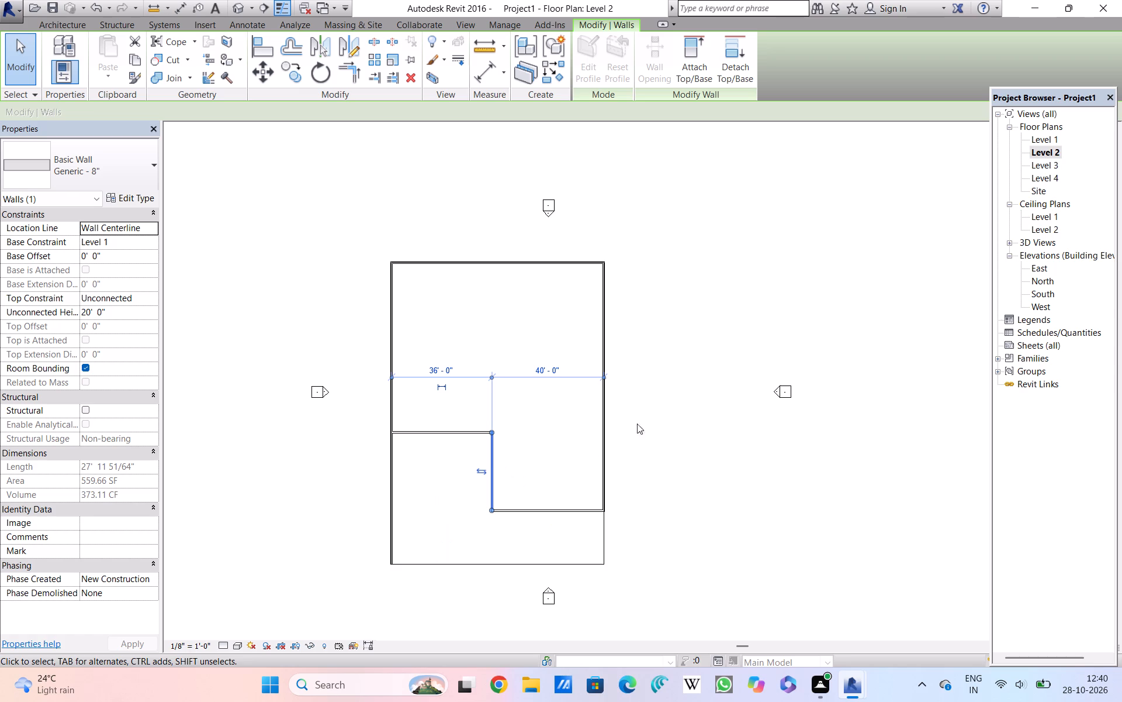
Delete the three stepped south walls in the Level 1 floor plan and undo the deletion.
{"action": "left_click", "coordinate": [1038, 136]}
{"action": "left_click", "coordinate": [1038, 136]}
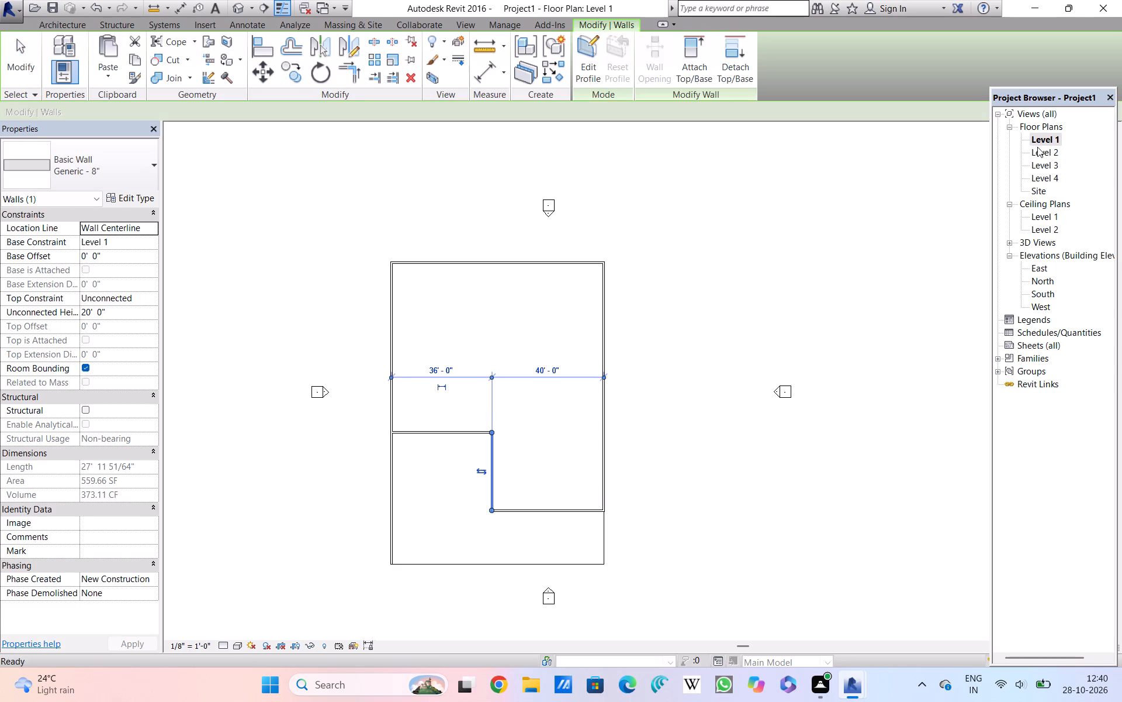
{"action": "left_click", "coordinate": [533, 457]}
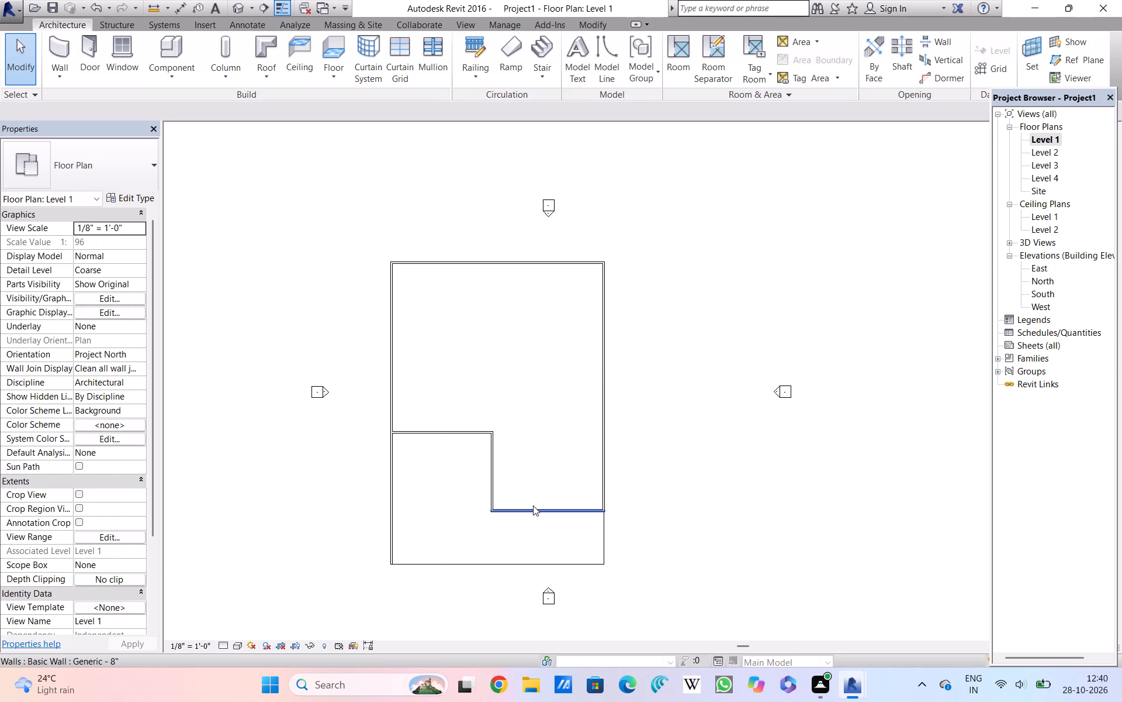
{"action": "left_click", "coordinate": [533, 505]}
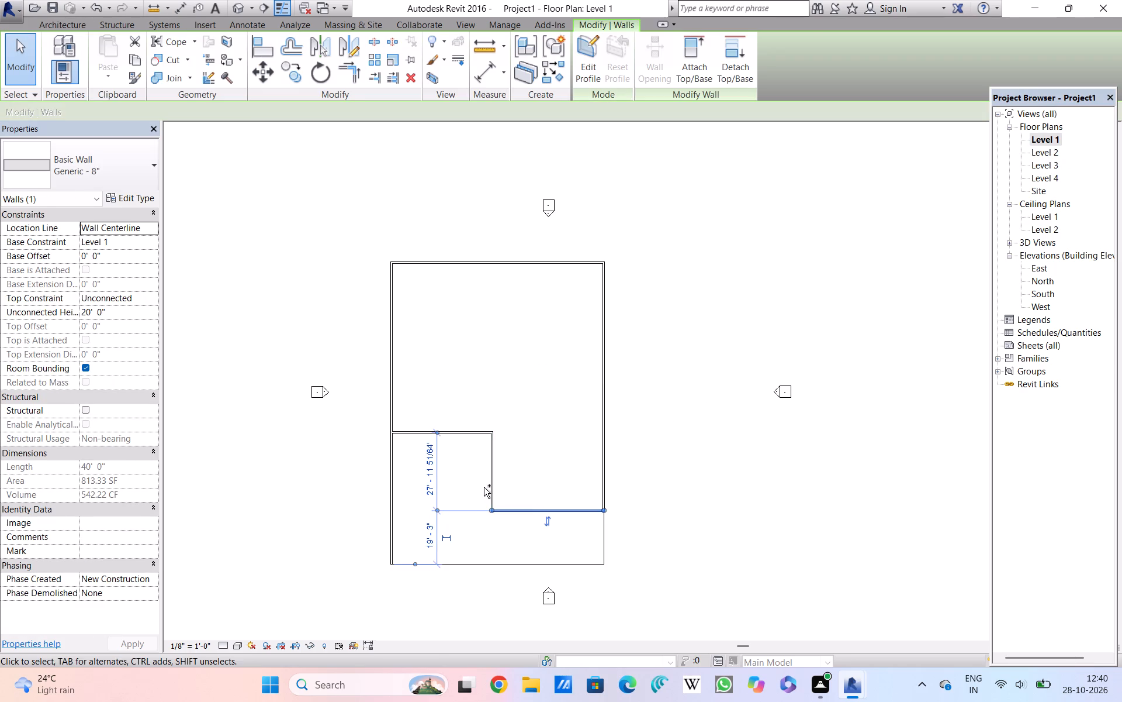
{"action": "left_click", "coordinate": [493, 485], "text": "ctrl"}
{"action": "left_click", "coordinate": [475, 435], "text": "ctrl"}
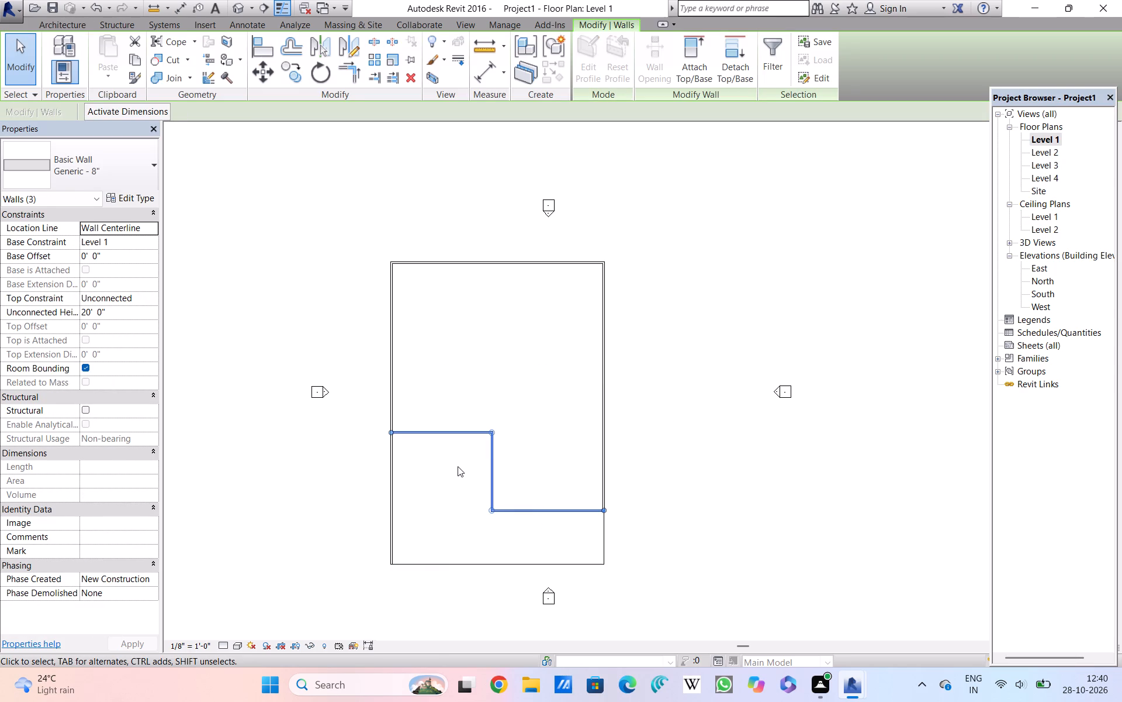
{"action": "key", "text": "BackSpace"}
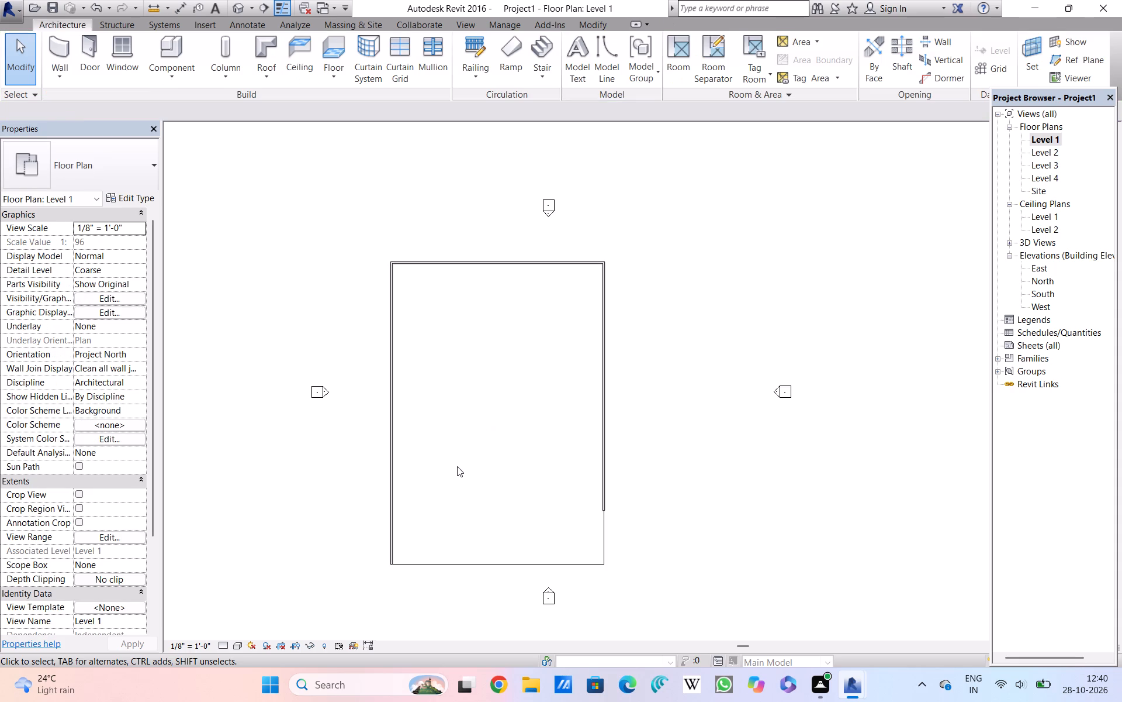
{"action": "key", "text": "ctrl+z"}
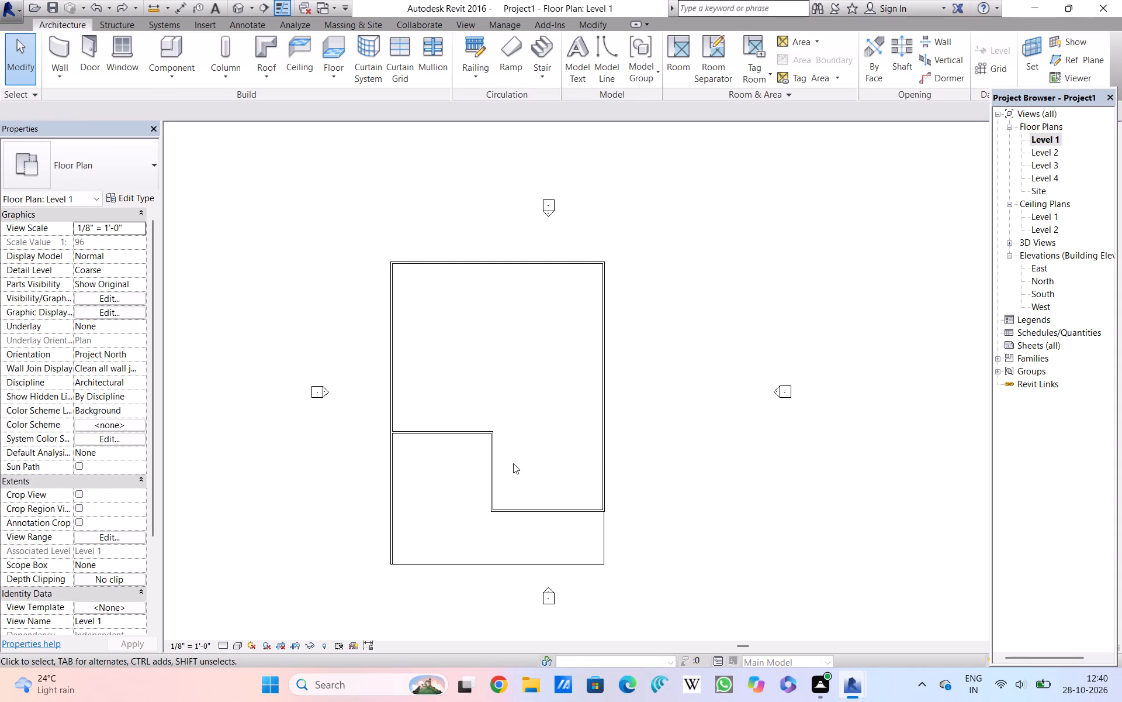
Set the unconnected height of the three stepped south walls to 10' 6" in the Level 1 floor plan.
{"action": "left_click", "coordinate": [490, 448]}
{"action": "left_click", "coordinate": [451, 431], "text": "ctrl"}
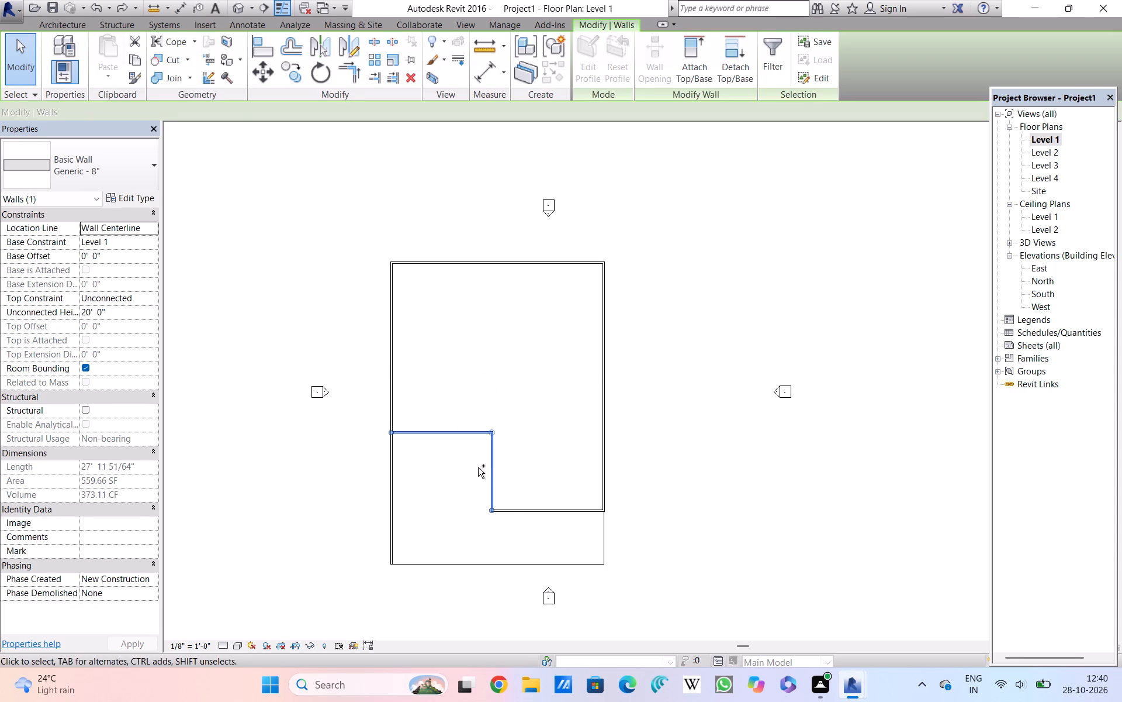
{"action": "left_click", "coordinate": [515, 507], "text": "ctrl"}
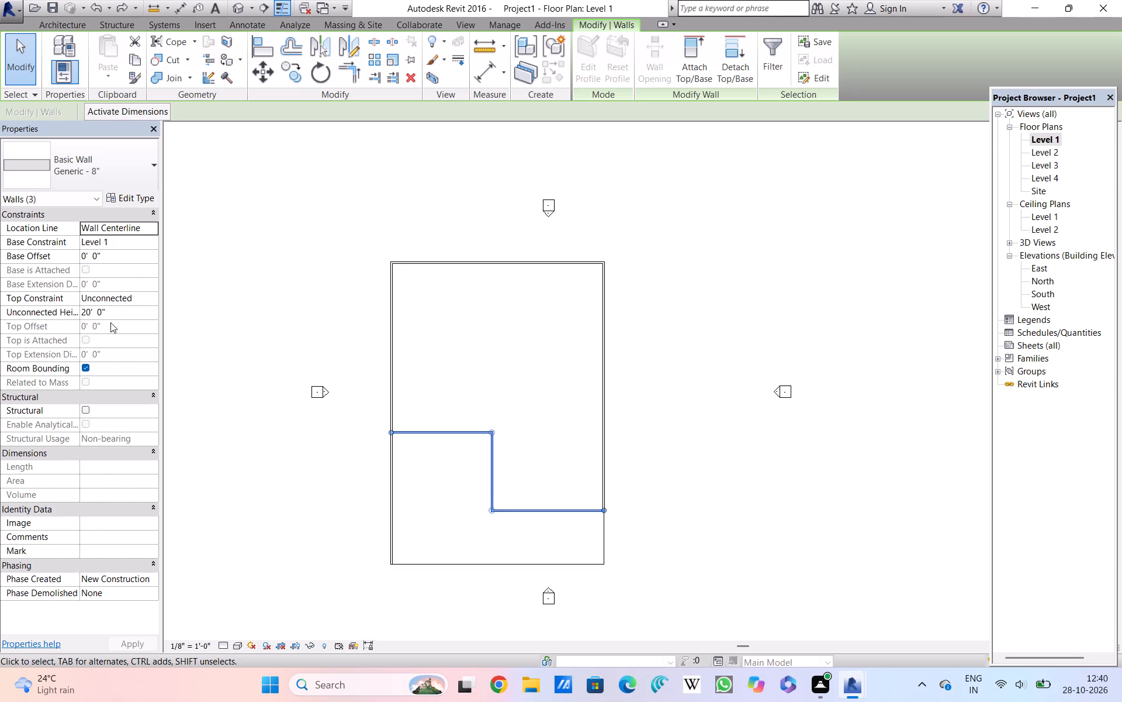
{"action": "left_click", "coordinate": [109, 313]}
{"action": "left_click_drag", "start_coordinate": [109, 312], "coordinate": [71, 316]}
{"action": "key", "text": "BackSpace"}
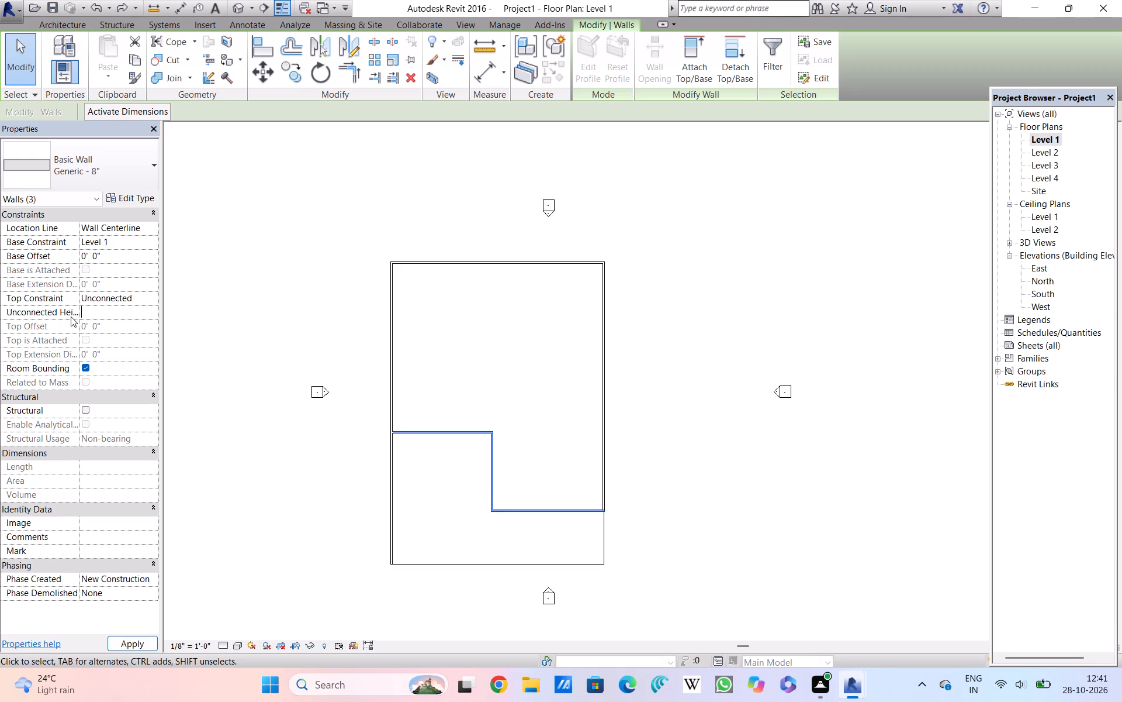
{"action": "type", "text": "10'"}
{"action": "key", "text": "Return"}
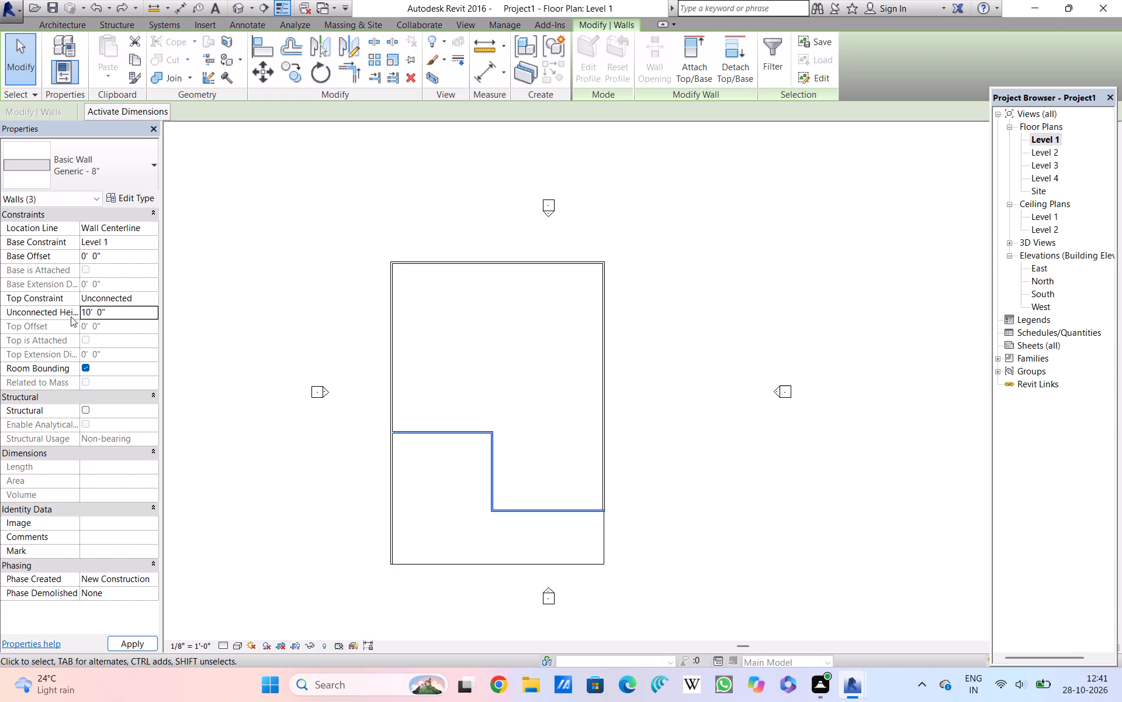
{"action": "key", "text": "BackSpace"}
{"action": "double_click", "coordinate": [121, 315]}
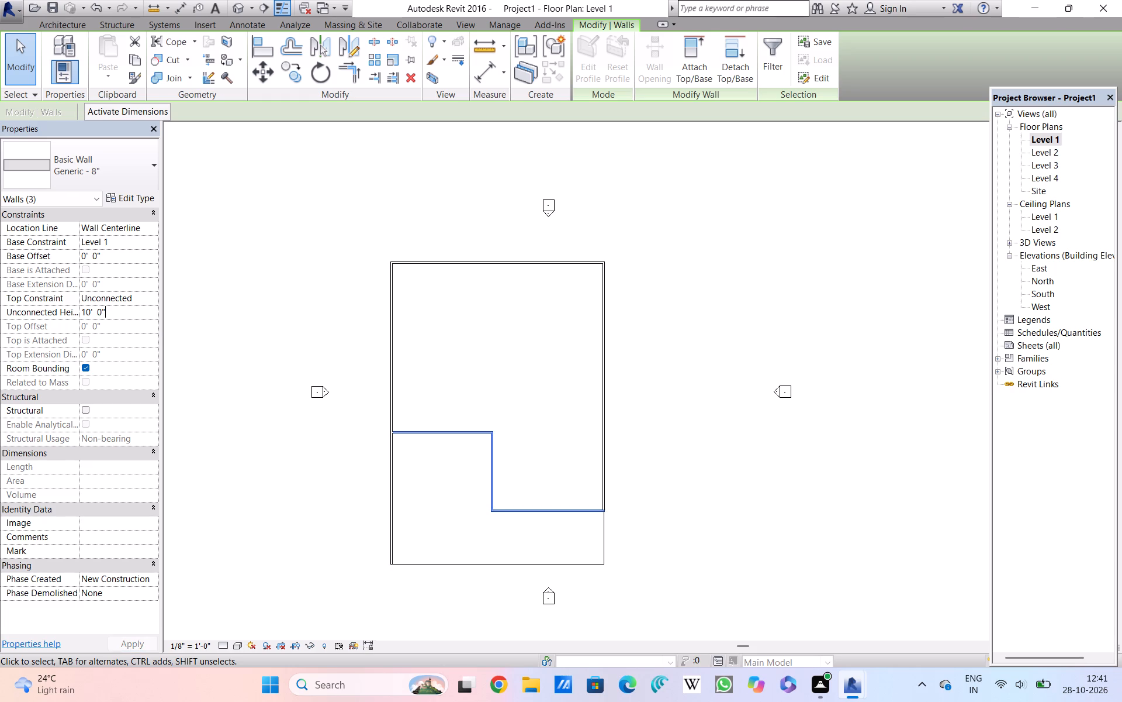
{"action": "key", "text": "BackSpace"}
{"action": "key", "text": "BackSpace"}
{"action": "key", "text": "6"}
{"action": "key", "text": "shift+quotedbl"}
{"action": "key", "text": "Return"}
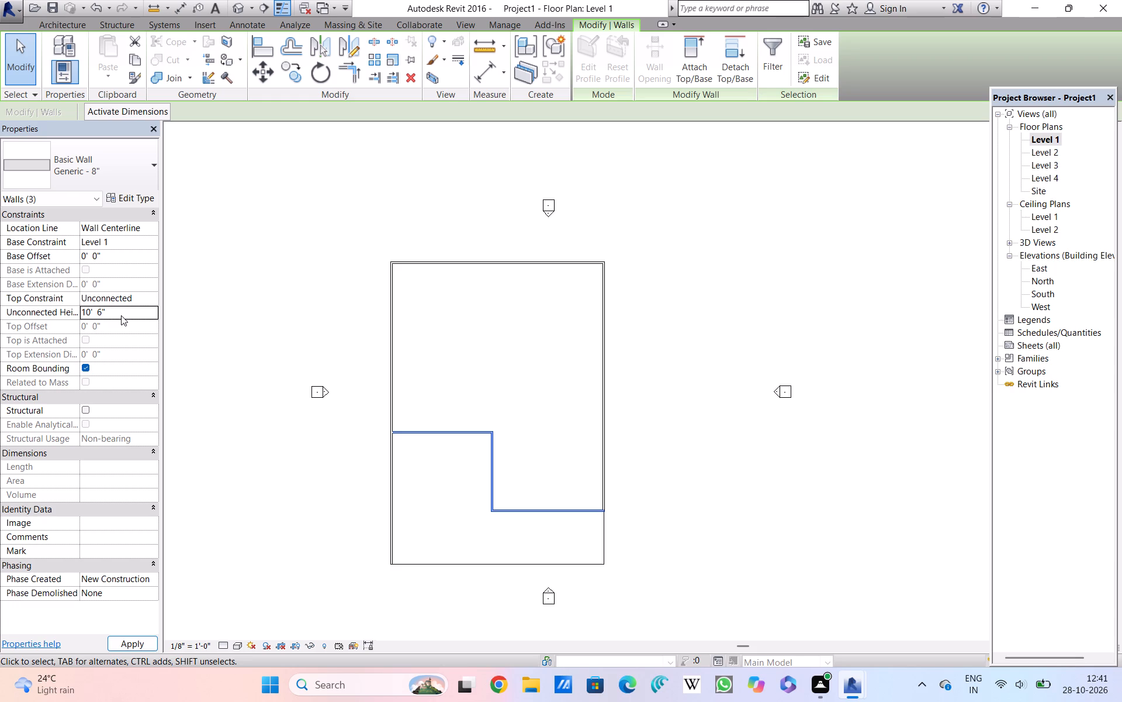
{"action": "left_click", "coordinate": [231, 338]}
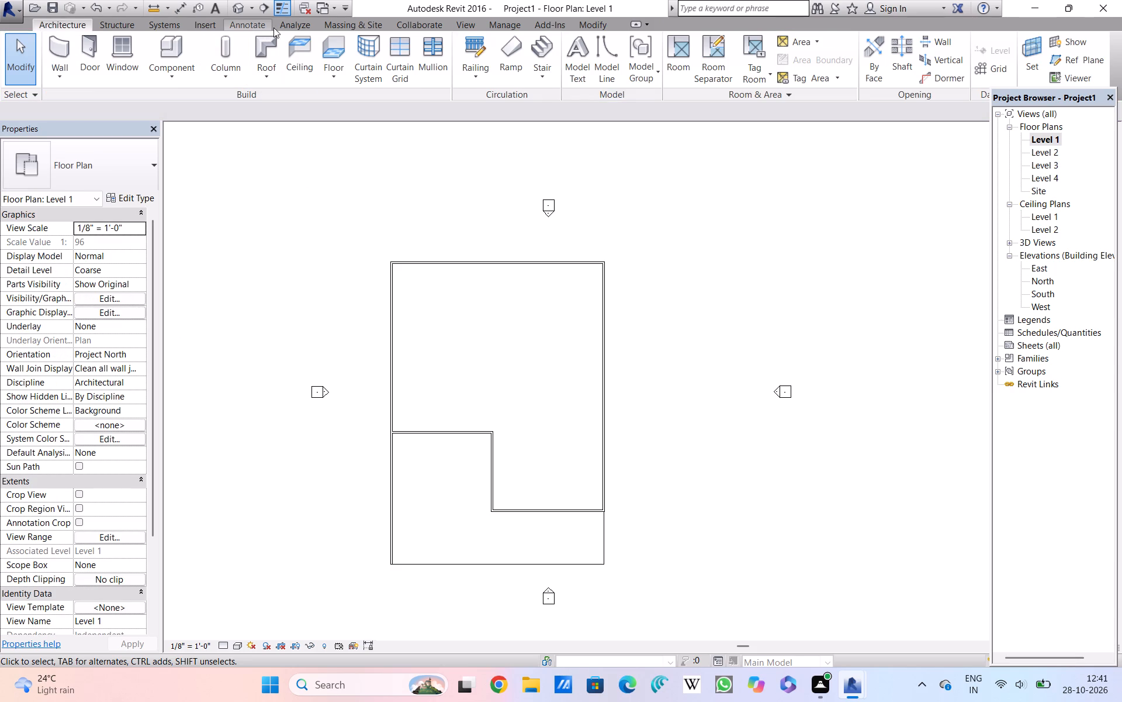
Open the default 3D view to check the height of the stepped south walls.
{"action": "left_click", "coordinate": [244, 8]}
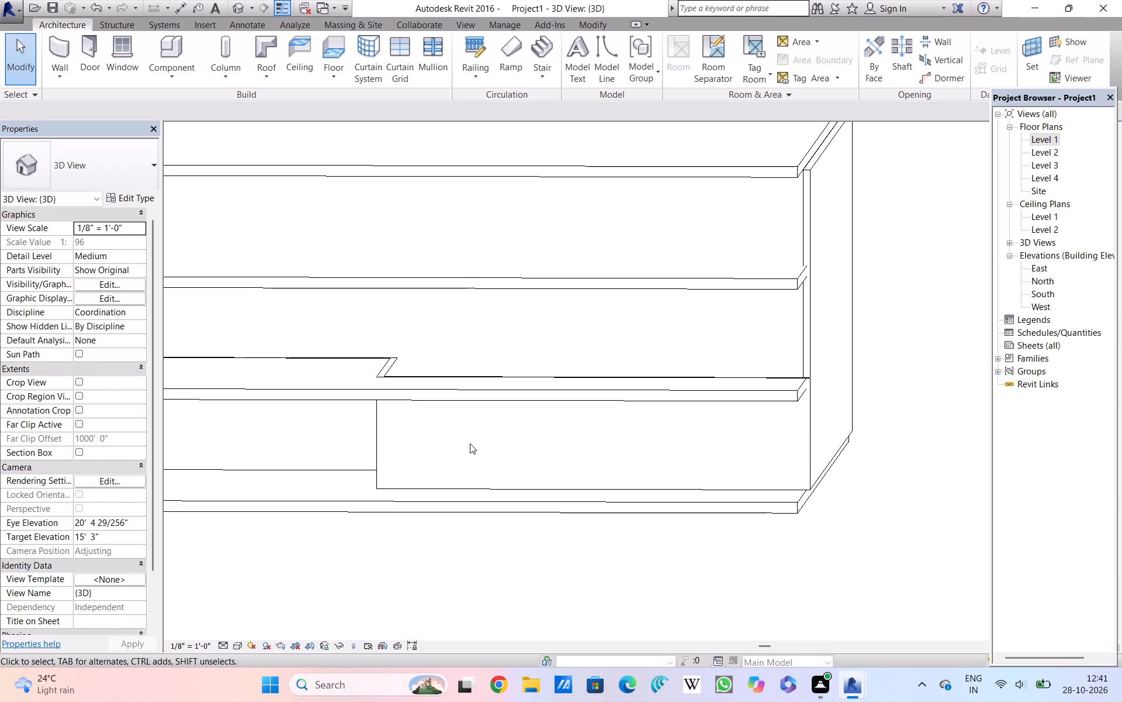
Inspect the stepped south walls and the floor slabs above them from several angles in the 3D view.
{"action": "scroll", "coordinate": [470, 443], "scroll_direction": "down", "scroll_amount": 1}
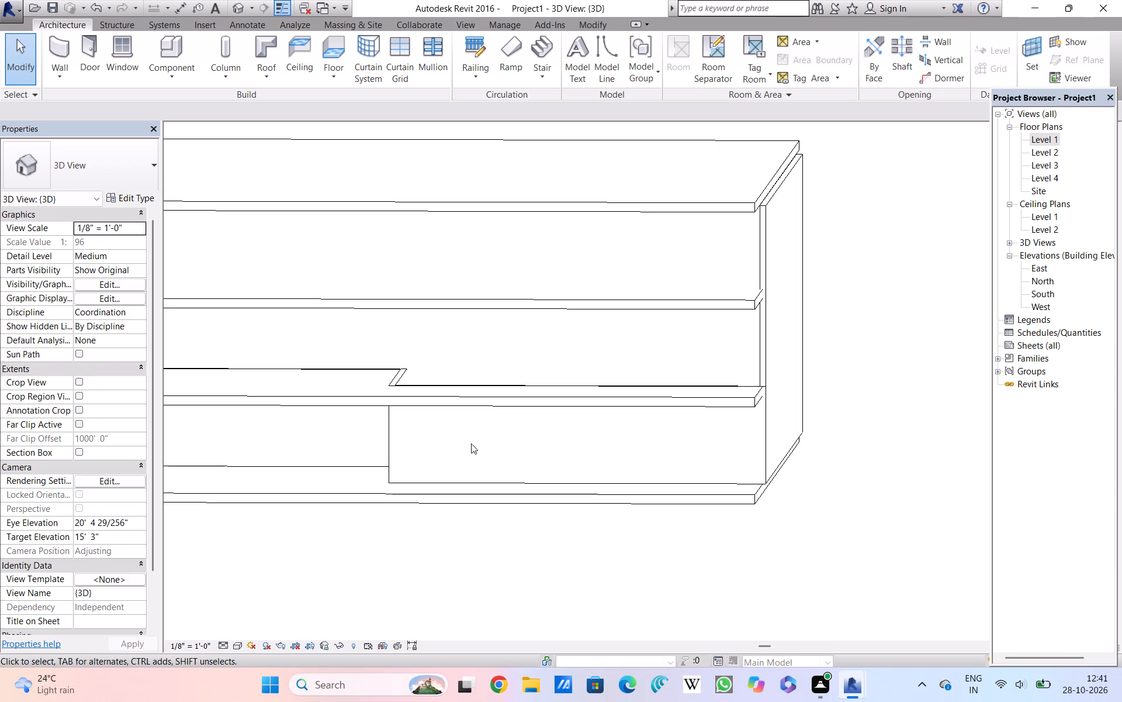
{"action": "middle_click_drag", "start_coordinate": [472, 444], "coordinate": [504, 494], "text": "shift"}
{"action": "scroll", "coordinate": [511, 491], "scroll_direction": "down", "scroll_amount": 1, "text": "shift"}
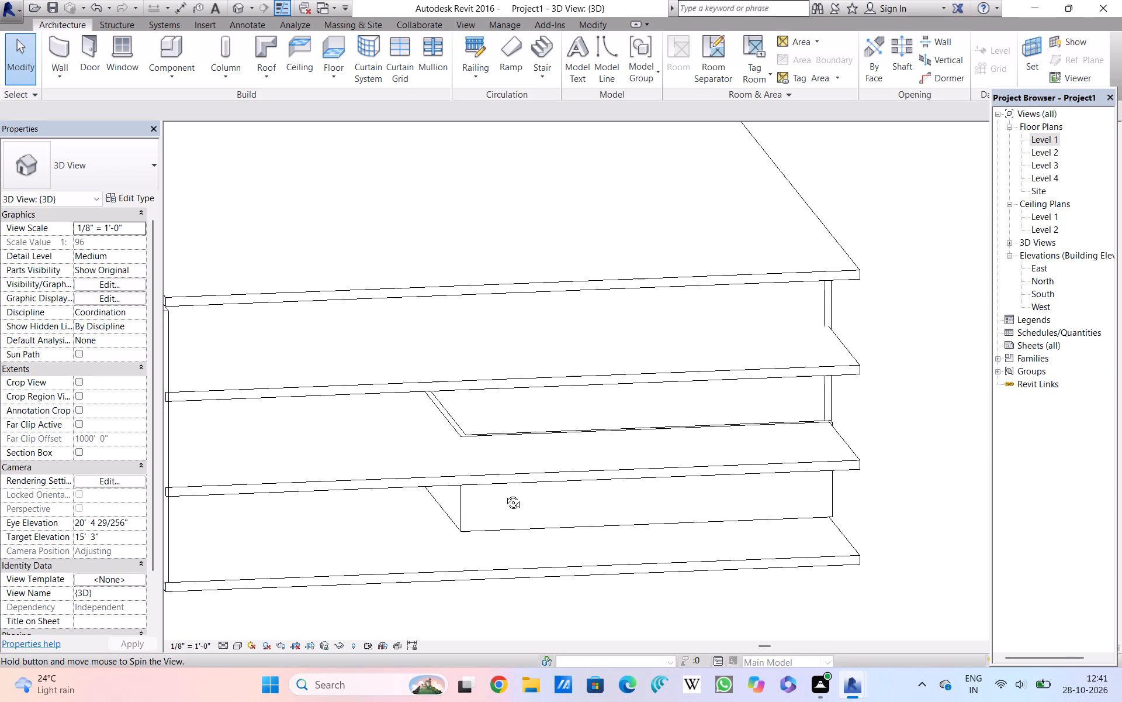
{"action": "middle_click_drag", "start_coordinate": [504, 494], "coordinate": [522, 435], "text": "shift"}
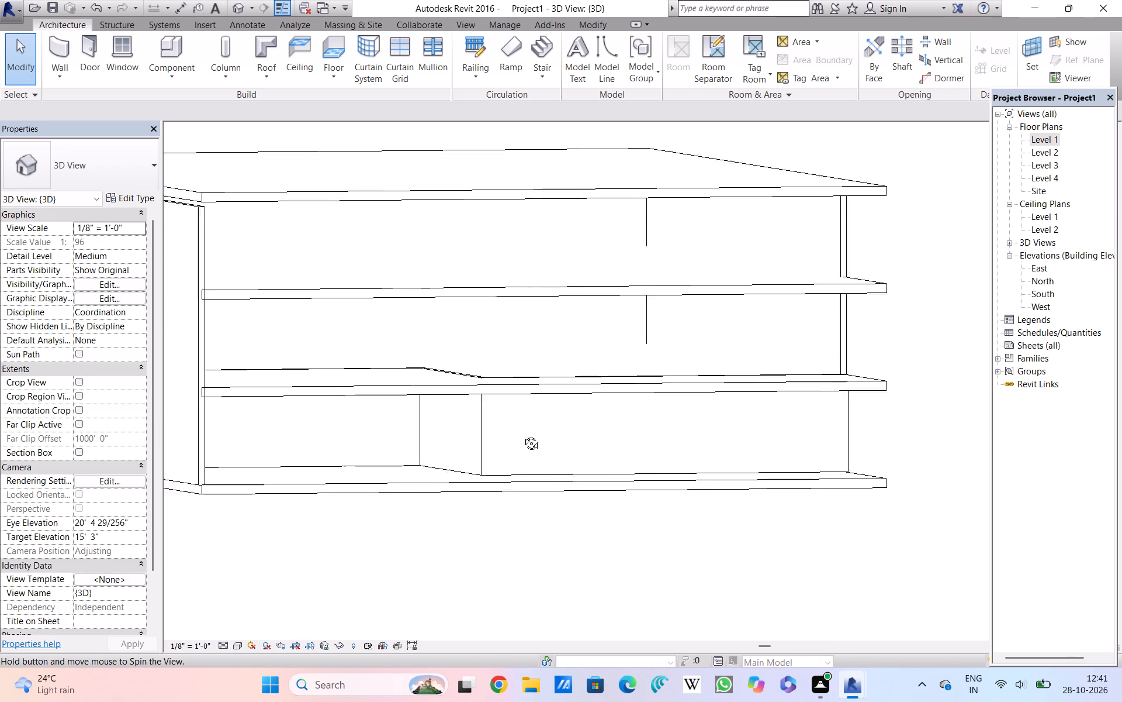
{"action": "middle_click_drag", "start_coordinate": [522, 435], "coordinate": [466, 439], "text": "shift"}
{"action": "middle_click_drag", "start_coordinate": [473, 439], "coordinate": [534, 446], "text": "shift"}
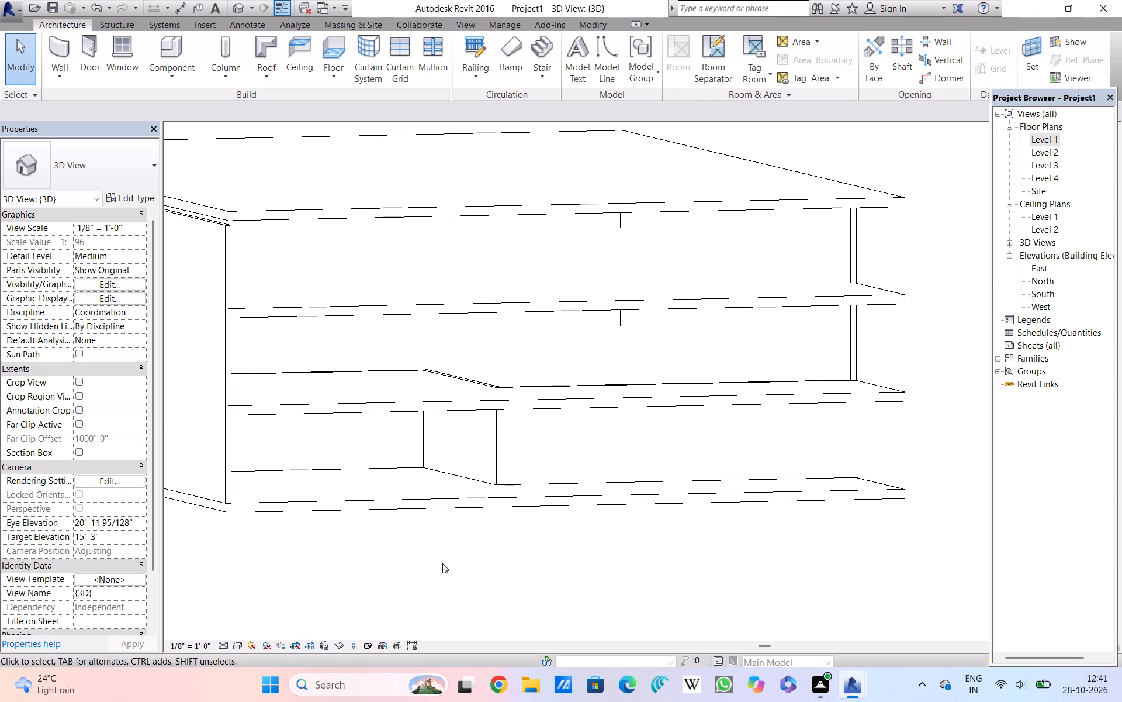
{"action": "scroll", "coordinate": [443, 563], "scroll_direction": "down", "scroll_amount": 1}
{"action": "scroll", "coordinate": [443, 563], "scroll_direction": "down", "scroll_amount": 1, "text": "shift"}
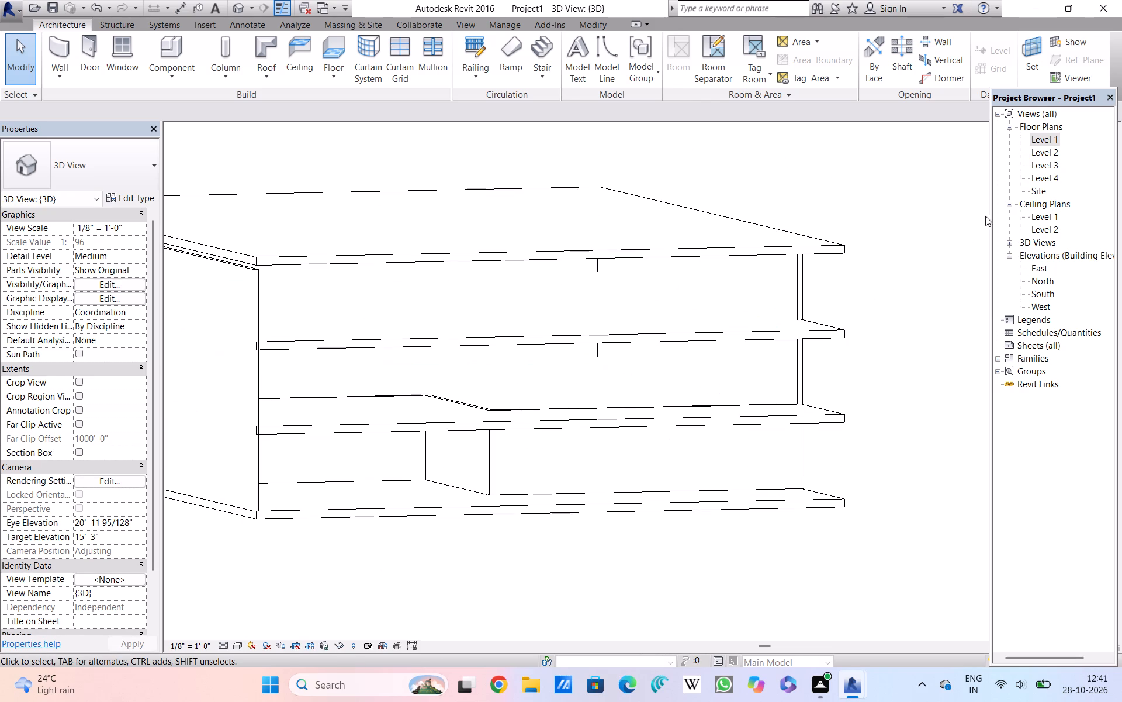
In the Level 2 floor plan, start a Generic - 8" wall at the east wall's south end, running west along the stepped wall below.
{"action": "triple_click", "coordinate": [1041, 153]}
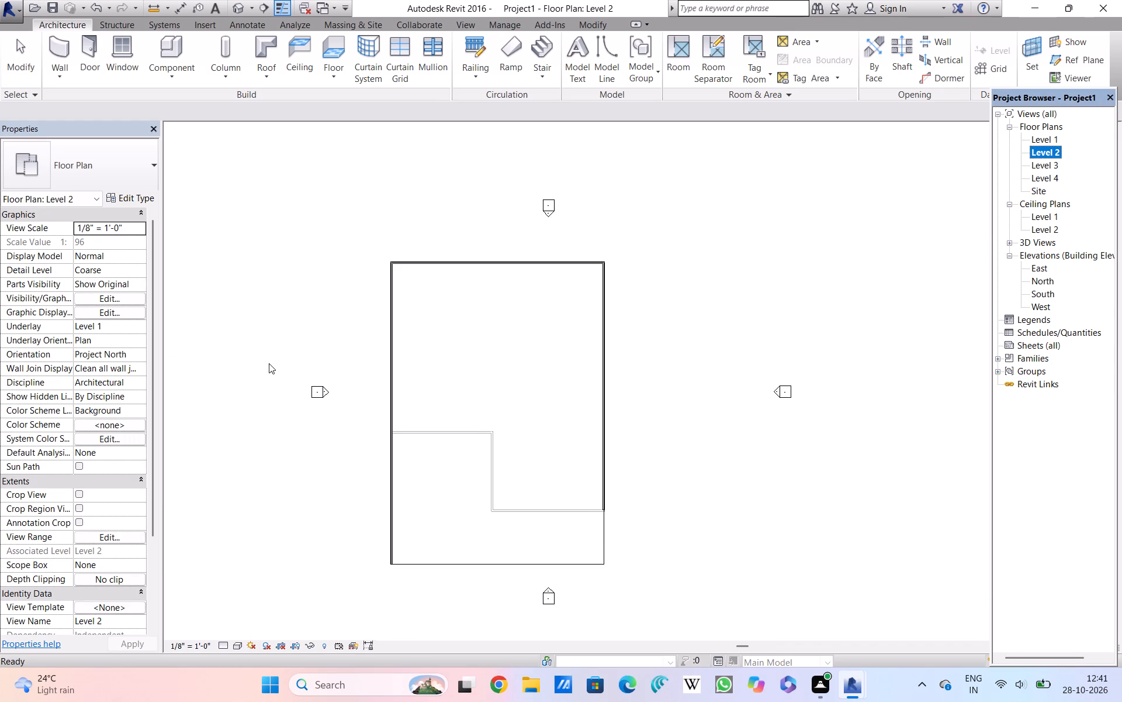
{"action": "left_click", "coordinate": [68, 55]}
{"action": "triple_click", "coordinate": [65, 57]}
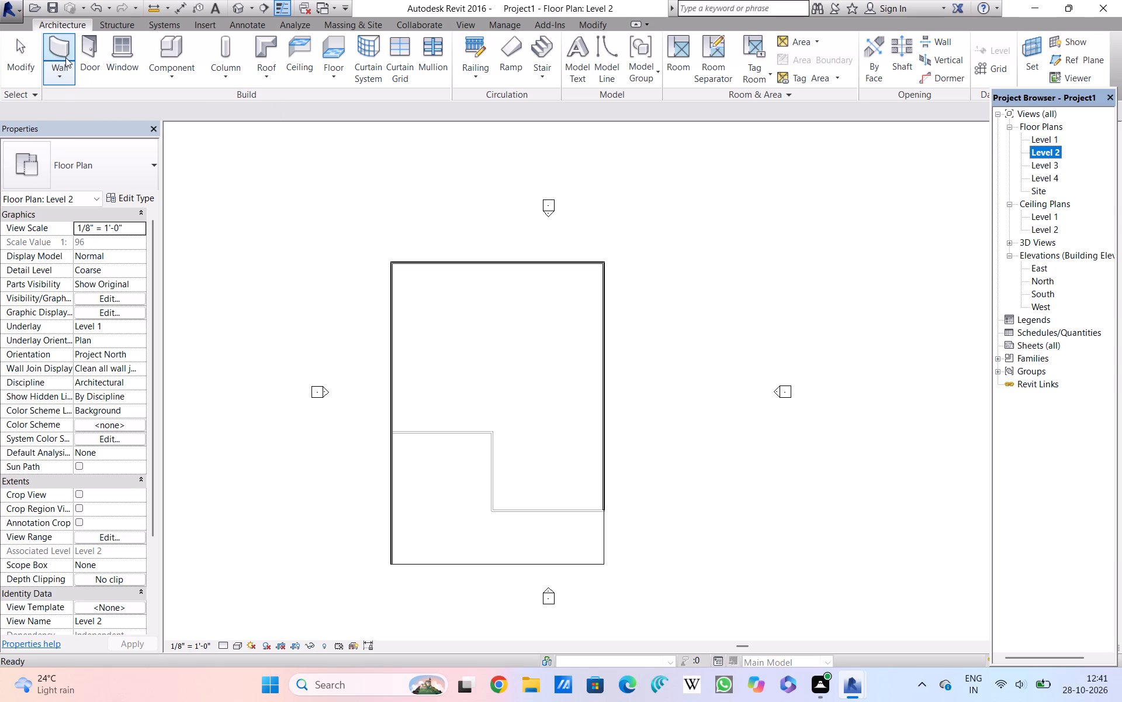
{"action": "left_click", "coordinate": [70, 58]}
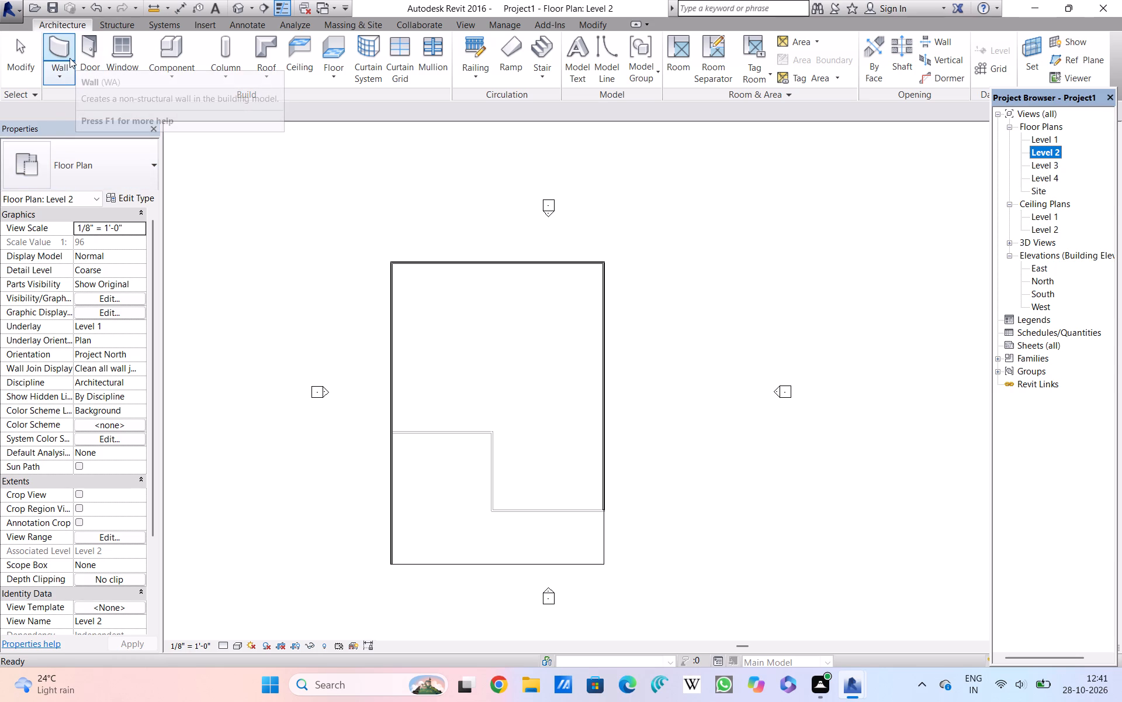
{"action": "left_click", "coordinate": [85, 56]}
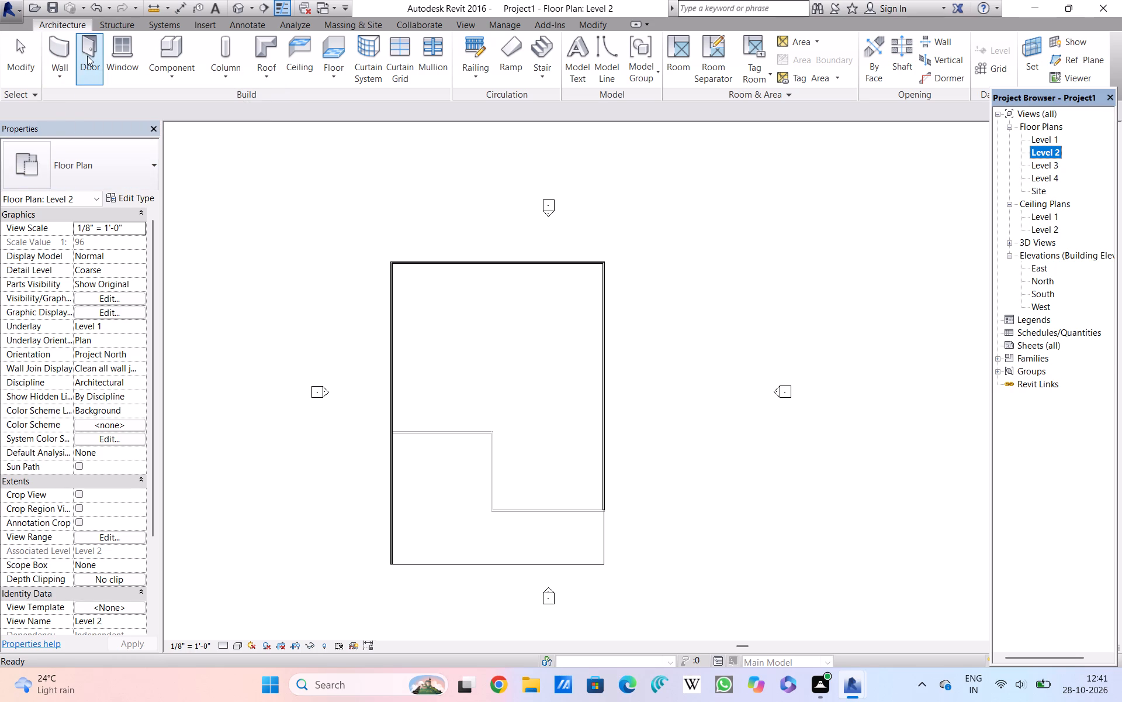
{"action": "double_click", "coordinate": [70, 51]}
{"action": "right_click", "coordinate": [70, 51]}
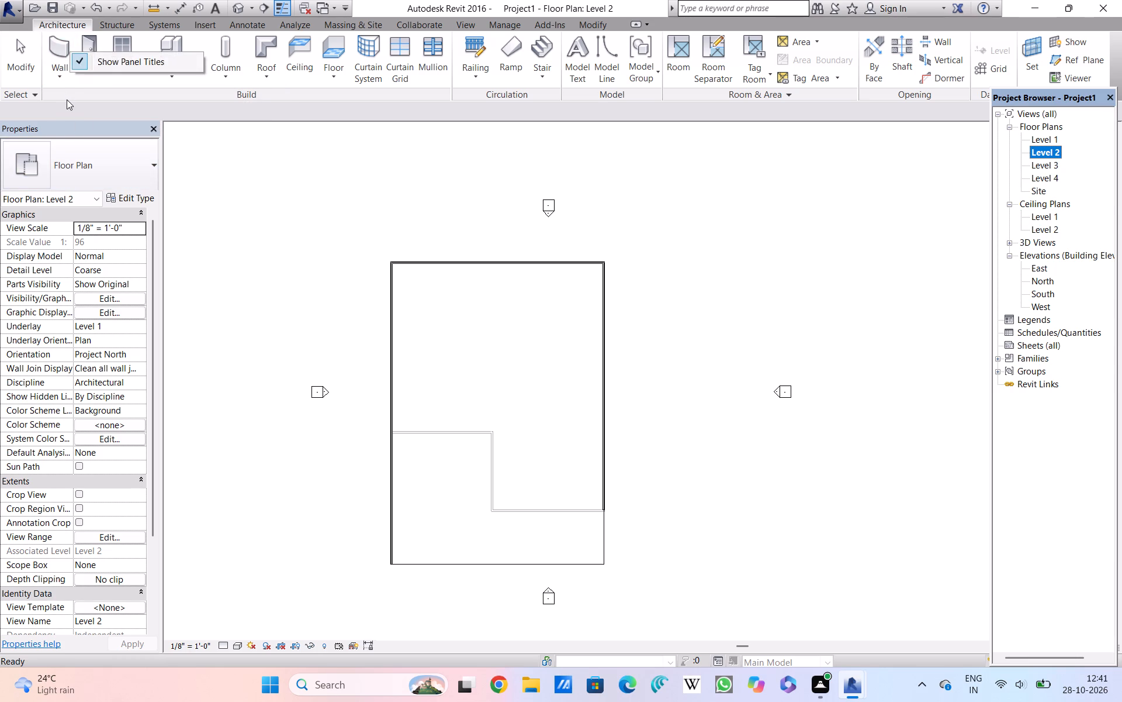
{"action": "double_click", "coordinate": [67, 99]}
{"action": "left_click", "coordinate": [56, 57]}
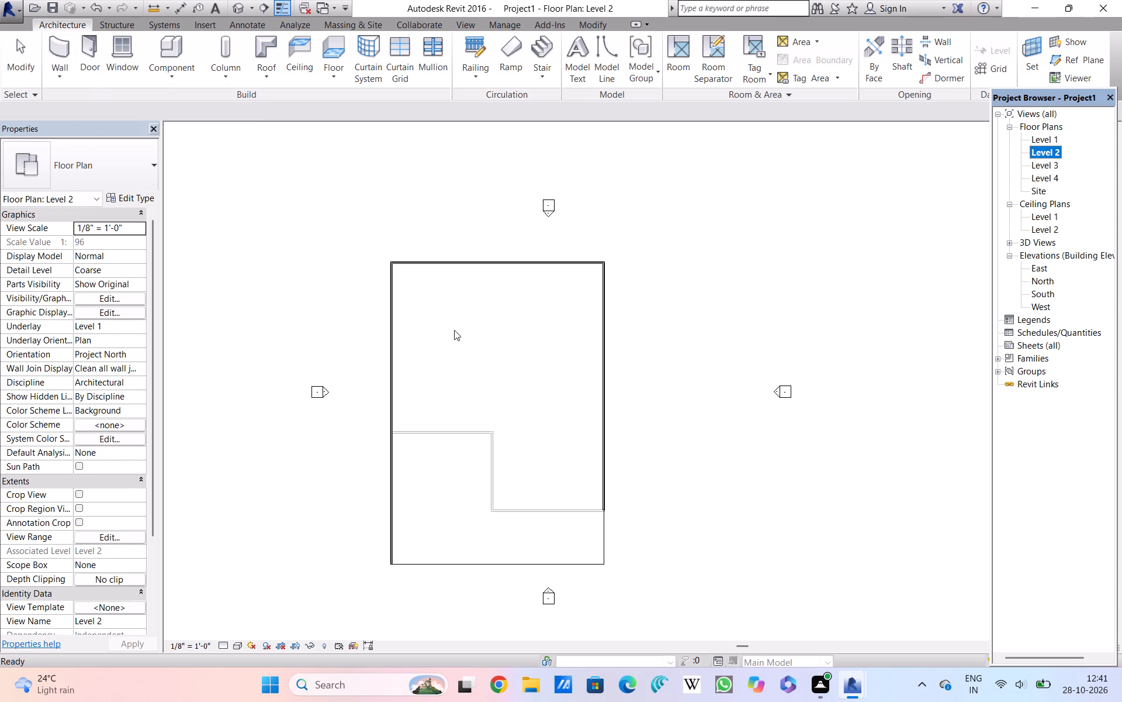
{"action": "triple_click", "coordinate": [61, 53]}
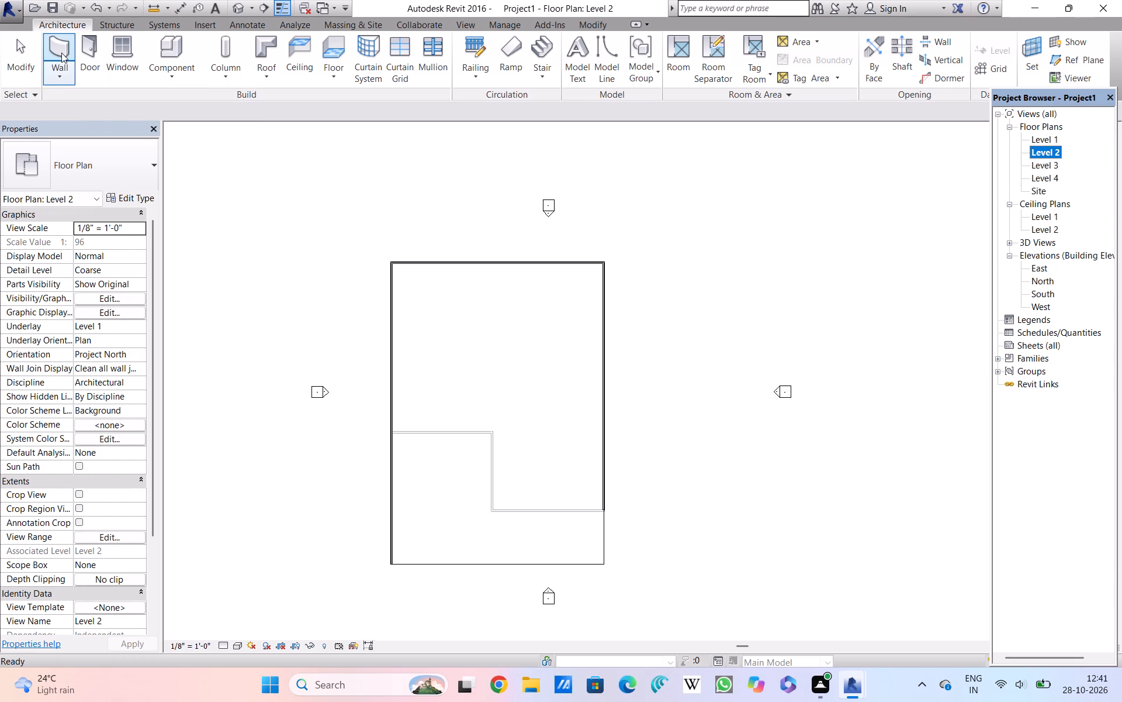
{"action": "left_click", "coordinate": [61, 53]}
{"action": "right_click", "coordinate": [218, 269]}
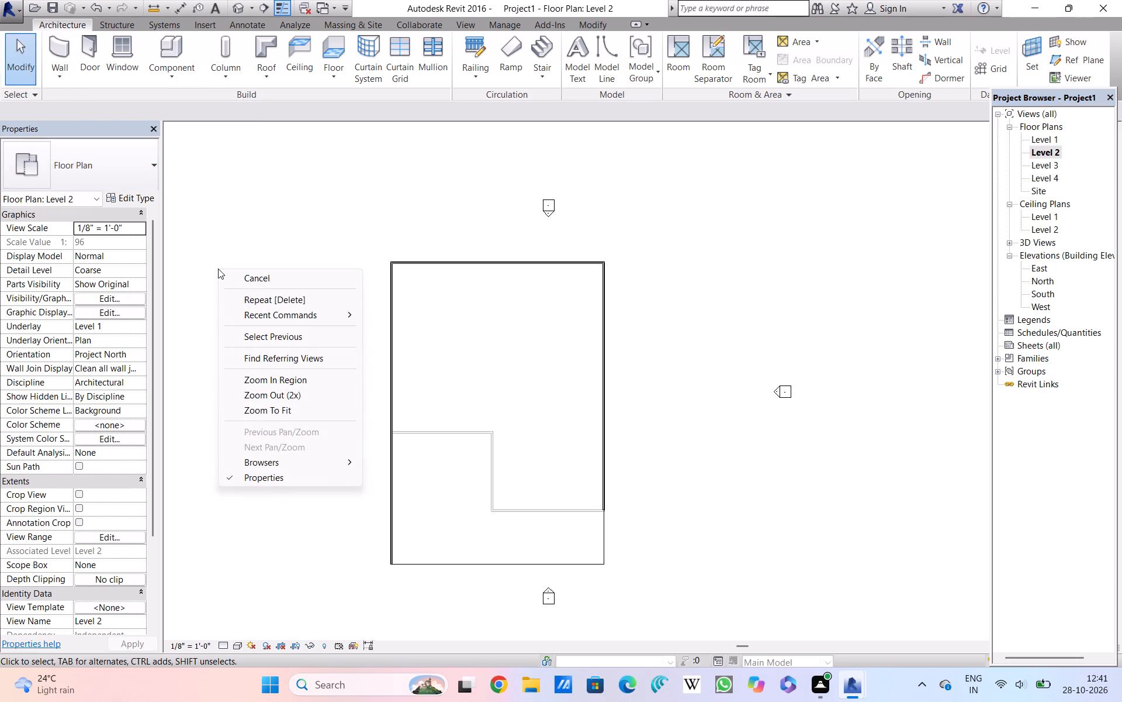
{"action": "left_click", "coordinate": [233, 282]}
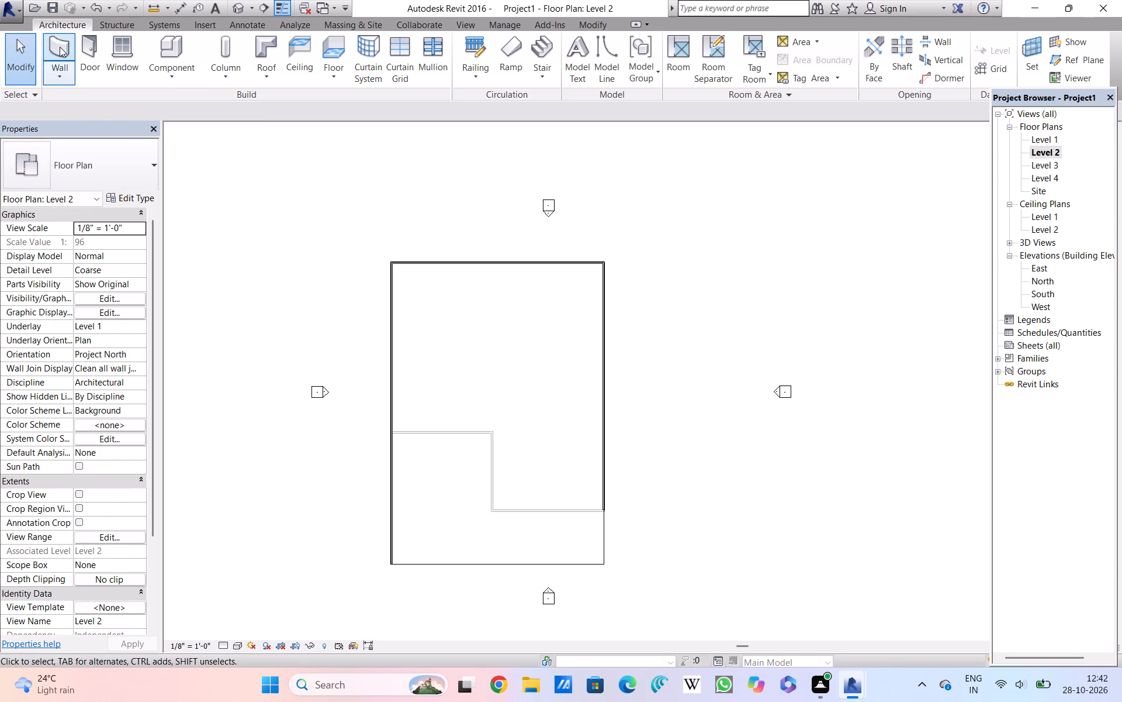
{"action": "left_click", "coordinate": [60, 46]}
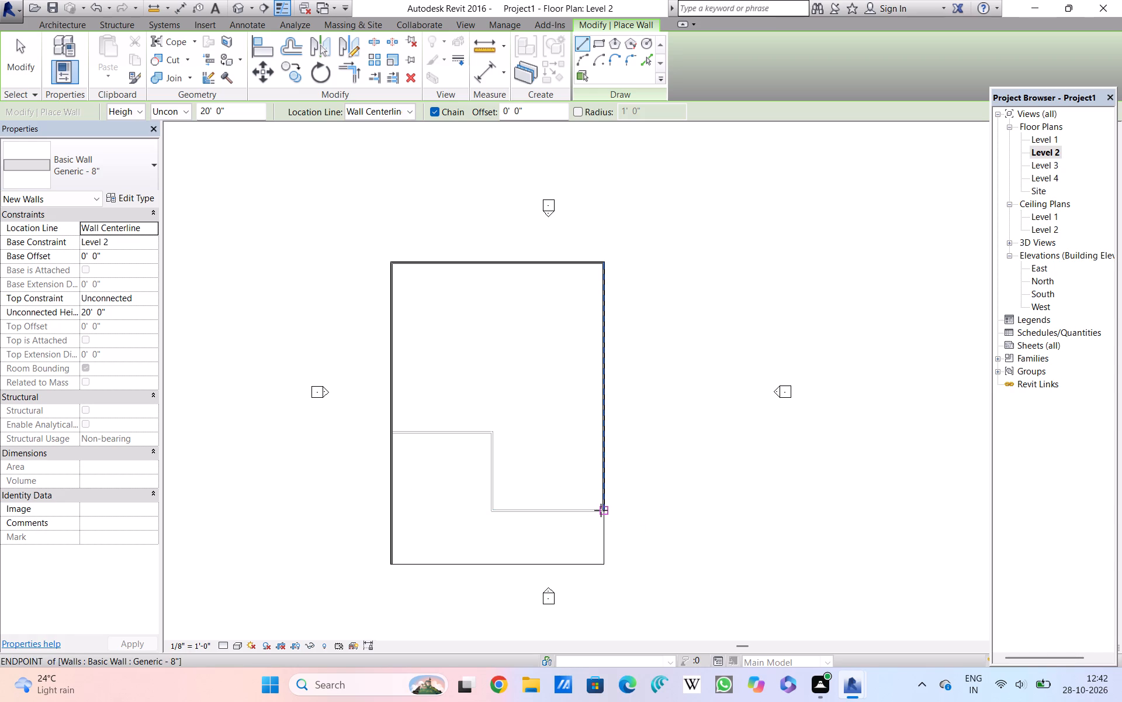
{"action": "left_click", "coordinate": [601, 512]}
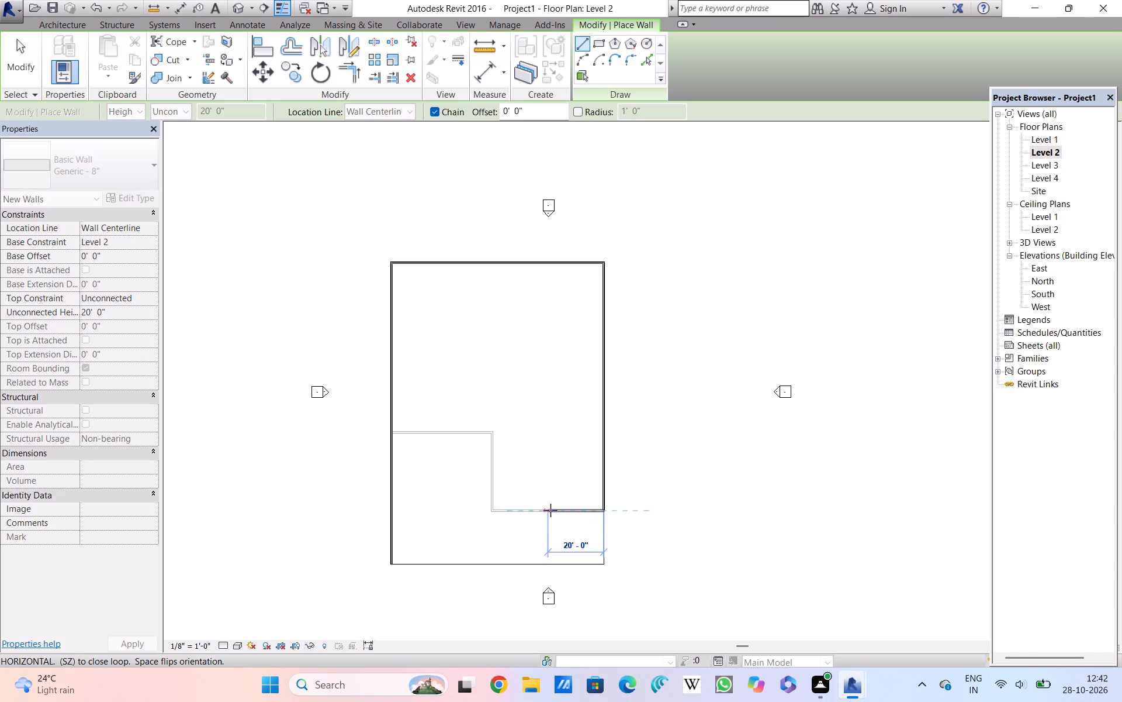
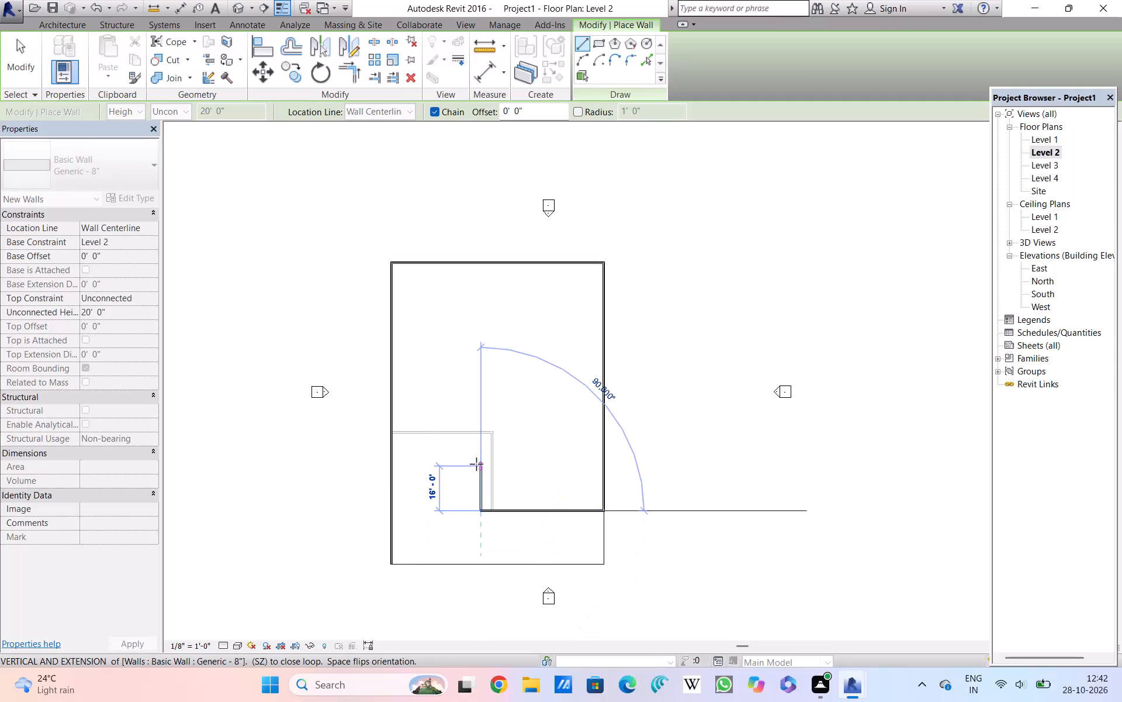
Continue the Level 2 wall north above the stepped wall below, turning west for about 32' to meet the west wall.
{"action": "left_click", "coordinate": [479, 434]}
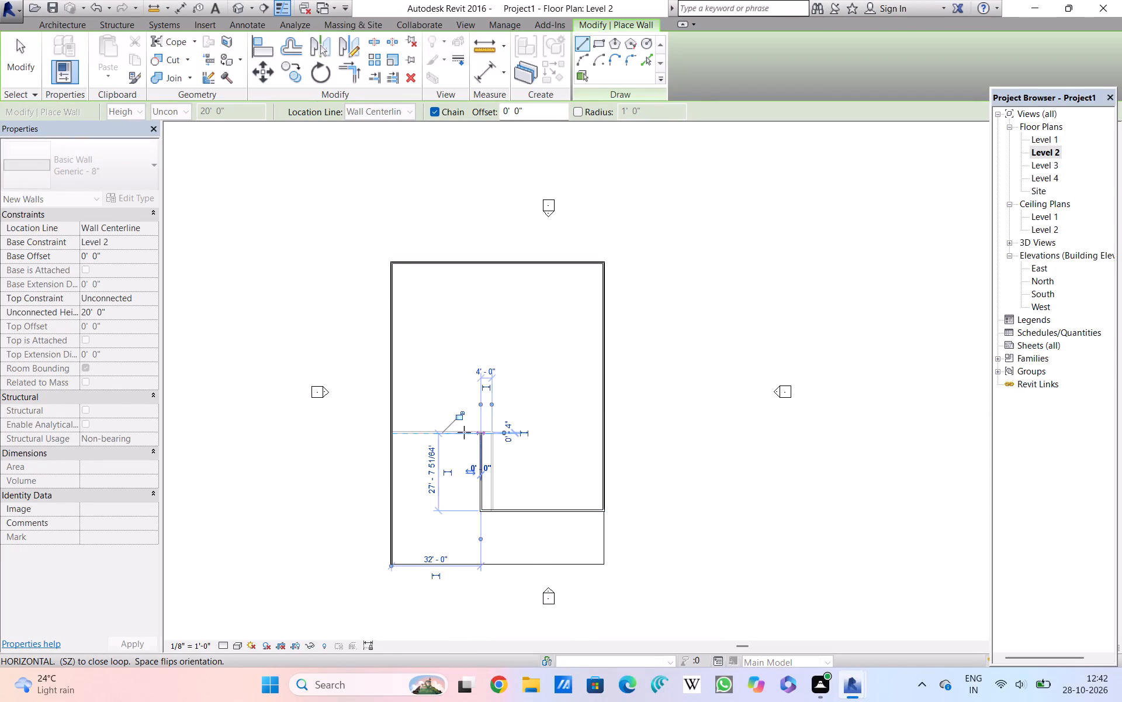
{"action": "left_click", "coordinate": [396, 432]}
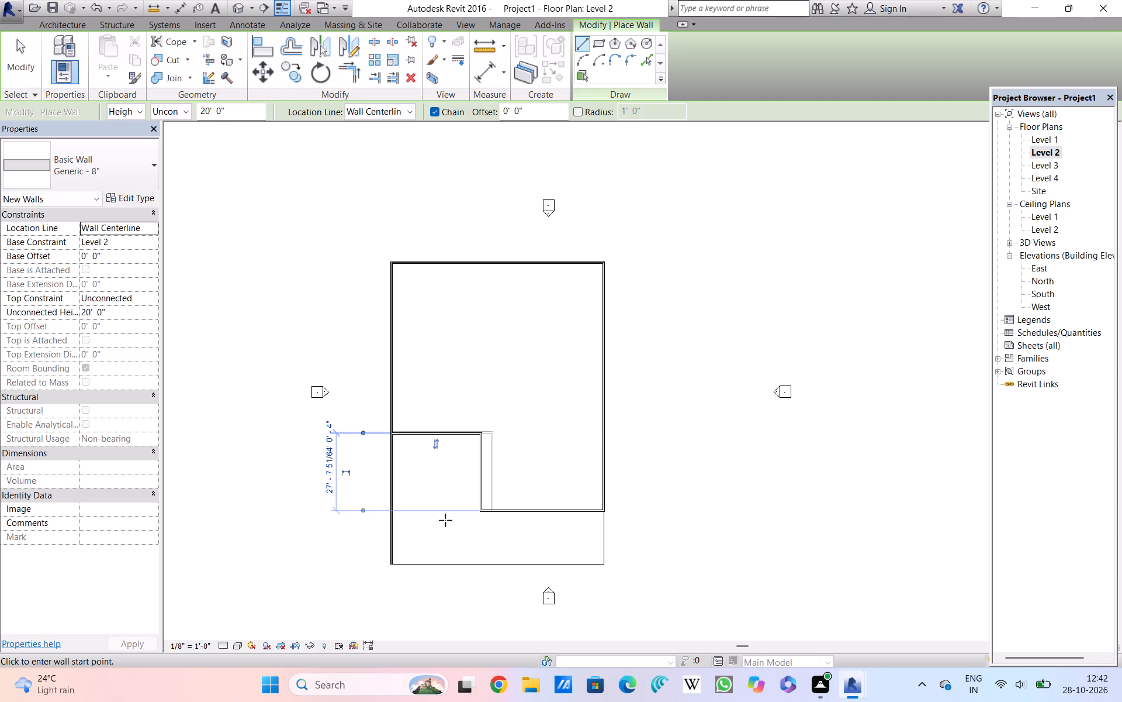
Draw a wall about 19' 6" south from the stepped wall's east end, then about 5' 6" back north over it.
{"action": "scroll", "coordinate": [608, 527], "scroll_direction": "up", "scroll_amount": 2}
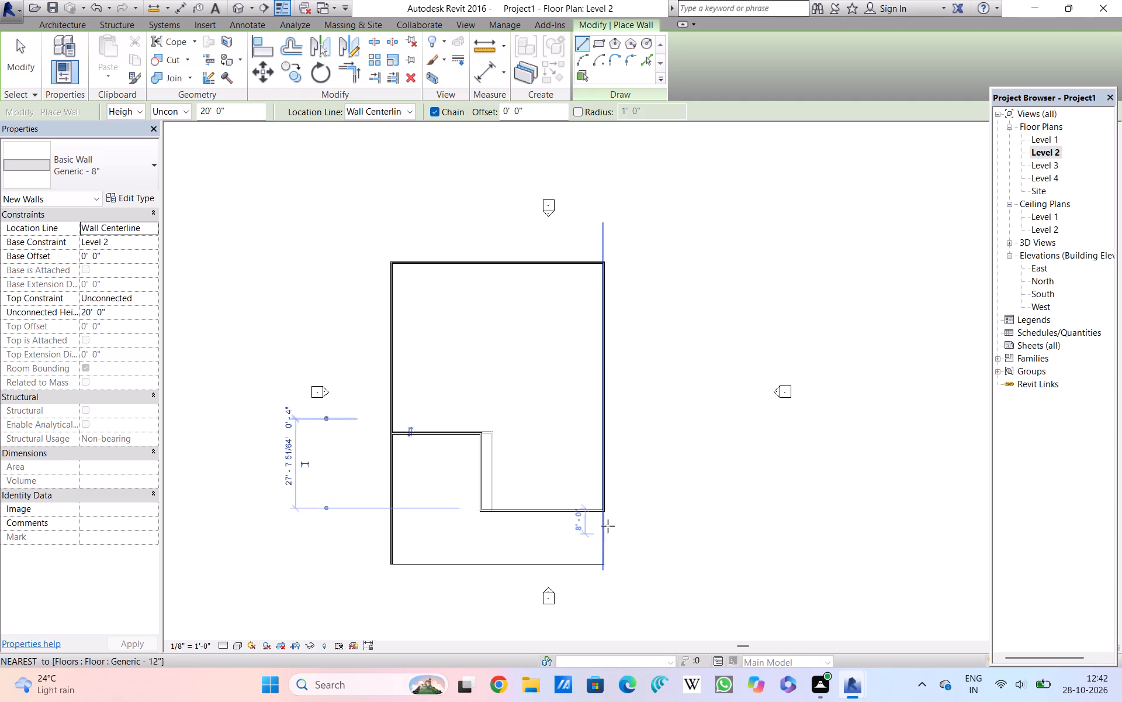
{"action": "scroll", "coordinate": [608, 526], "scroll_direction": "up", "scroll_amount": 2}
{"action": "left_click", "coordinate": [602, 506]}
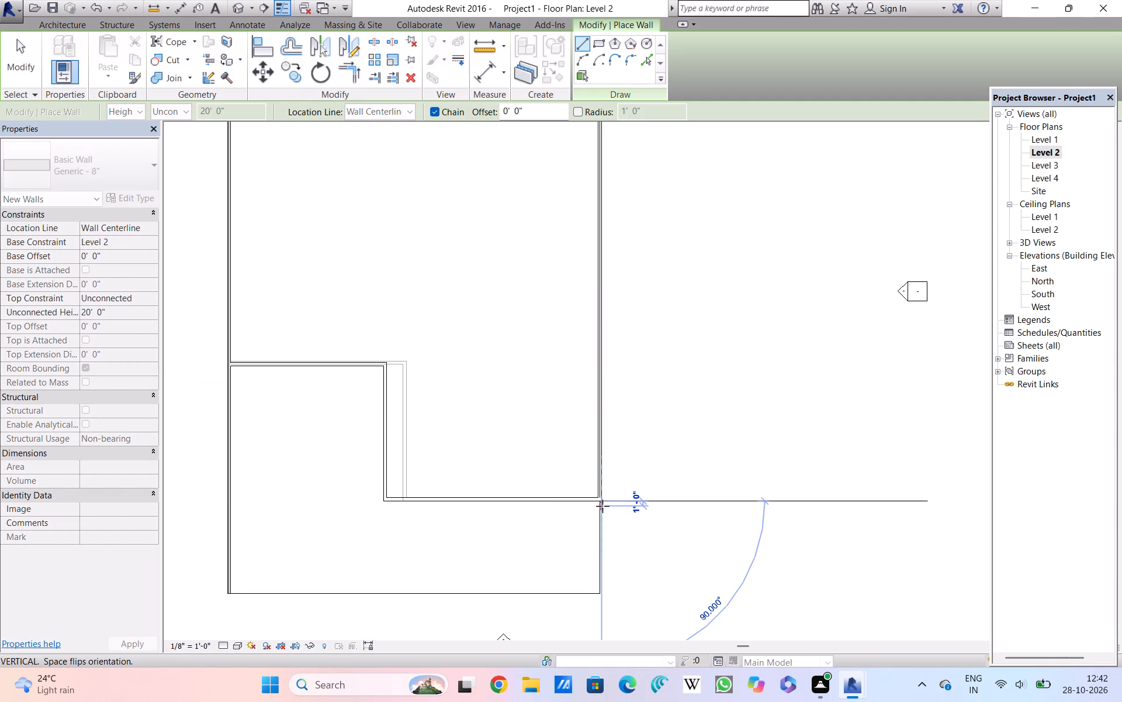
{"action": "left_click", "coordinate": [596, 596]}
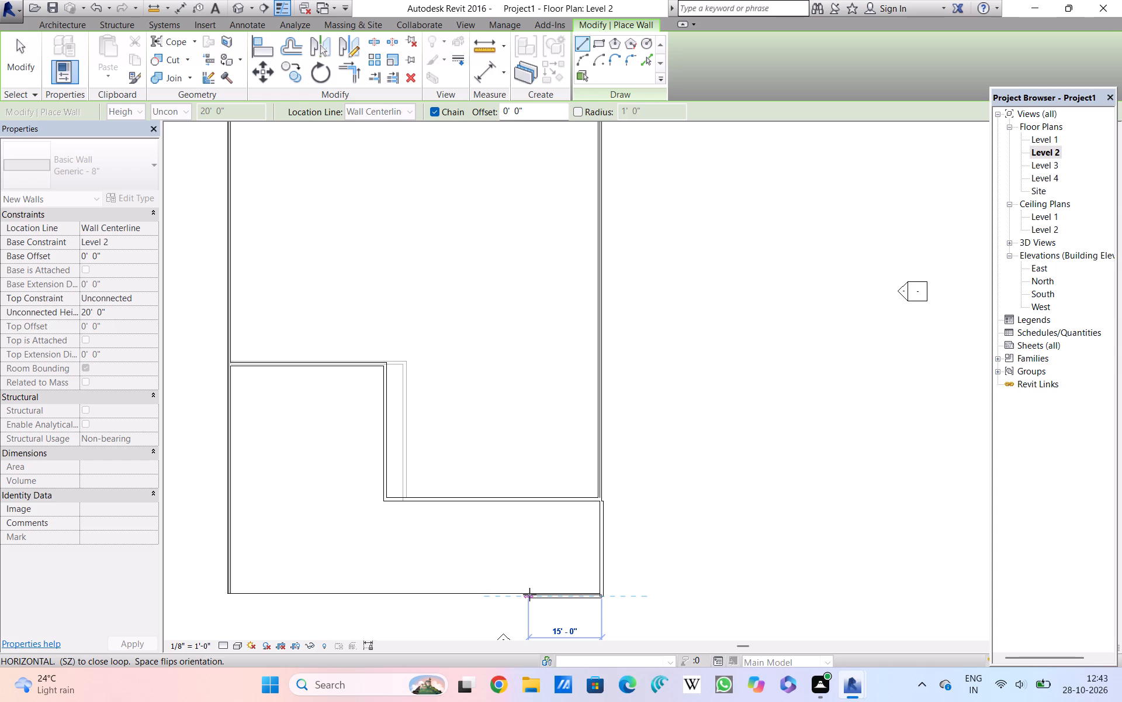
{"action": "scroll", "coordinate": [529, 594], "scroll_direction": "down", "scroll_amount": 1}
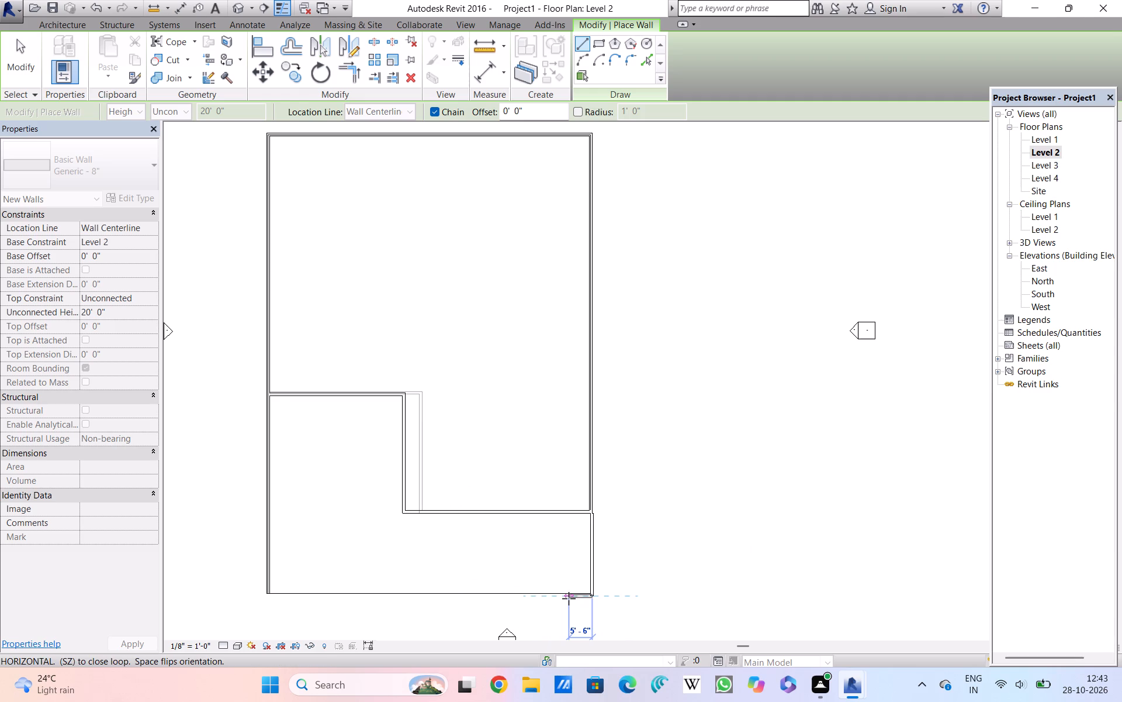
{"action": "scroll", "coordinate": [569, 598], "scroll_direction": "up", "scroll_amount": 10}
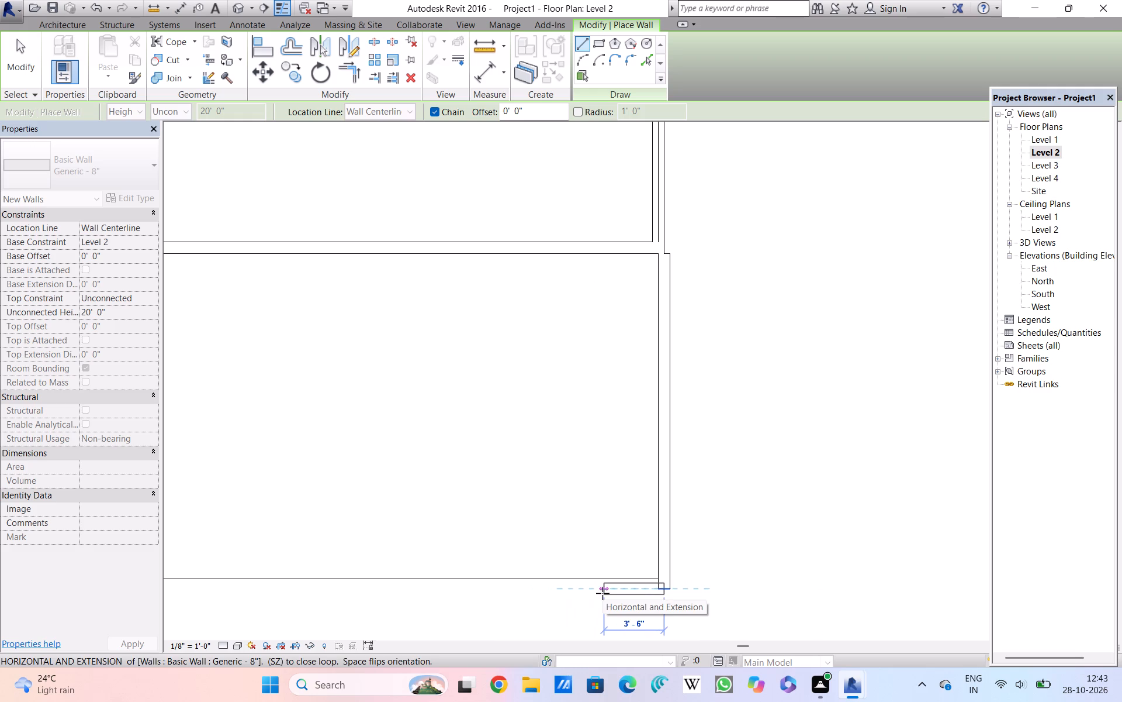
{"action": "left_click", "coordinate": [660, 494]}
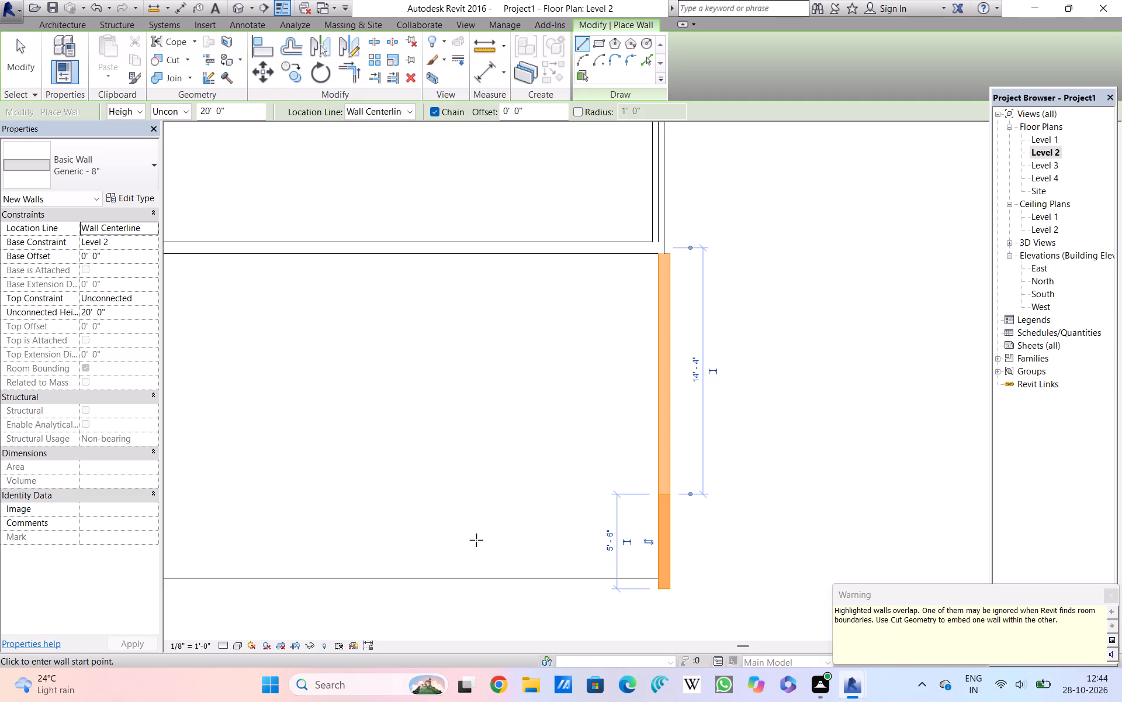
Draw a rectangle of Generic - 8" walls, about 5' 1" by 4' 4", at the floor slab's southeast corner.
{"action": "scroll", "coordinate": [227, 560], "scroll_direction": "down", "scroll_amount": 2}
{"action": "middle_click_drag", "start_coordinate": [241, 565], "coordinate": [268, 574]}
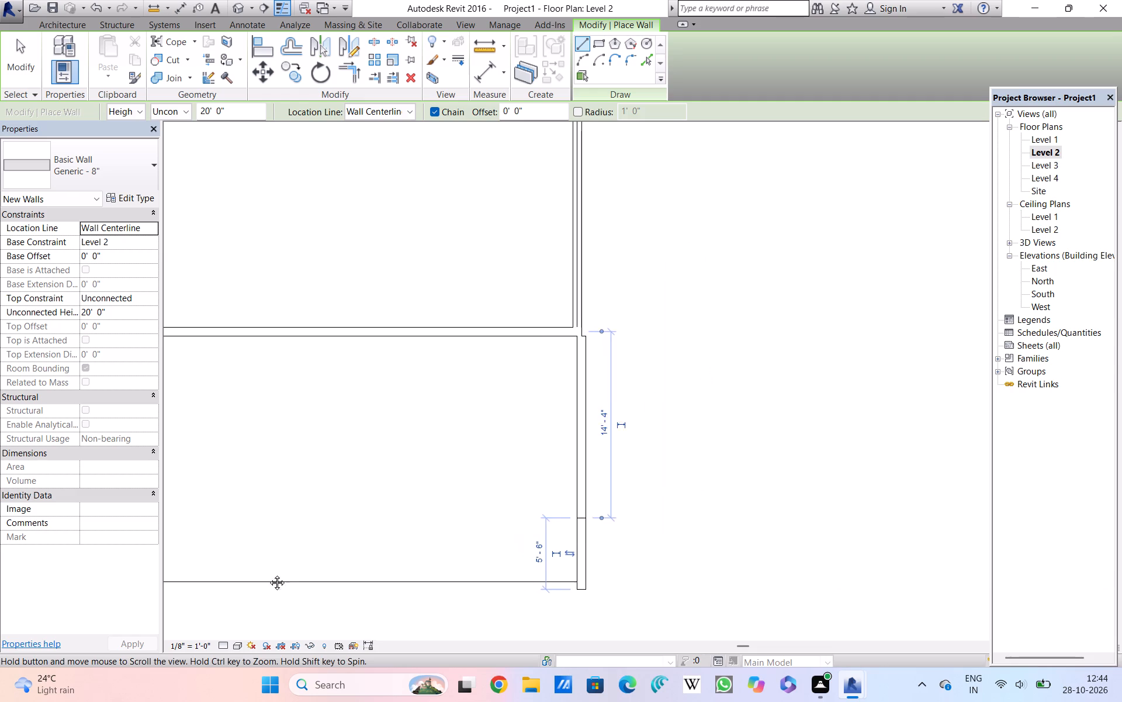
{"action": "middle_click_drag", "start_coordinate": [268, 574], "coordinate": [450, 577]}
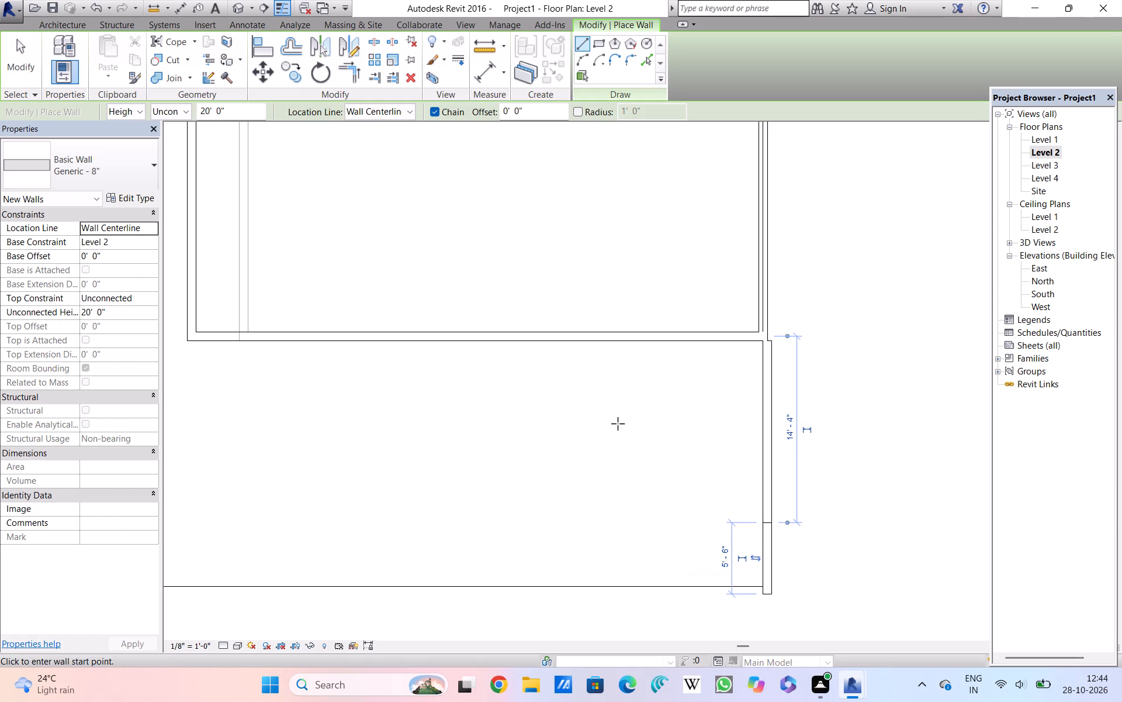
{"action": "left_click", "coordinate": [605, 43]}
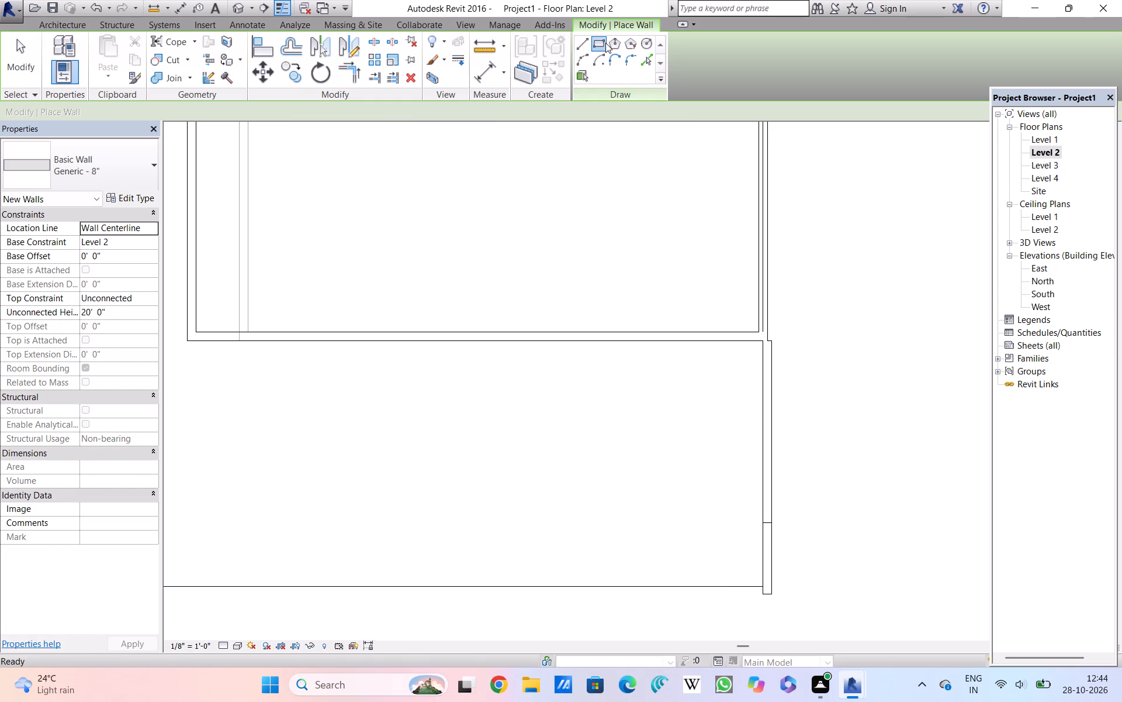
{"action": "left_click", "coordinate": [692, 533]}
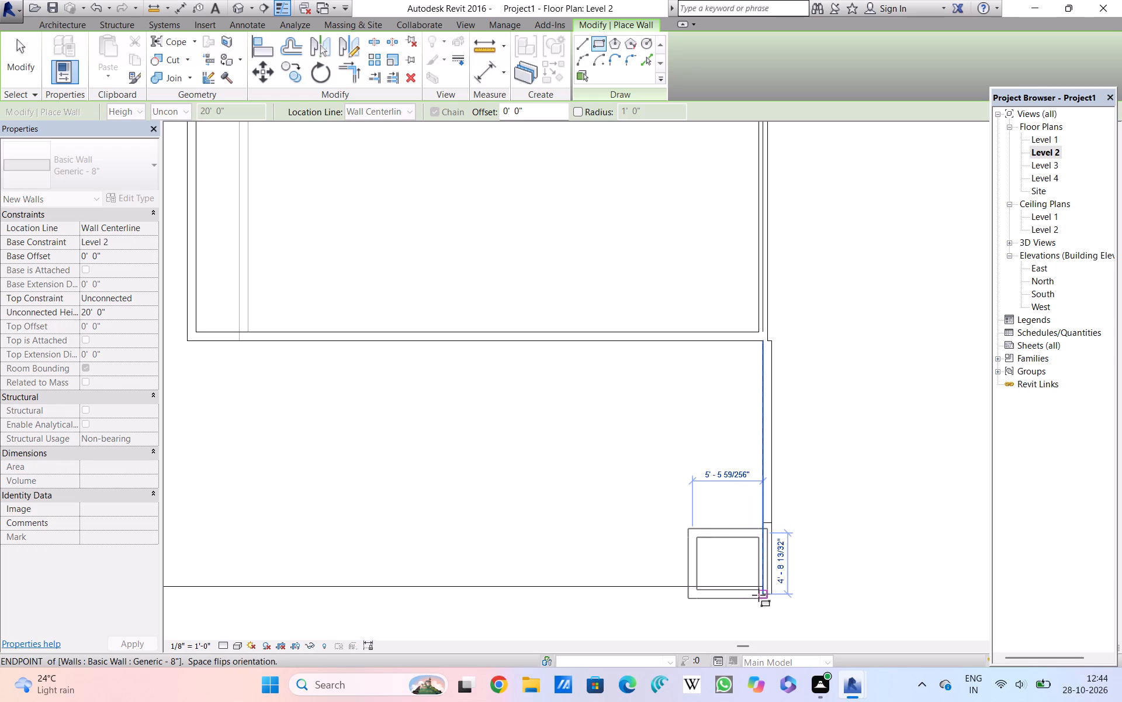
{"action": "scroll", "coordinate": [752, 591], "scroll_direction": "up", "scroll_amount": 4}
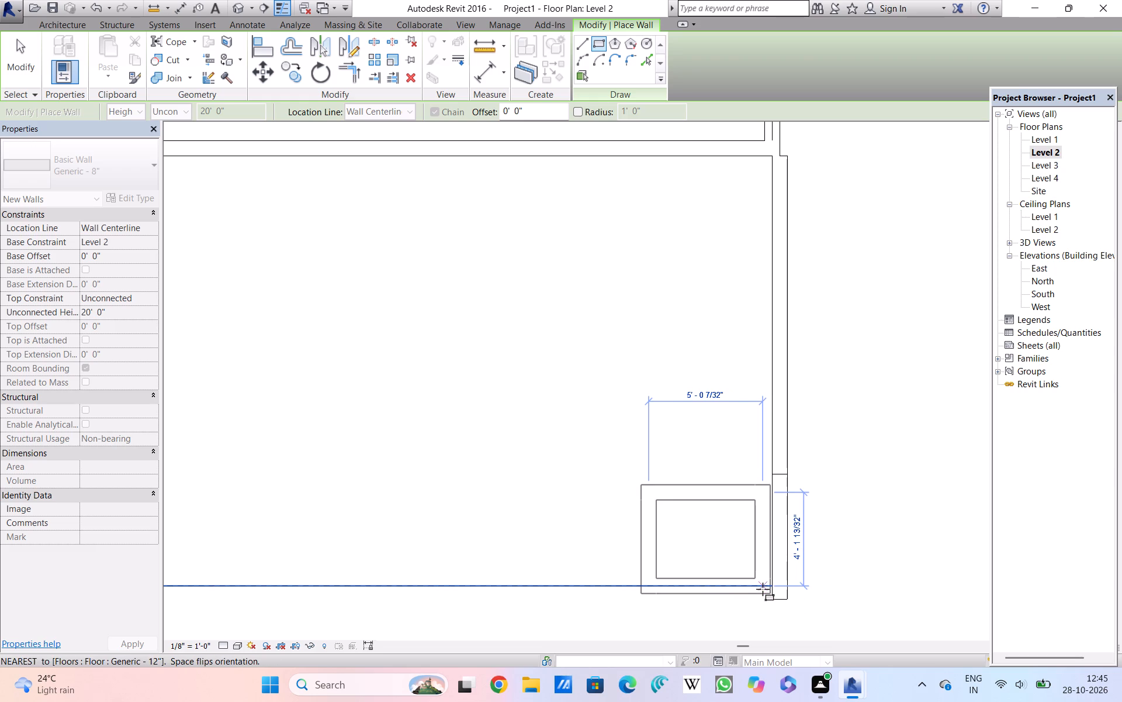
{"action": "scroll", "coordinate": [763, 587], "scroll_direction": "up", "scroll_amount": 5}
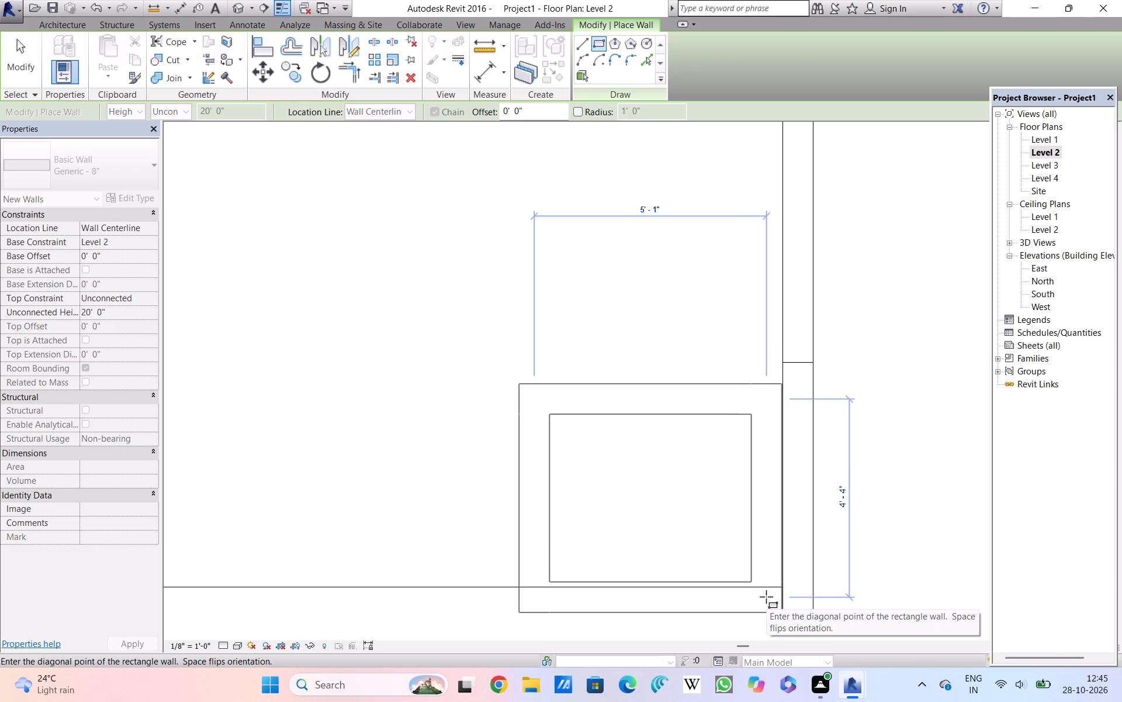
{"action": "left_click", "coordinate": [766, 597]}
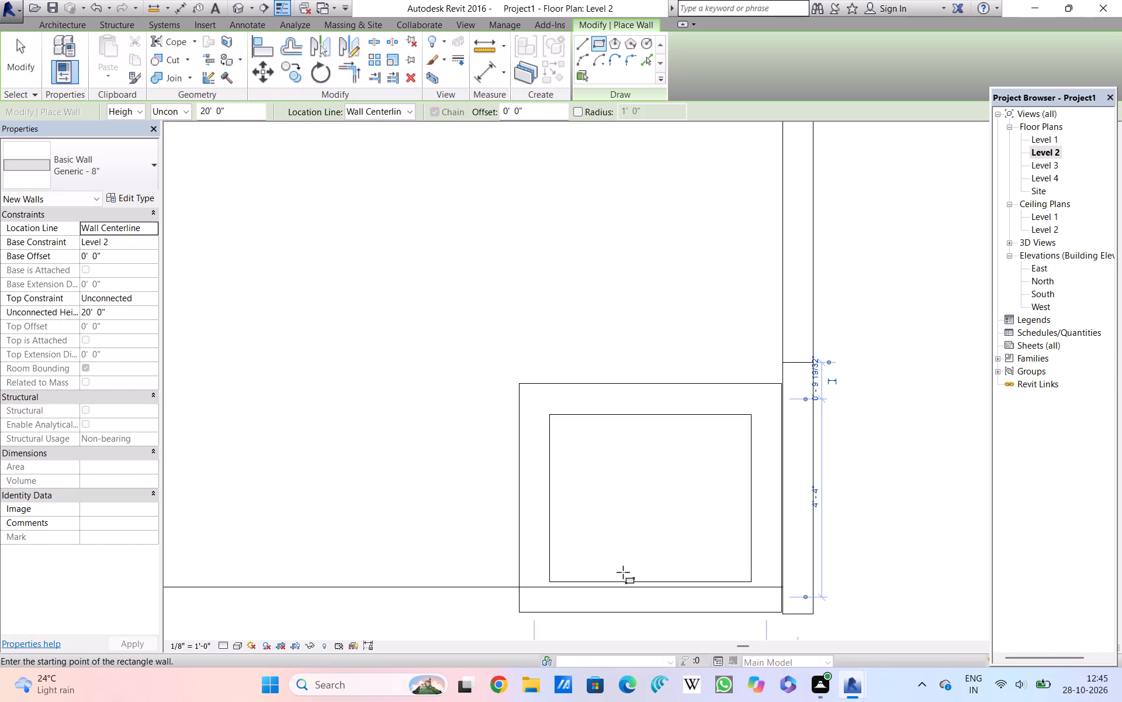
Draw a straight east-west wall just inside the slab's south edge, from the west wall to the small rectangular enclosure.
{"action": "scroll", "coordinate": [621, 565], "scroll_direction": "down", "scroll_amount": 6}
{"action": "middle_click_drag", "start_coordinate": [625, 561], "coordinate": [628, 562]}
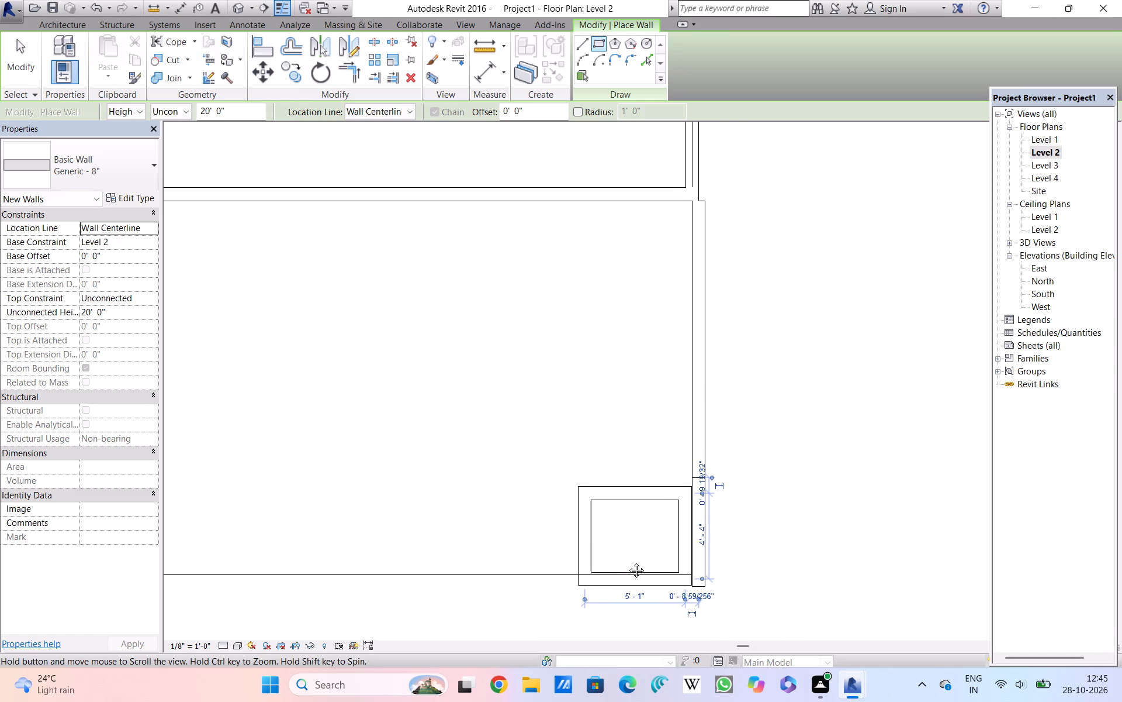
{"action": "middle_click_drag", "start_coordinate": [628, 562], "coordinate": [905, 519]}
{"action": "scroll", "coordinate": [908, 512], "scroll_direction": "down", "scroll_amount": 4}
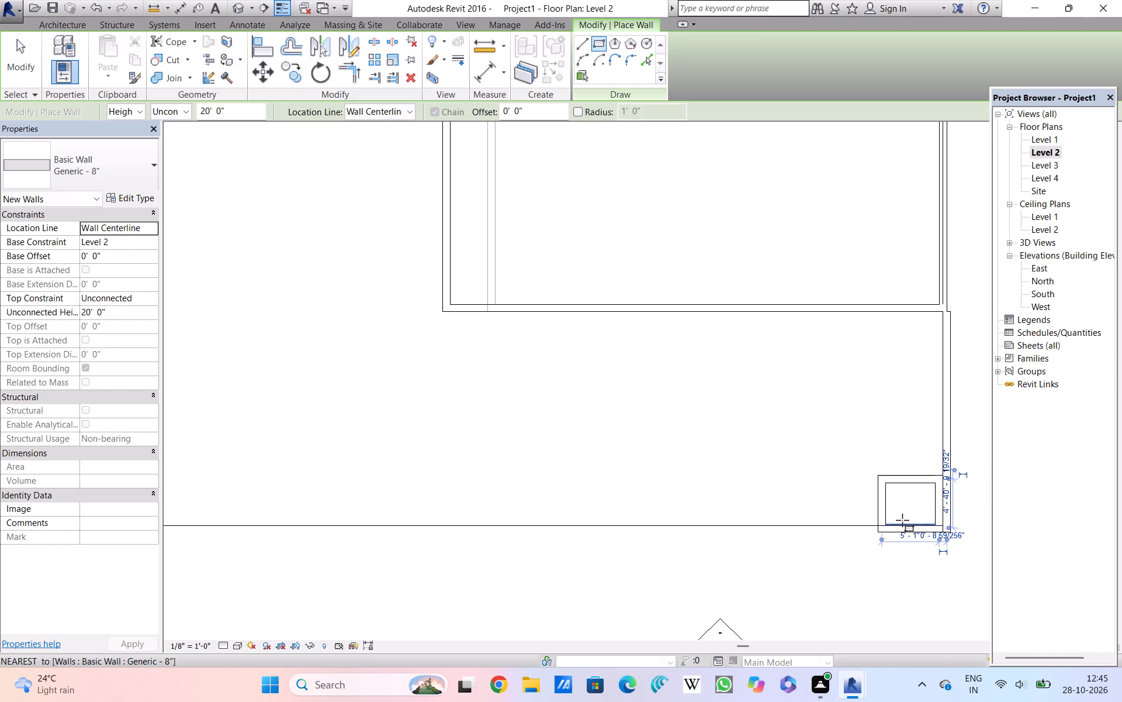
{"action": "scroll", "coordinate": [871, 513], "scroll_direction": "down", "scroll_amount": 3}
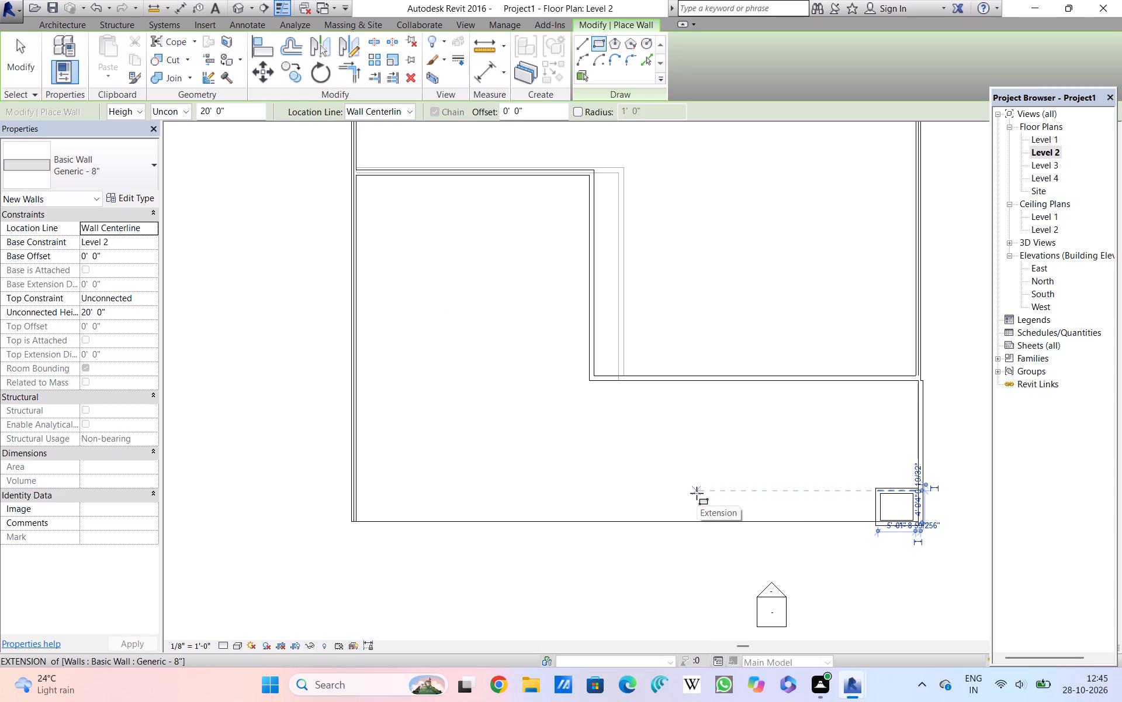
{"action": "left_click", "coordinate": [352, 495]}
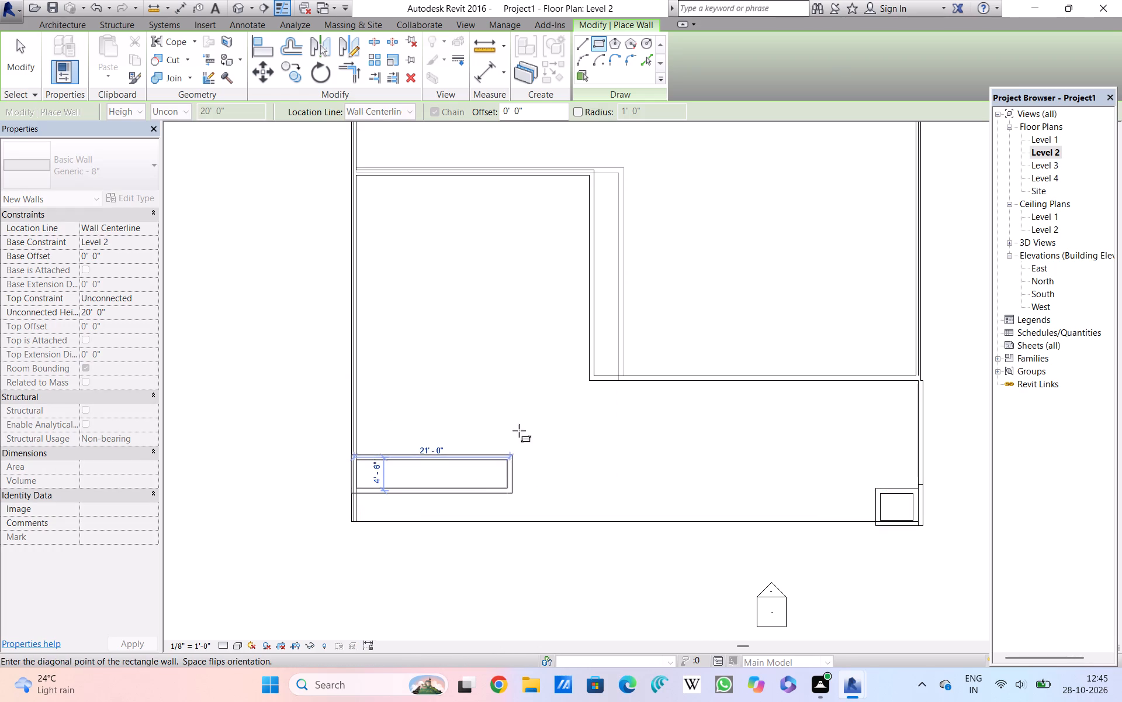
{"action": "left_click", "coordinate": [581, 45]}
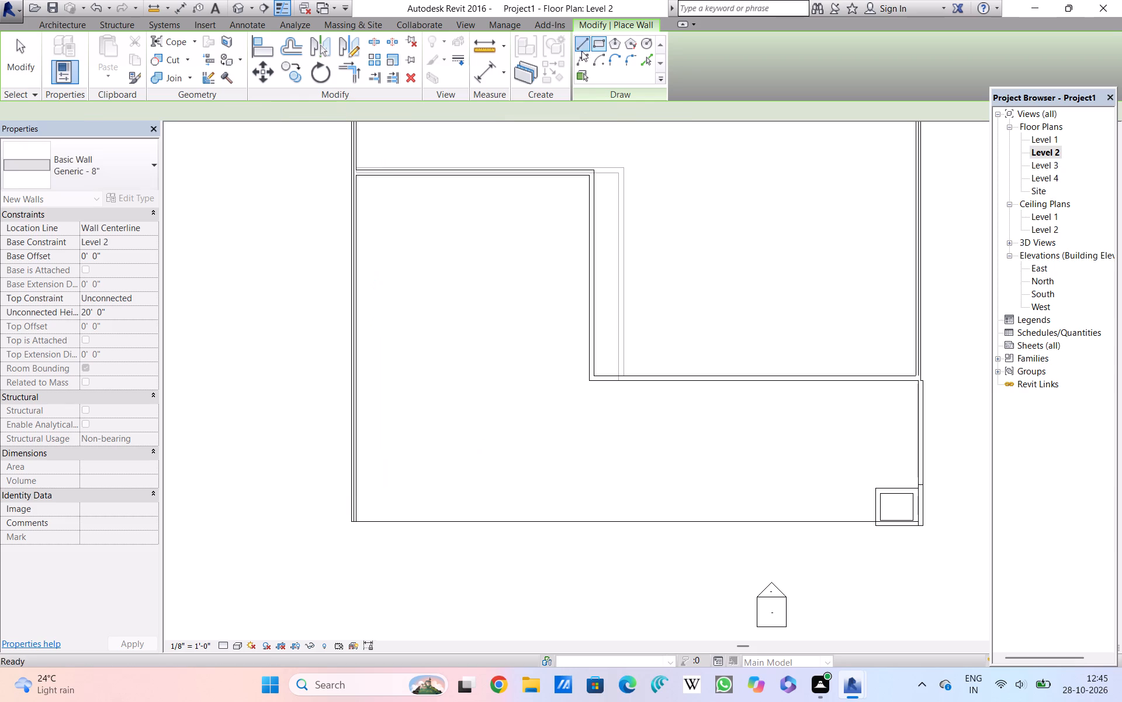
{"action": "left_click", "coordinate": [361, 497]}
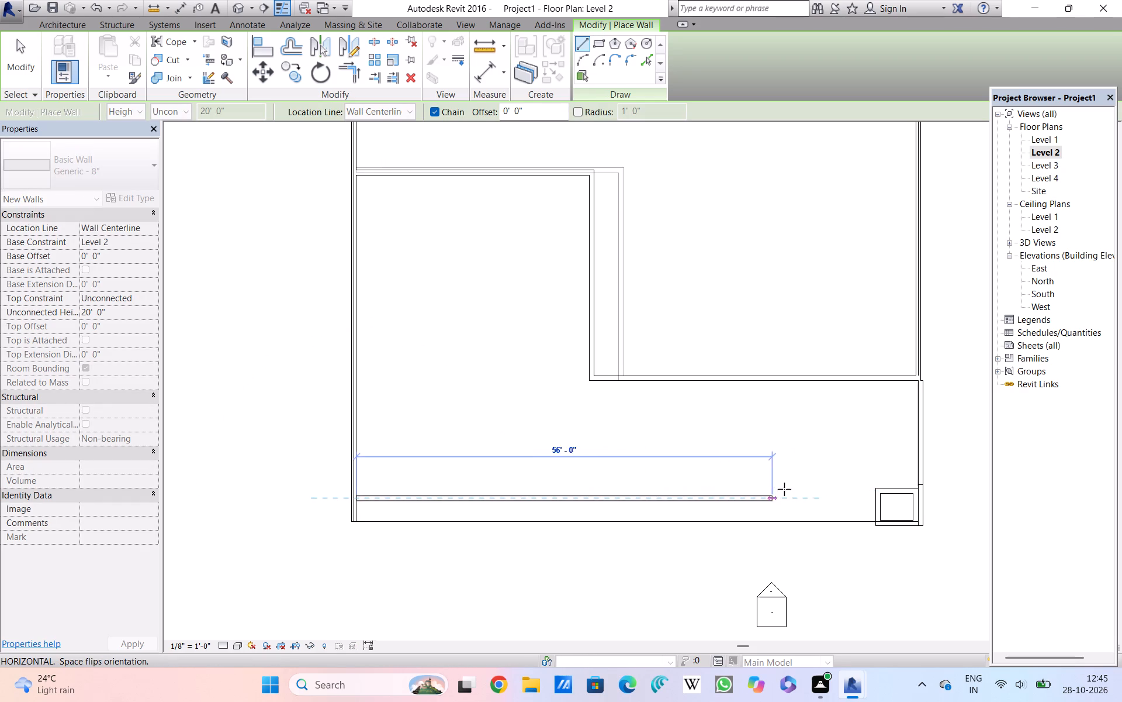
{"action": "left_click", "coordinate": [878, 491]}
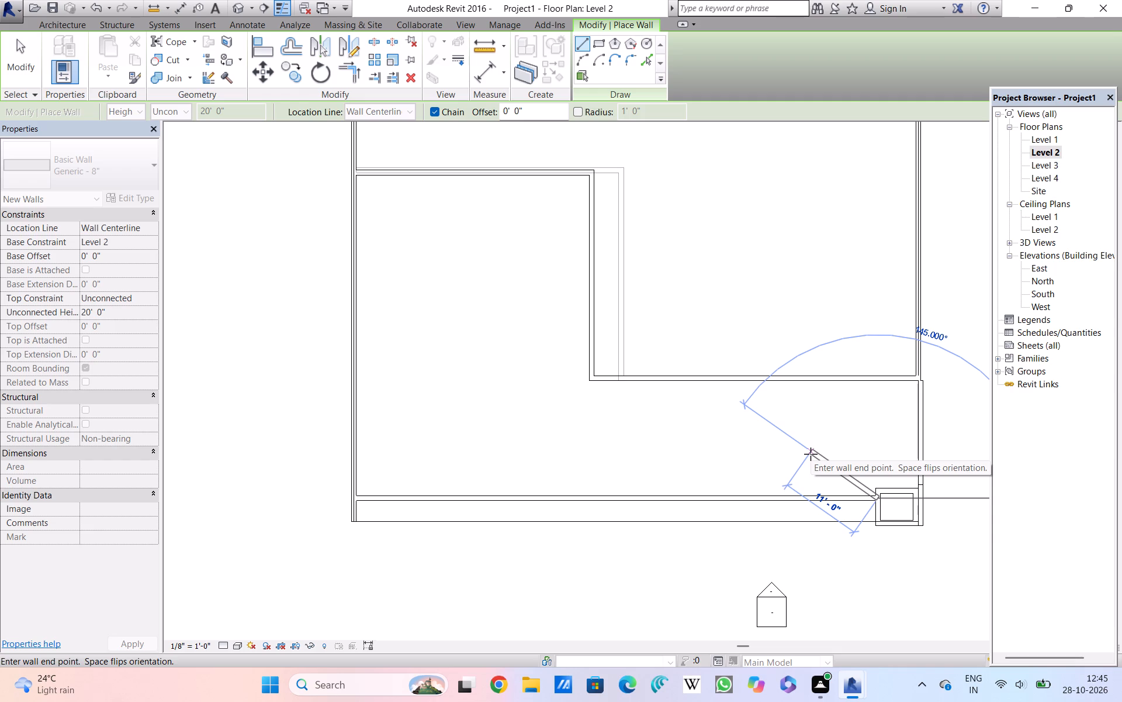
{"action": "key", "text": "Escape"}
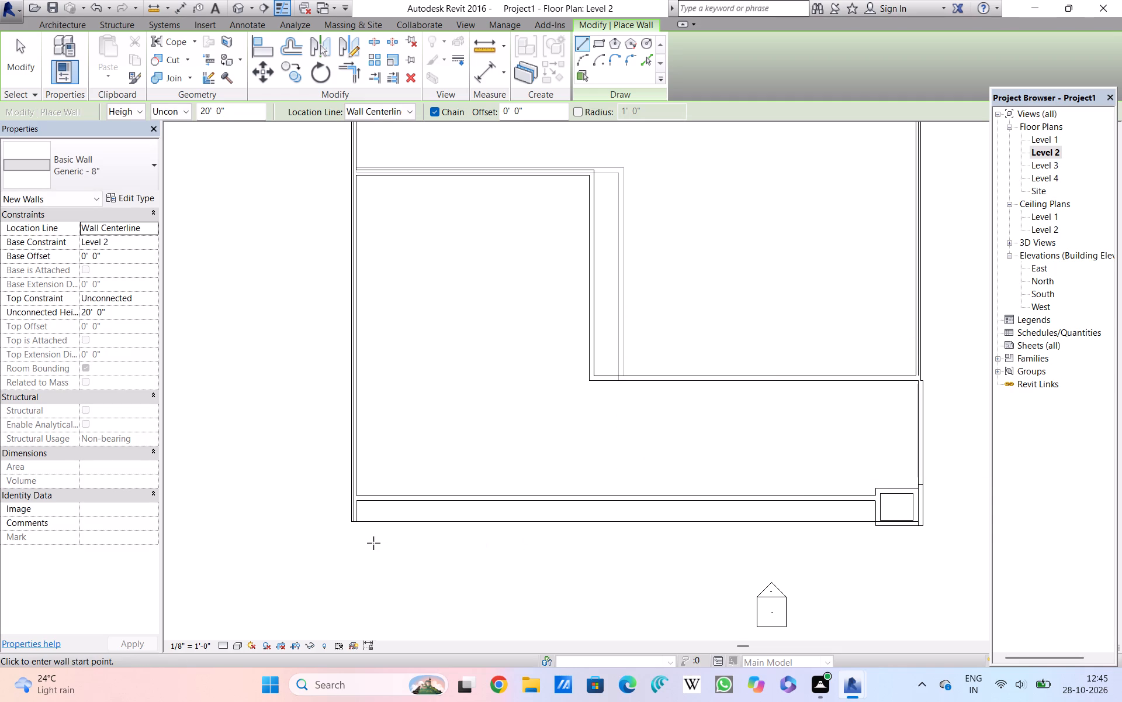
Draw a wall about 23' long eastward along the slab's south edge from the west wall's south end.
{"action": "scroll", "coordinate": [373, 543], "scroll_direction": "up", "scroll_amount": 5}
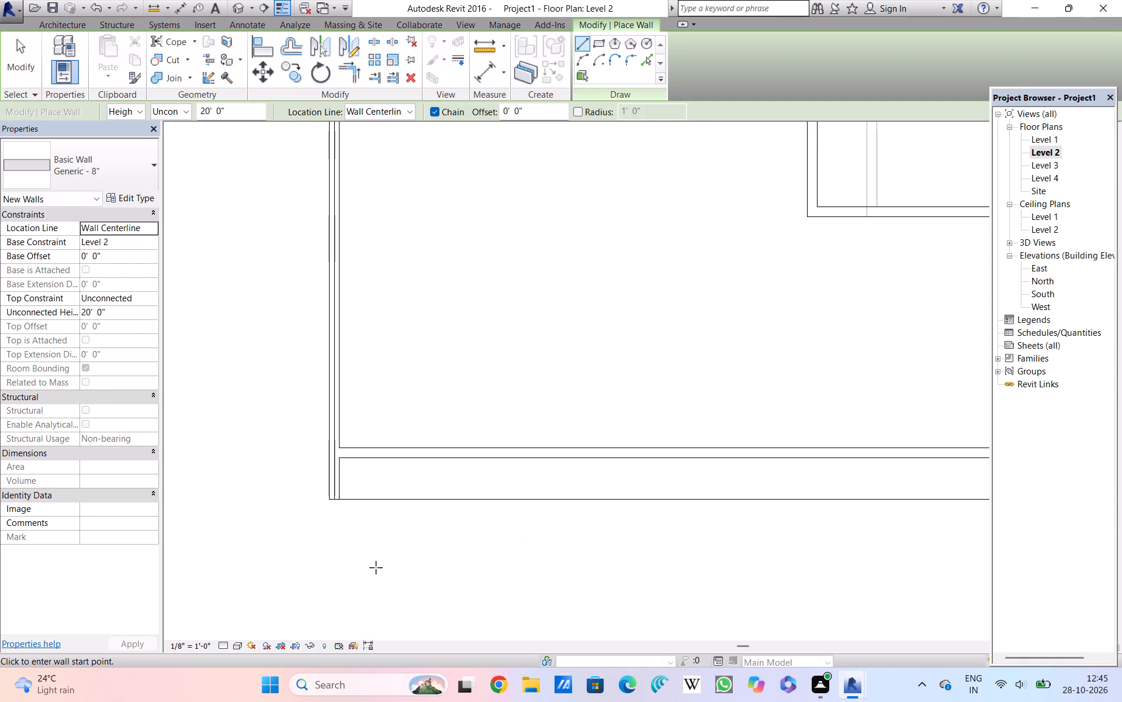
{"action": "scroll", "coordinate": [376, 567], "scroll_direction": "down", "scroll_amount": 4}
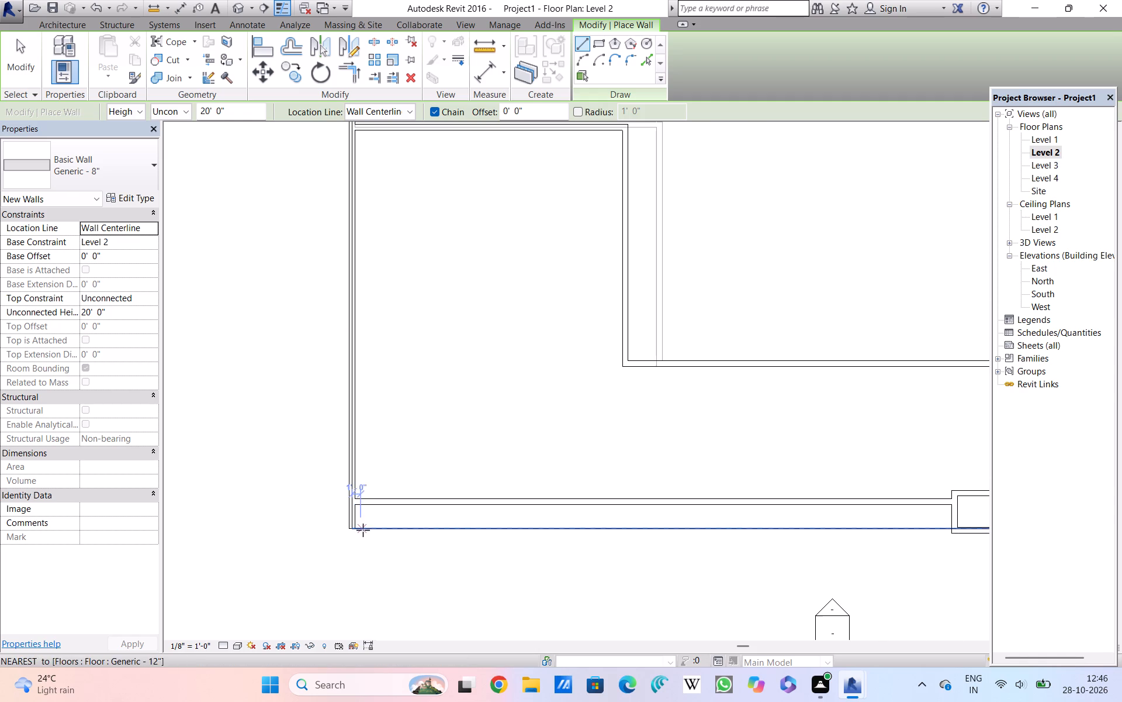
{"action": "left_click", "coordinate": [360, 527]}
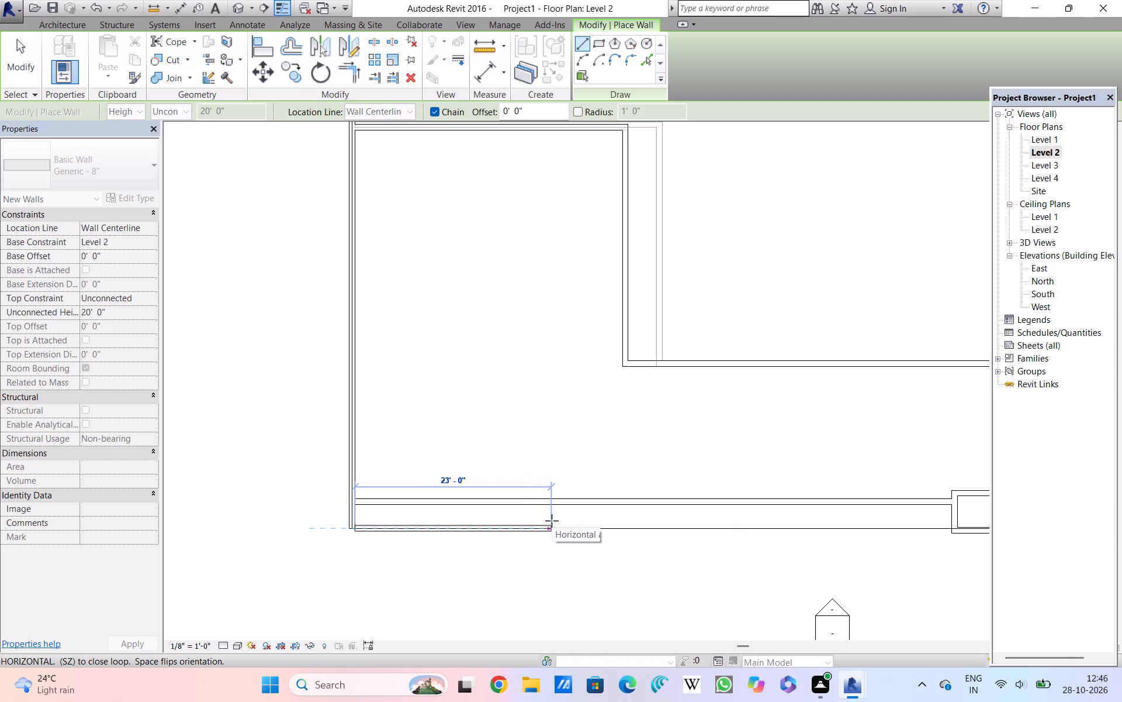
{"action": "left_click", "coordinate": [552, 521]}
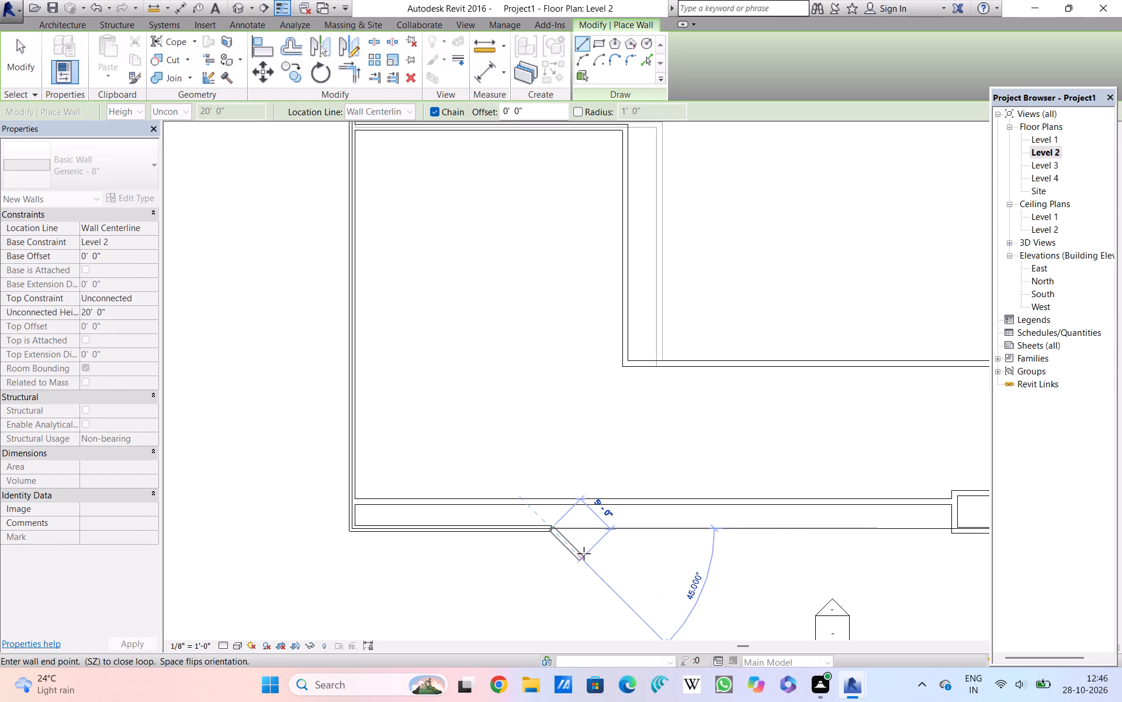
{"action": "key", "text": "Escape"}
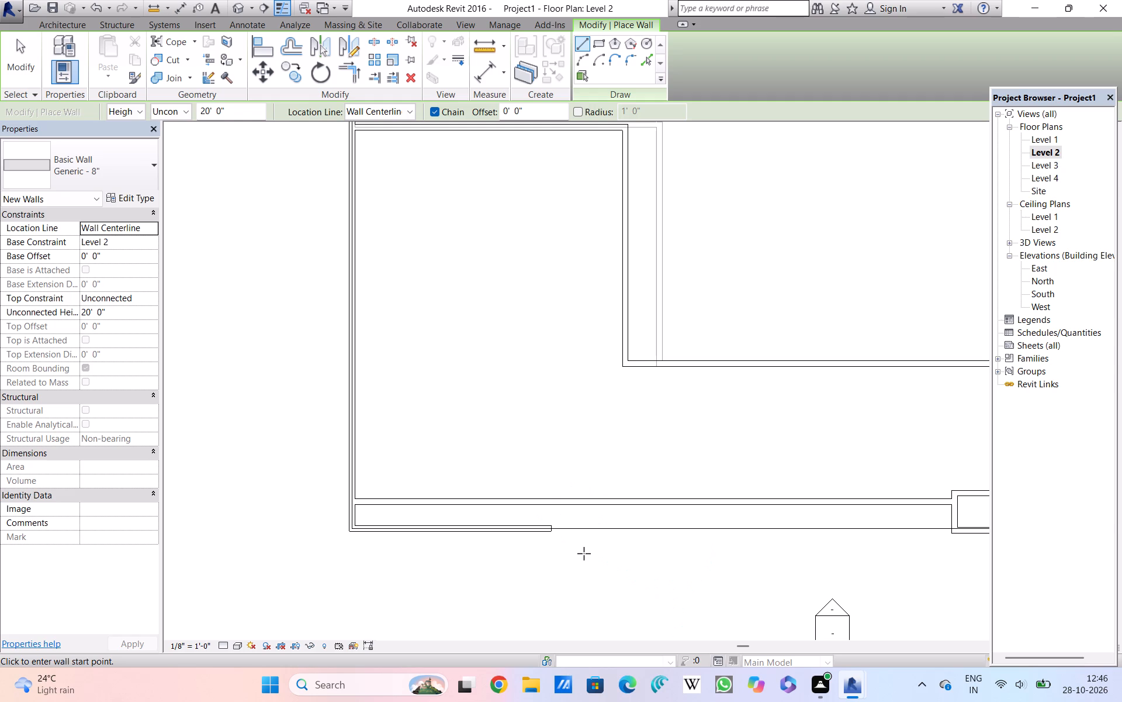
{"action": "key", "text": "Escape"}
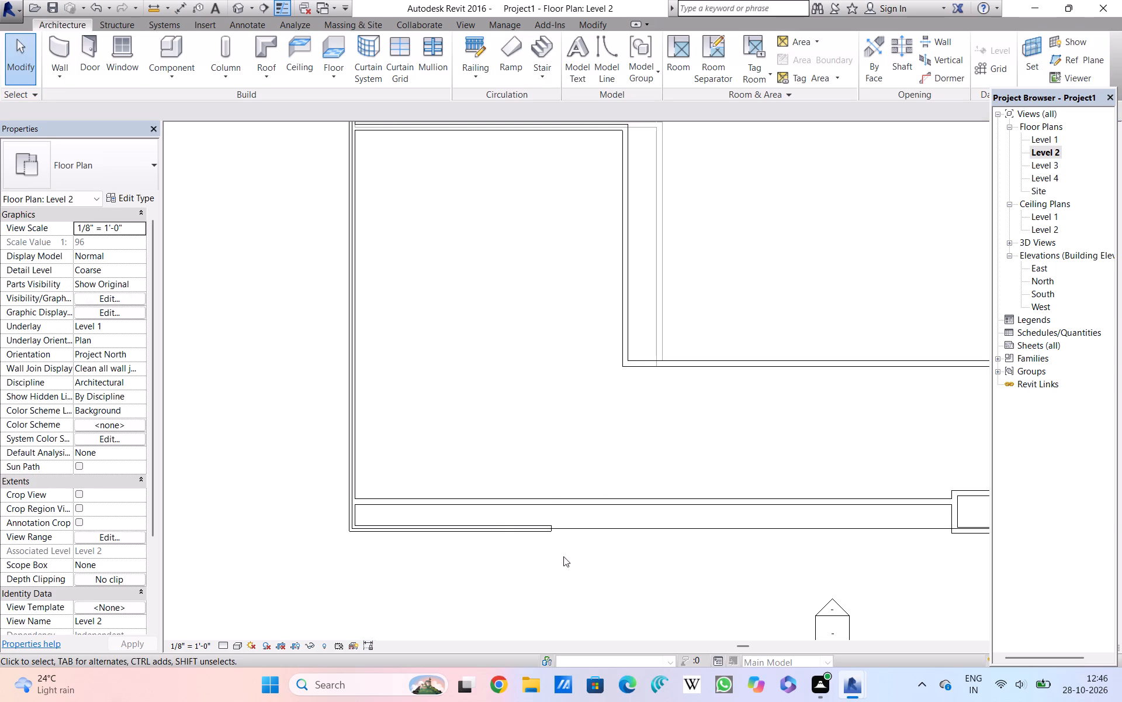
In the default 3D view, raise the top of the short south-edge wall to an unconnected height of about 27' 11".
{"action": "left_click", "coordinate": [233, 5]}
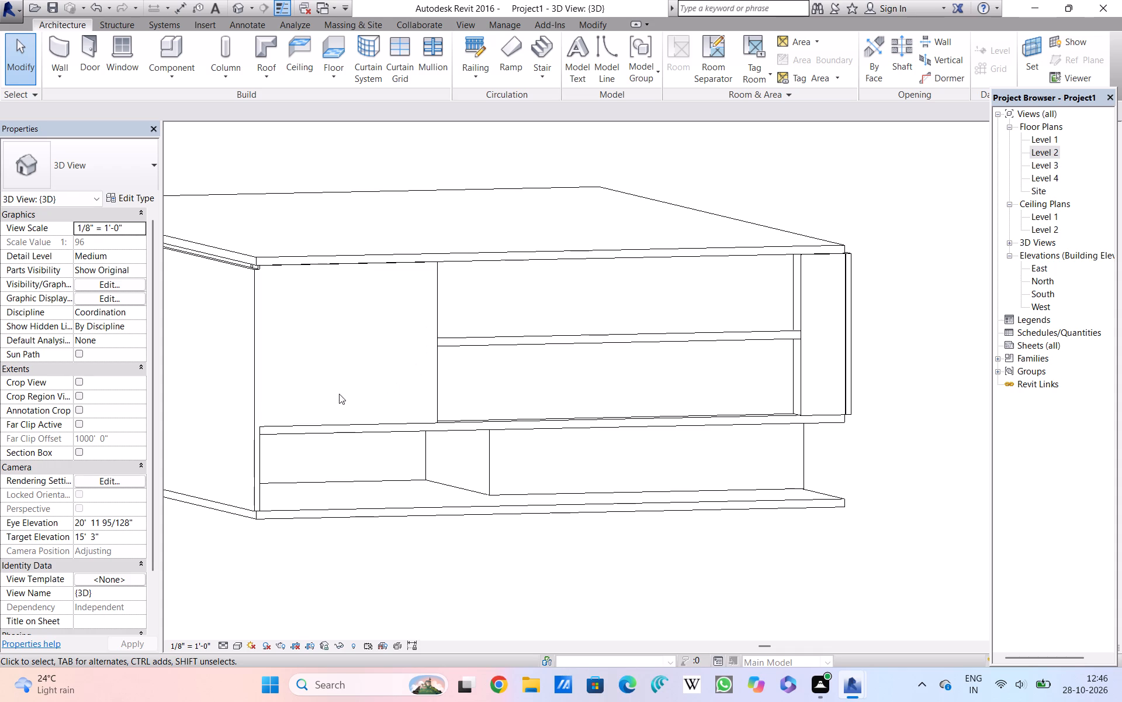
{"action": "left_click", "coordinate": [261, 400]}
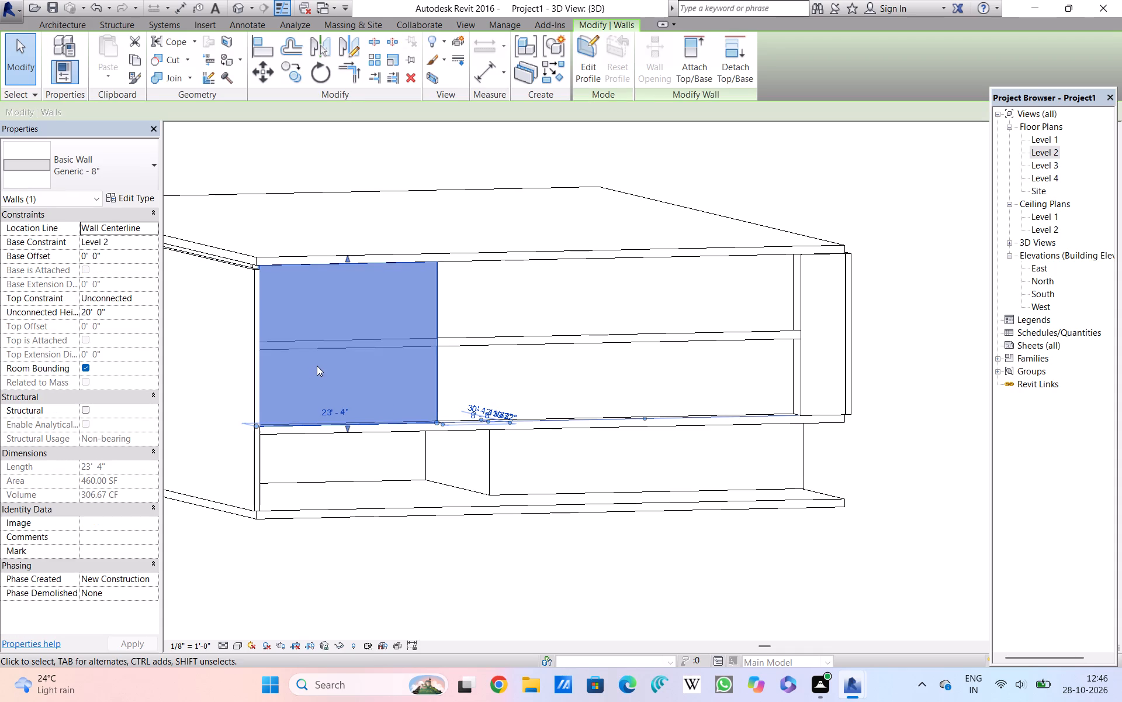
{"action": "middle_click_drag", "start_coordinate": [317, 366], "coordinate": [318, 435]}
{"action": "scroll", "coordinate": [333, 395], "scroll_direction": "up", "scroll_amount": 4}
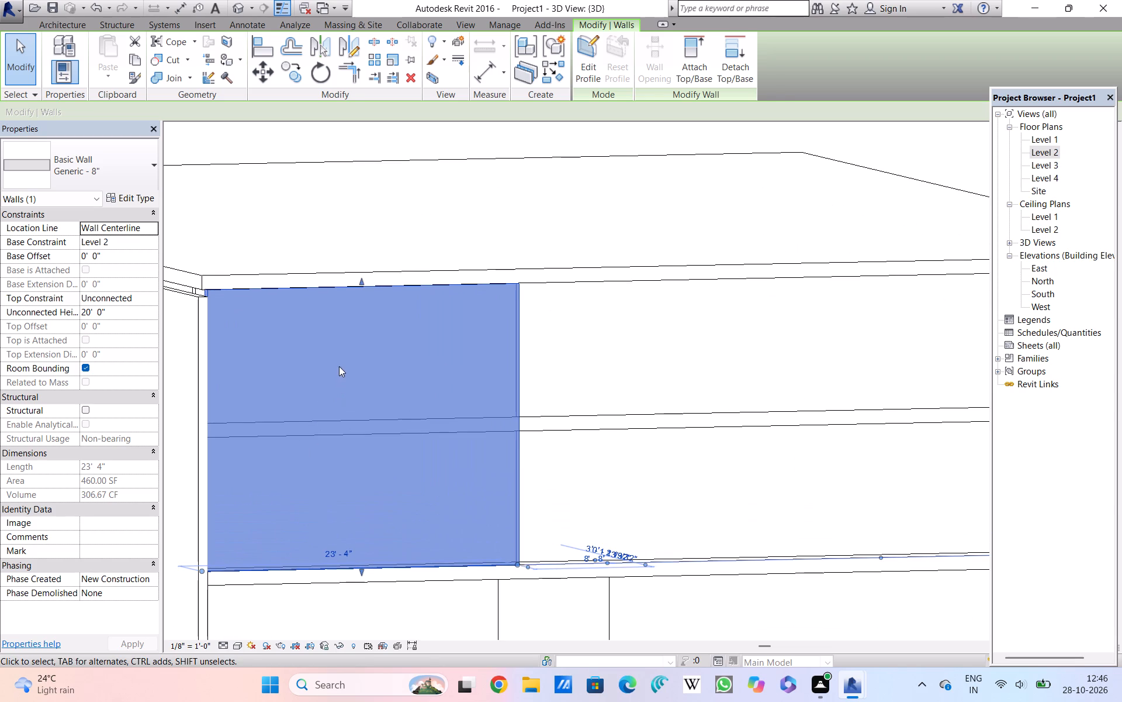
{"action": "left_click_drag", "start_coordinate": [362, 281], "coordinate": [371, 179]}
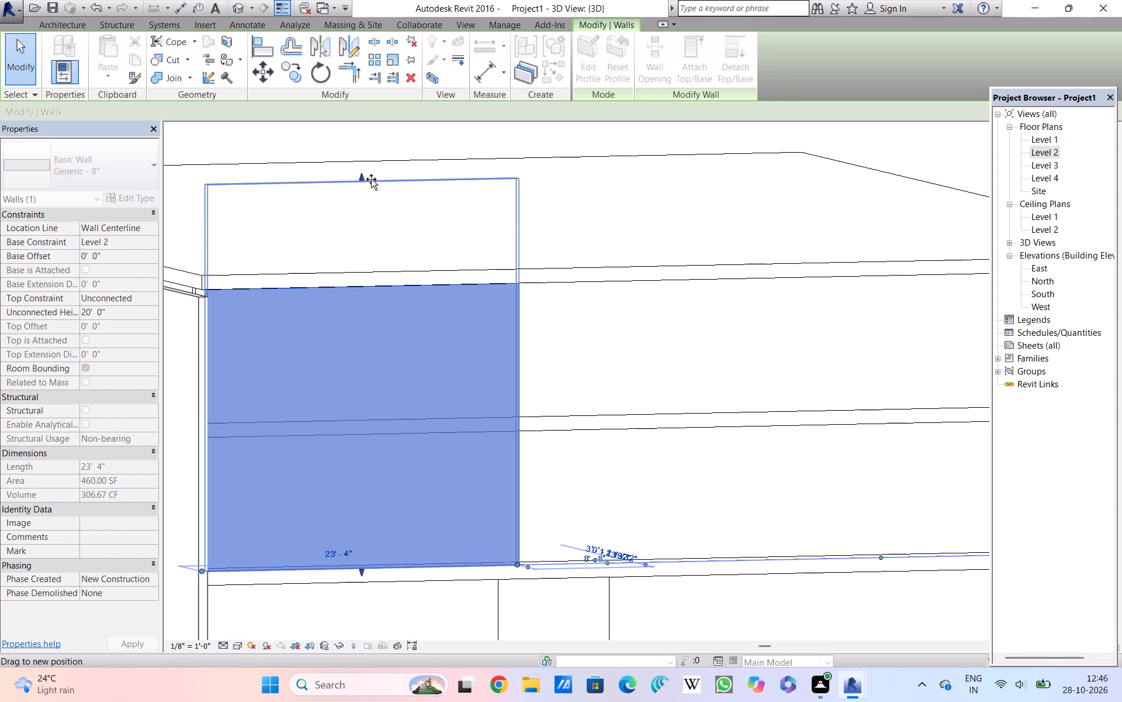
{"action": "left_click_drag", "start_coordinate": [371, 179], "coordinate": [373, 175]}
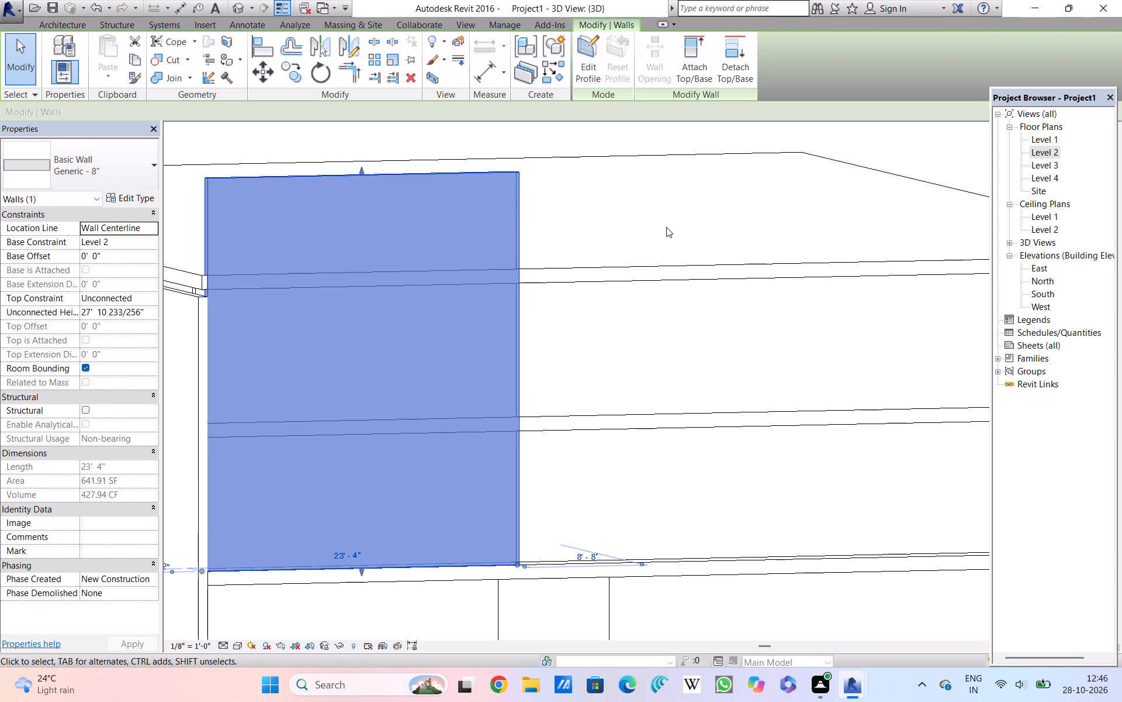
{"action": "left_click", "coordinate": [666, 227]}
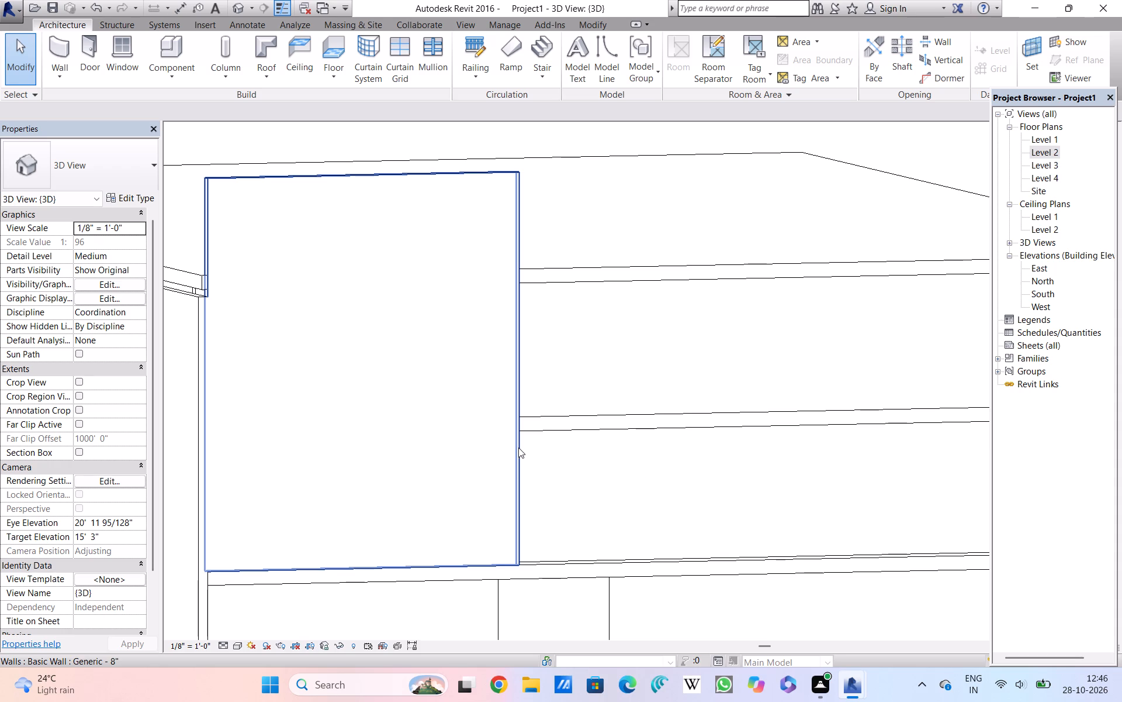
Edit the profile of the tall south-edge wall and draw a vertical rectangular slot about 6" wide by 26' tall near its west edge.
{"action": "left_click", "coordinate": [531, 430]}
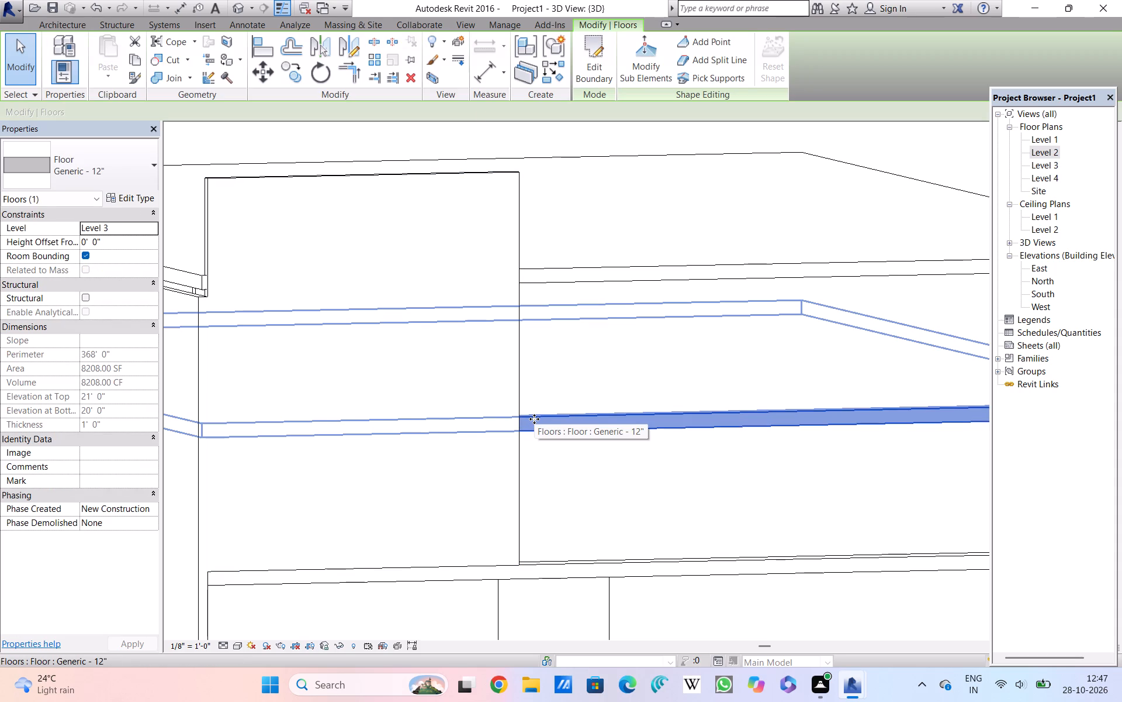
{"action": "scroll", "coordinate": [534, 419], "scroll_direction": "down", "scroll_amount": 6}
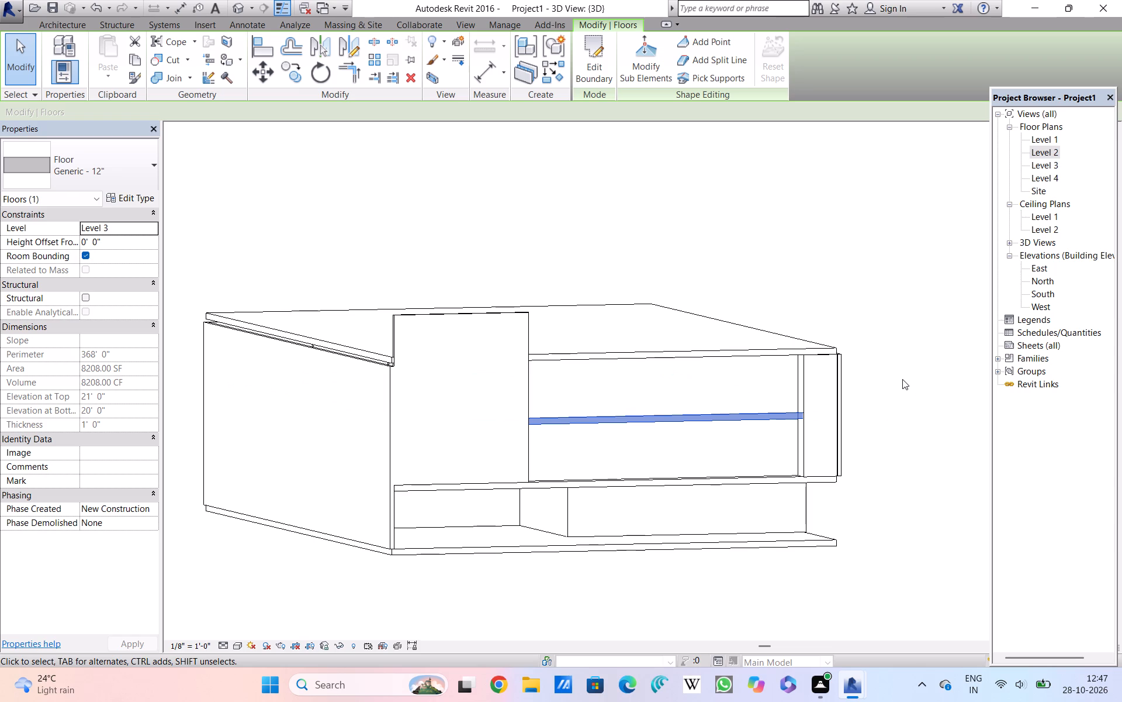
{"action": "left_click", "coordinate": [529, 441]}
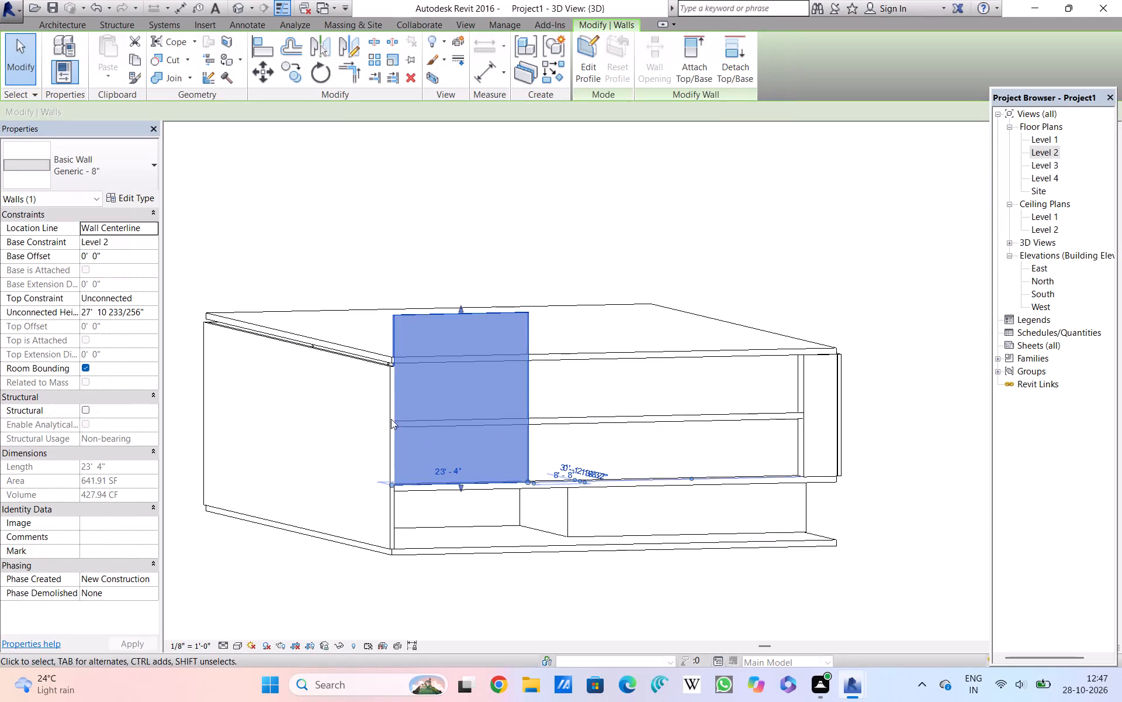
{"action": "left_click", "coordinate": [587, 72]}
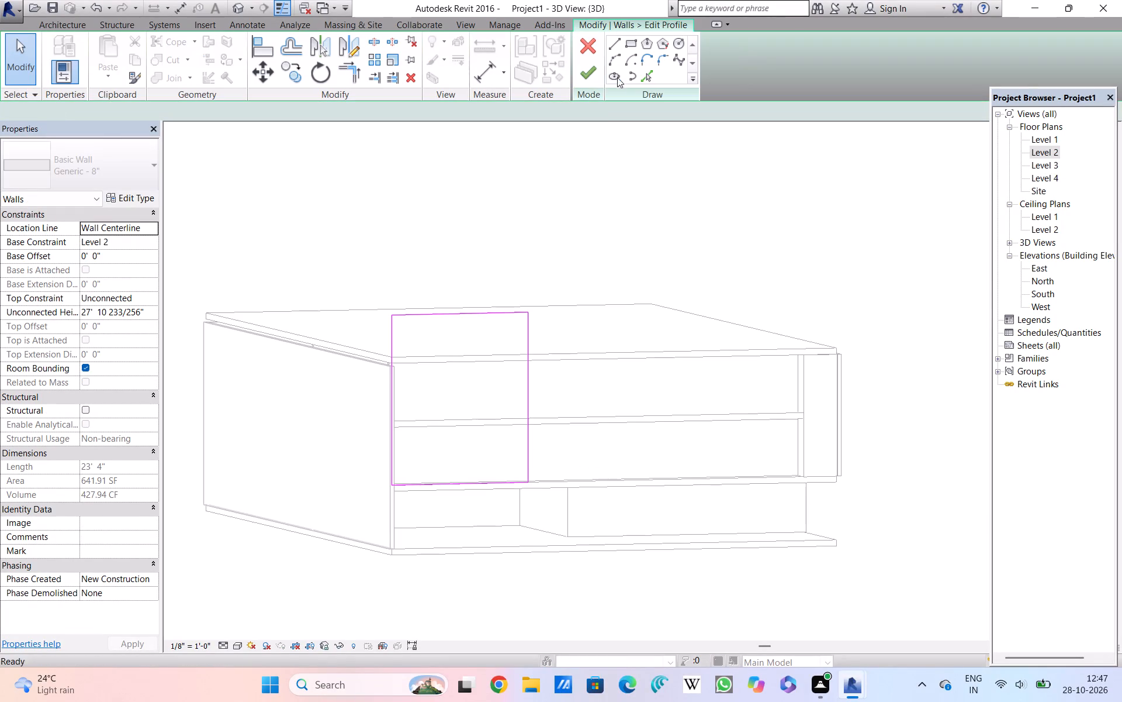
{"action": "left_click", "coordinate": [633, 45]}
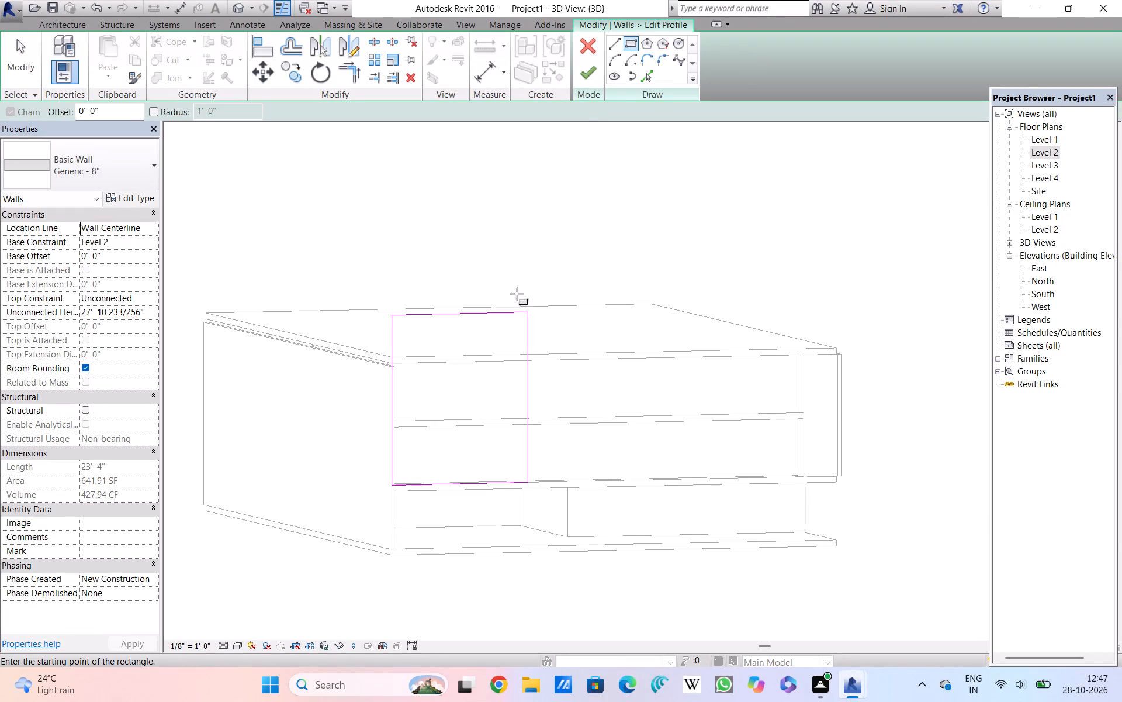
{"action": "middle_click_drag", "start_coordinate": [417, 337], "coordinate": [423, 337]}
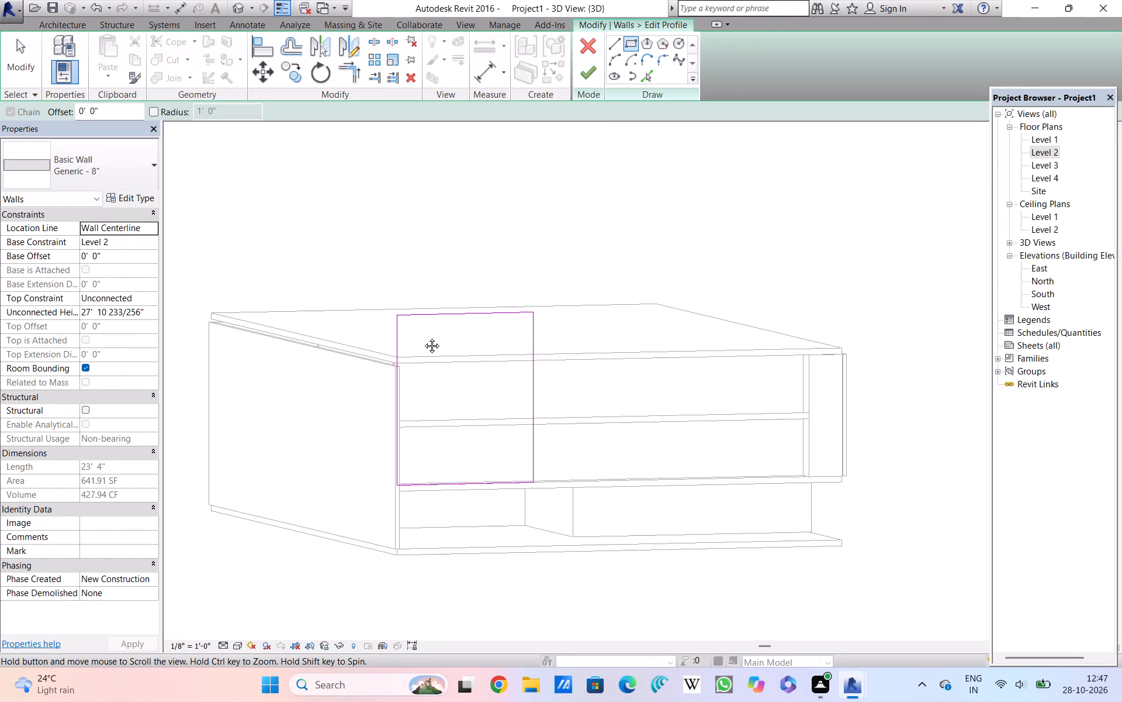
{"action": "middle_click_drag", "start_coordinate": [423, 337], "coordinate": [477, 322]}
{"action": "scroll", "coordinate": [474, 359], "scroll_direction": "up", "scroll_amount": 6}
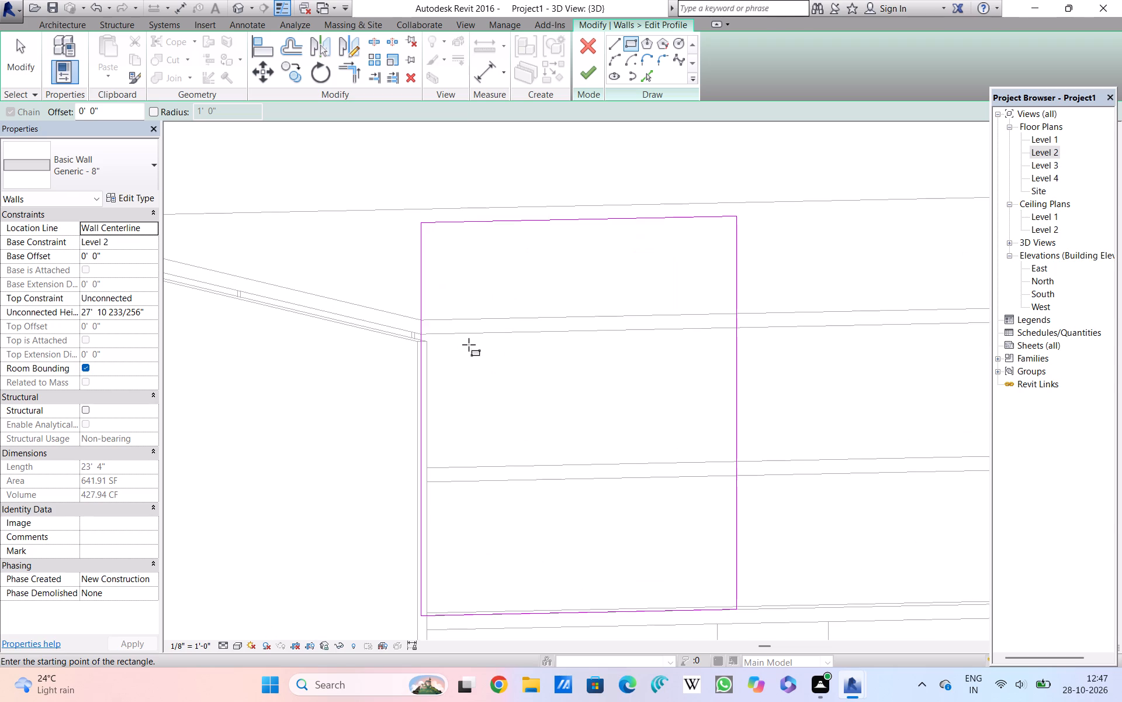
{"action": "left_click", "coordinate": [435, 240]}
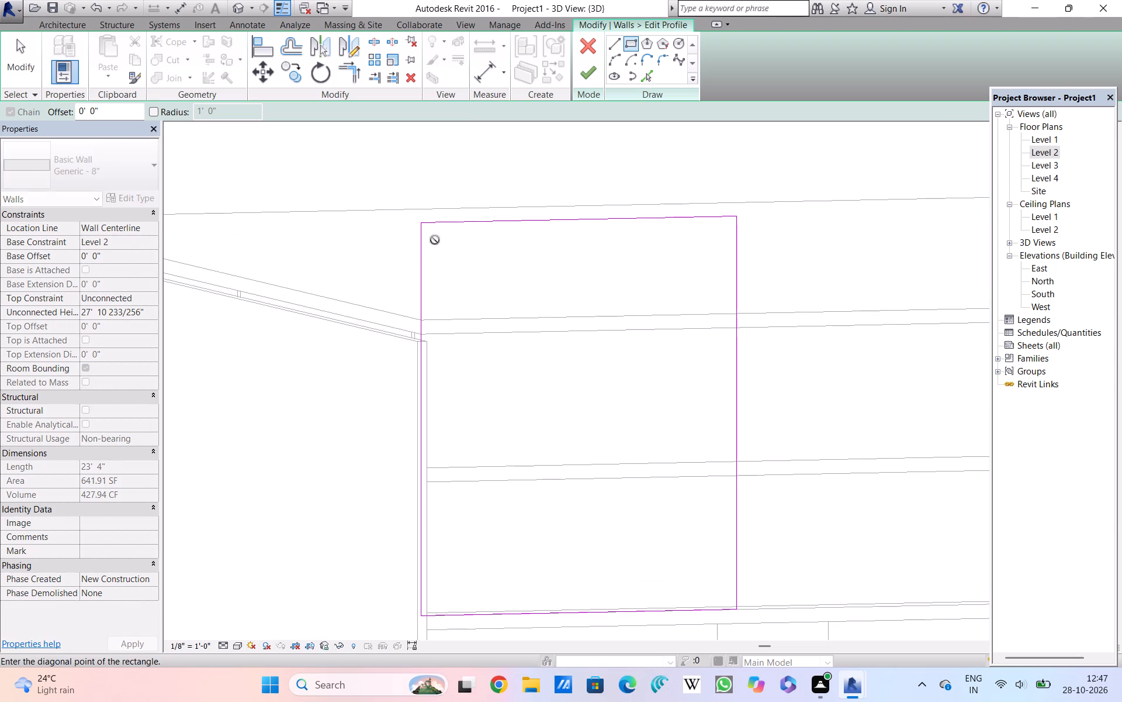
{"action": "left_click", "coordinate": [441, 605]}
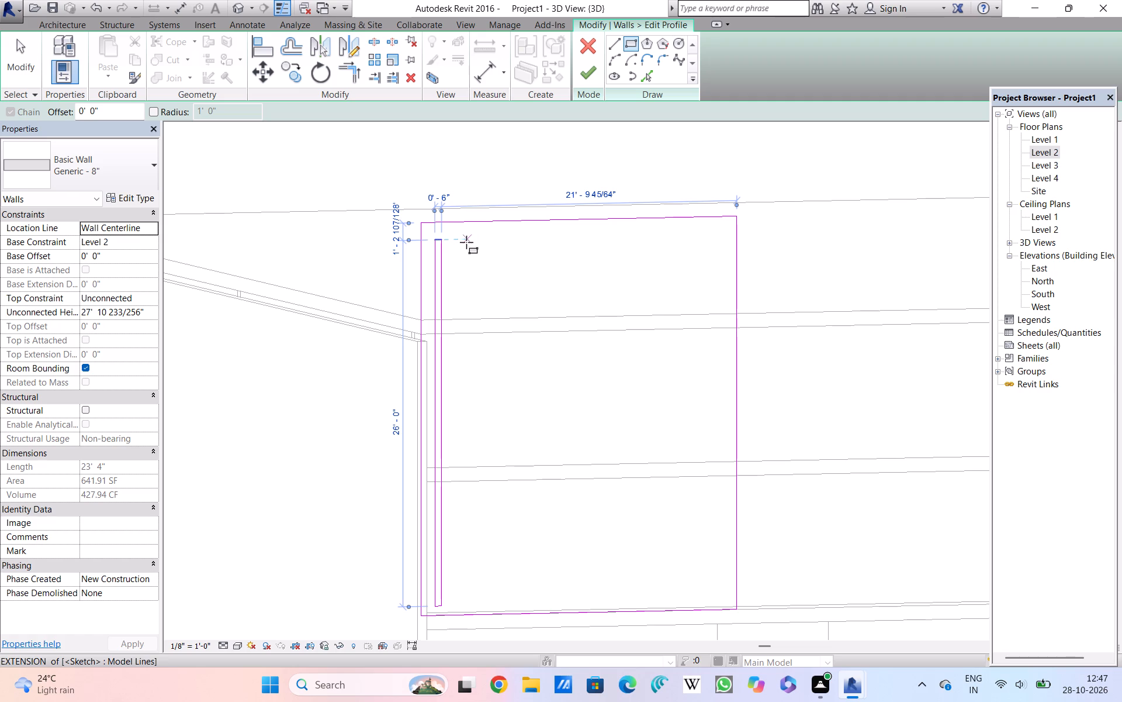
Add five more spaced vertical slots in the wall profile, progressing eastward, each about 5" to 9" wide and 26' tall.
{"action": "left_click", "coordinate": [455, 241]}
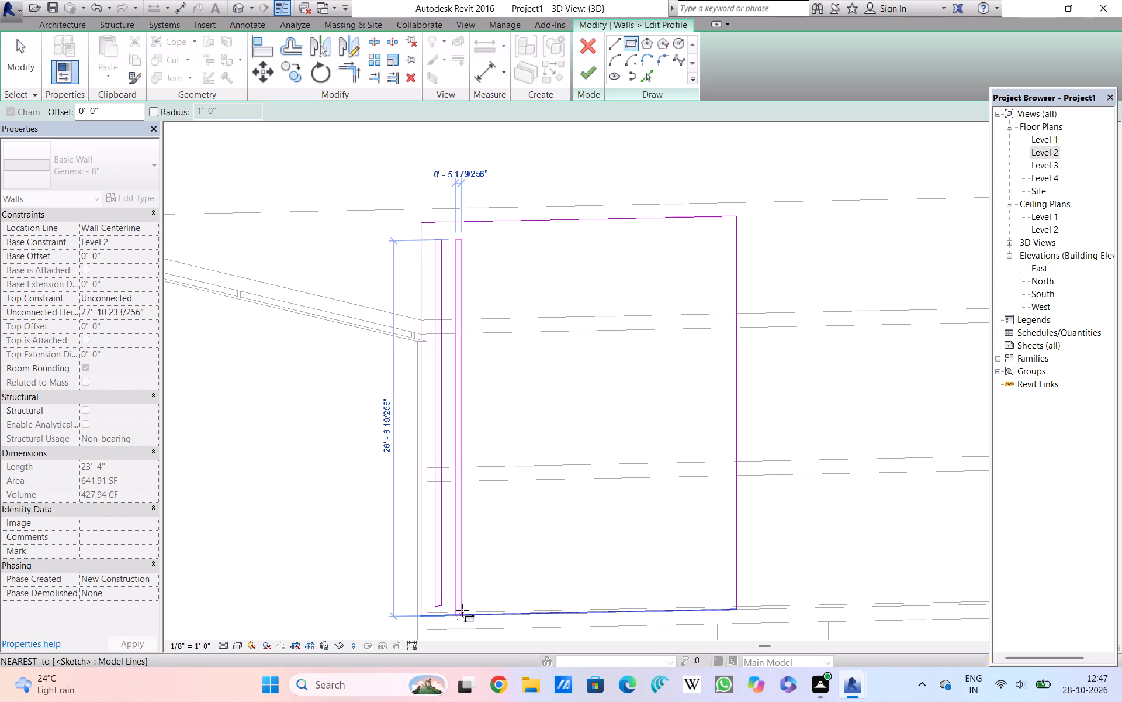
{"action": "left_click", "coordinate": [465, 606]}
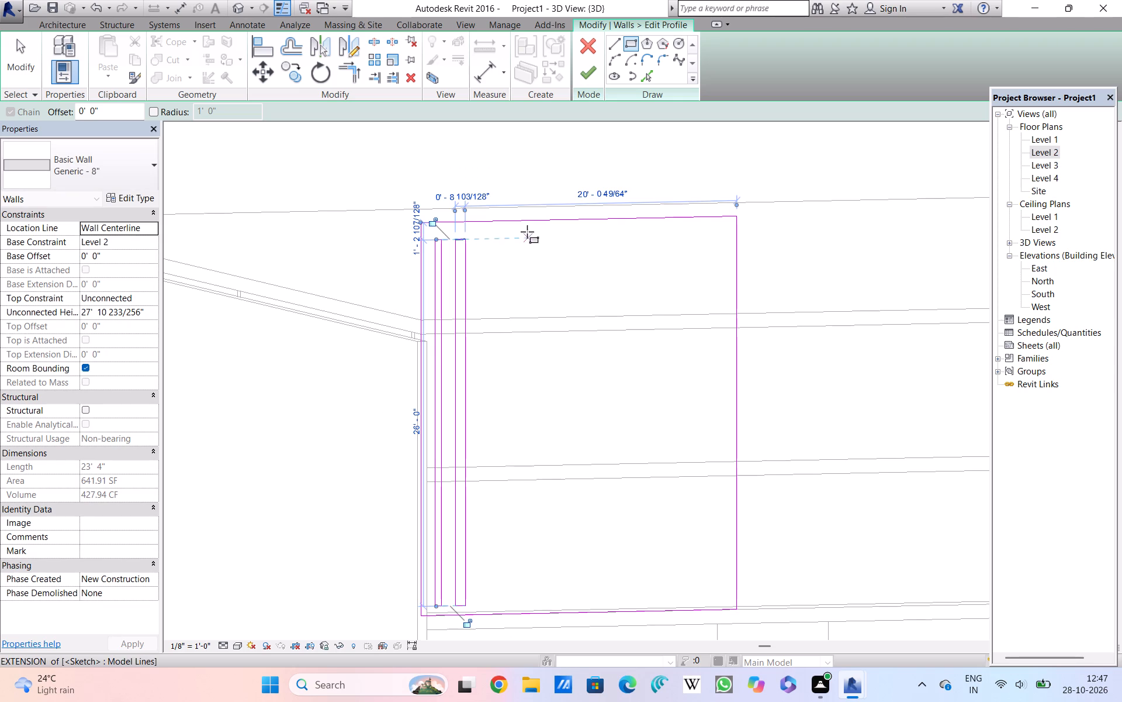
{"action": "left_click", "coordinate": [481, 242]}
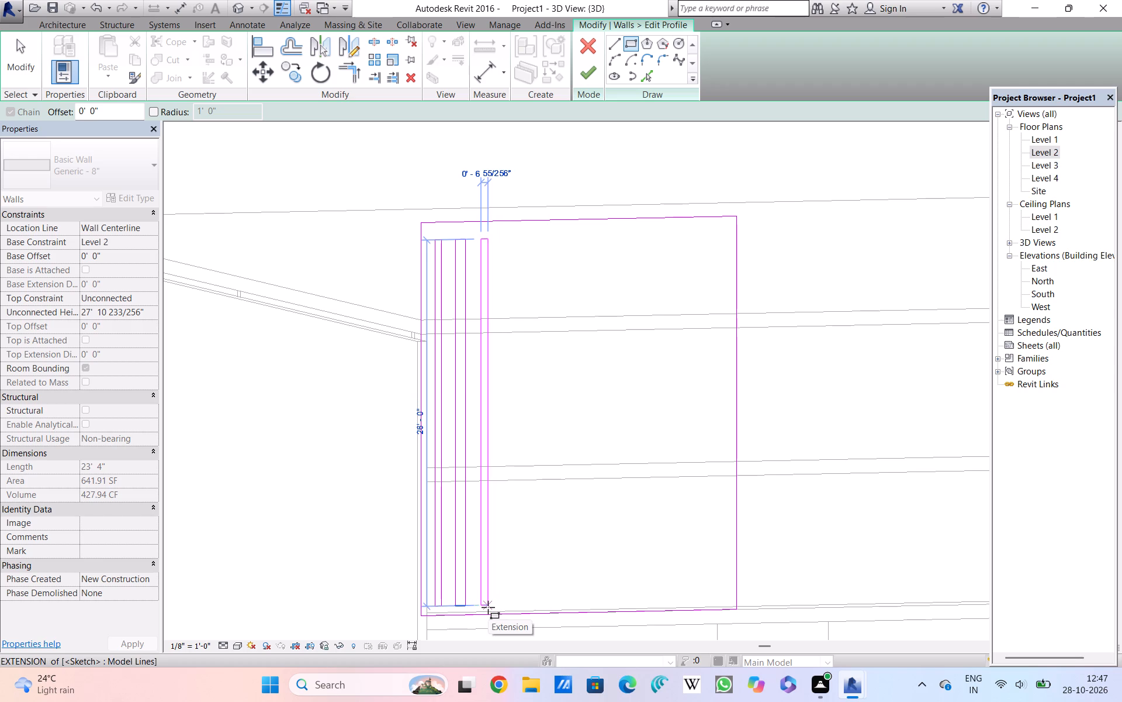
{"action": "left_click", "coordinate": [488, 604]}
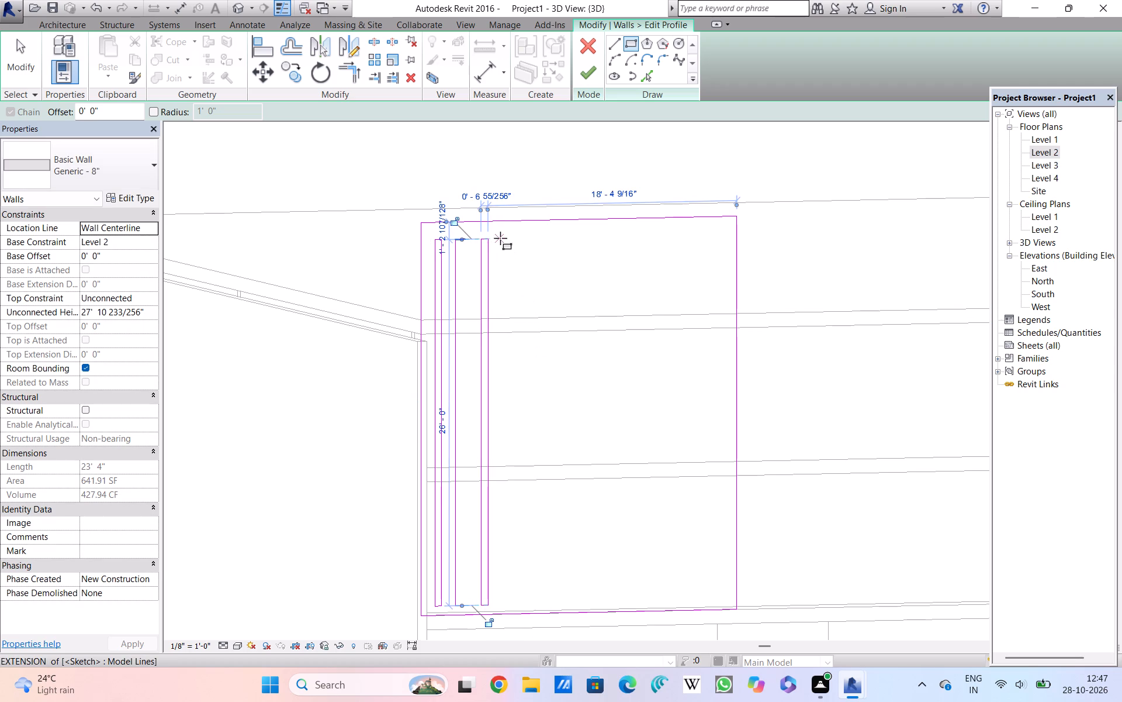
{"action": "left_click", "coordinate": [505, 240]}
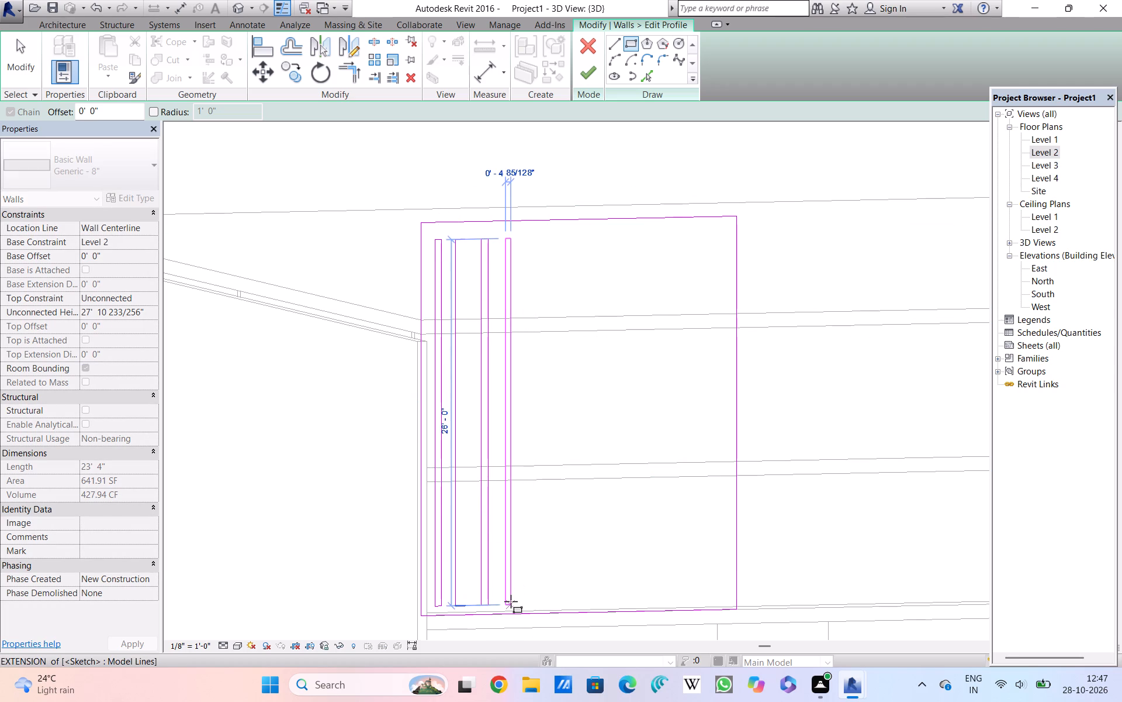
{"action": "left_click", "coordinate": [511, 601]}
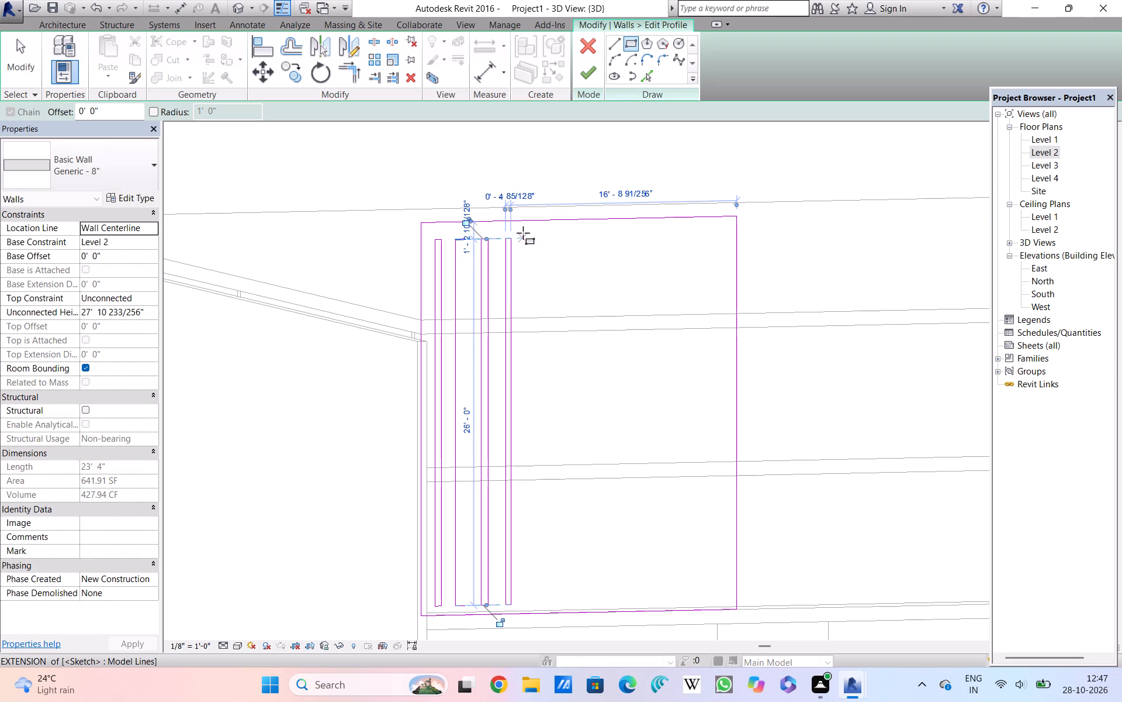
{"action": "left_click", "coordinate": [527, 240]}
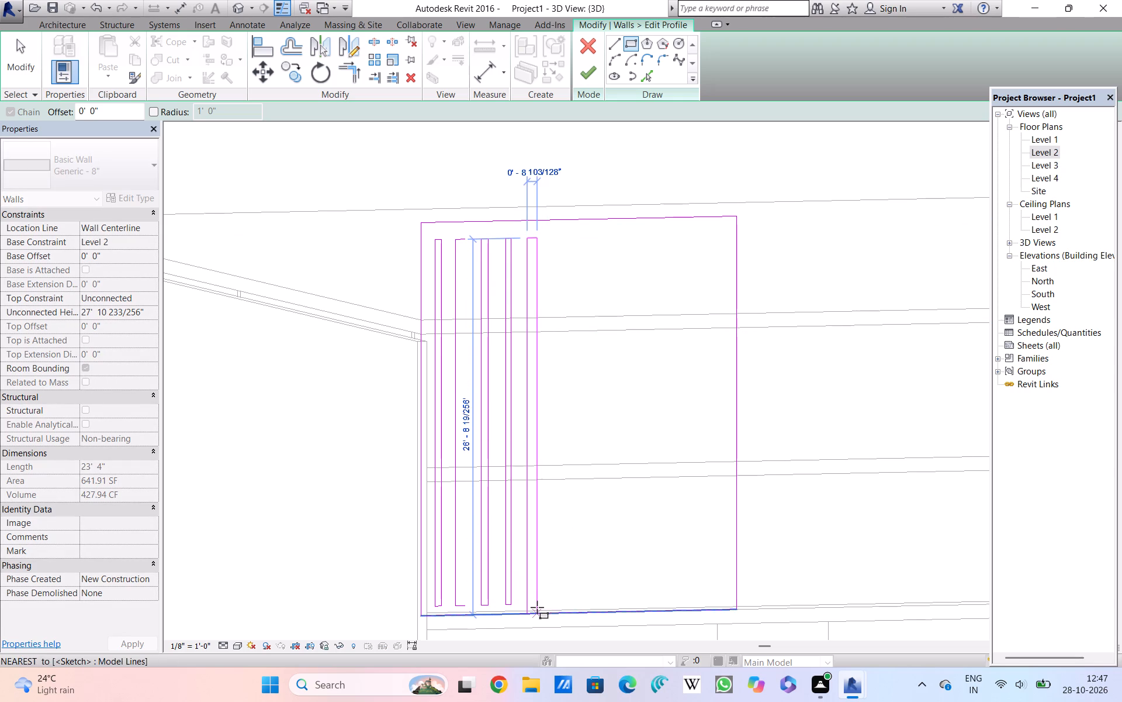
{"action": "left_click", "coordinate": [536, 599]}
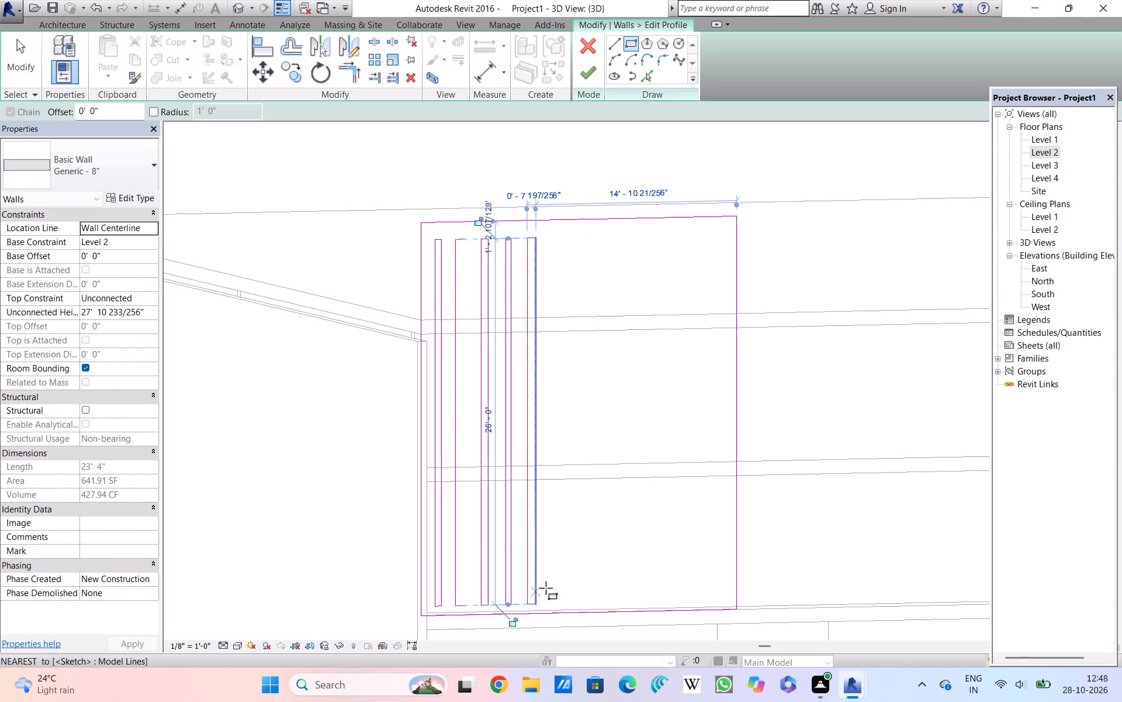
{"action": "left_click", "coordinate": [558, 237]}
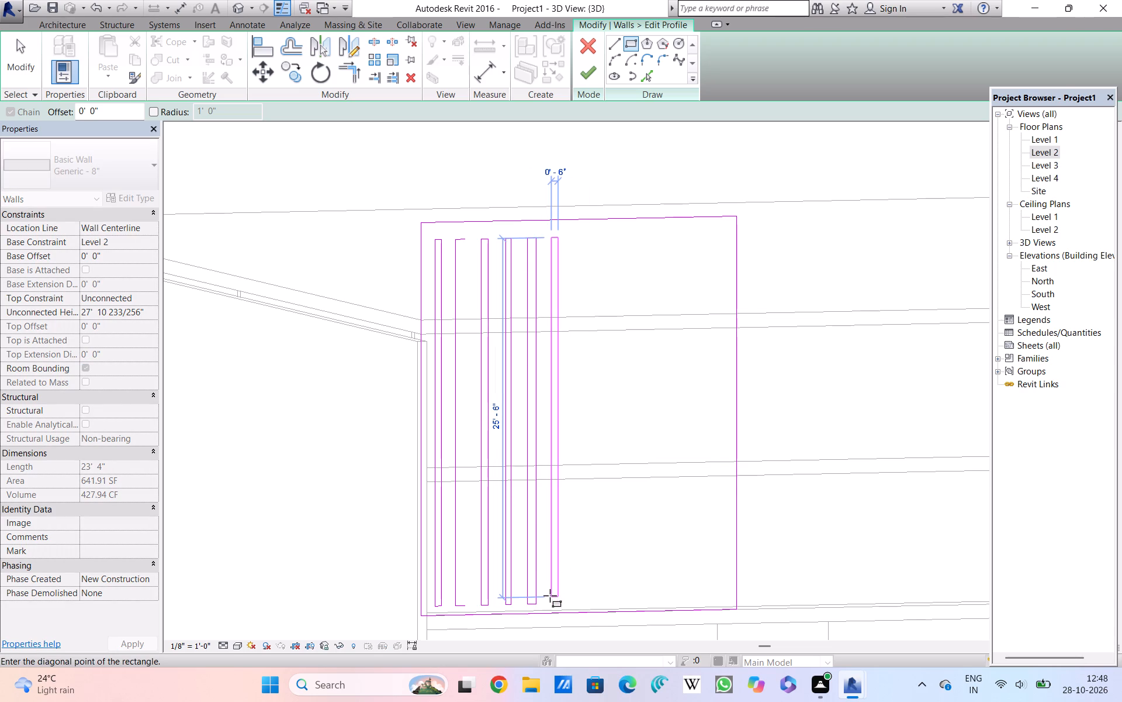
{"action": "left_click", "coordinate": [549, 601]}
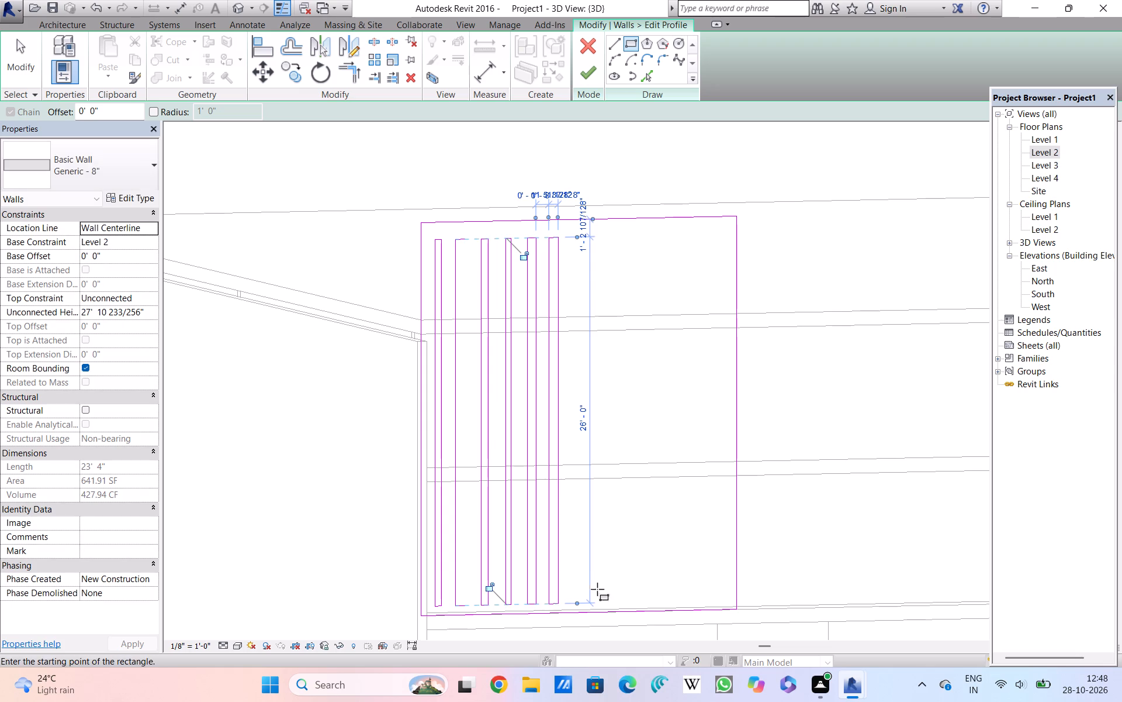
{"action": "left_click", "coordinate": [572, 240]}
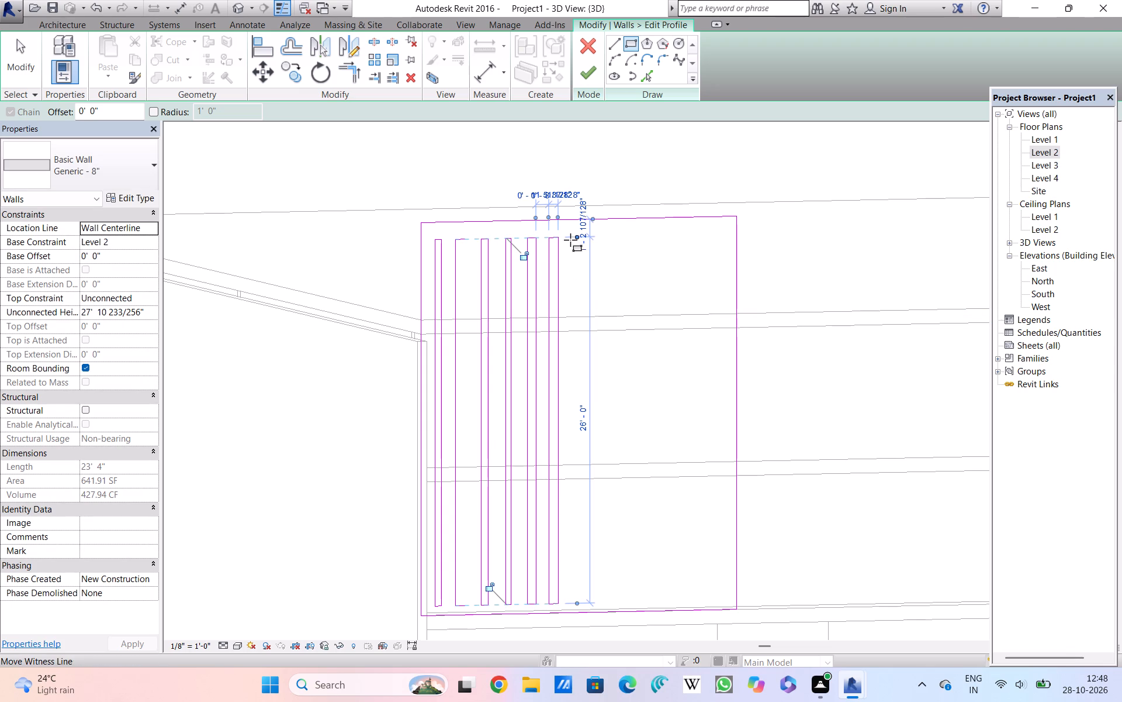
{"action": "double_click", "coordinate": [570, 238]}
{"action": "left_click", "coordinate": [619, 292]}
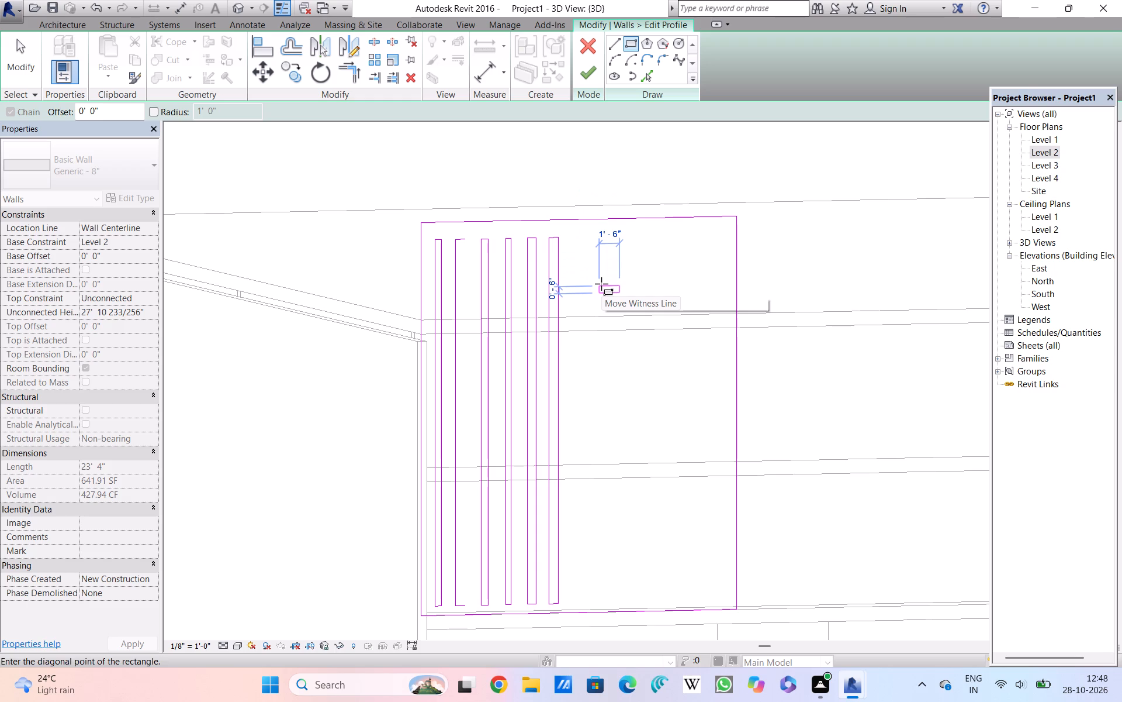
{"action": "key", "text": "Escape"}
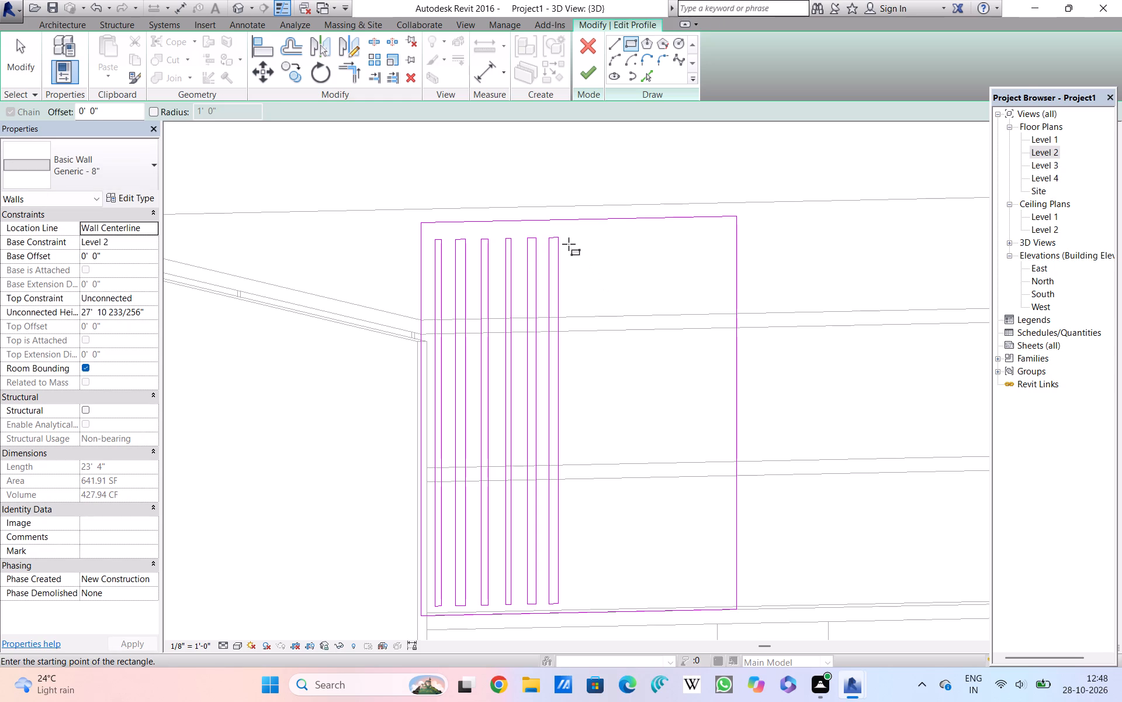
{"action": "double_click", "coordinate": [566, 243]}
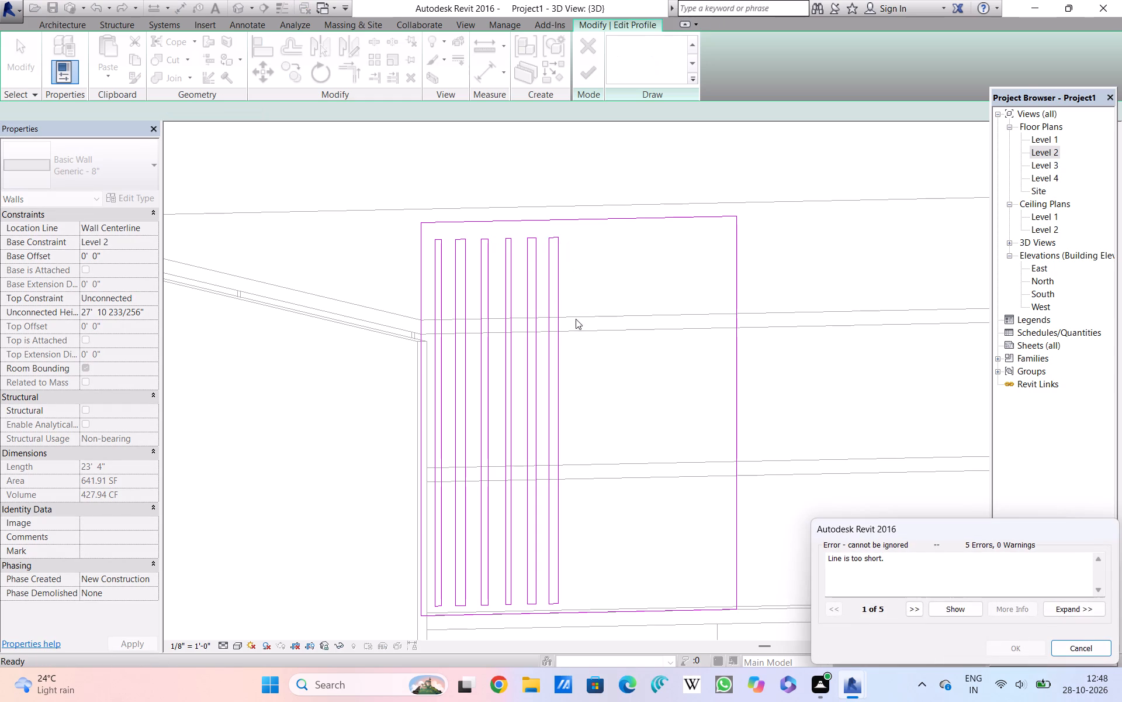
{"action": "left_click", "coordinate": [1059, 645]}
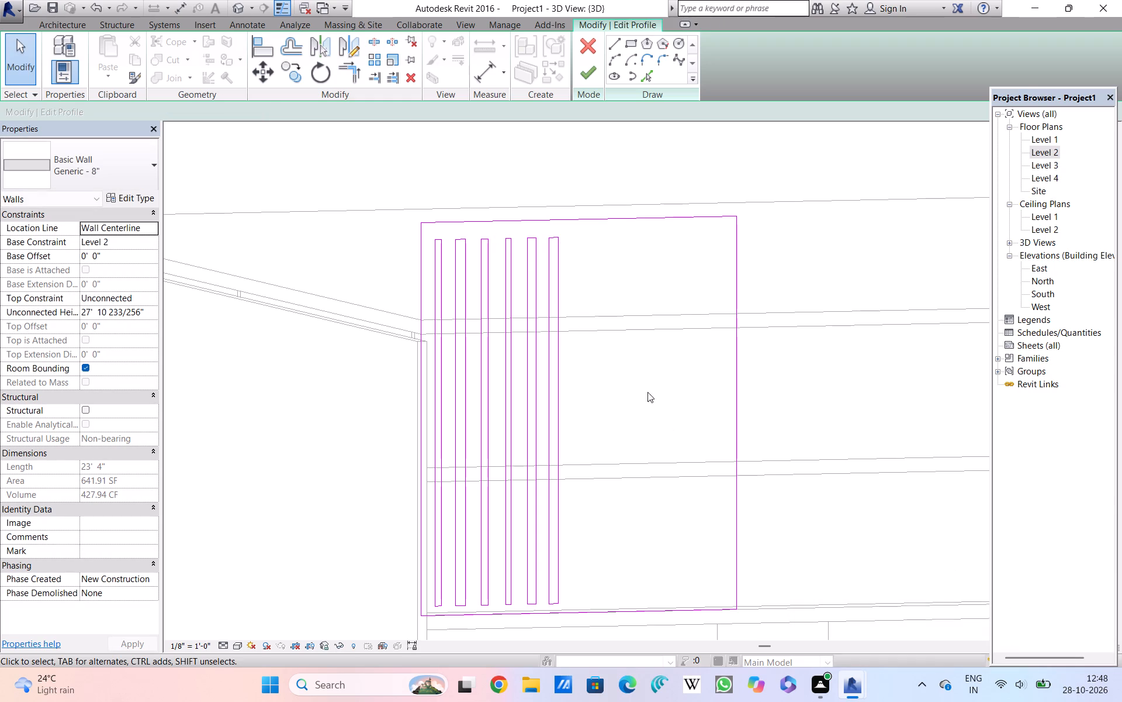
Draw five more vertical slots further east, about 4" to 10" wide and 26' tall, extending the second to the profile's bottom edge.
{"action": "left_click", "coordinate": [628, 41]}
{"action": "left_click", "coordinate": [572, 236]}
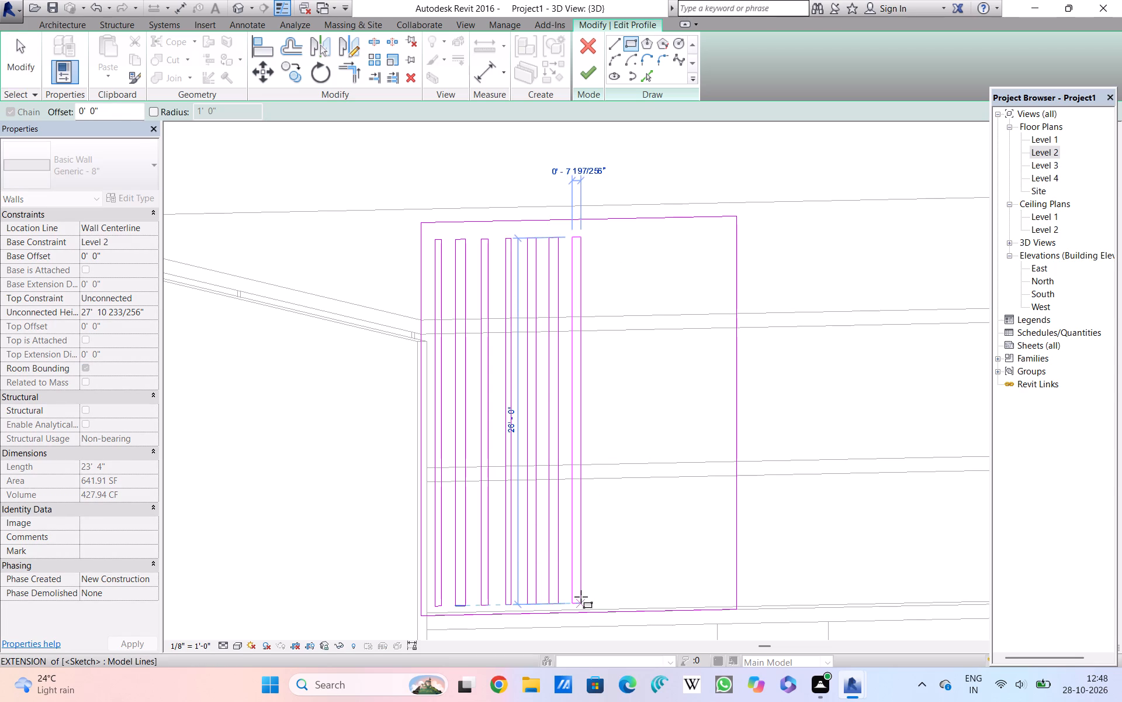
{"action": "left_click", "coordinate": [581, 597]}
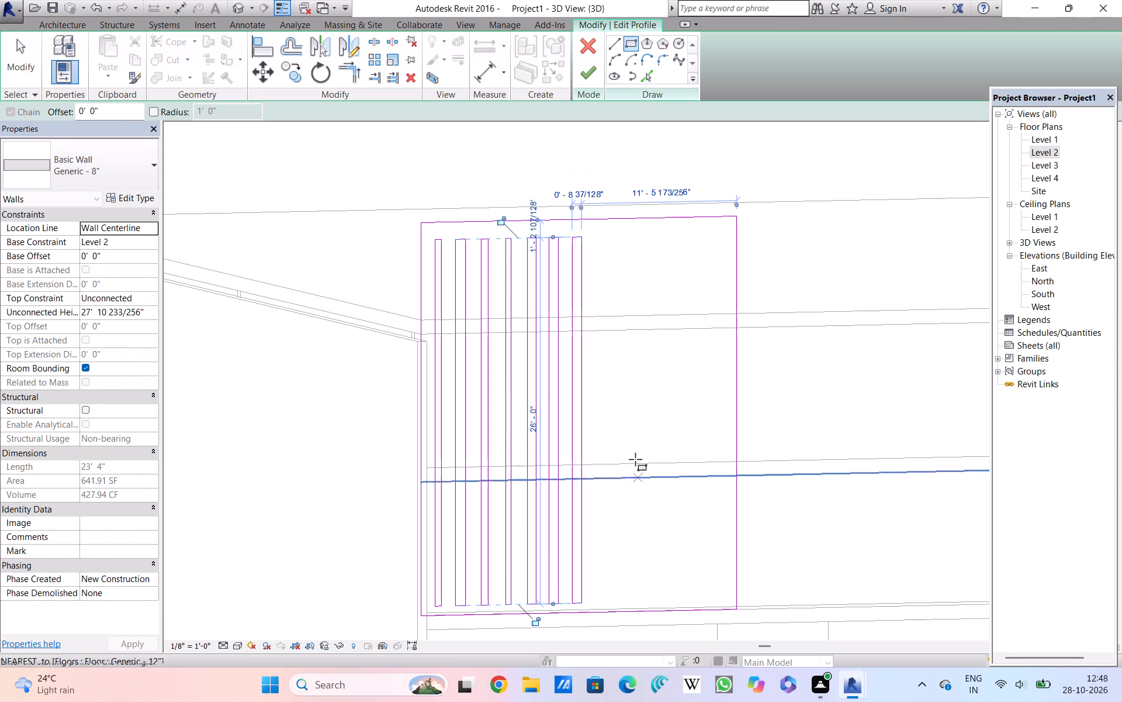
{"action": "left_click", "coordinate": [601, 236]}
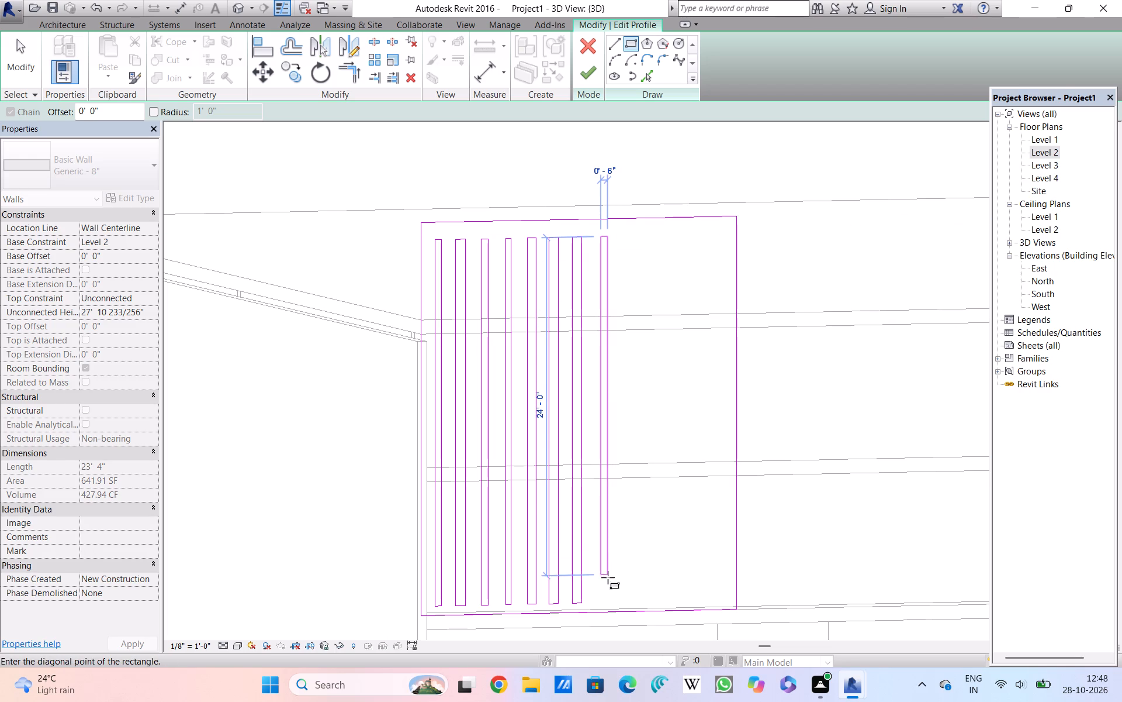
{"action": "left_click", "coordinate": [612, 608]}
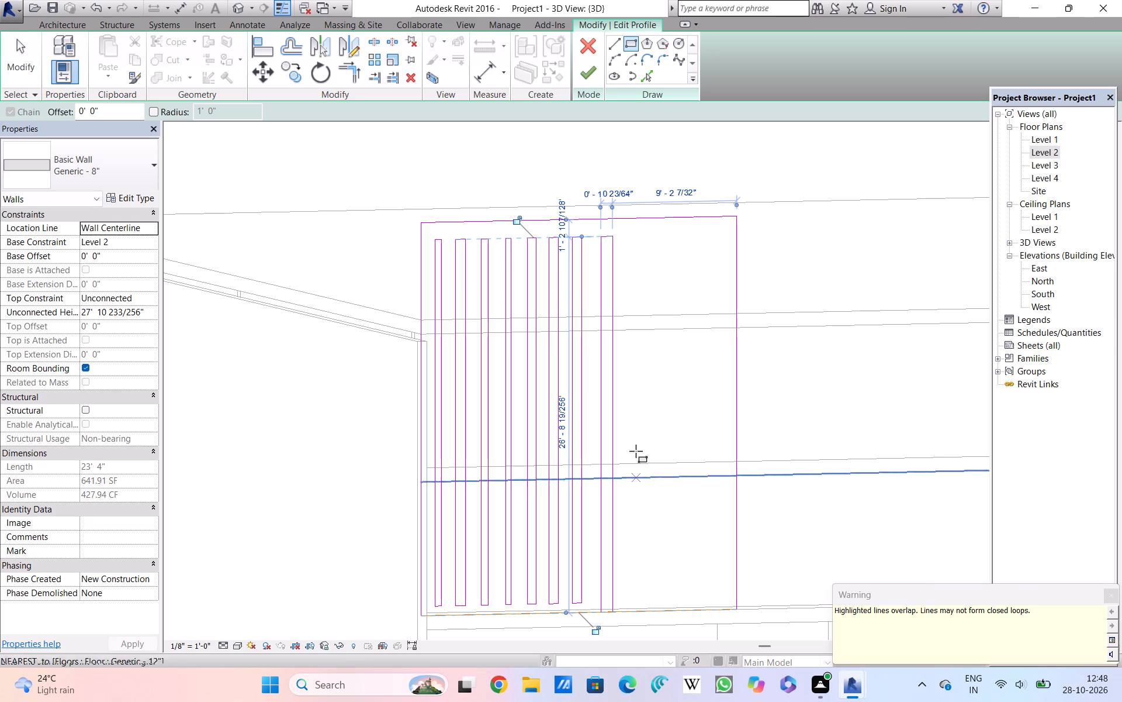
{"action": "left_click", "coordinate": [632, 240]}
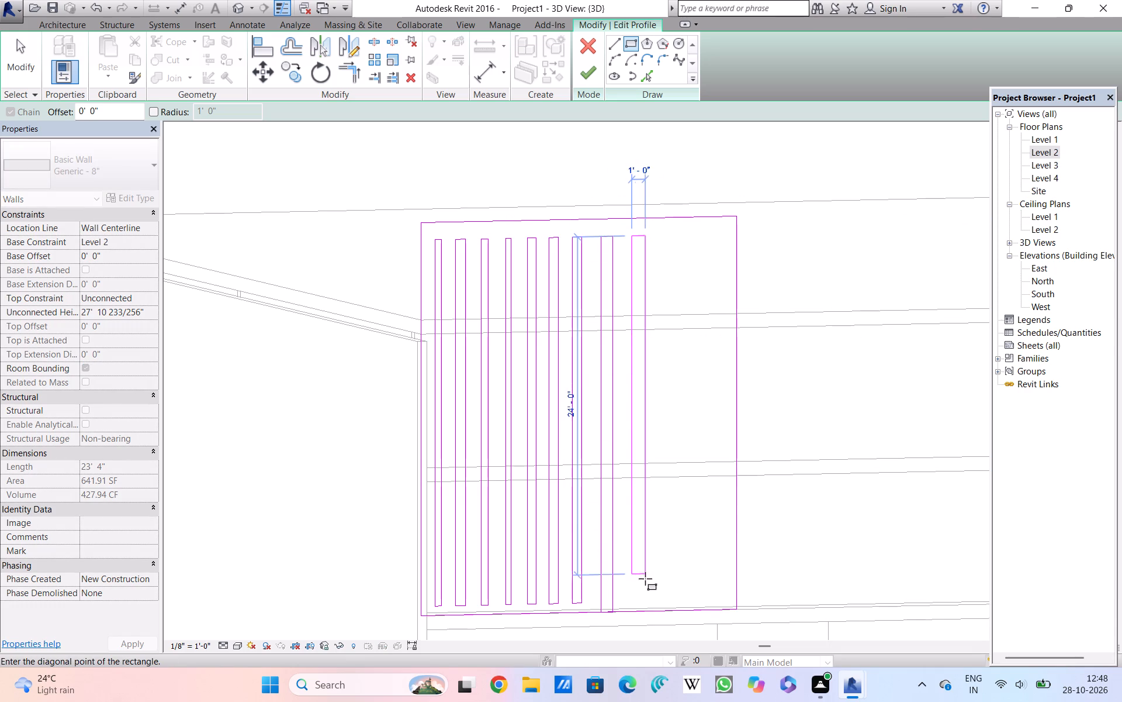
{"action": "left_click", "coordinate": [639, 599]}
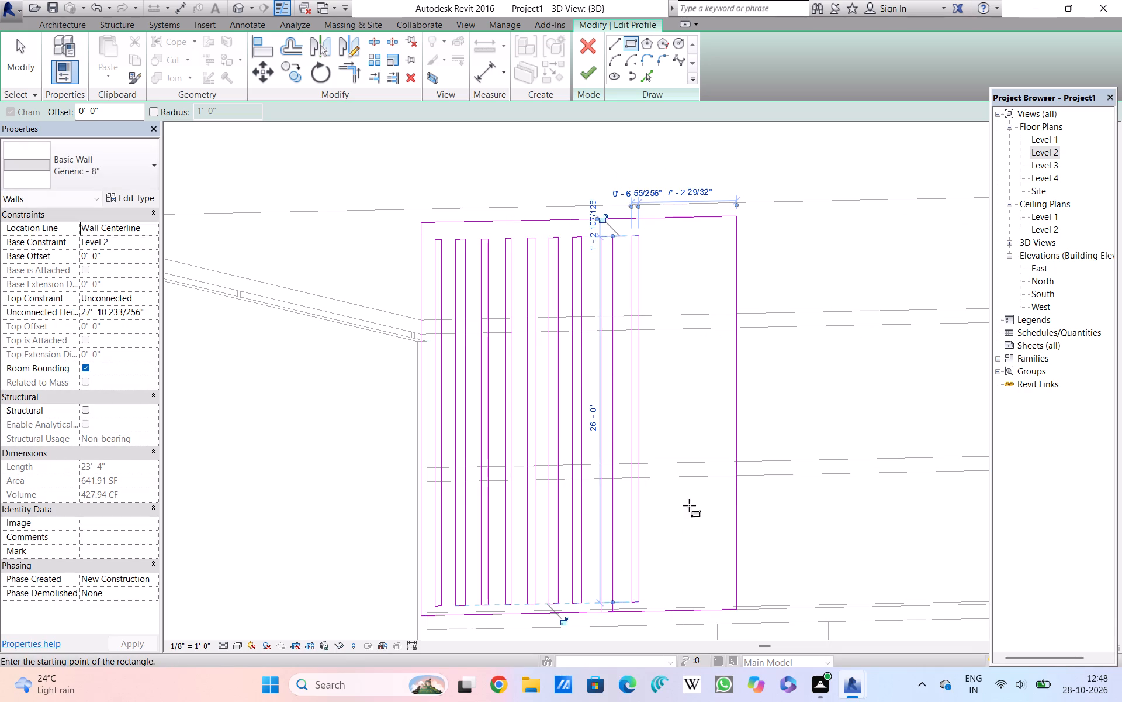
{"action": "left_click", "coordinate": [659, 238]}
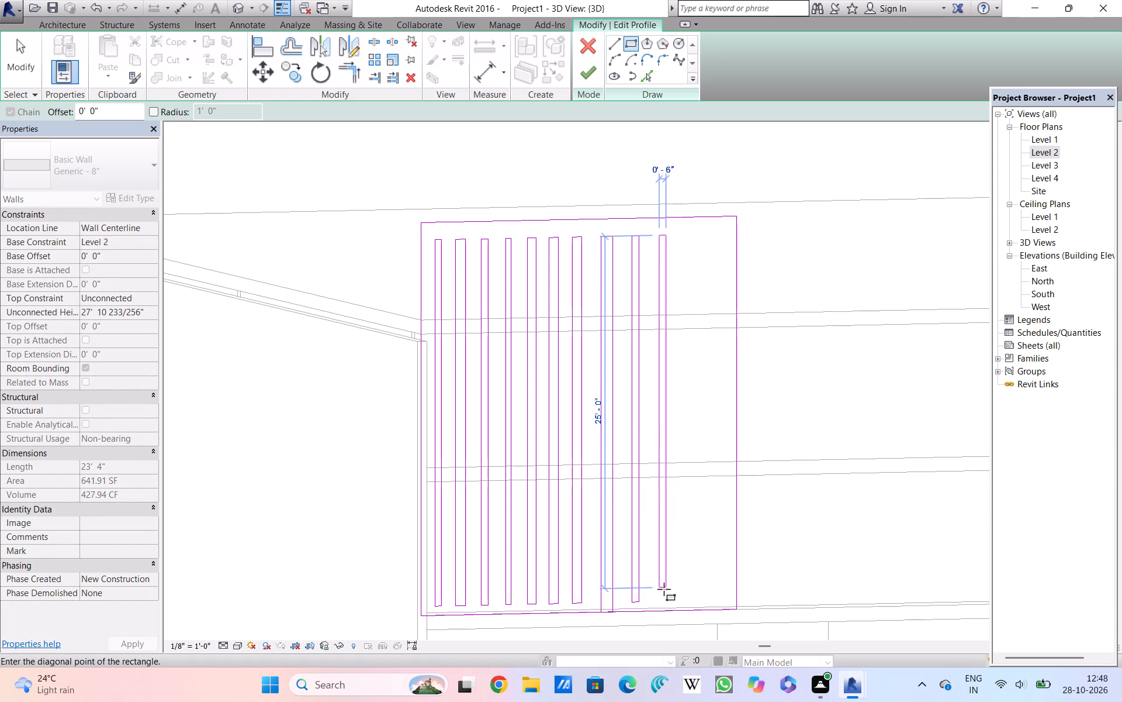
{"action": "left_click", "coordinate": [663, 596]}
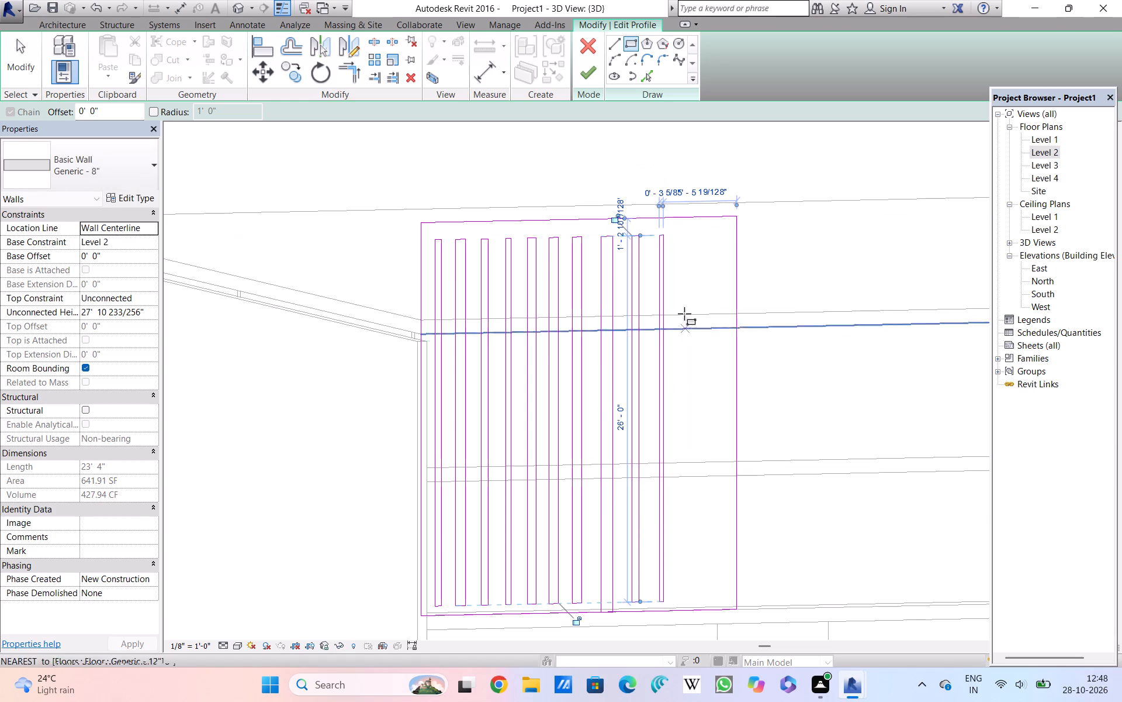
{"action": "left_click", "coordinate": [681, 239]}
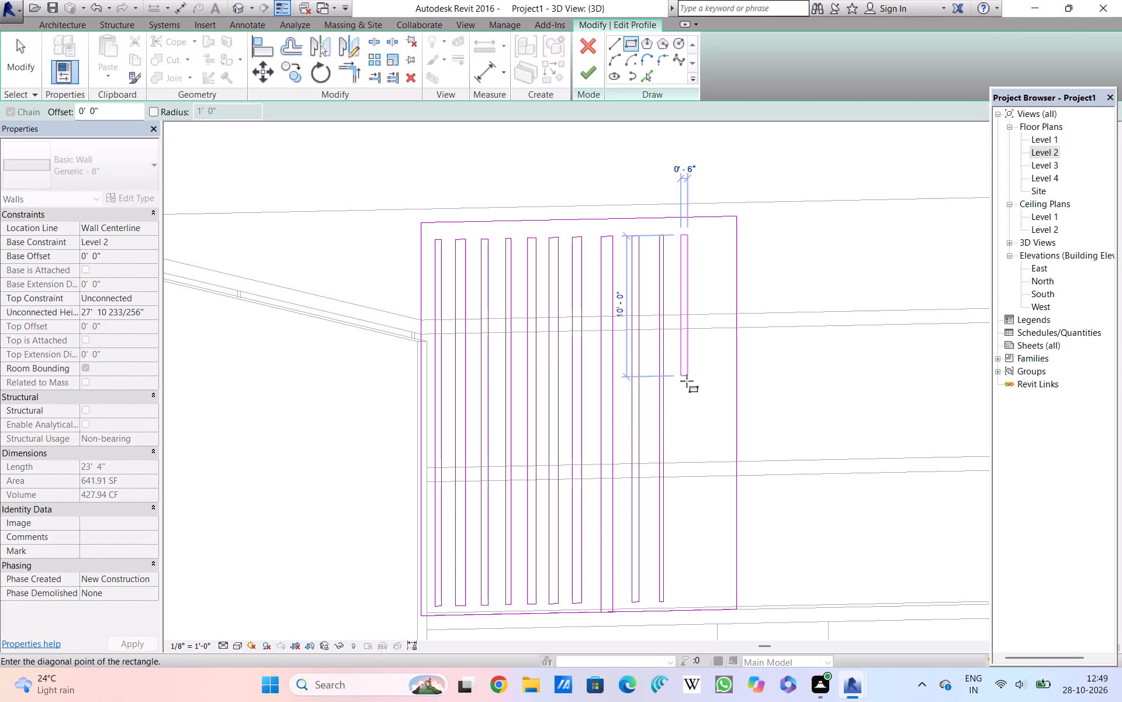
{"action": "left_click", "coordinate": [687, 597]}
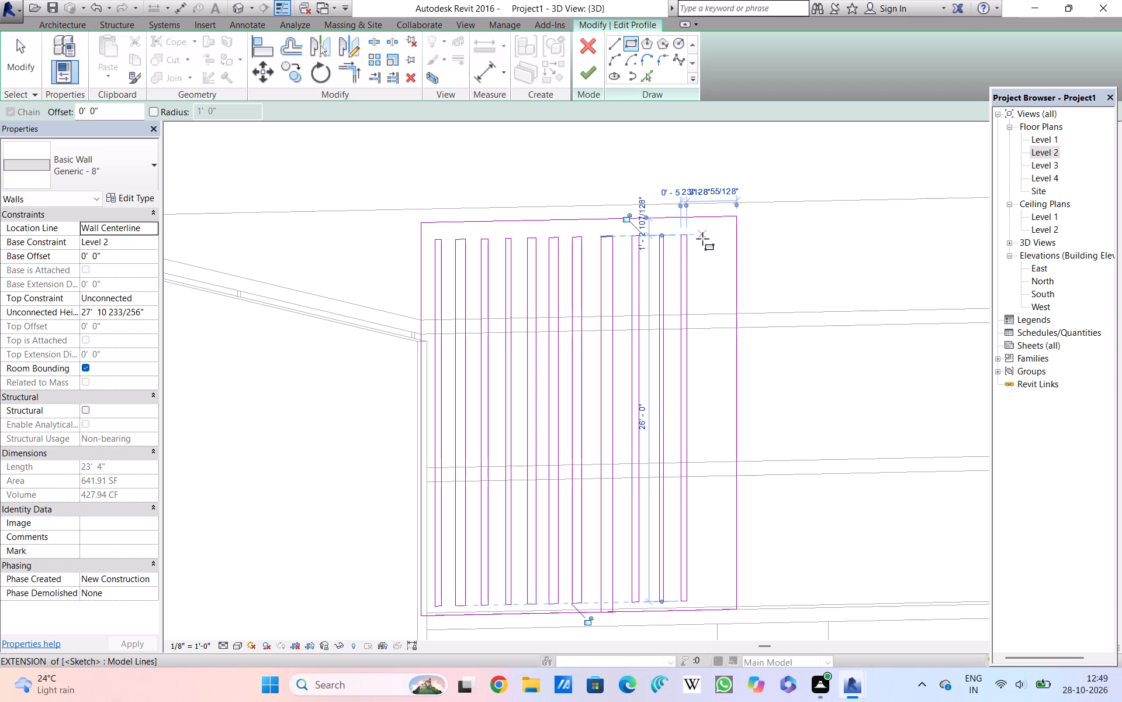
Draw two more vertical rectangular slots, about 6" and 7" wide by 26' tall, beside the profile's east edge.
{"action": "left_click", "coordinate": [703, 238]}
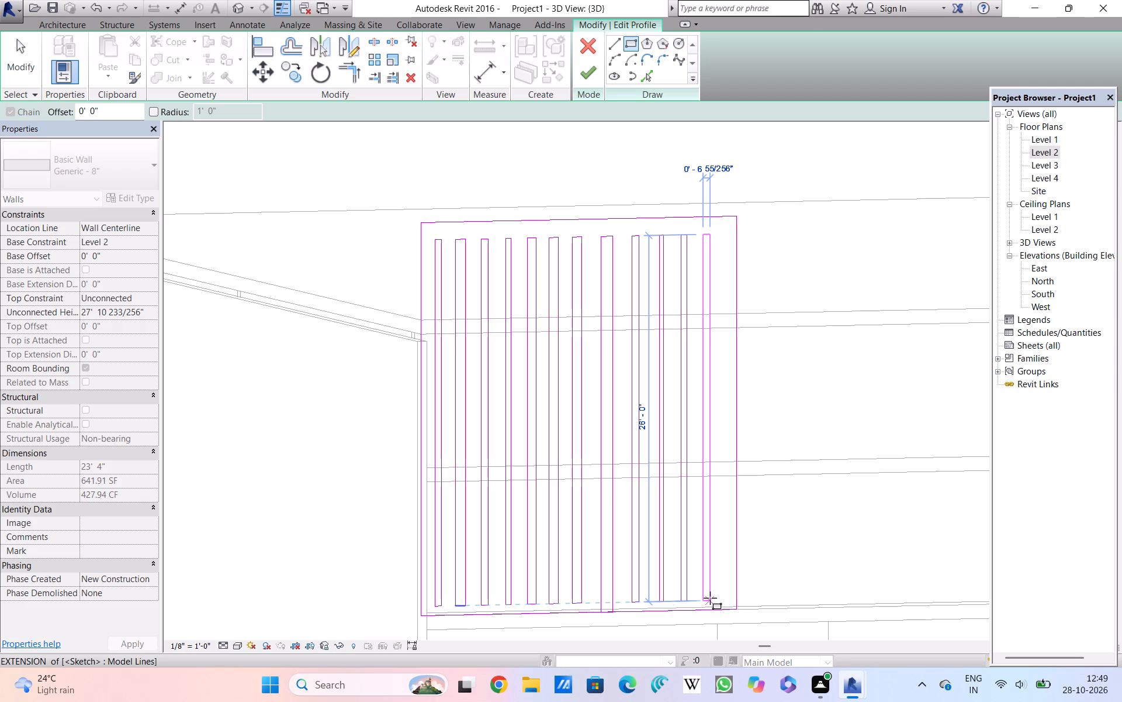
{"action": "left_click", "coordinate": [710, 598]}
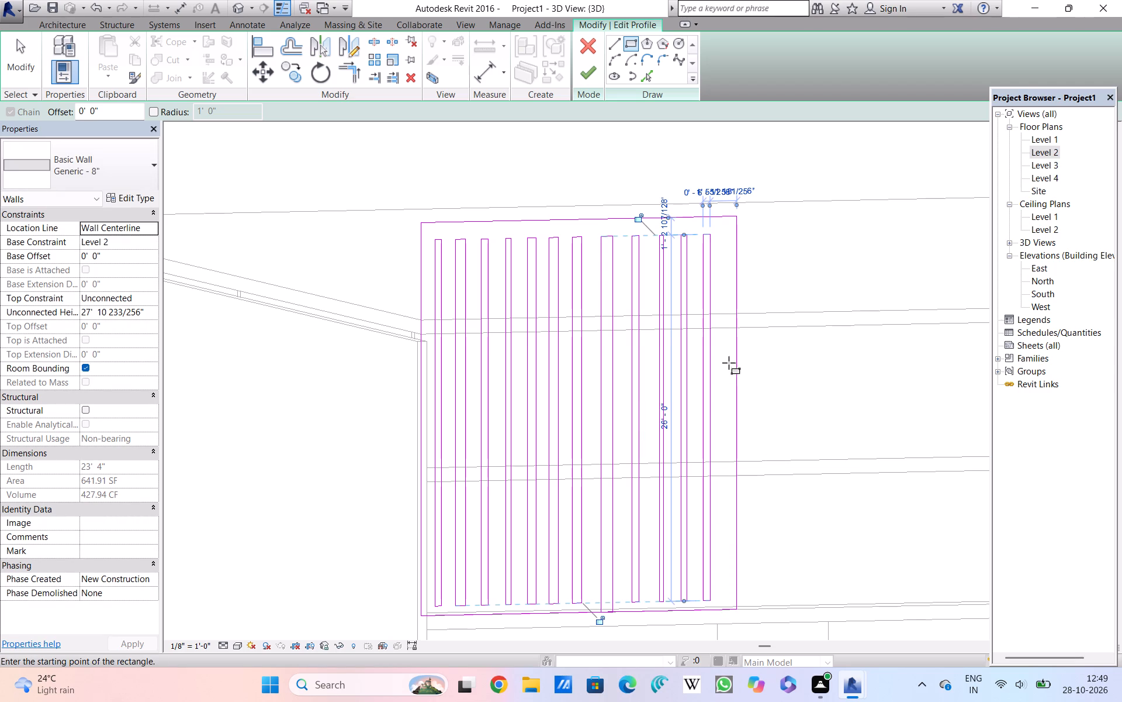
{"action": "left_click", "coordinate": [723, 238]}
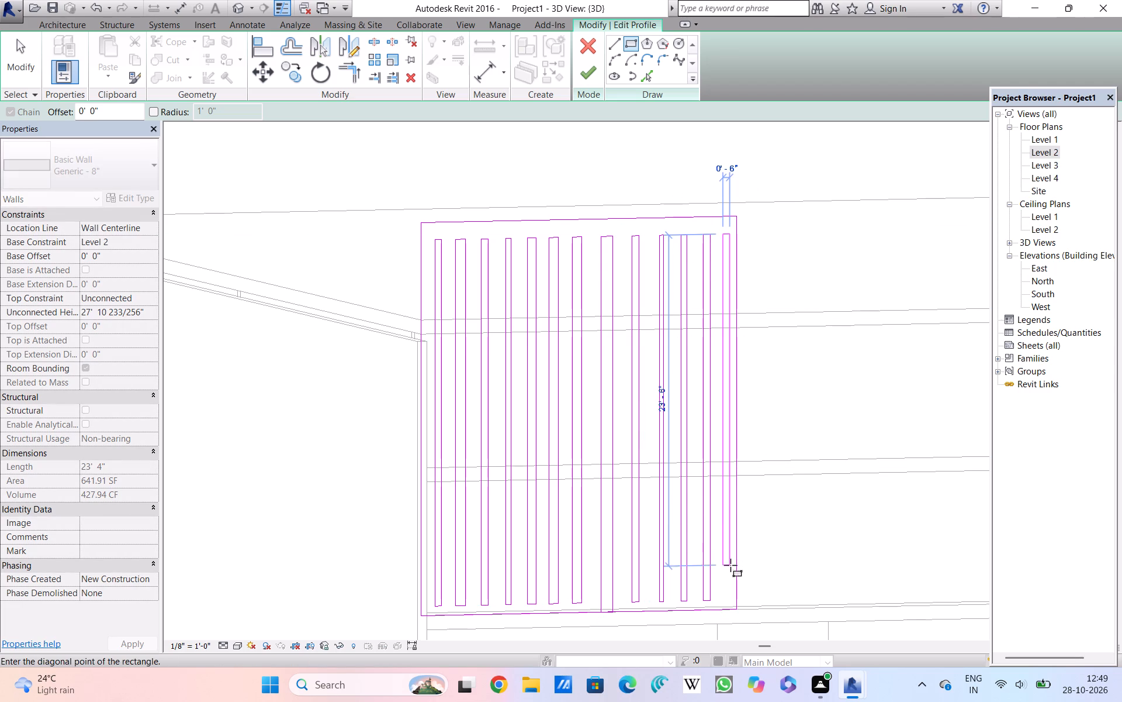
{"action": "left_click", "coordinate": [730, 597]}
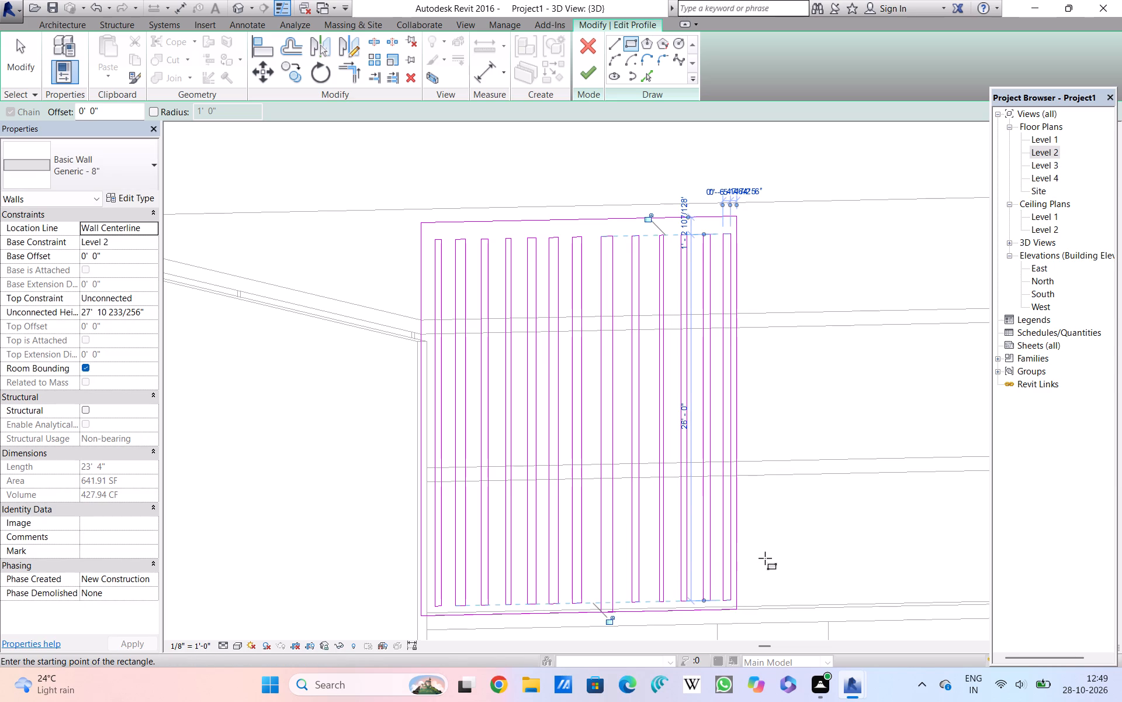
{"action": "key", "text": "Escape"}
{"action": "key", "text": "Escape"}
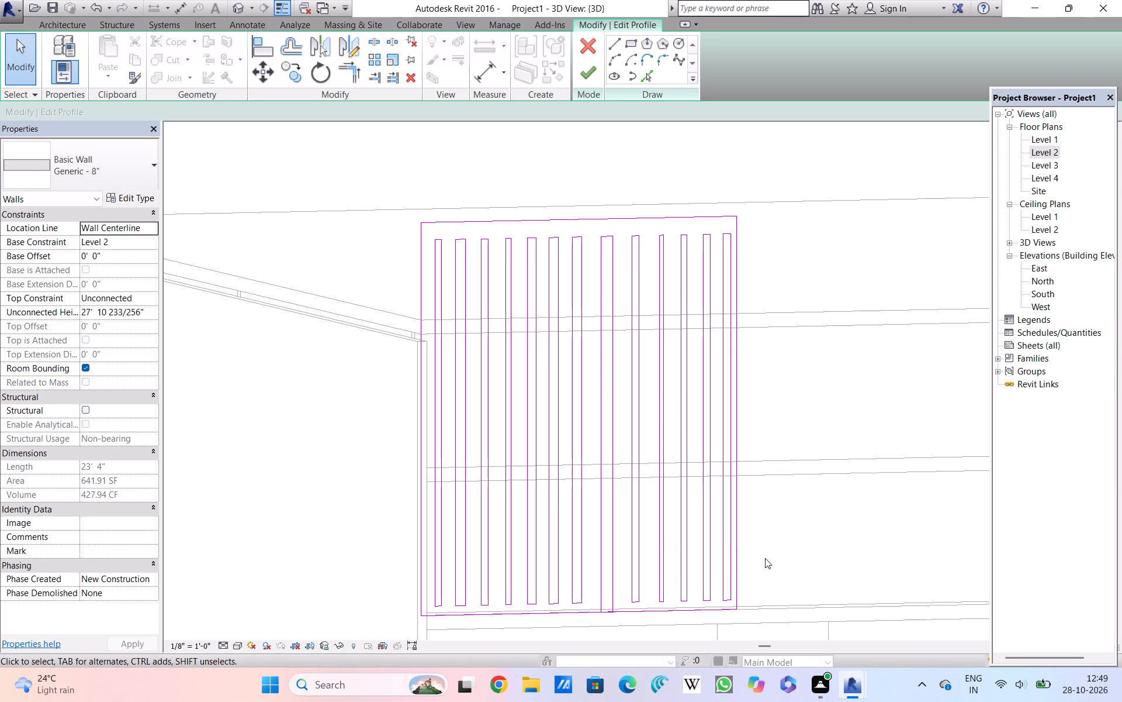
Raise both ends of the overlong slot's bottom line off the profile's bottom edge, level with the other slots' bottoms.
{"action": "scroll", "coordinate": [622, 609], "scroll_direction": "up", "scroll_amount": 7}
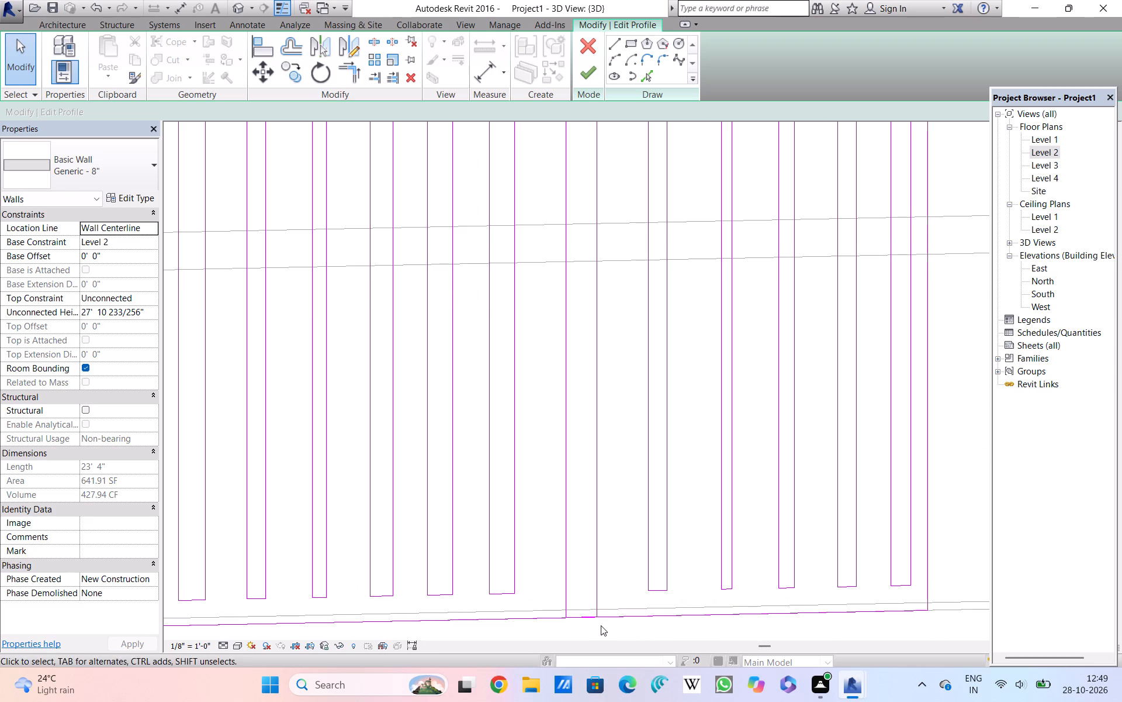
{"action": "left_click", "coordinate": [583, 618]}
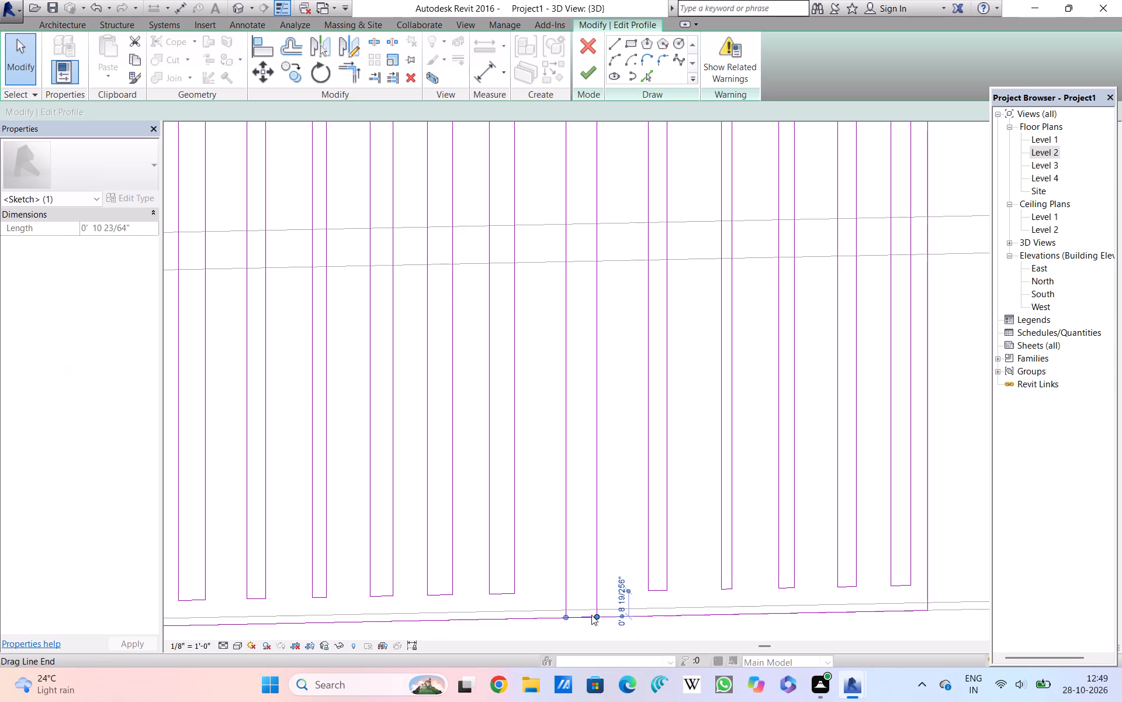
{"action": "scroll", "coordinate": [593, 614], "scroll_direction": "up", "scroll_amount": 5}
{"action": "left_click_drag", "start_coordinate": [600, 621], "coordinate": [600, 621]}
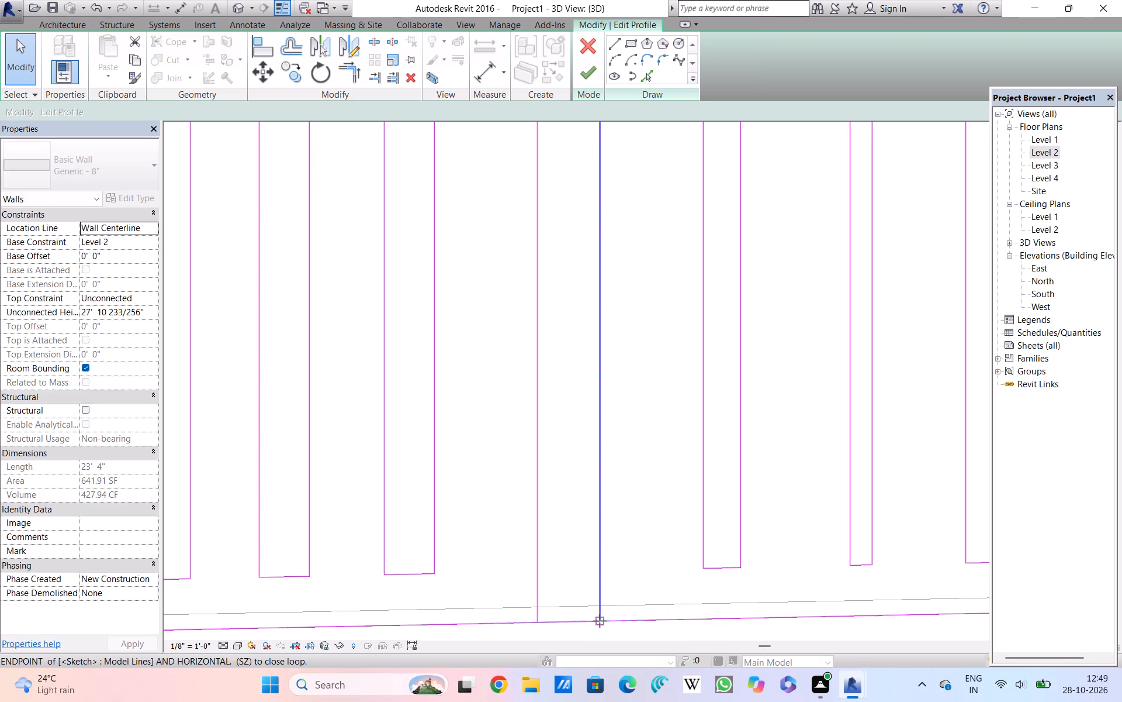
{"action": "left_click_drag", "start_coordinate": [600, 621], "coordinate": [605, 570]}
{"action": "triple_click", "coordinate": [605, 570]}
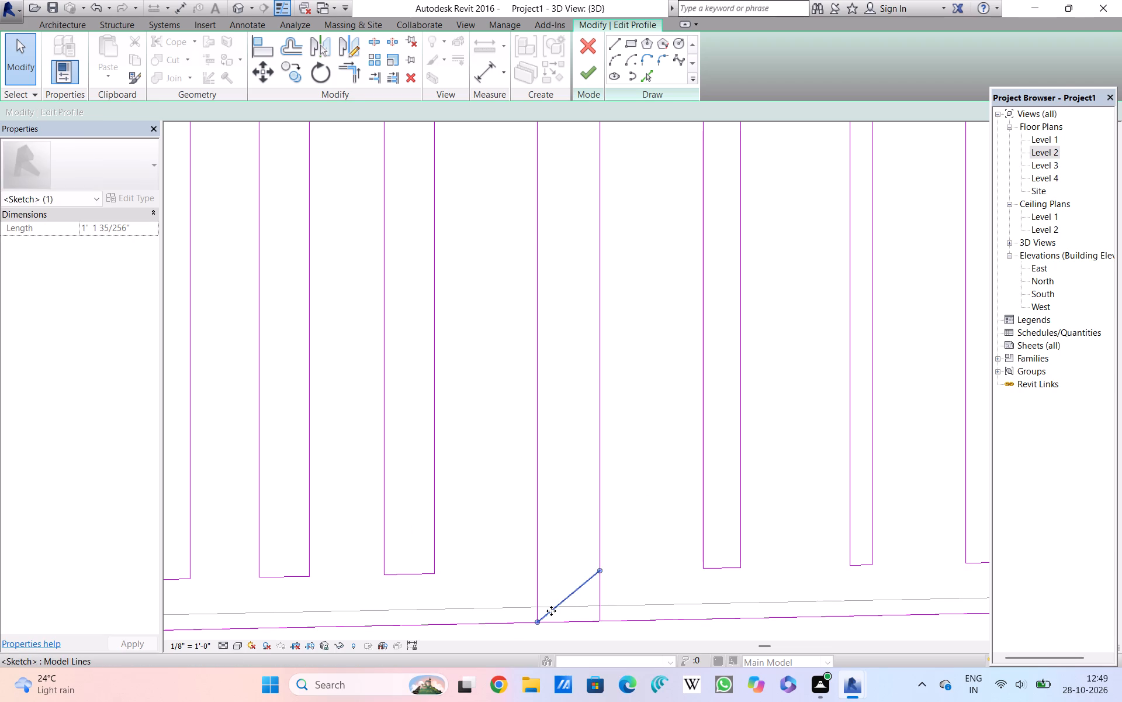
{"action": "left_click_drag", "start_coordinate": [539, 621], "coordinate": [539, 610]}
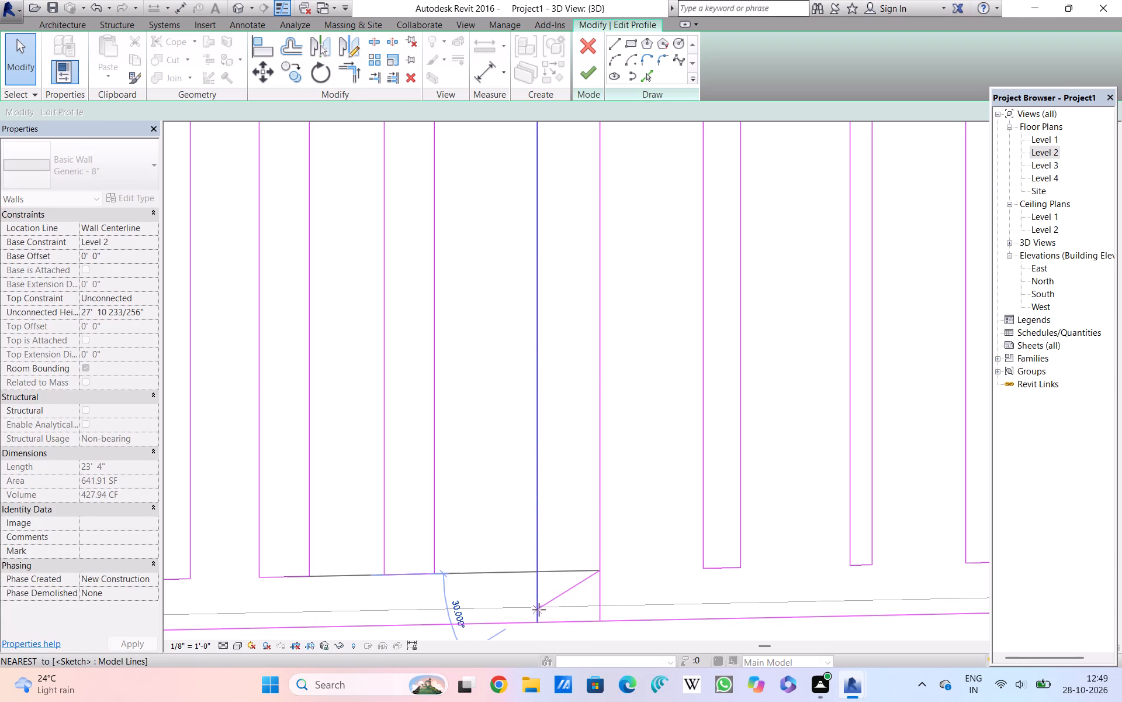
{"action": "left_click_drag", "start_coordinate": [539, 610], "coordinate": [540, 576]}
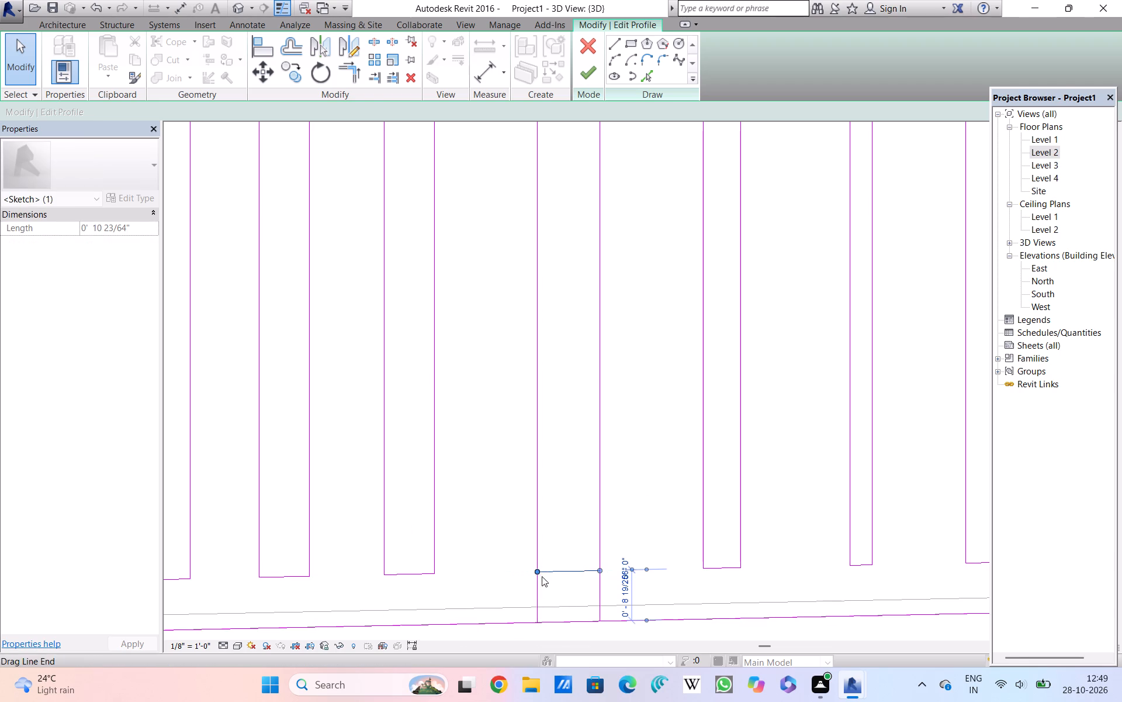
{"action": "left_click", "coordinate": [554, 579]}
Shorten the overlong slot's two side lines to 26' so they end at its raised bottom line.
{"action": "left_click", "coordinate": [604, 587]}
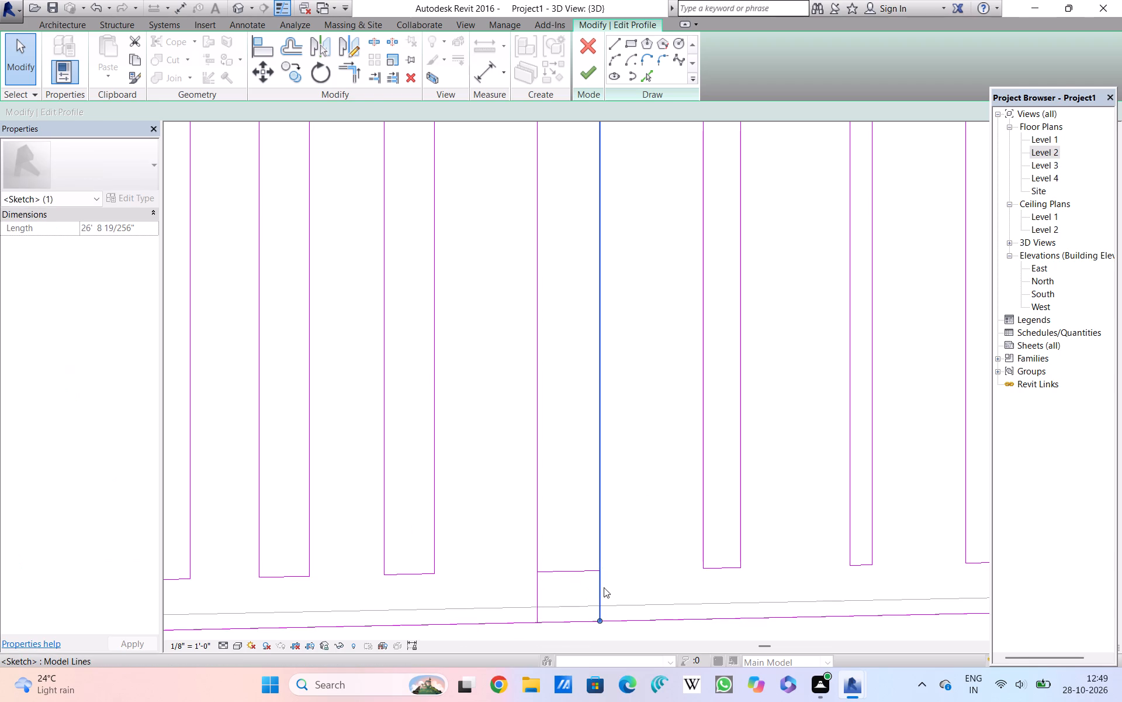
{"action": "left_click_drag", "start_coordinate": [599, 621], "coordinate": [598, 605]}
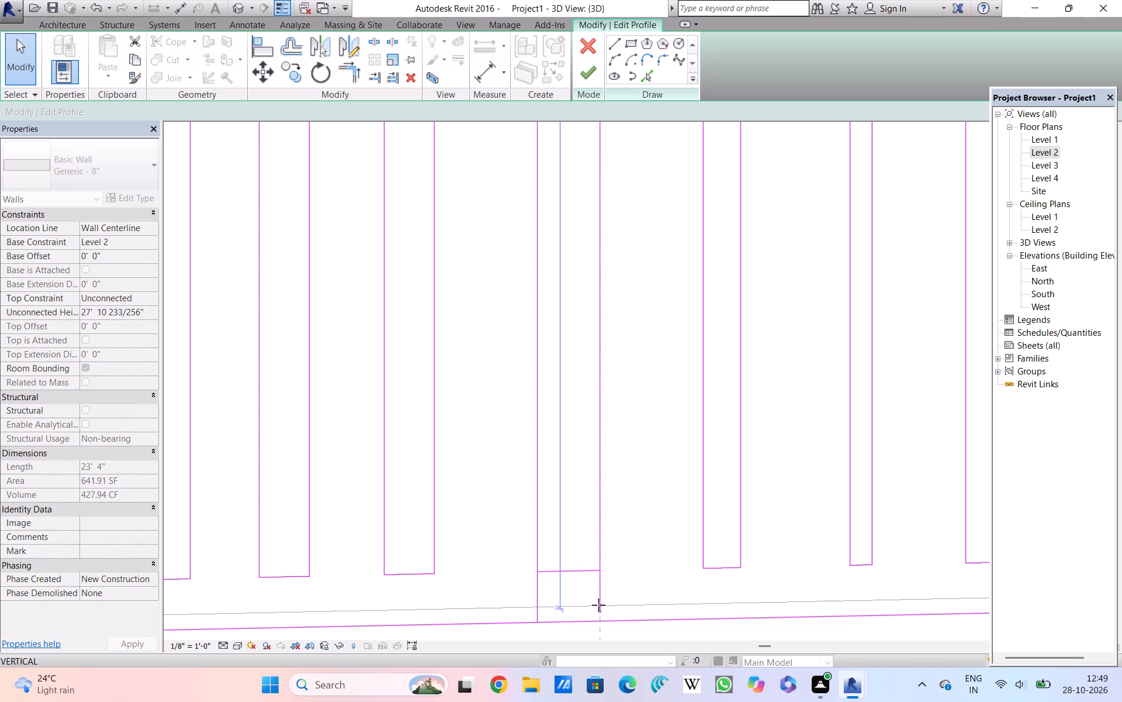
{"action": "left_click_drag", "start_coordinate": [598, 605], "coordinate": [597, 574]}
{"action": "left_click", "coordinate": [597, 574]}
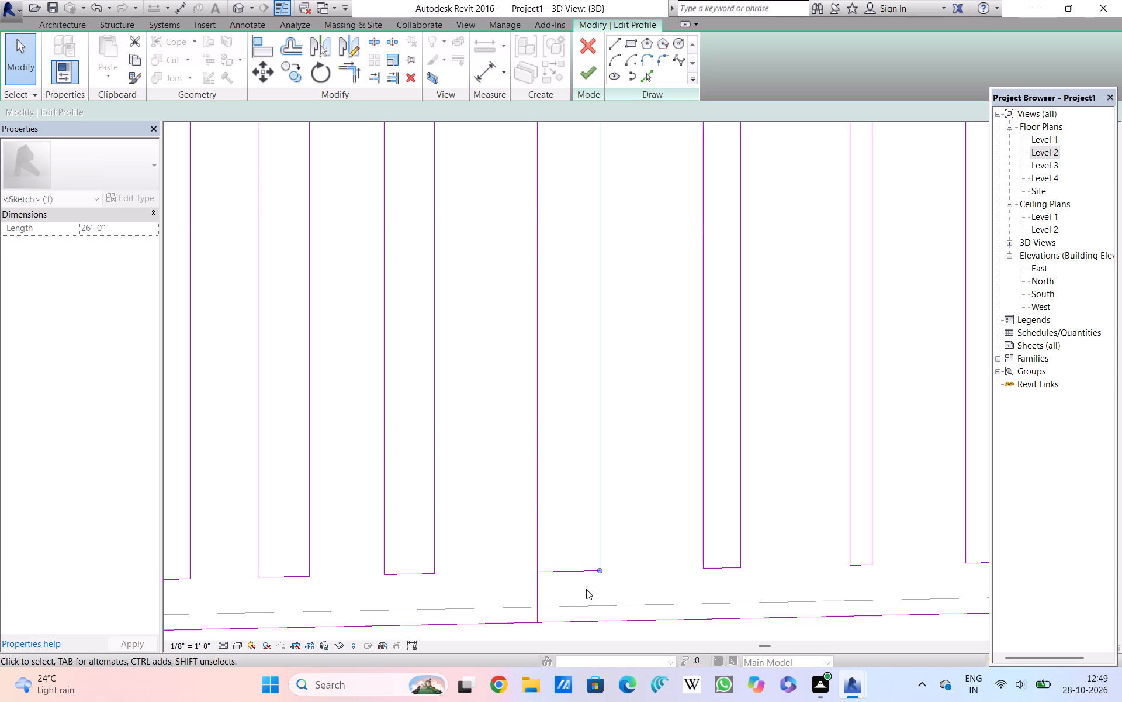
{"action": "left_click", "coordinate": [539, 600]}
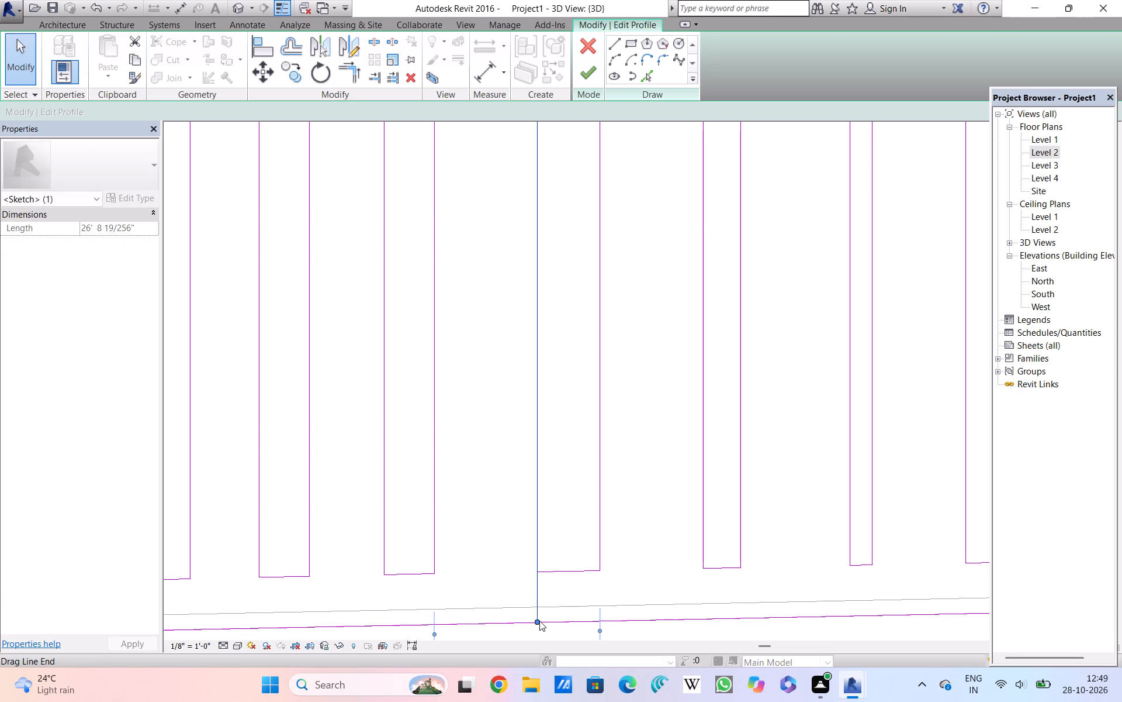
{"action": "left_click_drag", "start_coordinate": [538, 621], "coordinate": [538, 584]}
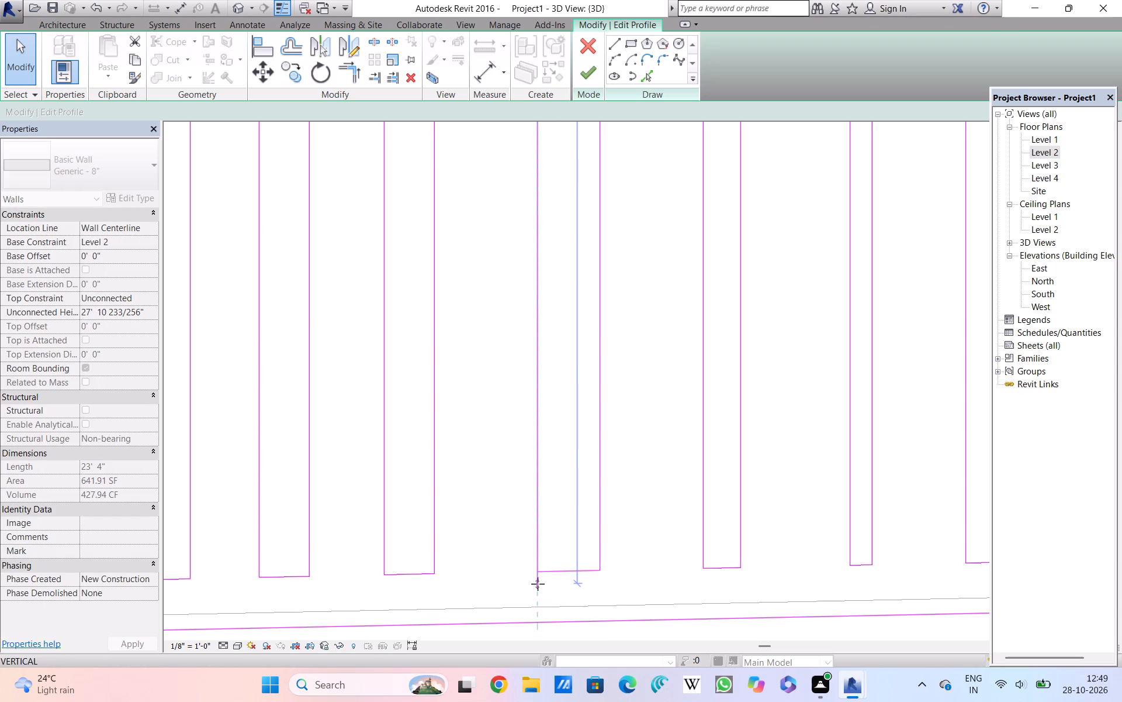
{"action": "left_click_drag", "start_coordinate": [538, 584], "coordinate": [538, 576]}
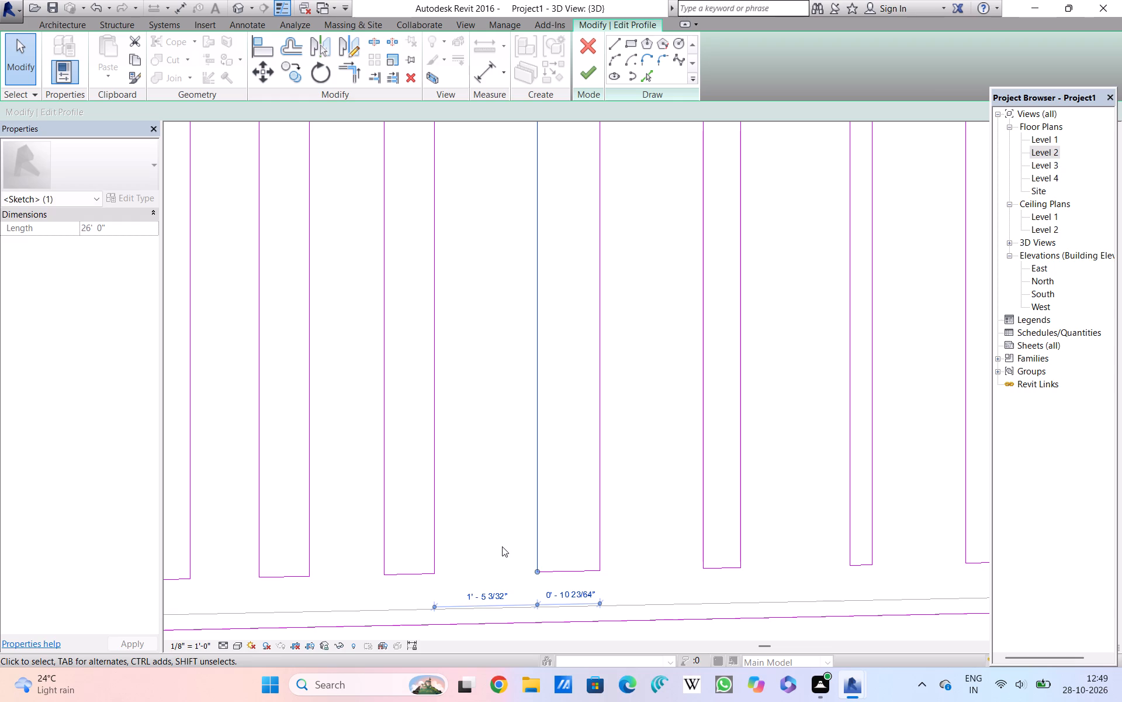
{"action": "left_click", "coordinate": [502, 546]}
Open the Level 2 floor plan and finish the wall's profile edit.
{"action": "scroll", "coordinate": [502, 546], "scroll_direction": "down", "scroll_amount": 14}
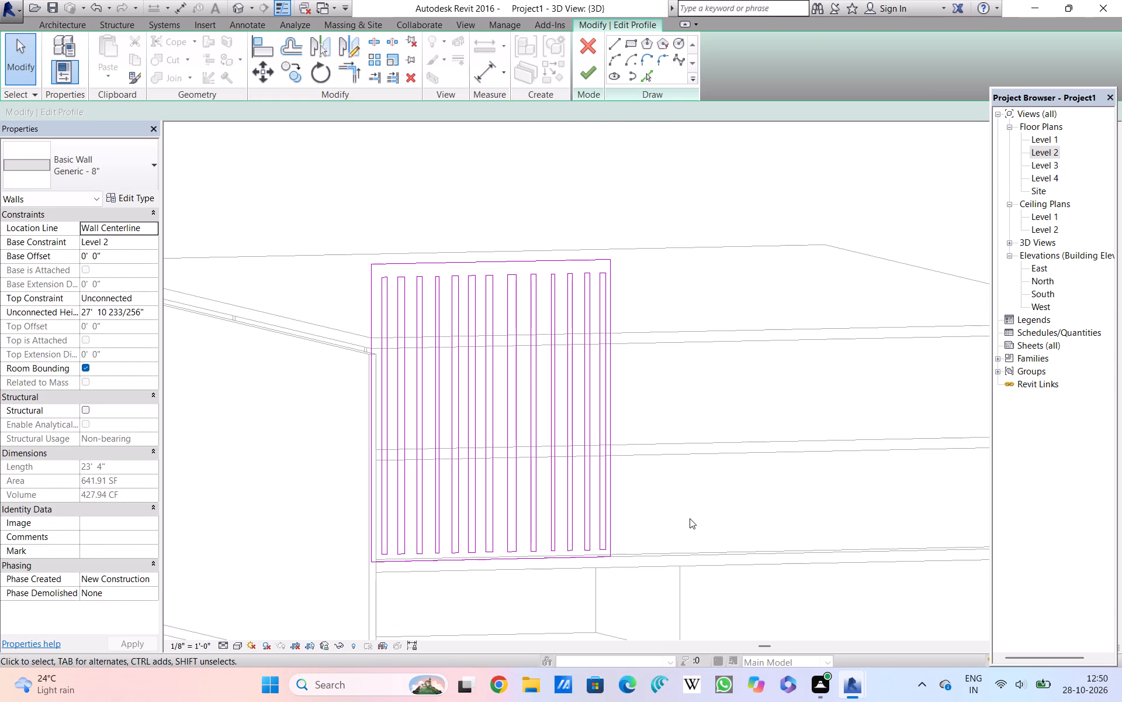
{"action": "scroll", "coordinate": [688, 539], "scroll_direction": "down", "scroll_amount": 1}
{"action": "middle_click_drag", "start_coordinate": [688, 539], "coordinate": [471, 525]}
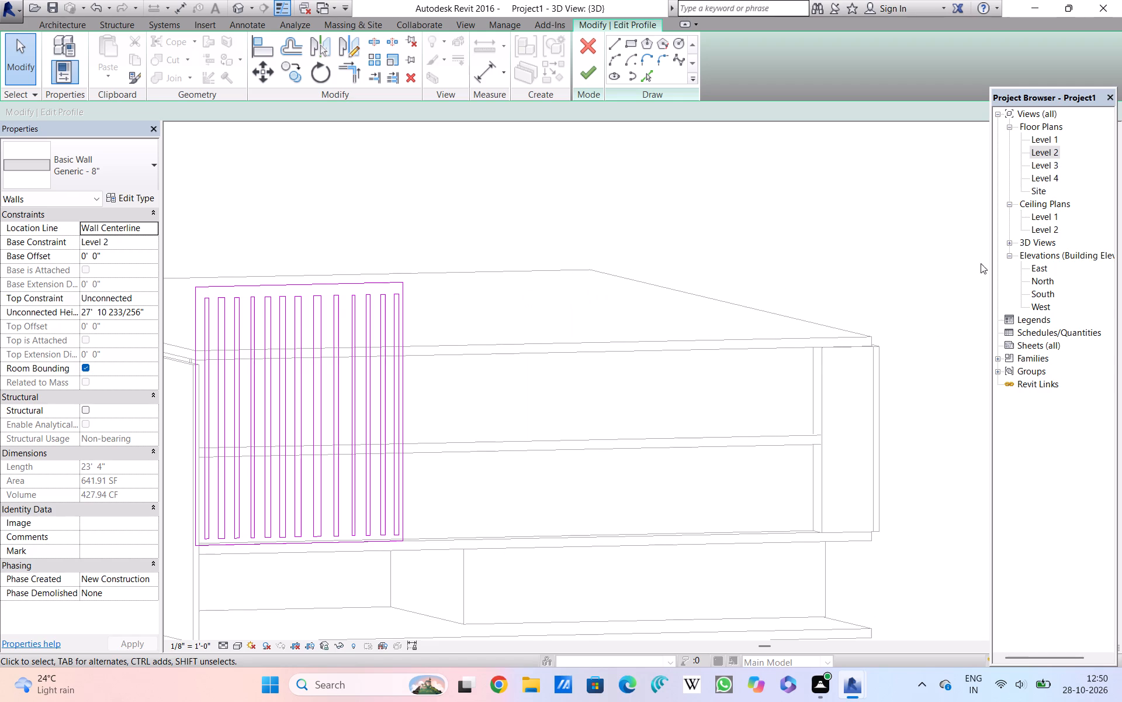
{"action": "double_click", "coordinate": [1042, 152]}
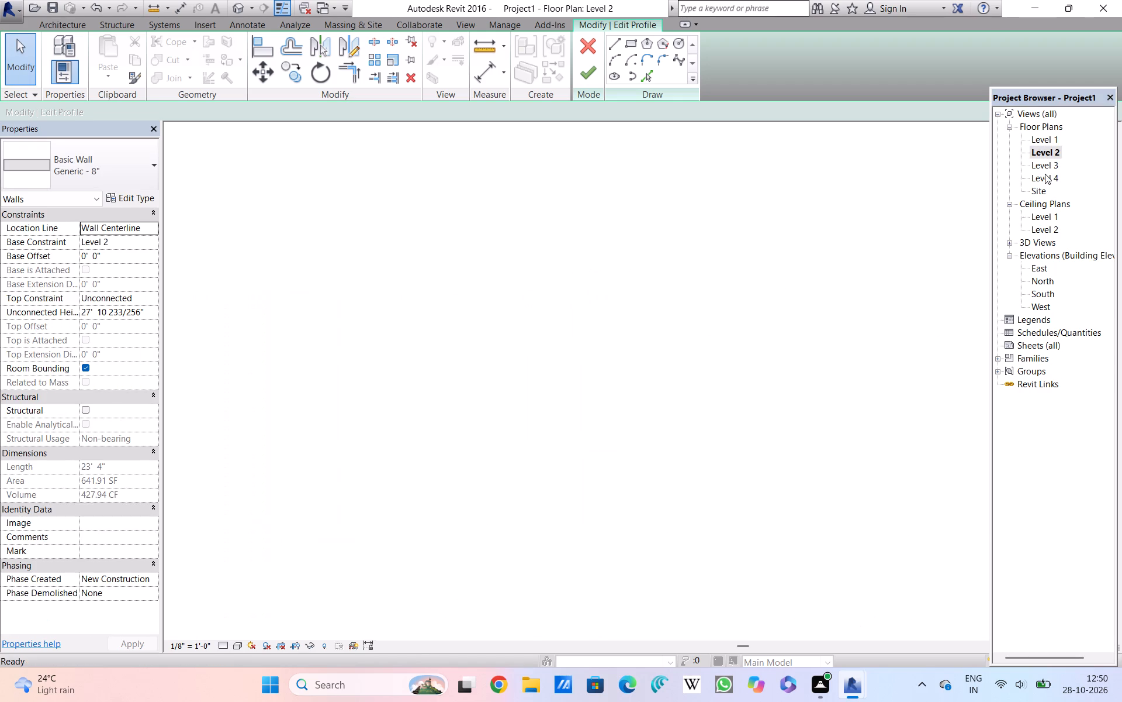
{"action": "scroll", "coordinate": [782, 419], "scroll_direction": "down", "scroll_amount": 6}
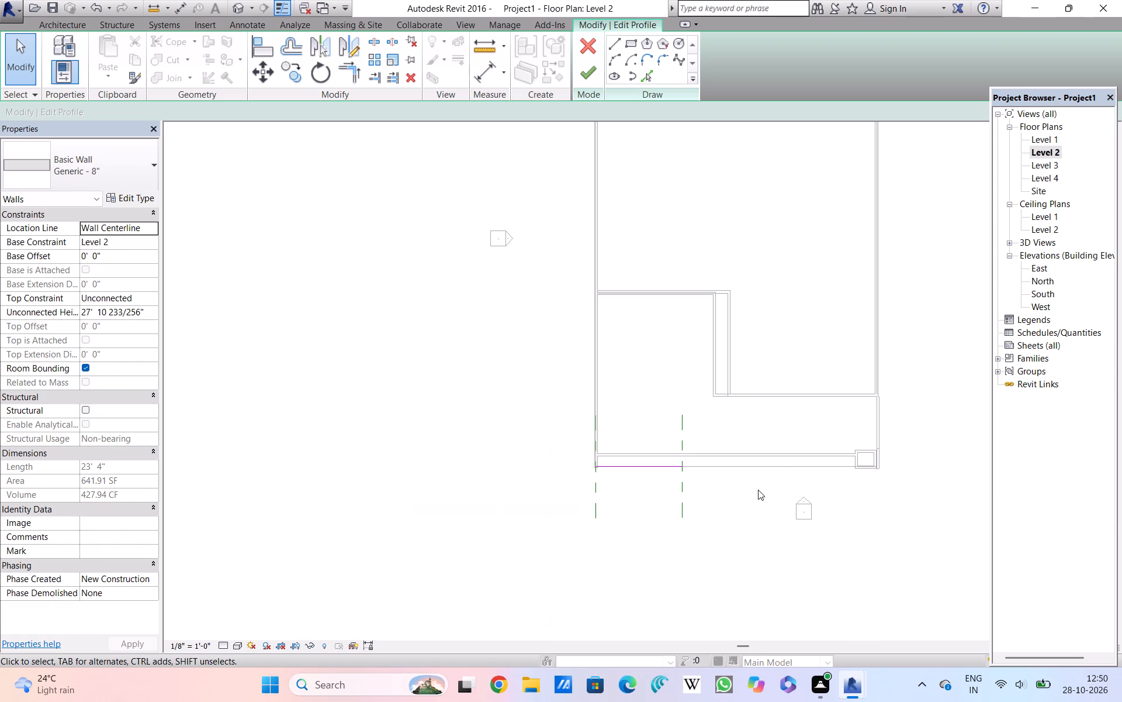
{"action": "middle_click_drag", "start_coordinate": [758, 490], "coordinate": [663, 513]}
{"action": "scroll", "coordinate": [591, 517], "scroll_direction": "up", "scroll_amount": 4}
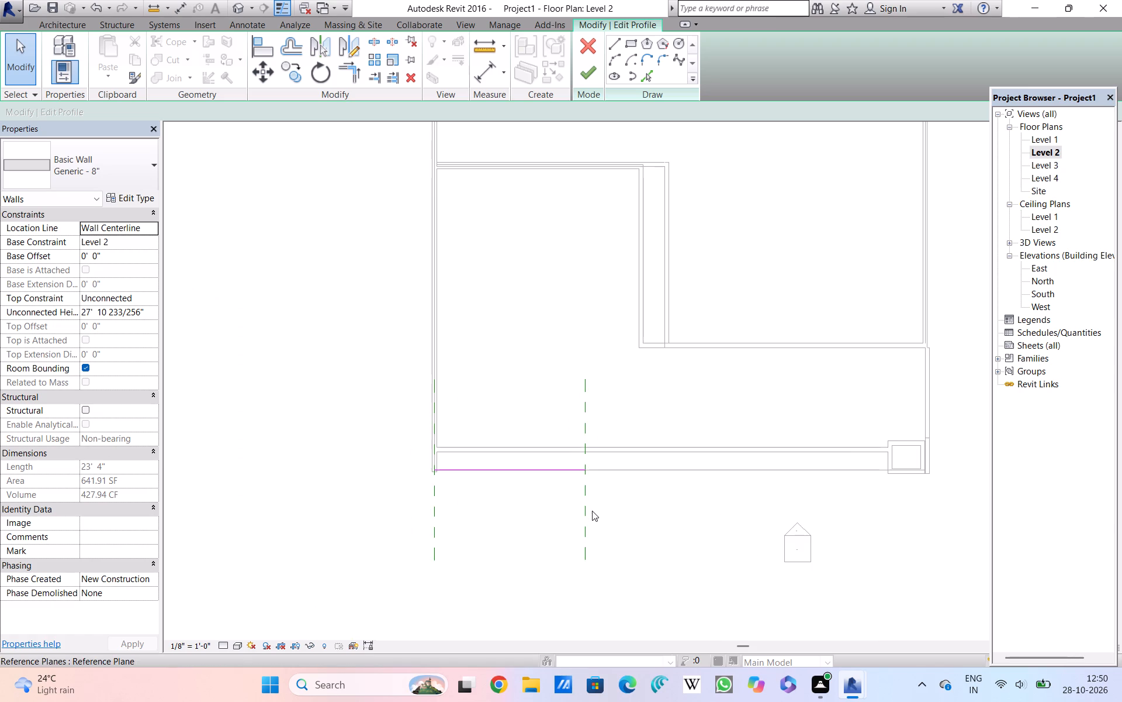
{"action": "scroll", "coordinate": [625, 499], "scroll_direction": "up", "scroll_amount": 2}
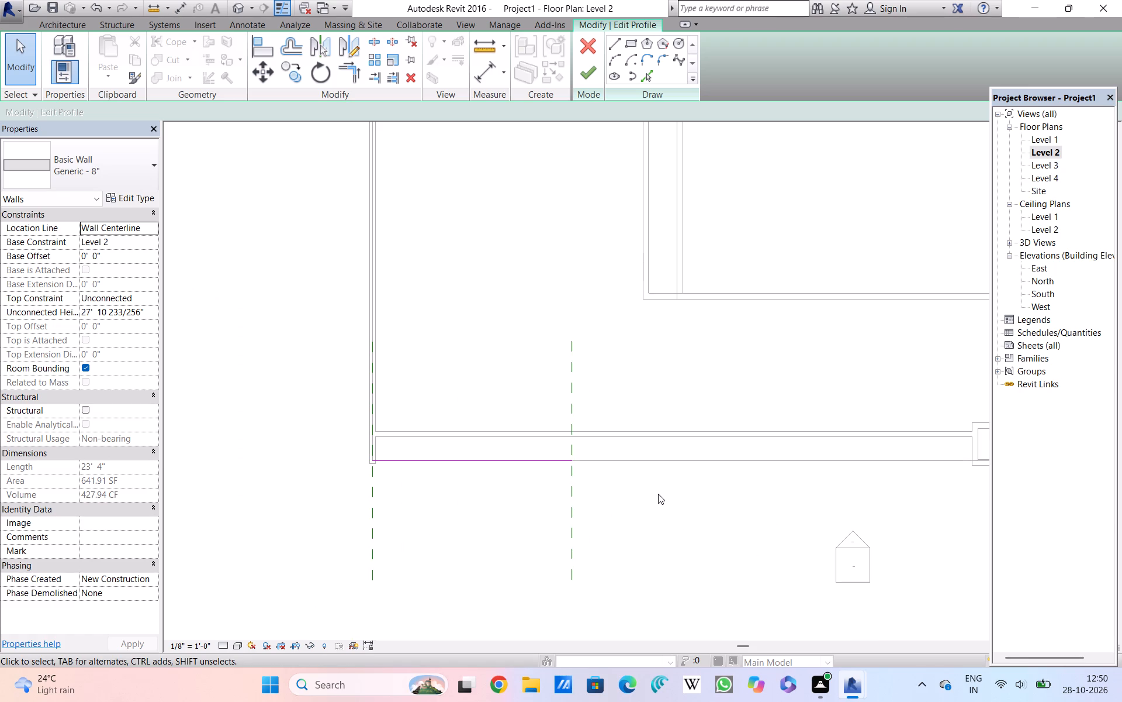
{"action": "middle_click_drag", "start_coordinate": [664, 494], "coordinate": [581, 496]}
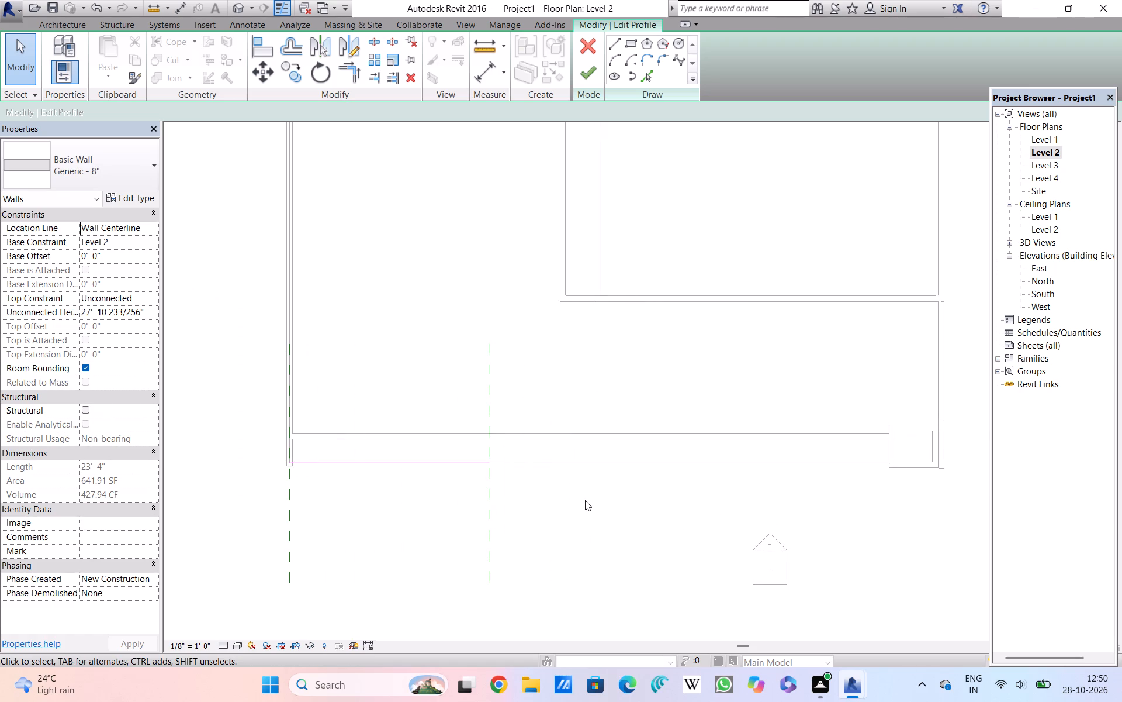
{"action": "scroll", "coordinate": [585, 500], "scroll_direction": "down", "scroll_amount": 3}
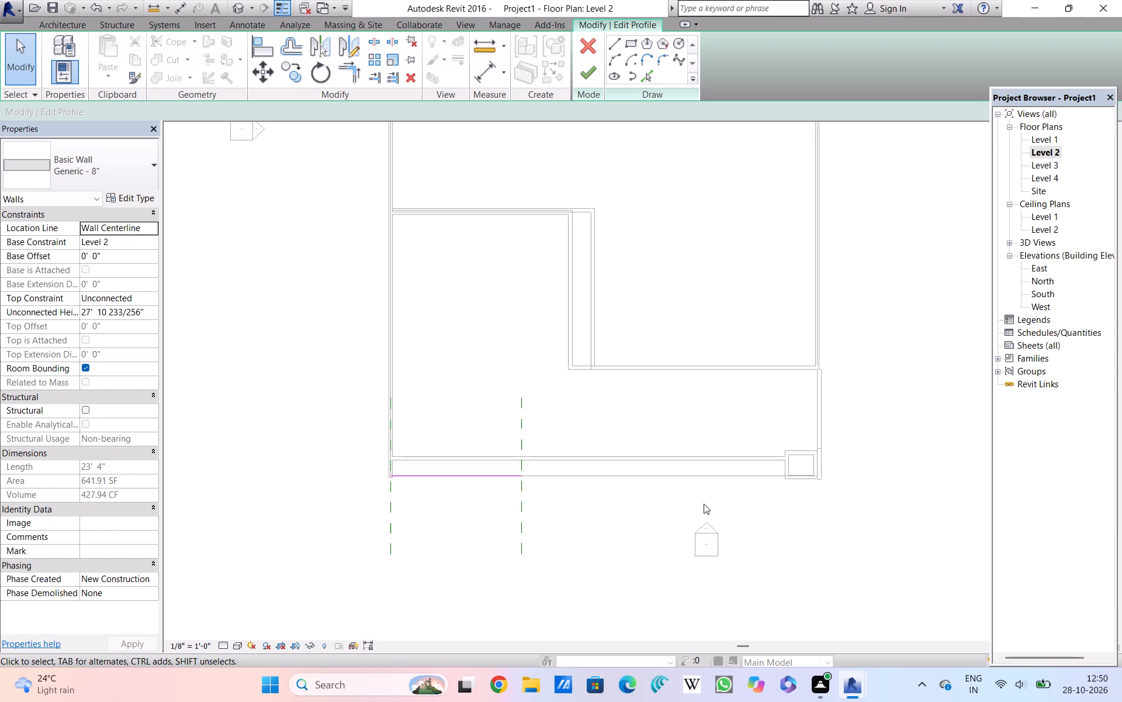
{"action": "scroll", "coordinate": [704, 504], "scroll_direction": "down", "scroll_amount": 2}
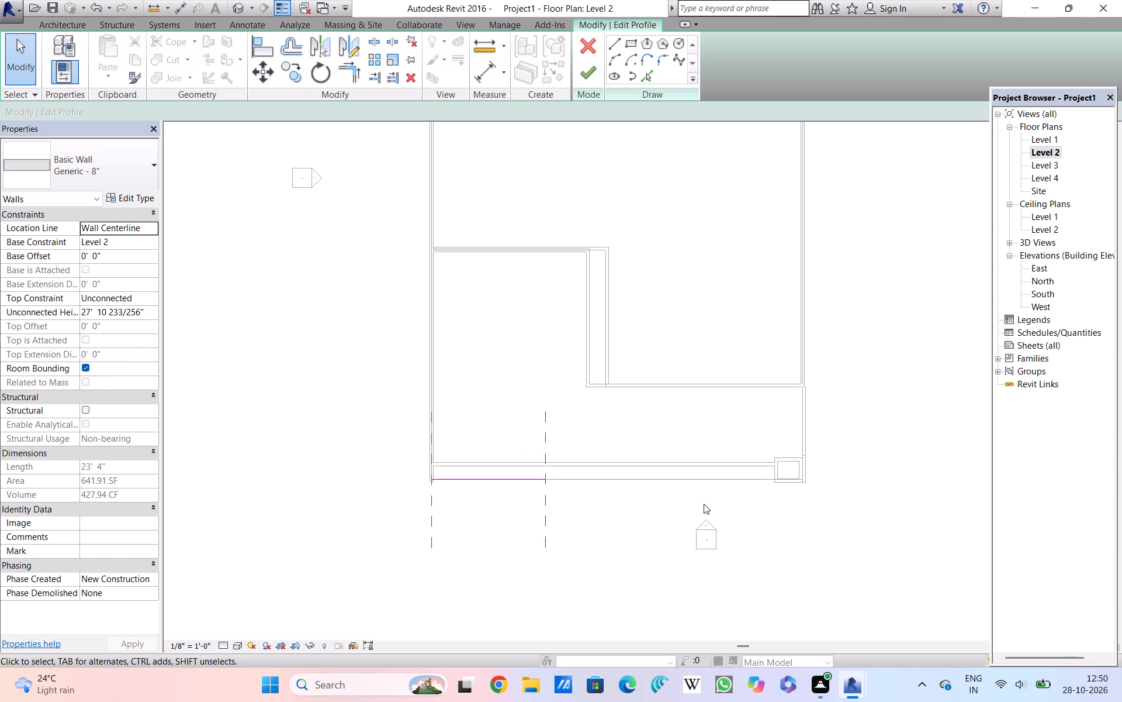
{"action": "left_click", "coordinate": [58, 19]}
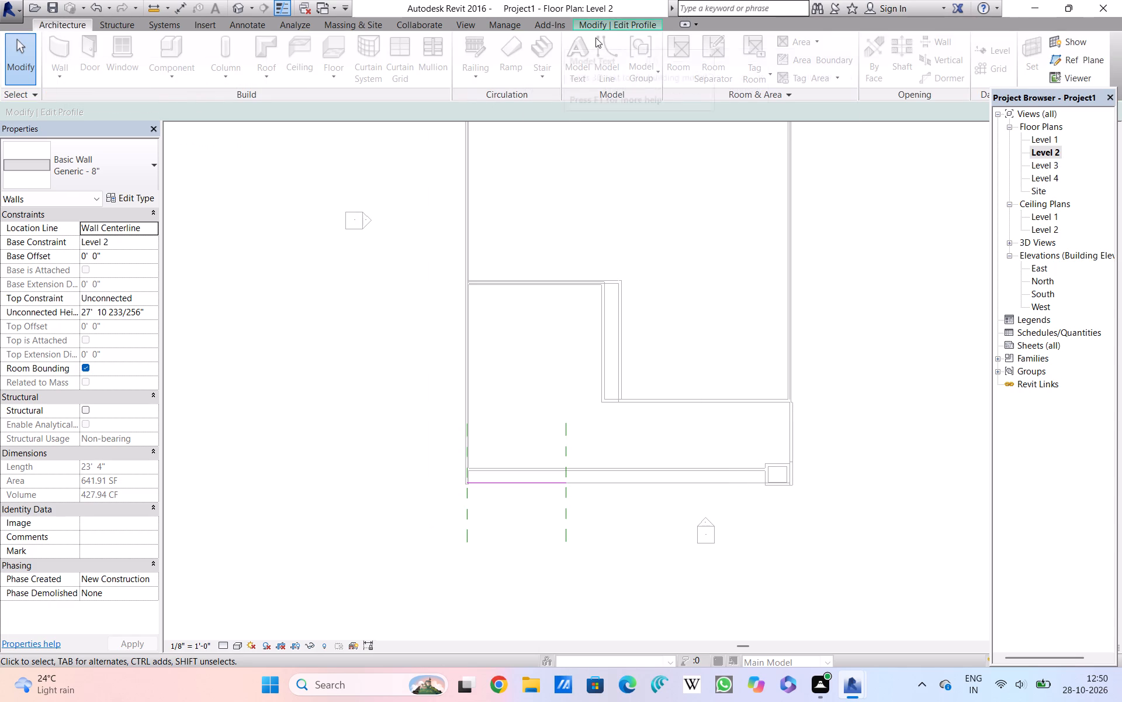
{"action": "left_click", "coordinate": [606, 26]}
{"action": "left_click", "coordinate": [592, 72]}
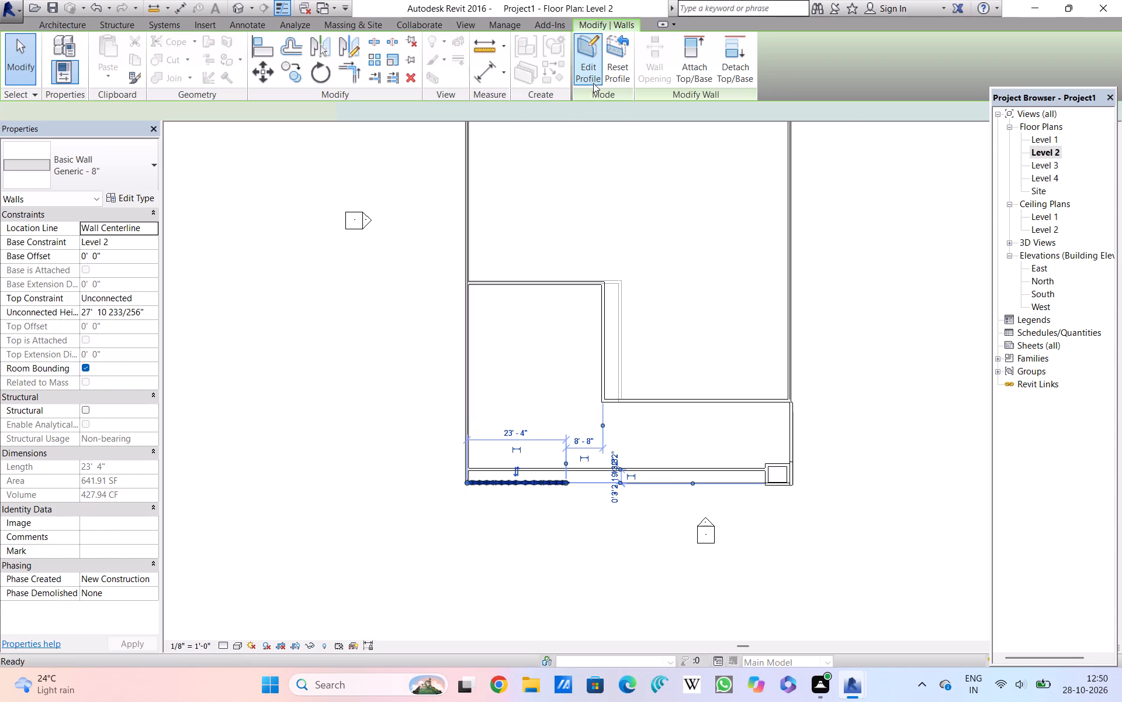
{"action": "left_click", "coordinate": [673, 254]}
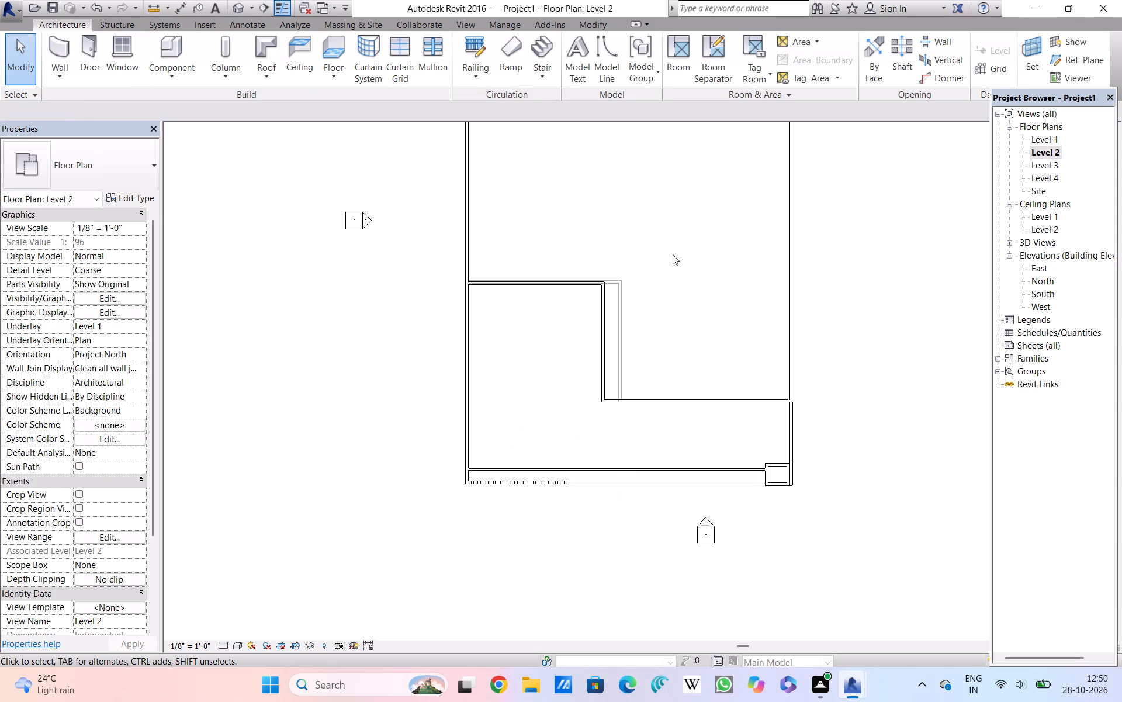
Return to the default 3D view and examine the vertical slot openings in the tall south-edge wall.
{"action": "left_click", "coordinate": [240, 13]}
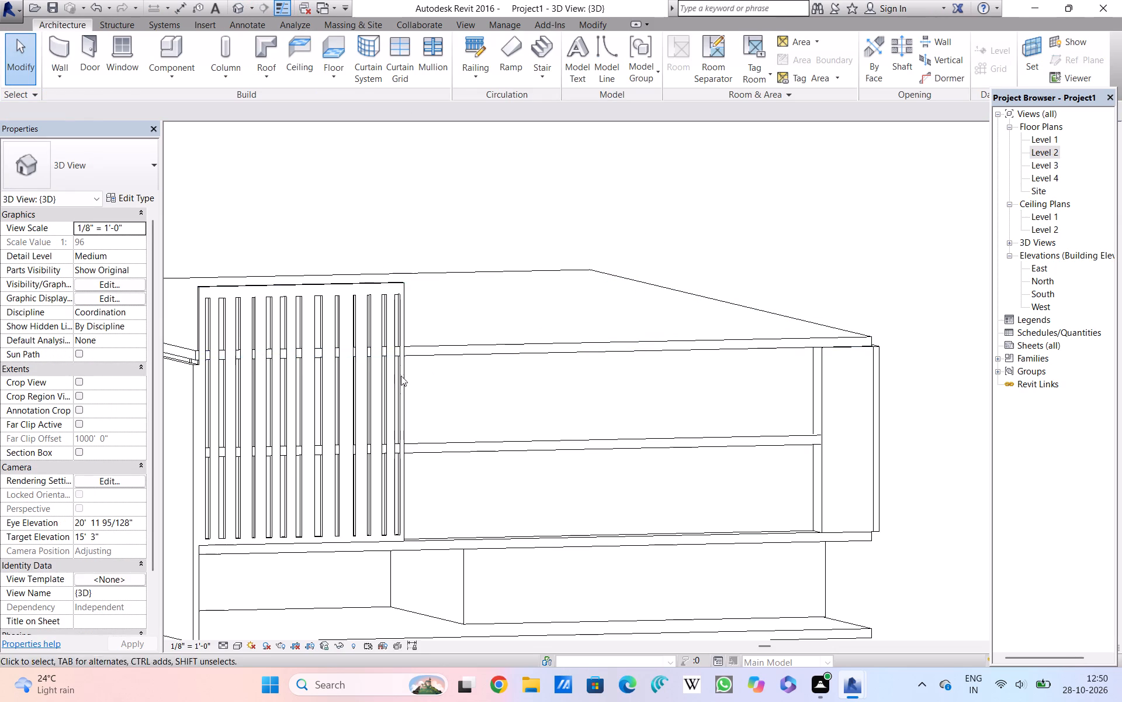
{"action": "scroll", "coordinate": [349, 381], "scroll_direction": "up", "scroll_amount": 6}
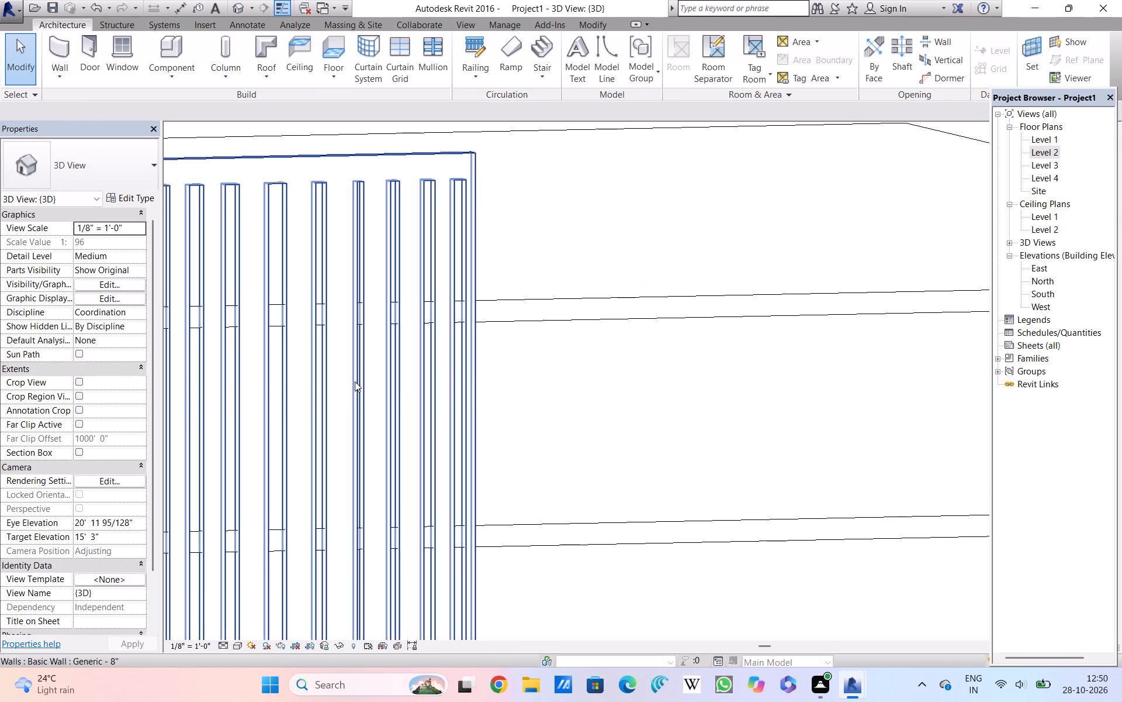
{"action": "scroll", "coordinate": [387, 346], "scroll_direction": "down", "scroll_amount": 2}
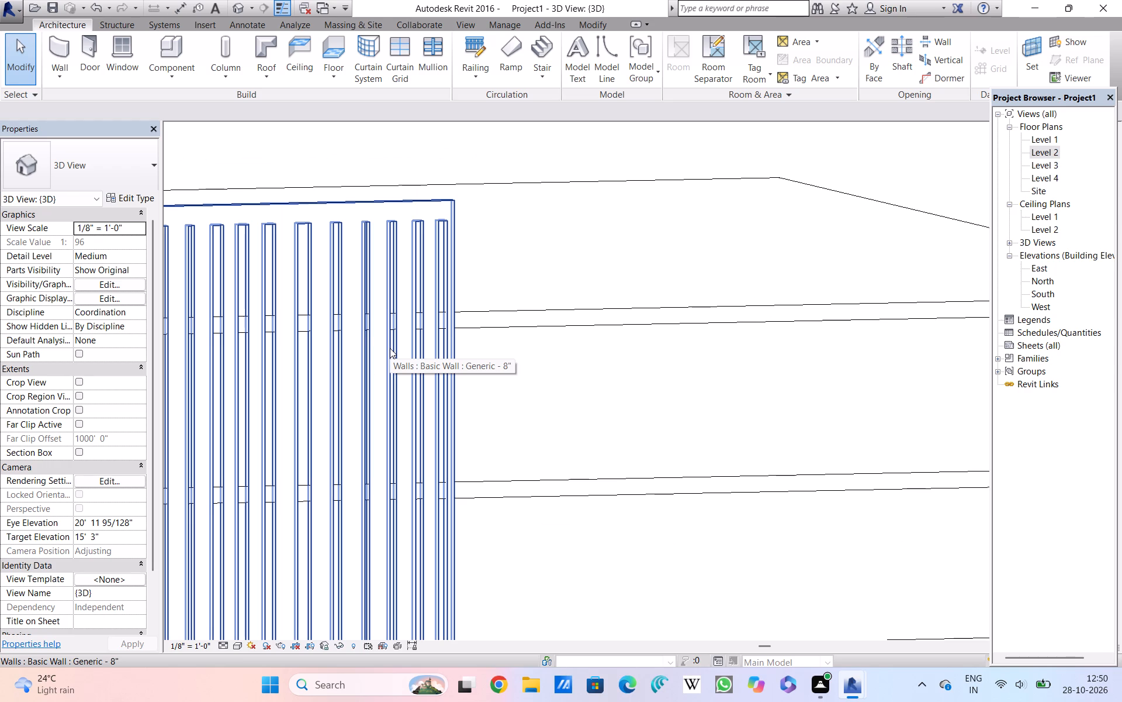
{"action": "scroll", "coordinate": [390, 348], "scroll_direction": "down", "scroll_amount": 1}
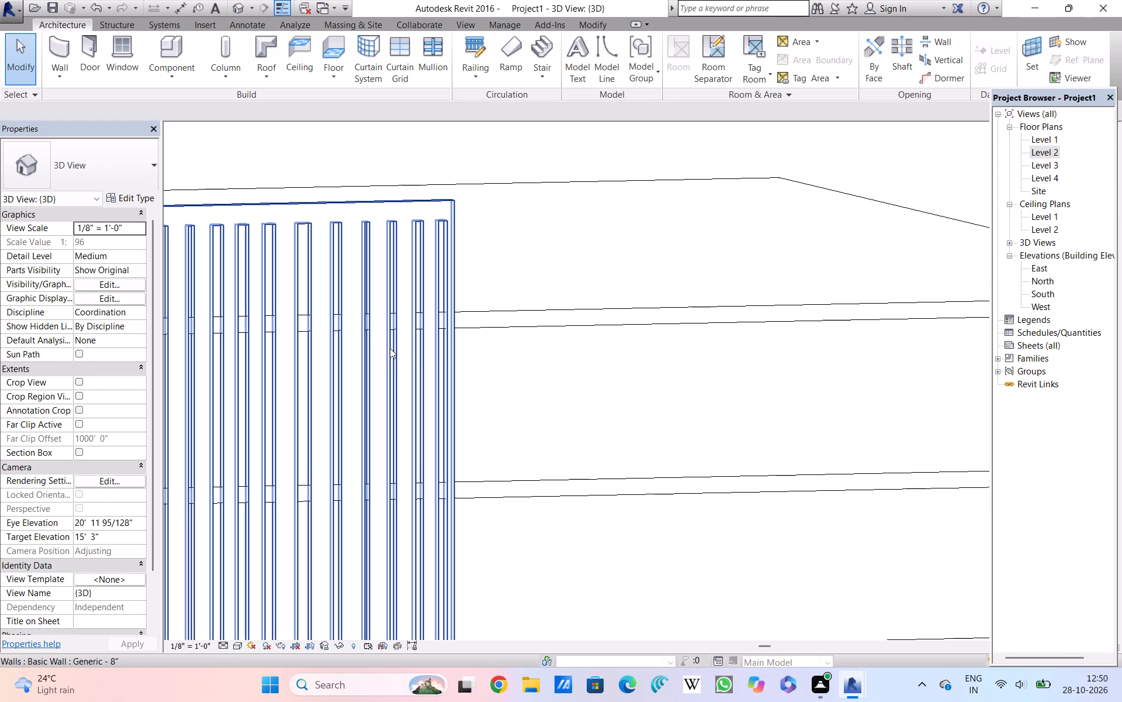
{"action": "scroll", "coordinate": [392, 349], "scroll_direction": "down", "scroll_amount": 1}
{"action": "middle_click_drag", "start_coordinate": [397, 354], "coordinate": [569, 351]}
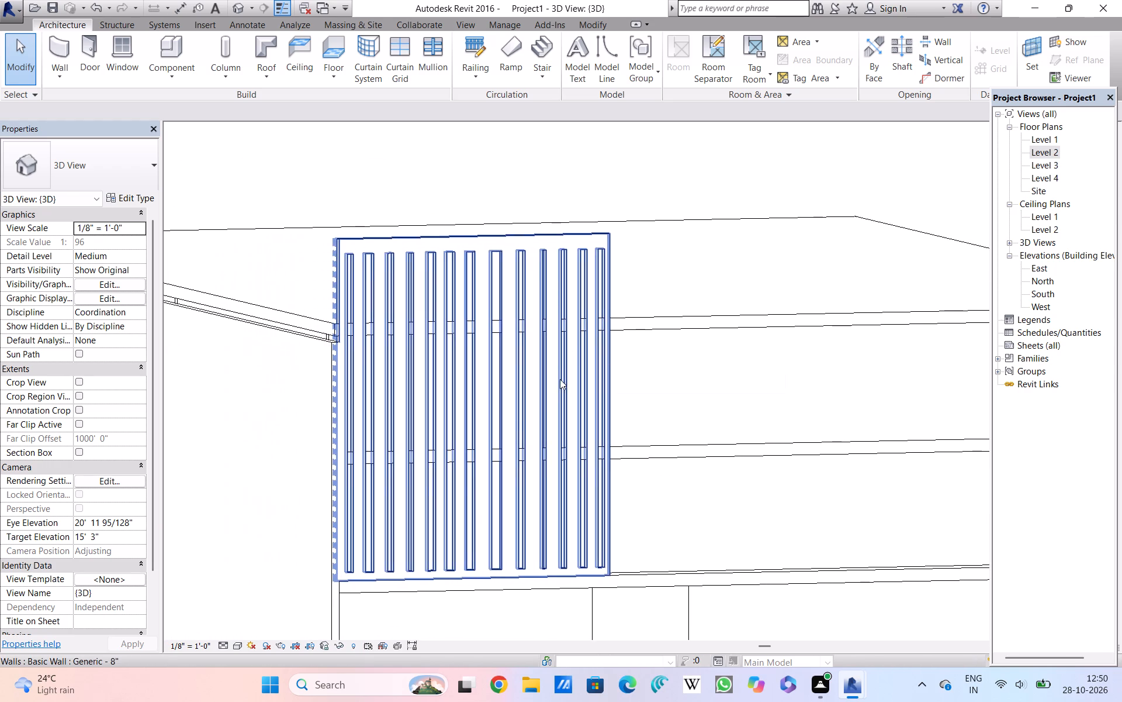
{"action": "scroll", "coordinate": [507, 411], "scroll_direction": "up", "scroll_amount": 4}
{"action": "scroll", "coordinate": [507, 411], "scroll_direction": "down", "scroll_amount": 3}
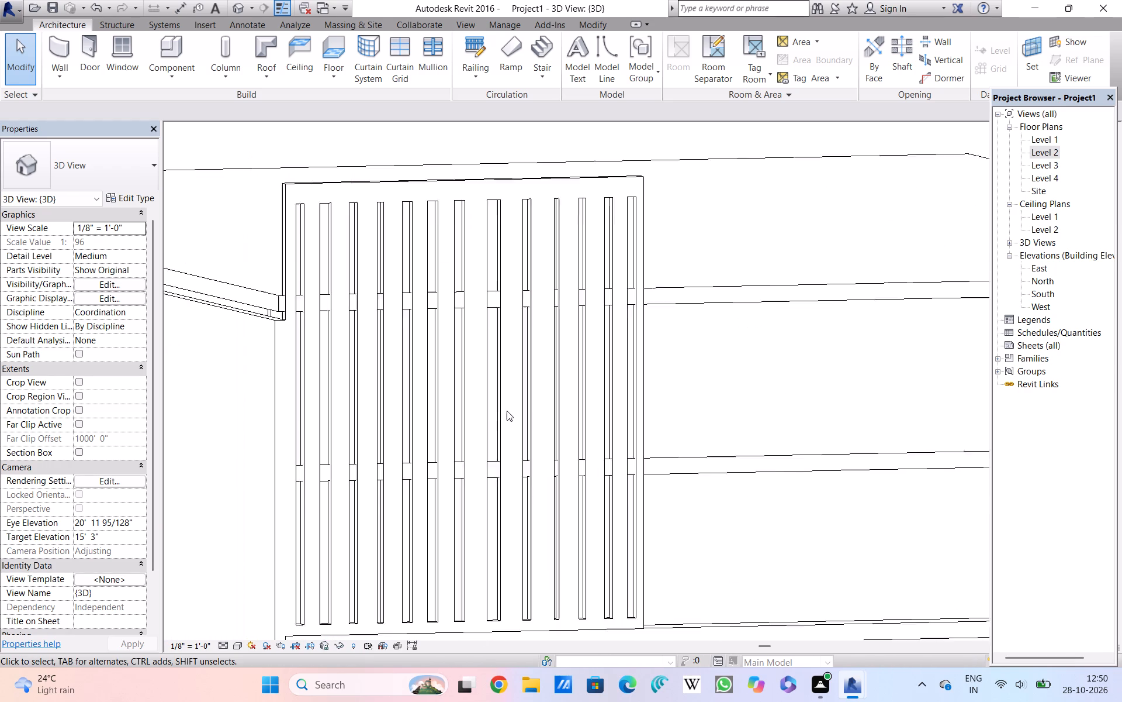
Delete the 12" floor slab on Level 4 at the top of the building.
{"action": "scroll", "coordinate": [508, 406], "scroll_direction": "down", "scroll_amount": 2}
{"action": "left_click", "coordinate": [715, 405]}
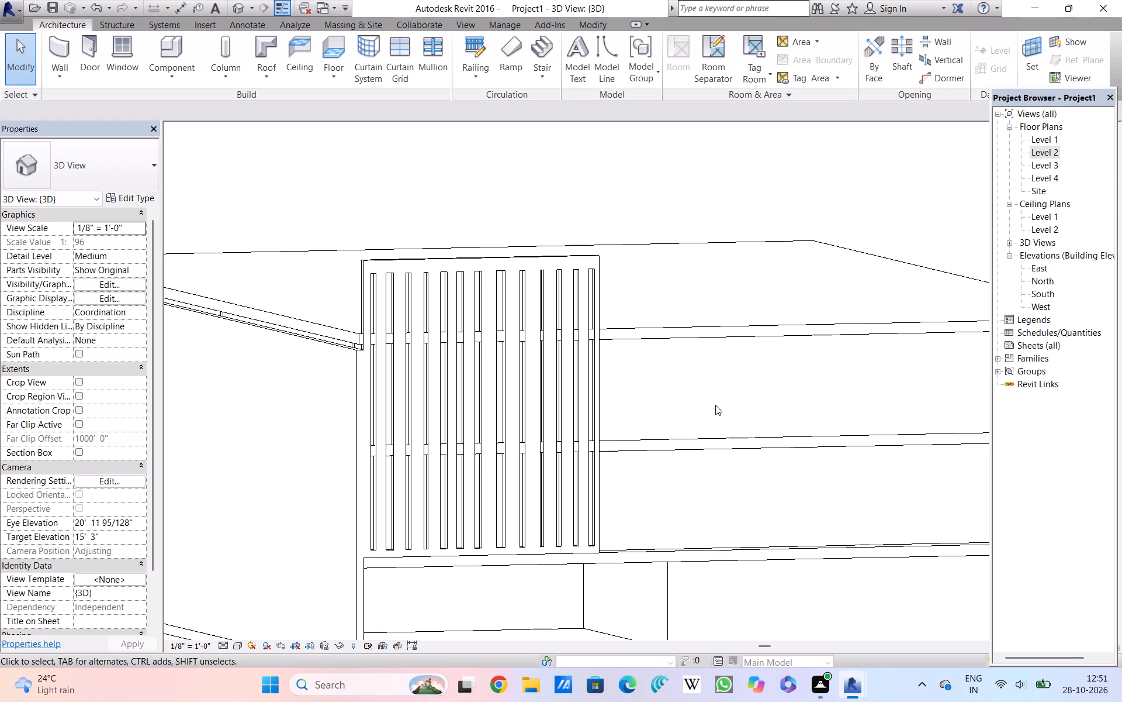
{"action": "scroll", "coordinate": [715, 405], "scroll_direction": "down", "scroll_amount": 2}
{"action": "middle_click_drag", "start_coordinate": [715, 405], "coordinate": [649, 392]}
{"action": "left_click", "coordinate": [662, 331]}
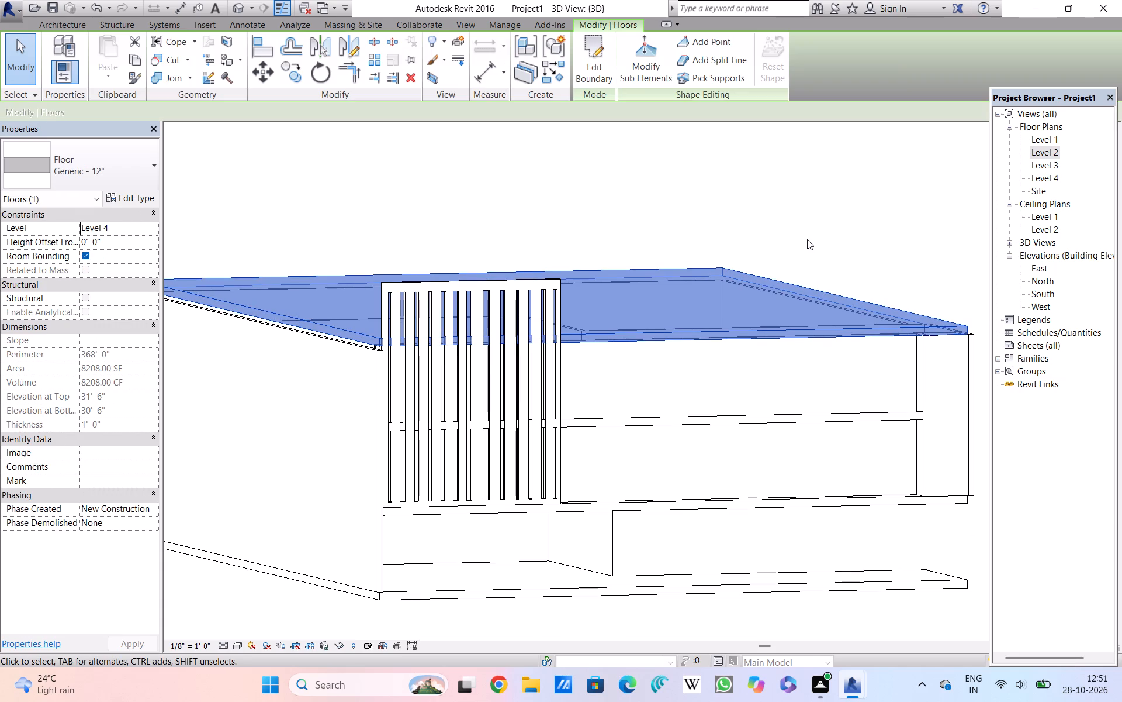
{"action": "key", "text": "Delete"}
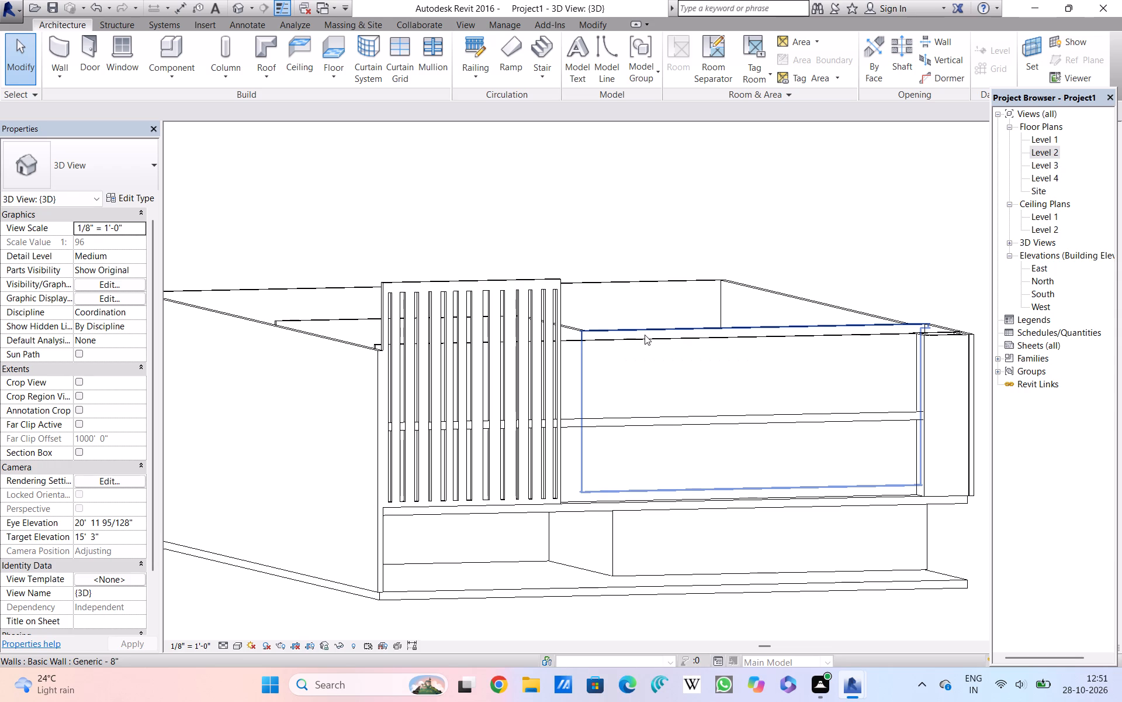
In the Level 2 floor plan, set the unconnected height of the three stepped south walls to 10' 6".
{"action": "double_click", "coordinate": [1036, 153]}
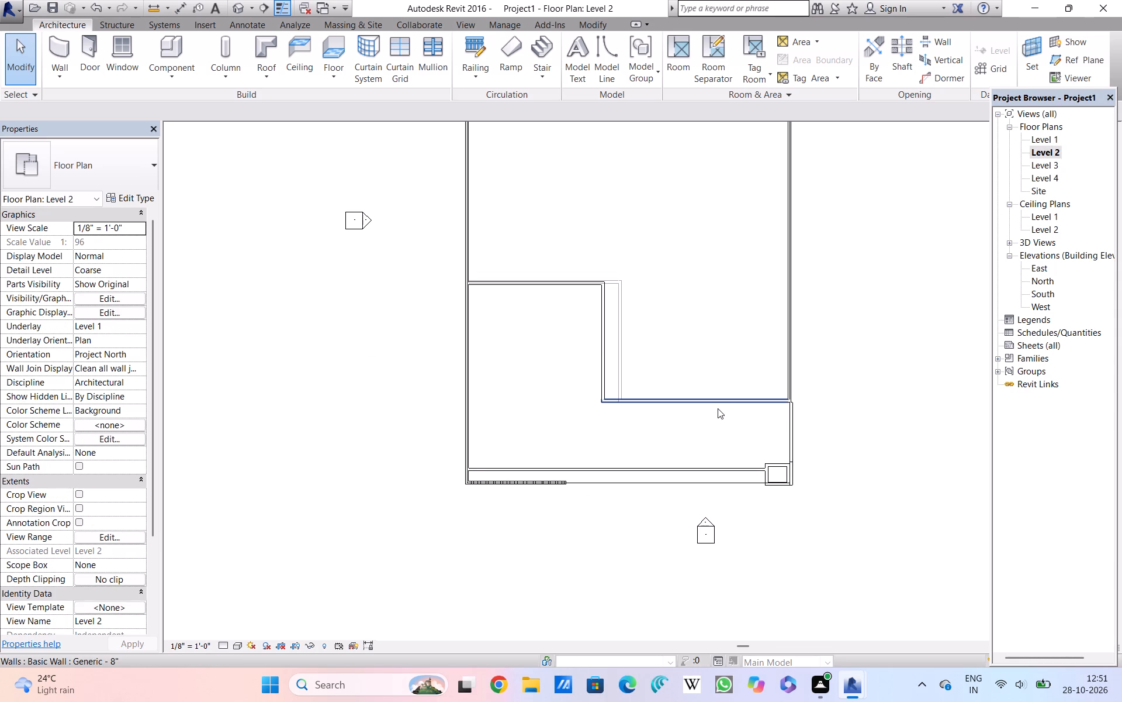
{"action": "left_click", "coordinate": [731, 396]}
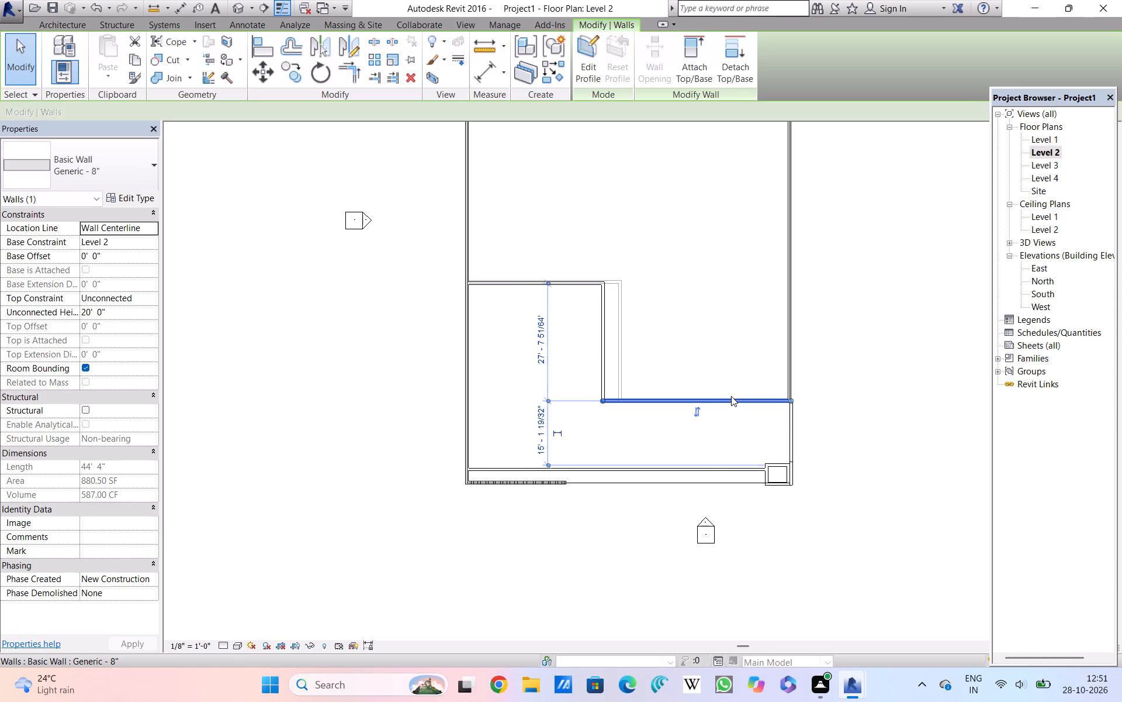
{"action": "left_click", "coordinate": [607, 347], "text": "ctrl"}
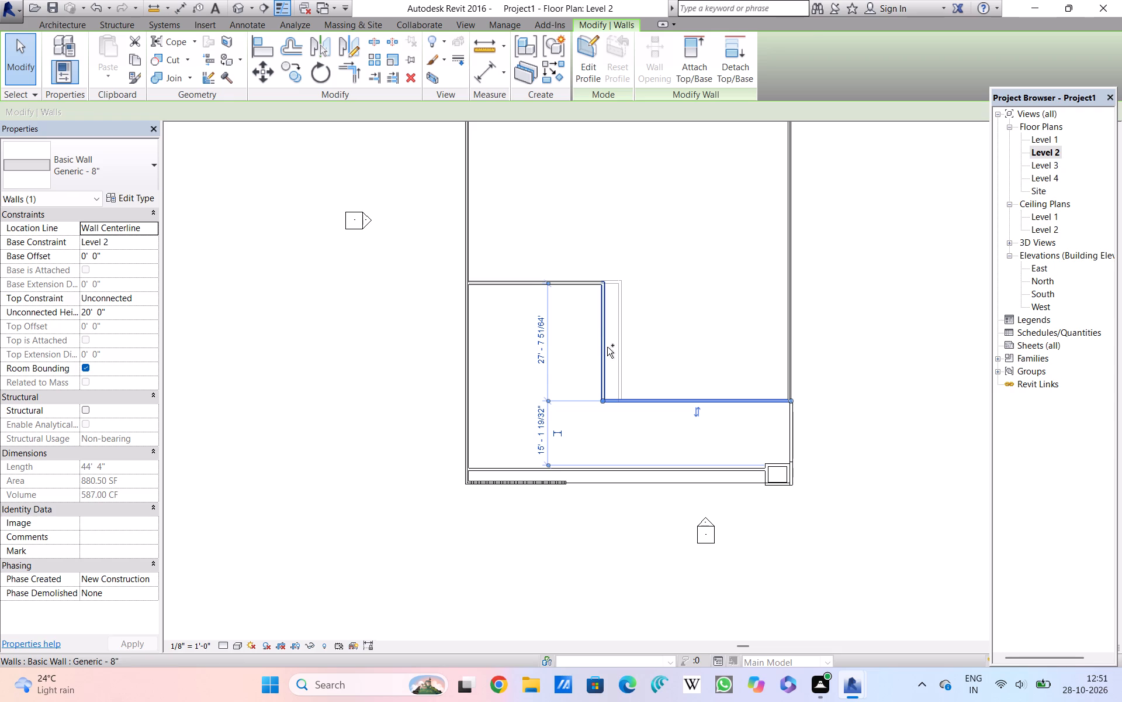
{"action": "left_click", "coordinate": [587, 284], "text": "ctrl"}
{"action": "scroll", "coordinate": [589, 281], "scroll_direction": "down", "scroll_amount": 5}
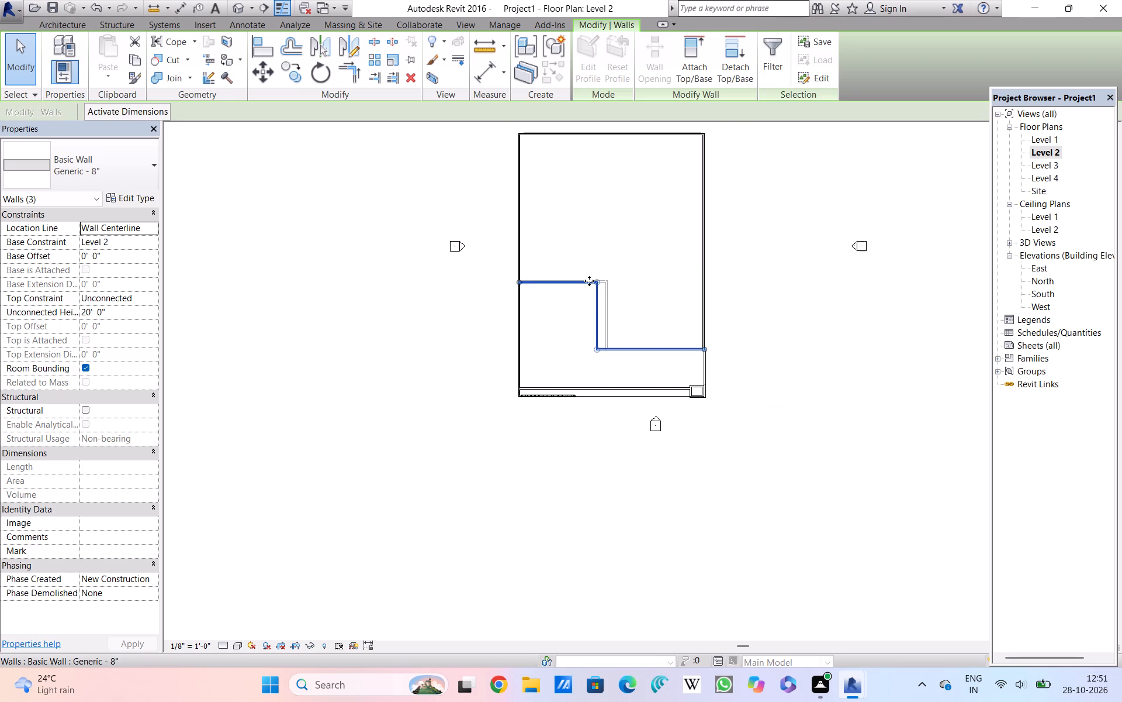
{"action": "left_click", "coordinate": [117, 311]}
{"action": "key", "text": "BackSpace"}
{"action": "type", "text": "10'6"}
{"action": "key", "text": "shift+quotedbl"}
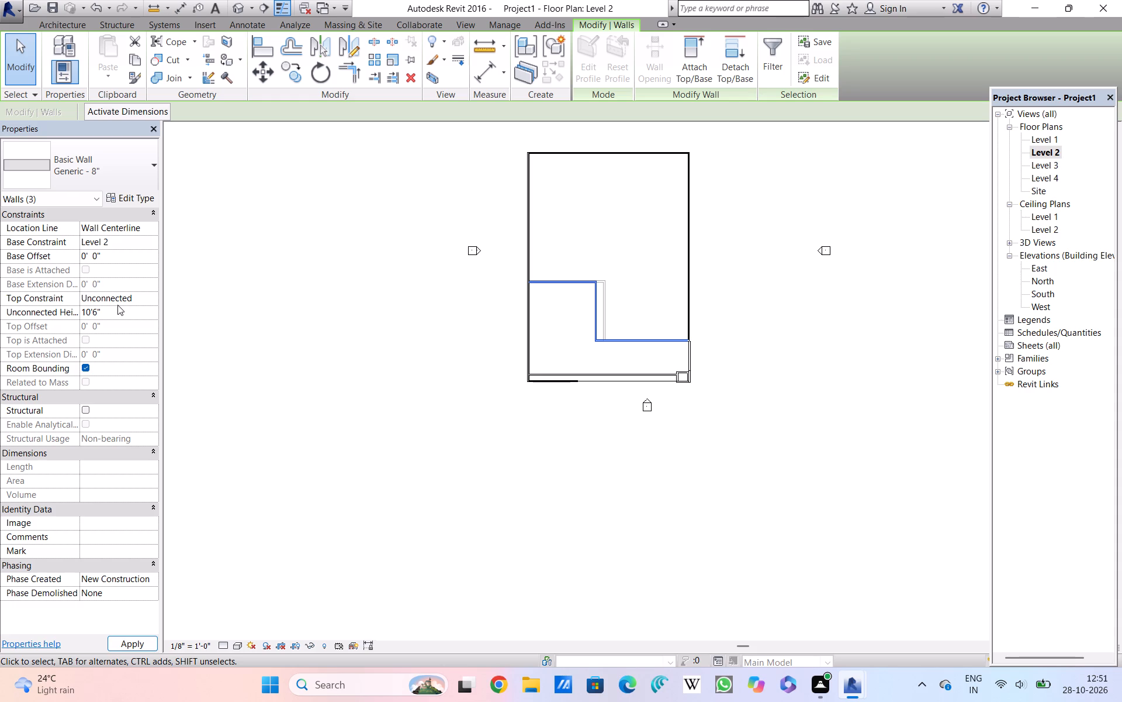
{"action": "key", "text": "Return"}
{"action": "left_click", "coordinate": [280, 319]}
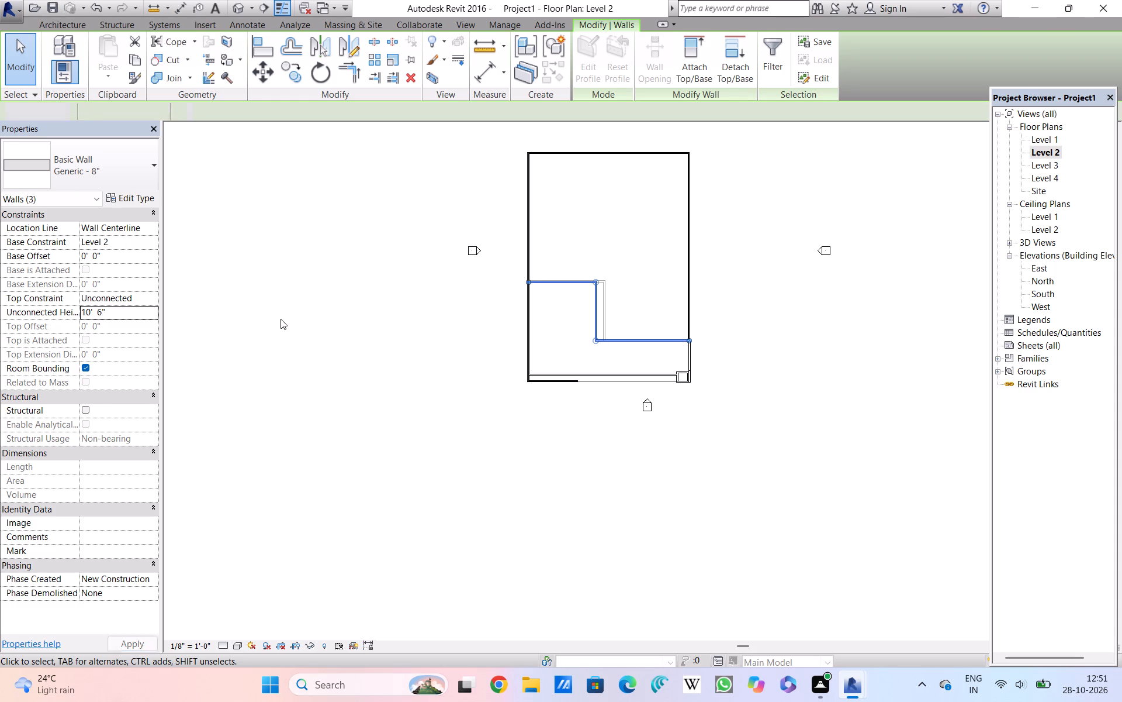
Return to the default 3D view and examine the wall heights around the open top and the slotted south-edge wall.
{"action": "left_click", "coordinate": [231, 1]}
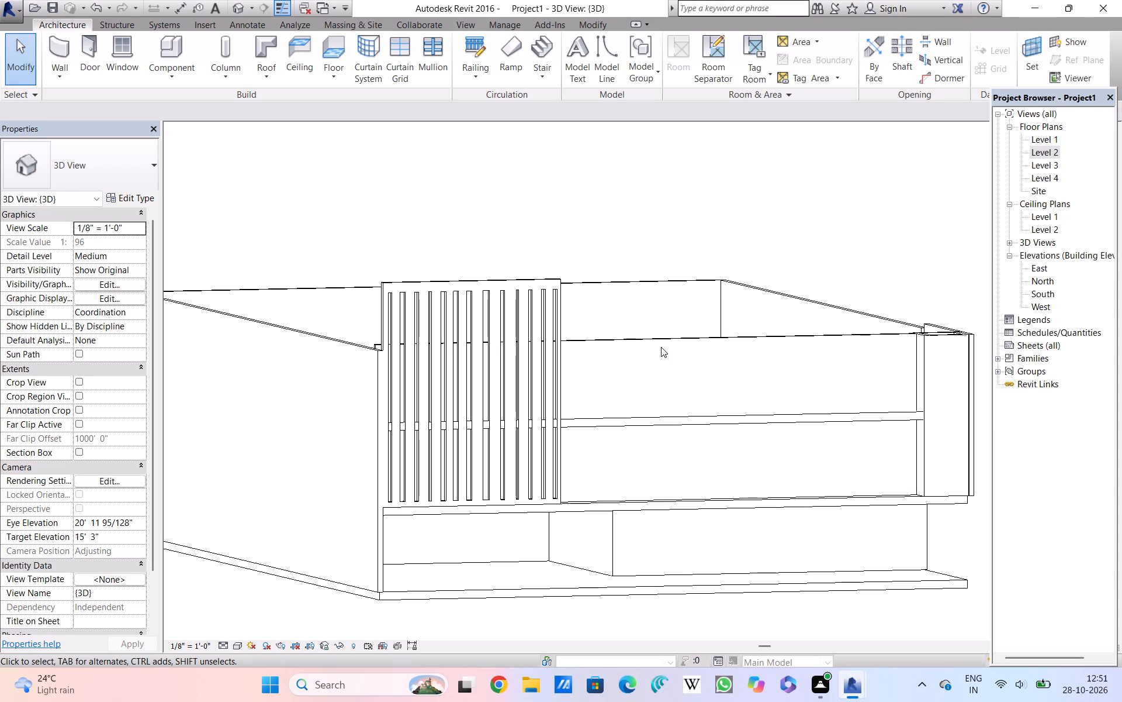
{"action": "middle_click_drag", "start_coordinate": [661, 347], "coordinate": [489, 380], "text": "shift"}
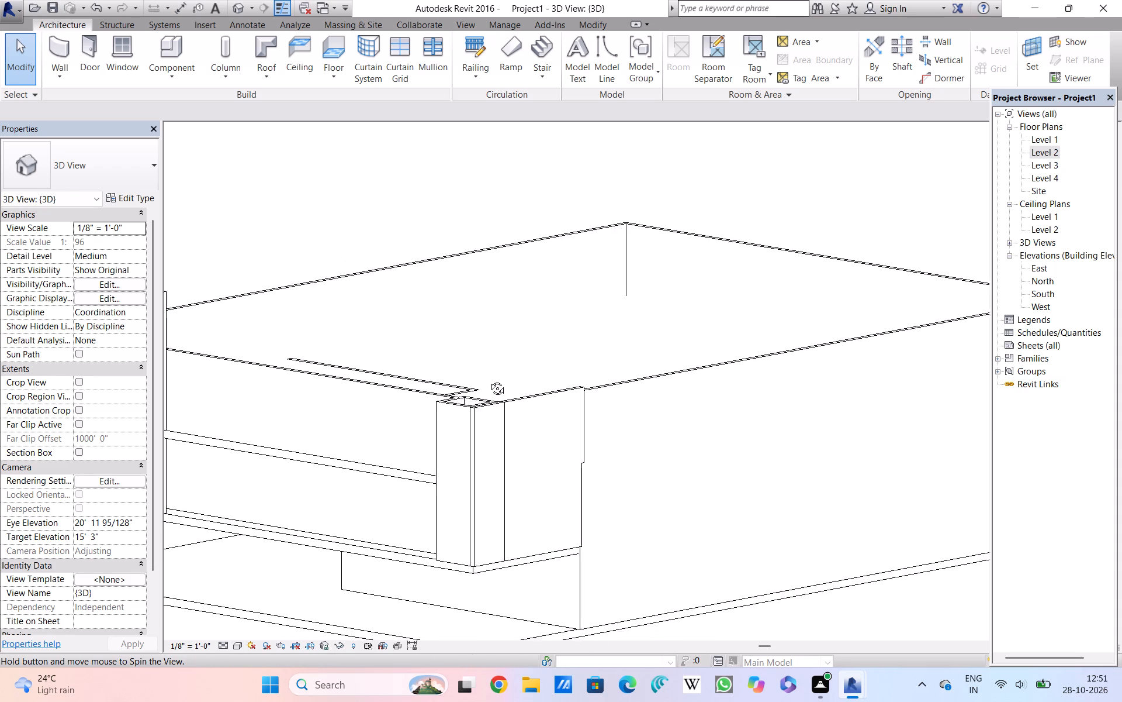
{"action": "middle_click_drag", "start_coordinate": [489, 380], "coordinate": [634, 404], "text": "shift"}
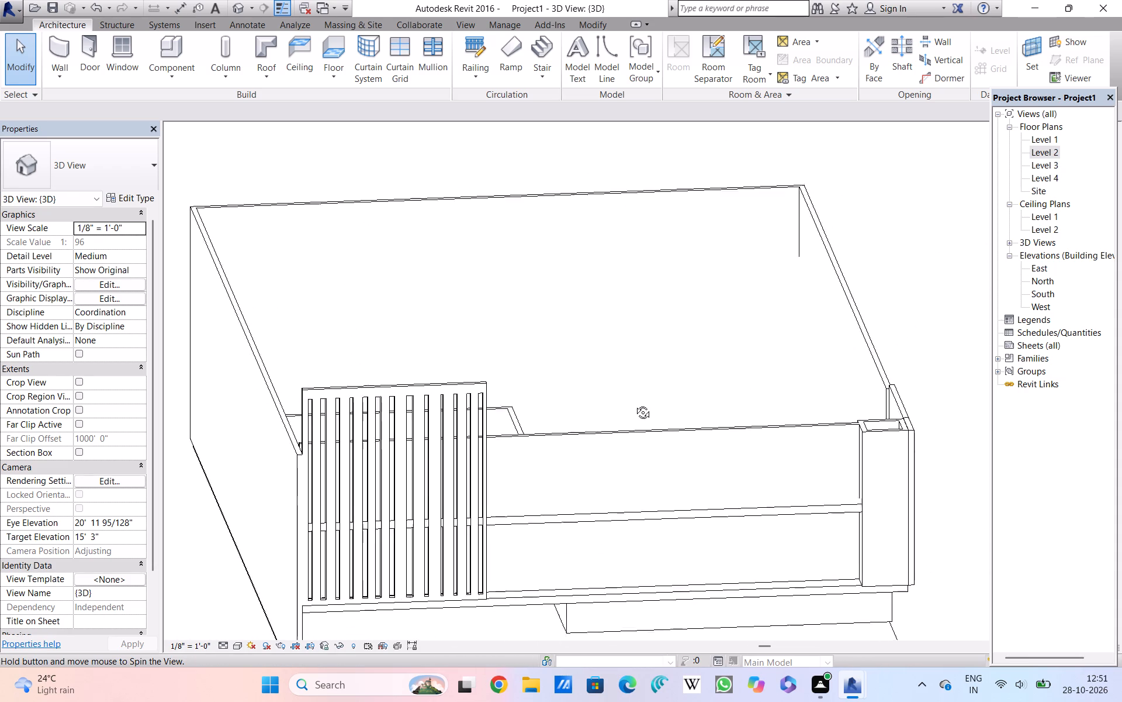
{"action": "middle_click_drag", "start_coordinate": [634, 404], "coordinate": [599, 378], "text": "shift"}
{"action": "middle_click", "coordinate": [599, 378], "text": "shift"}
{"action": "middle_click", "coordinate": [599, 378], "text": "shift"}
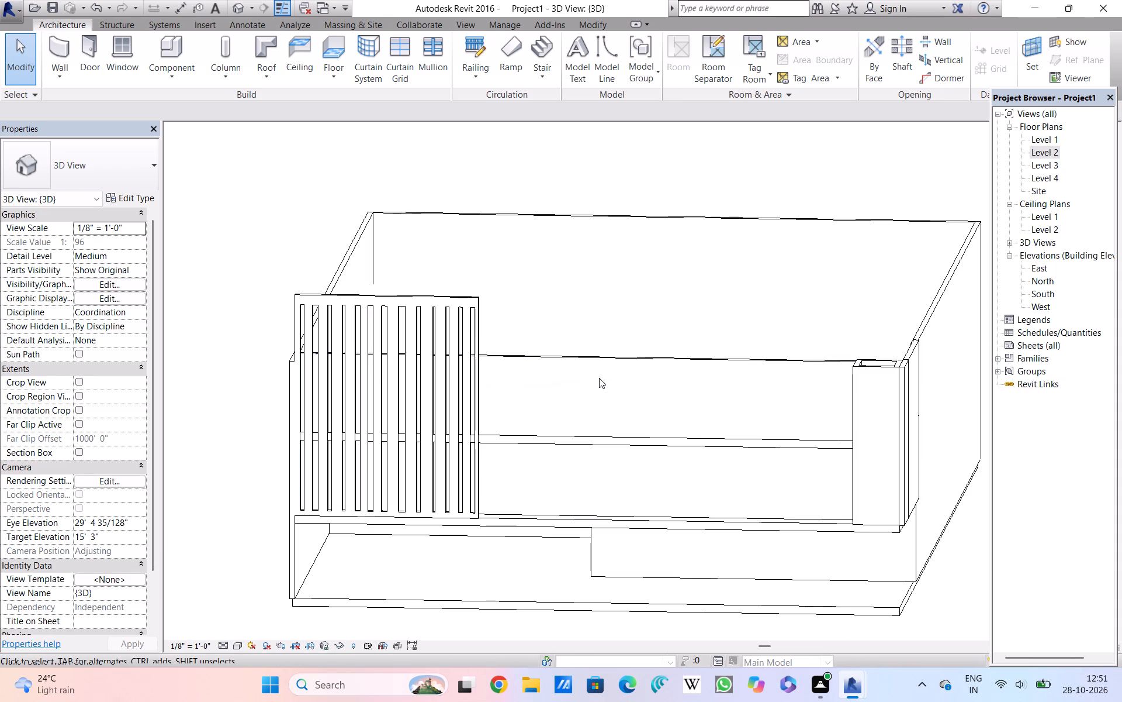
{"action": "scroll", "coordinate": [601, 378], "scroll_direction": "down", "scroll_amount": 4}
{"action": "middle_click_drag", "start_coordinate": [601, 377], "coordinate": [613, 371], "text": "shift"}
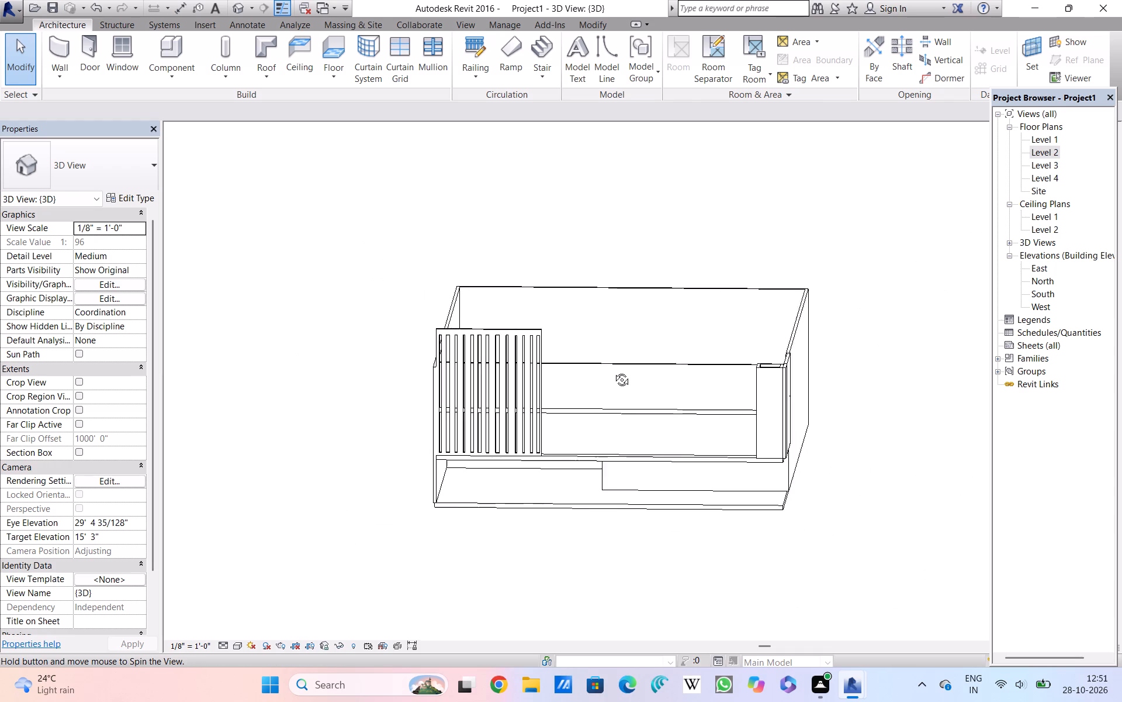
{"action": "middle_click_drag", "start_coordinate": [613, 371], "coordinate": [625, 353], "text": "shift"}
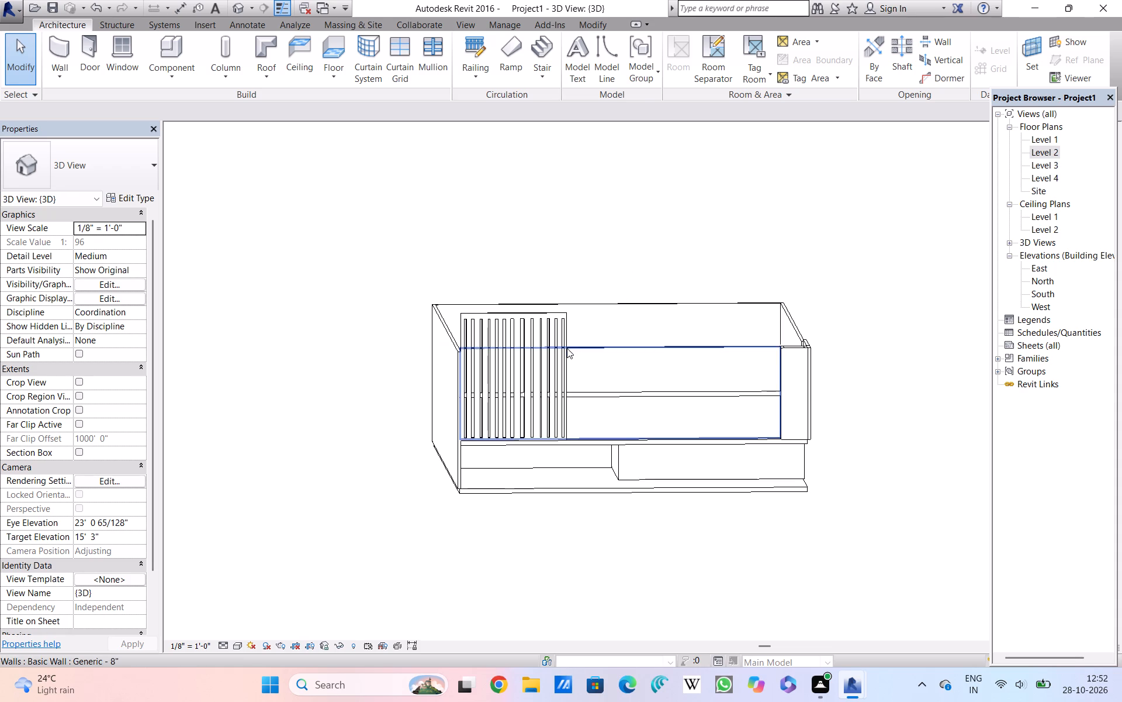
{"action": "left_click", "coordinate": [558, 335]}
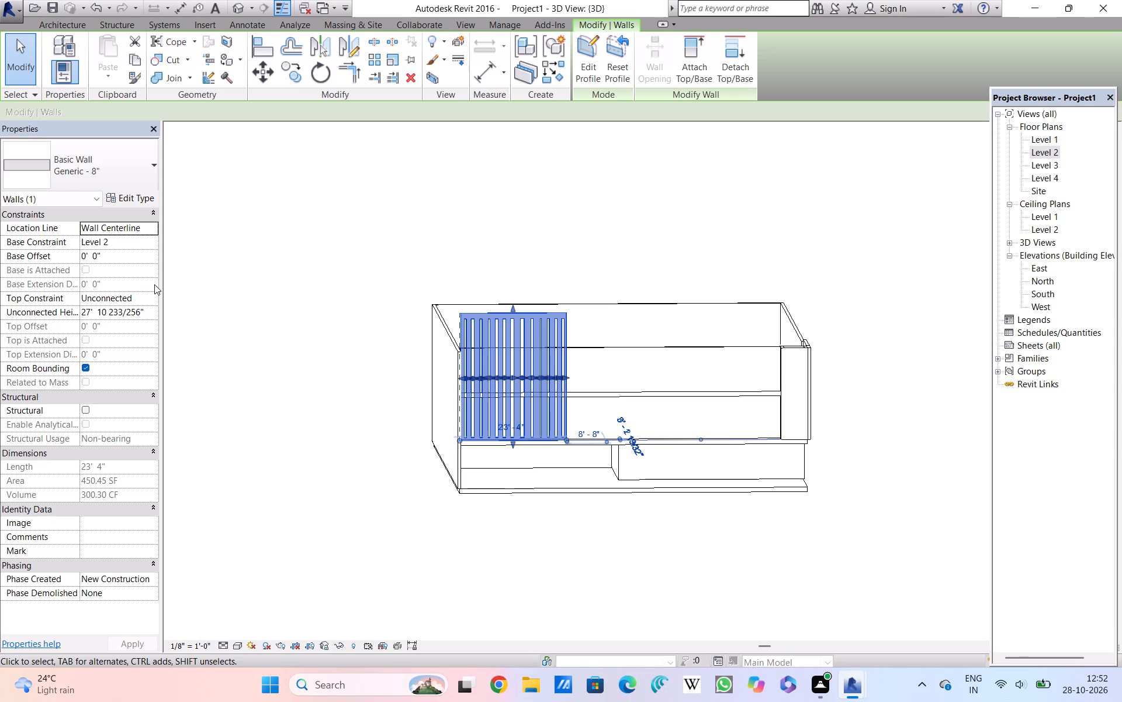
{"action": "middle_click_drag", "start_coordinate": [329, 437], "coordinate": [318, 397]}
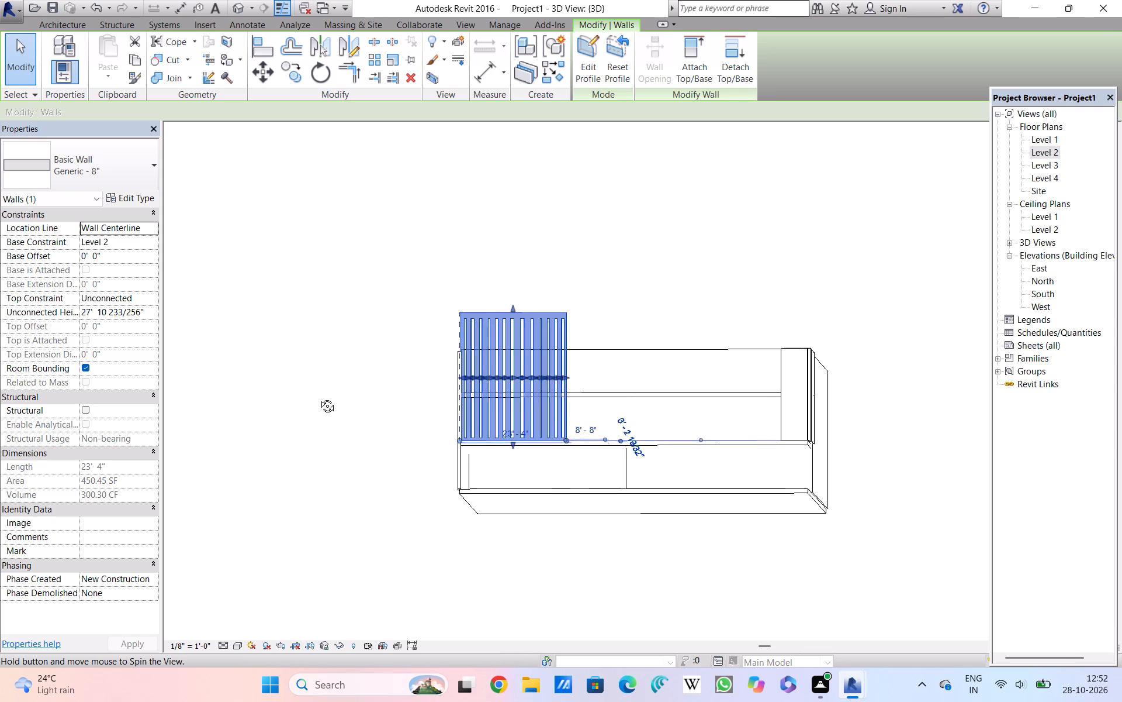
{"action": "middle_click_drag", "start_coordinate": [318, 397], "coordinate": [325, 407]}
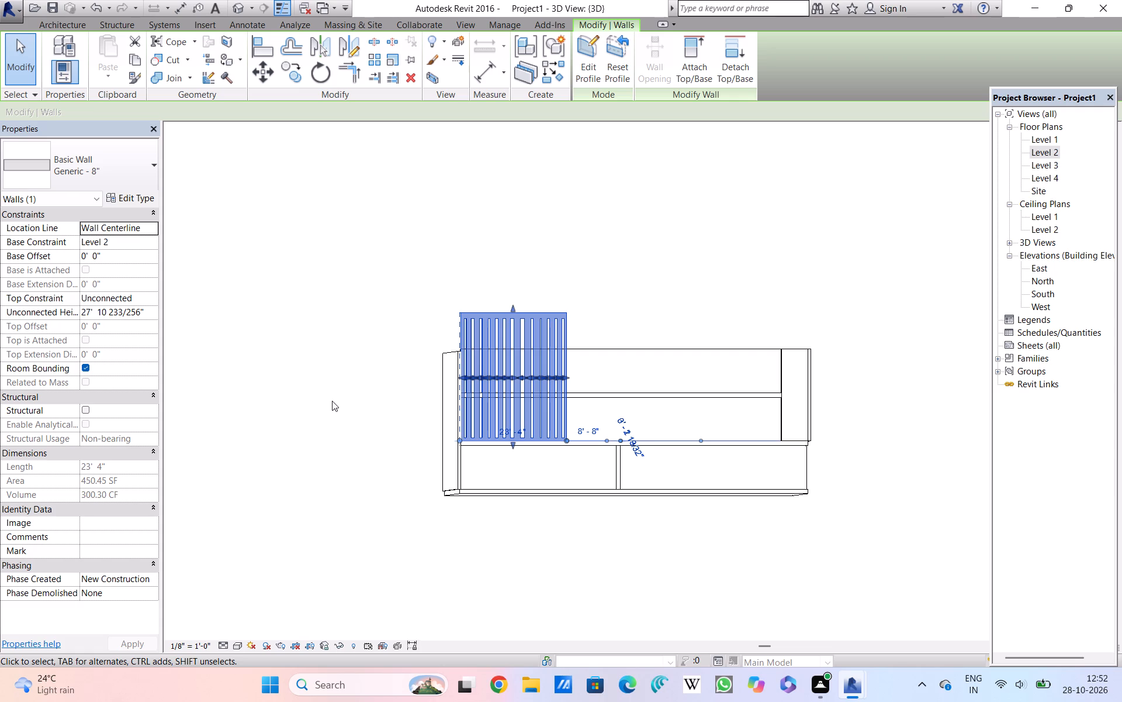
{"action": "left_click", "coordinate": [363, 408]}
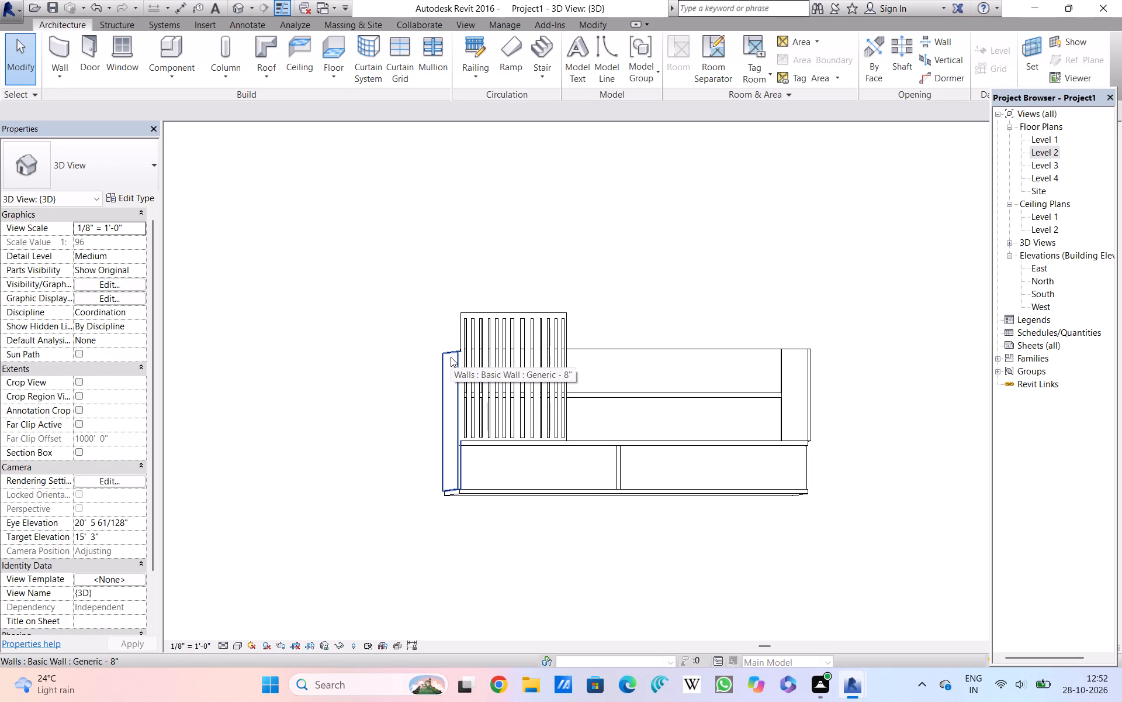
Set the unconnected height of the west, north and east perimeter walls based on Level 1 to 20'.
{"action": "left_click", "coordinate": [451, 357]}
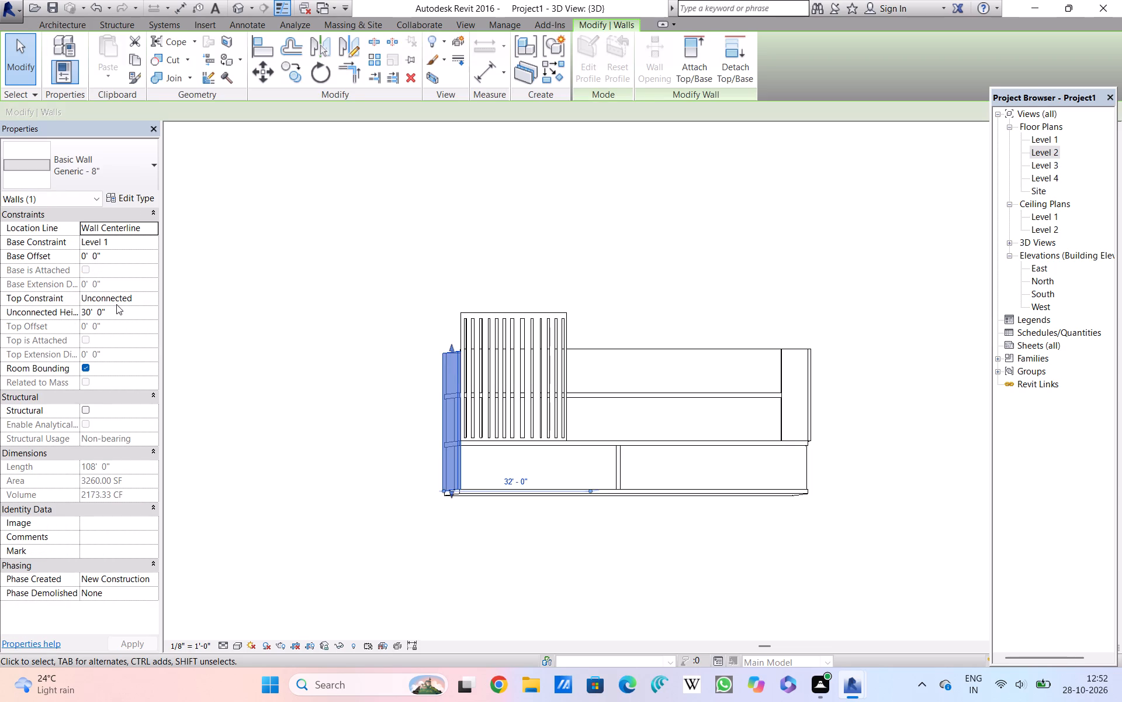
{"action": "scroll", "coordinate": [220, 359], "scroll_direction": "down", "scroll_amount": 1}
{"action": "middle_click_drag", "start_coordinate": [309, 411], "coordinate": [290, 477], "text": "shift"}
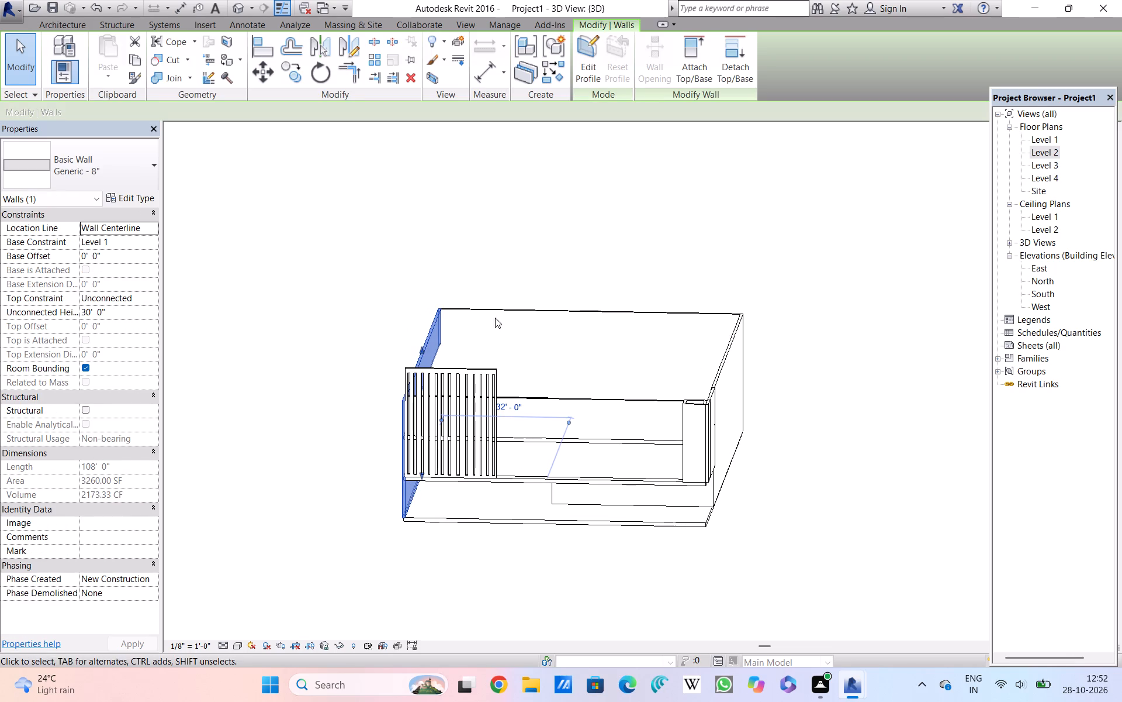
{"action": "left_click", "coordinate": [496, 308]}
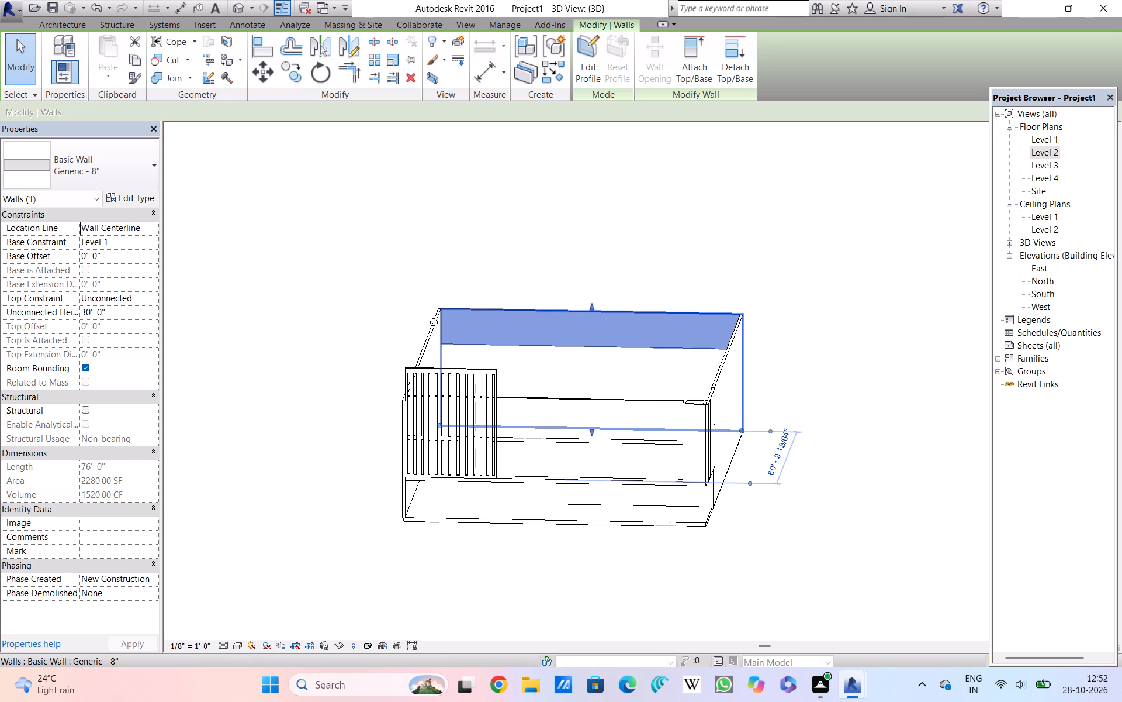
{"action": "left_click", "coordinate": [421, 330], "text": "ctrl"}
{"action": "left_click", "coordinate": [425, 332], "text": "ctrl"}
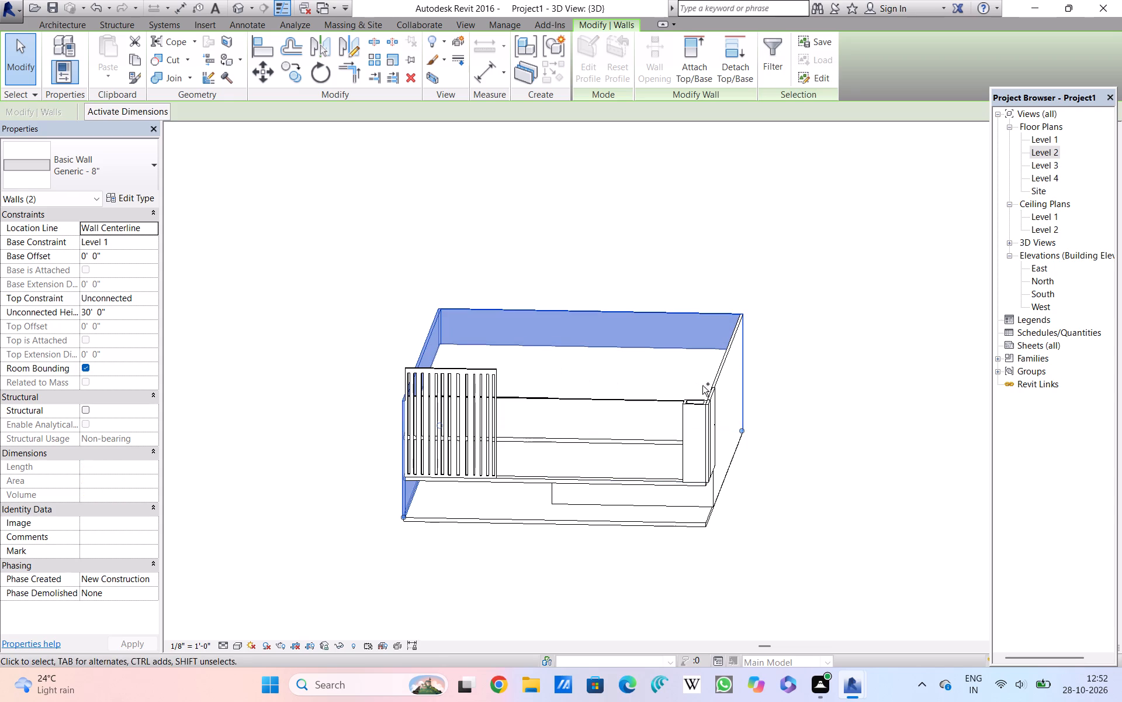
{"action": "left_click", "coordinate": [718, 374], "text": "ctrl"}
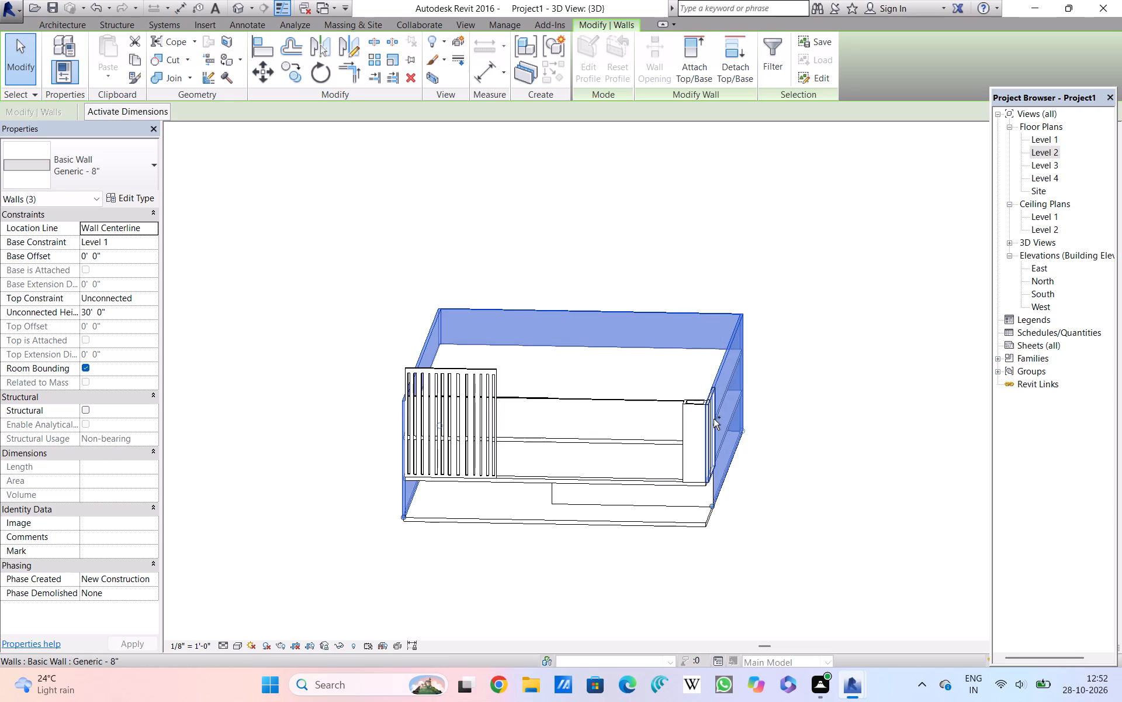
{"action": "double_click", "coordinate": [113, 312]}
{"action": "left_click_drag", "start_coordinate": [113, 313], "coordinate": [72, 316]}
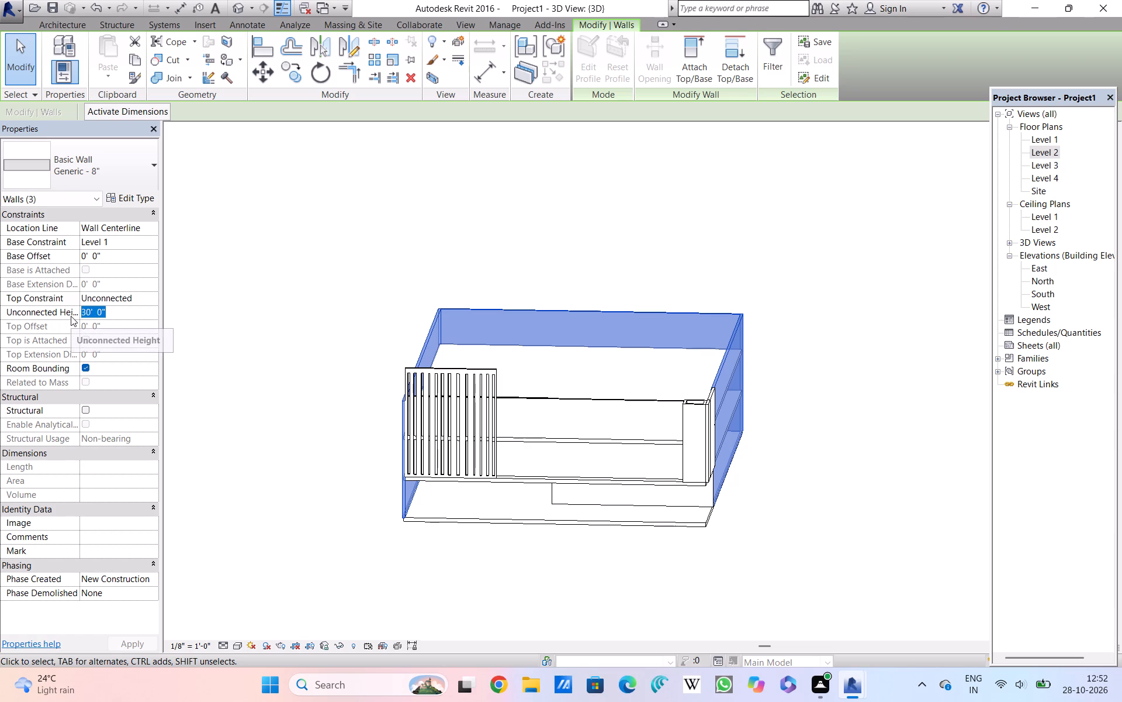
{"action": "key", "text": "BackSpace"}
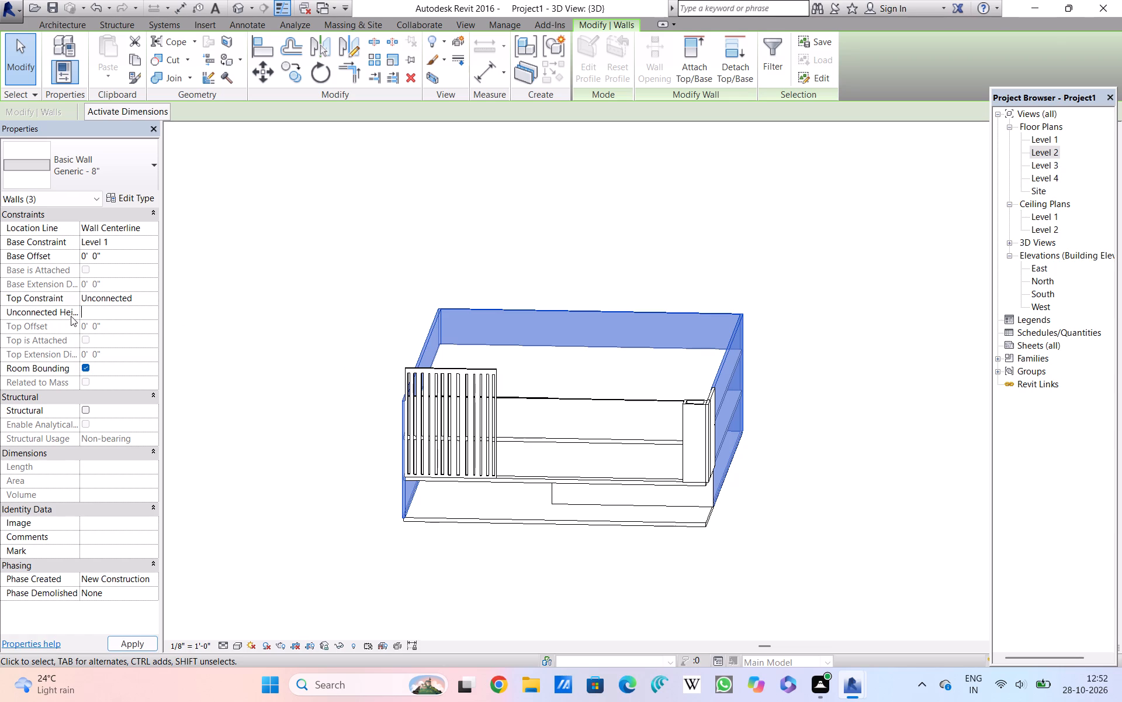
{"action": "type", "text": "20"}
{"action": "key", "text": "Return"}
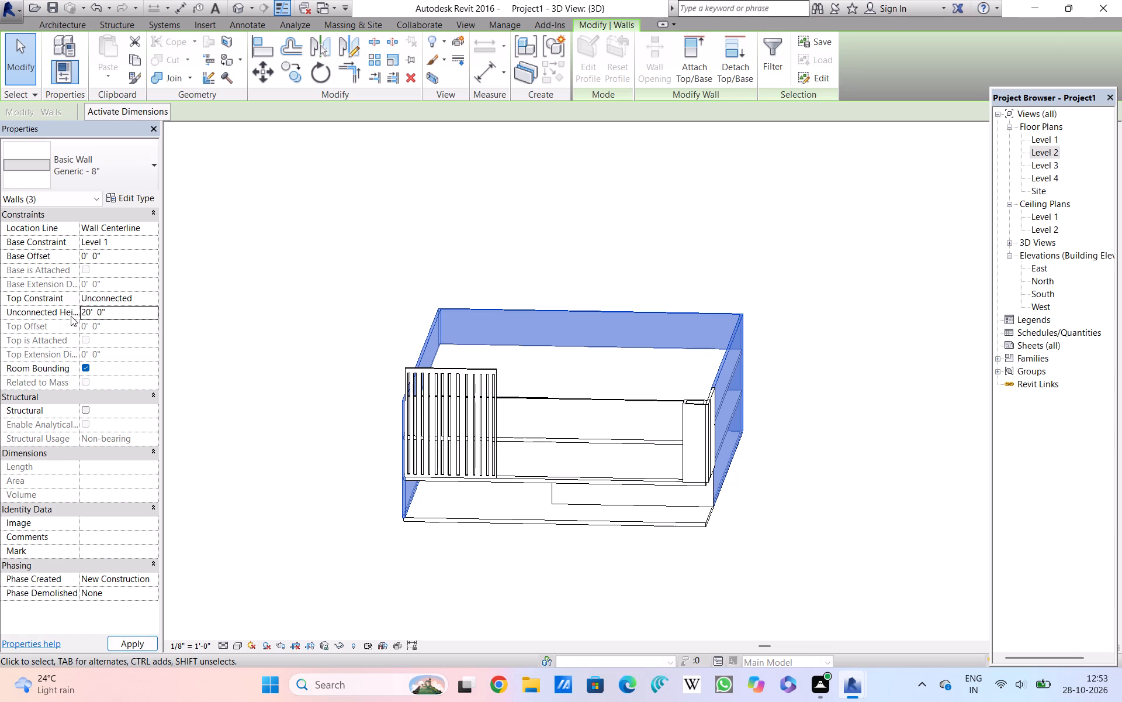
{"action": "left_click", "coordinate": [275, 322]}
Set the unconnected height of the slotted south-edge wall on Level 2 to 20'.
{"action": "scroll", "coordinate": [314, 343], "scroll_direction": "down", "scroll_amount": 1, "text": "shift"}
{"action": "middle_click_drag", "start_coordinate": [345, 353], "coordinate": [320, 325], "text": "shift"}
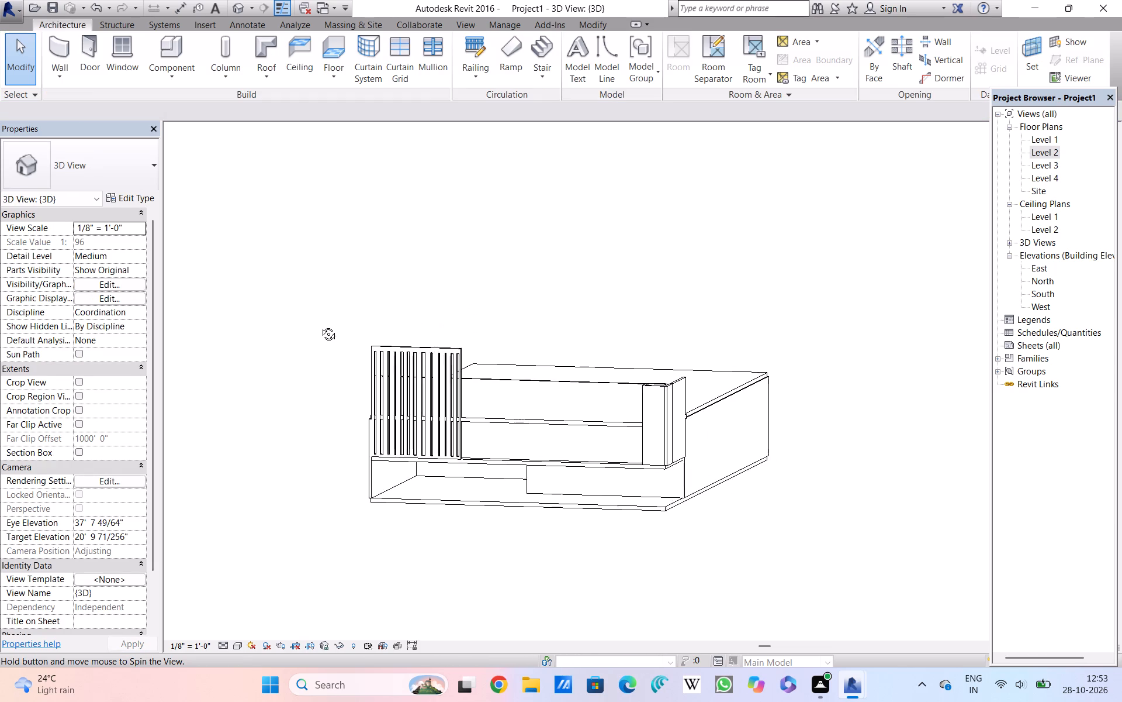
{"action": "middle_click_drag", "start_coordinate": [320, 325], "coordinate": [370, 369], "text": "shift"}
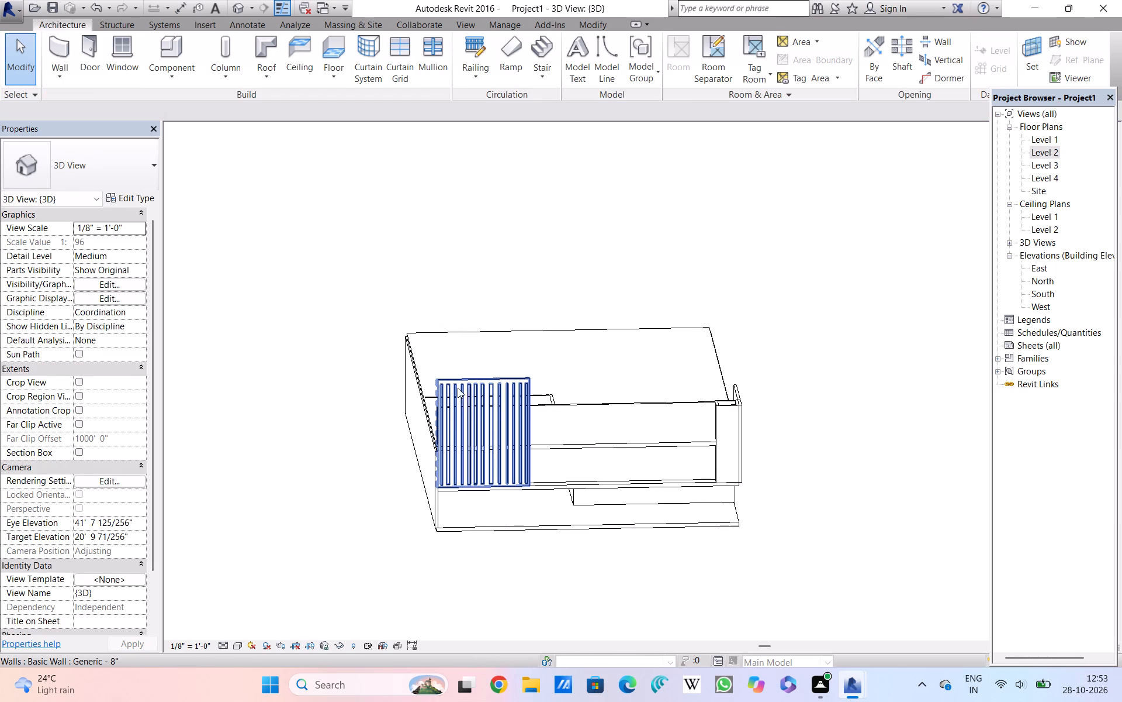
{"action": "left_click", "coordinate": [456, 384]}
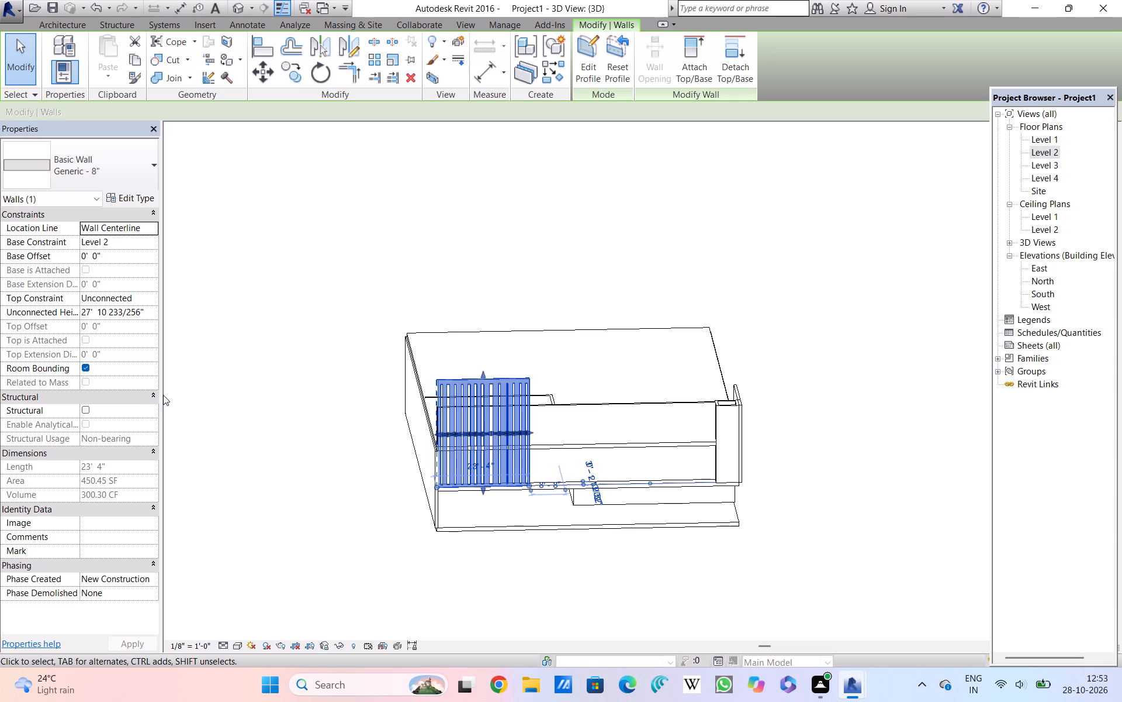
{"action": "left_click", "coordinate": [144, 309]}
{"action": "left_click_drag", "start_coordinate": [144, 309], "coordinate": [112, 310]}
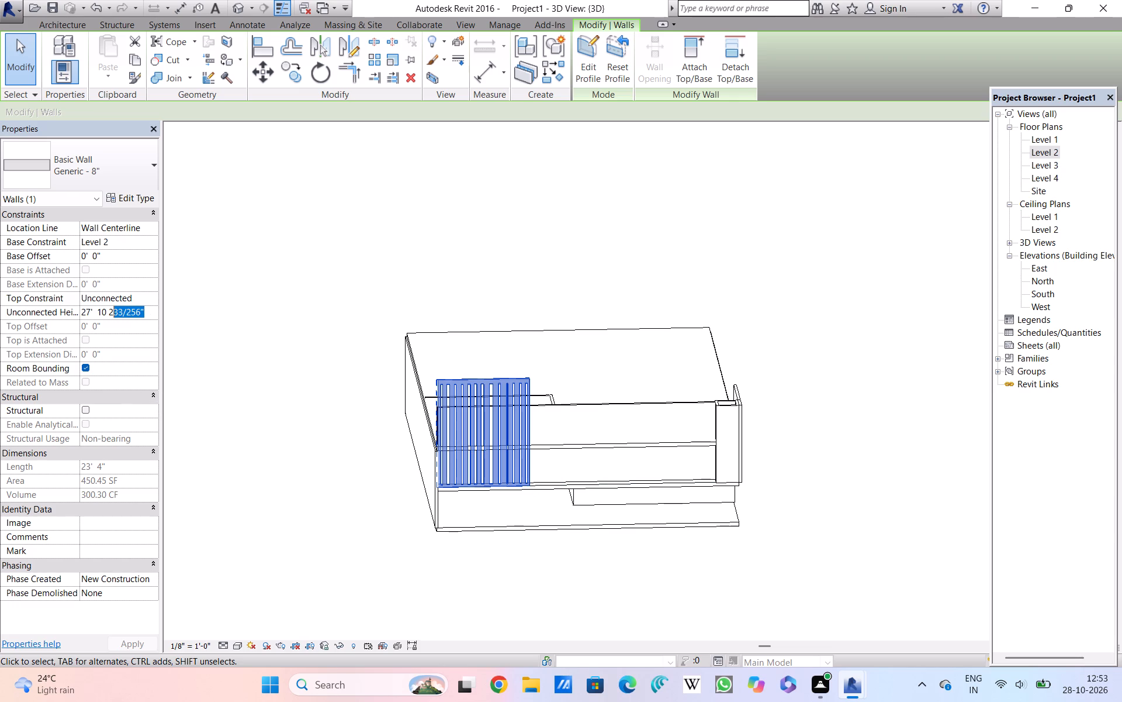
{"action": "left_click_drag", "start_coordinate": [112, 310], "coordinate": [77, 314]}
{"action": "key", "text": "BackSpace"}
{"action": "type", "text": "20'"}
{"action": "key", "text": "Return"}
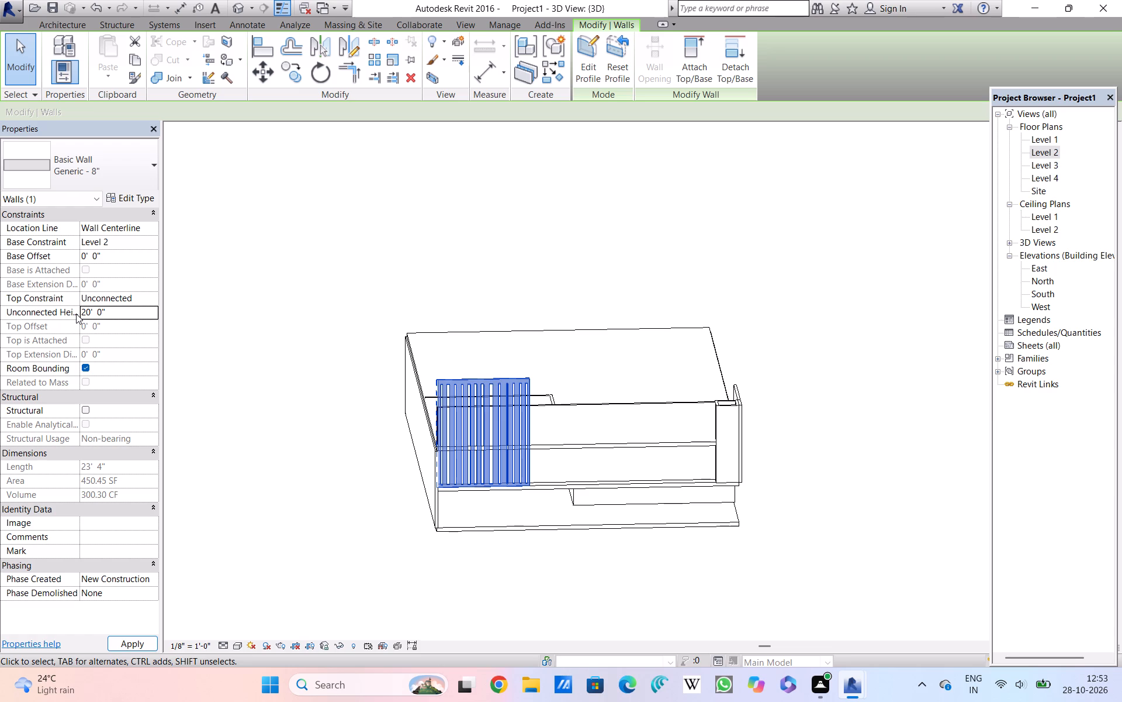
{"action": "left_click", "coordinate": [251, 347]}
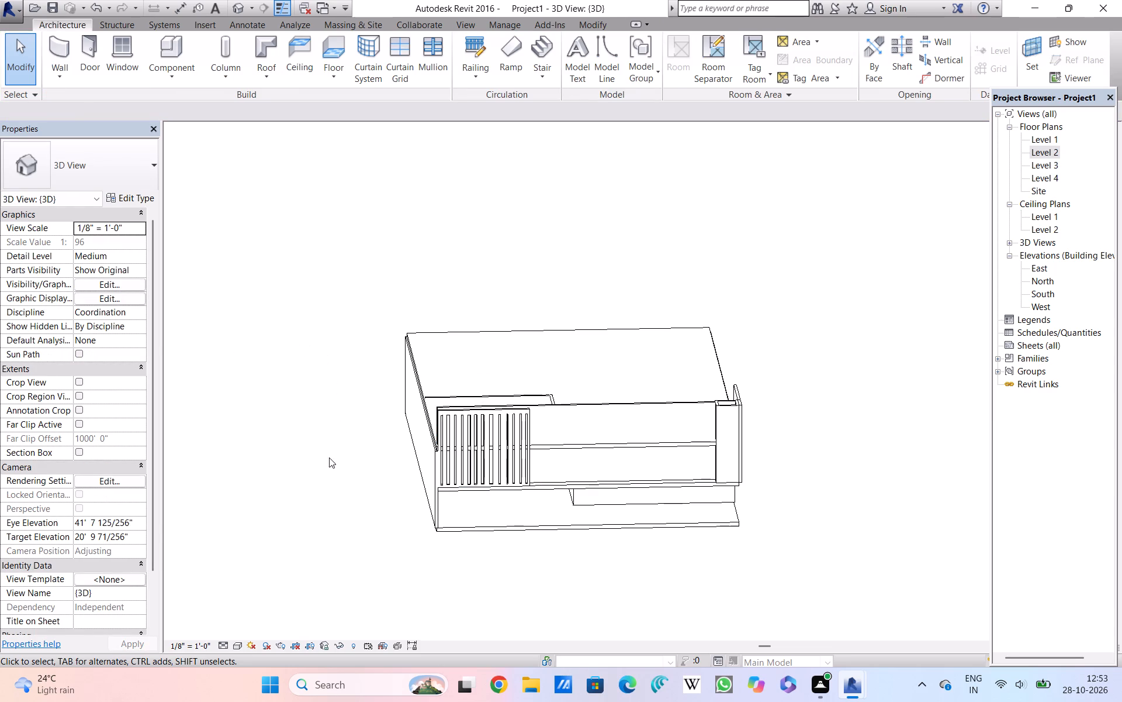
{"action": "middle_click_drag", "start_coordinate": [323, 462], "coordinate": [341, 406], "text": "shift"}
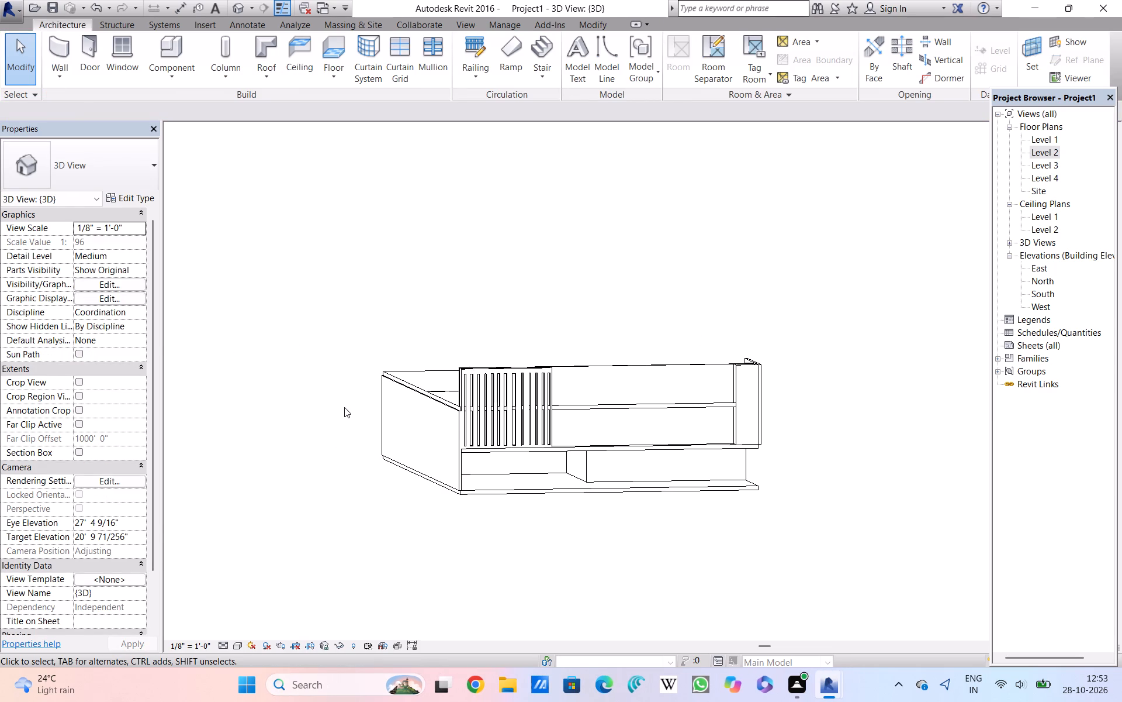
Open the boundary sketch of the Level 3 floor slab for editing and switch to the Level 2 floor plan.
{"action": "scroll", "coordinate": [376, 416], "scroll_direction": "up", "scroll_amount": 3}
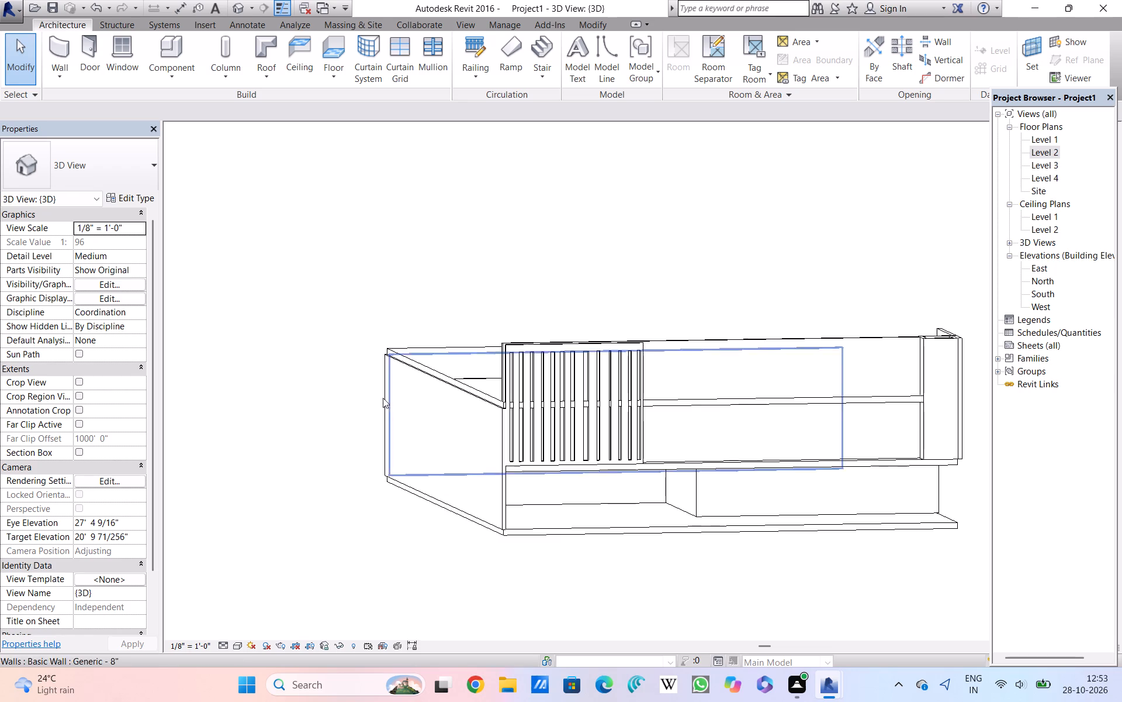
{"action": "left_click", "coordinate": [421, 364]}
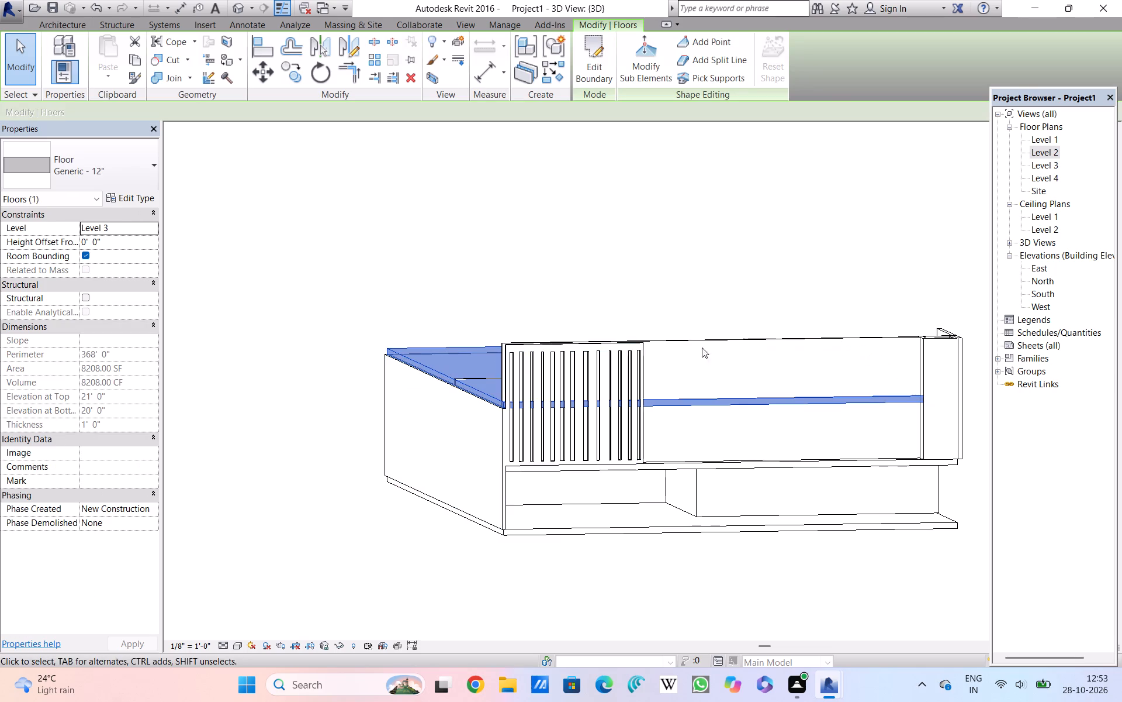
{"action": "left_click", "coordinate": [594, 73]}
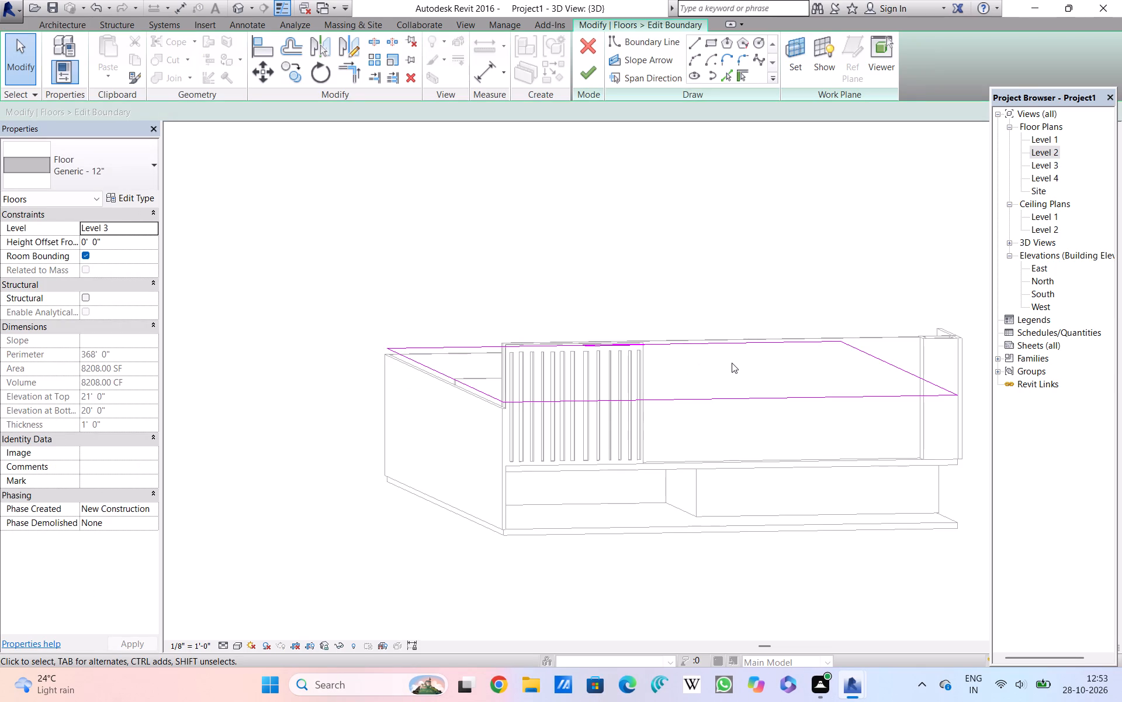
{"action": "middle_click_drag", "start_coordinate": [732, 363], "coordinate": [704, 436], "text": "shift"}
{"action": "scroll", "coordinate": [732, 366], "scroll_direction": "down", "scroll_amount": 1, "text": "shift"}
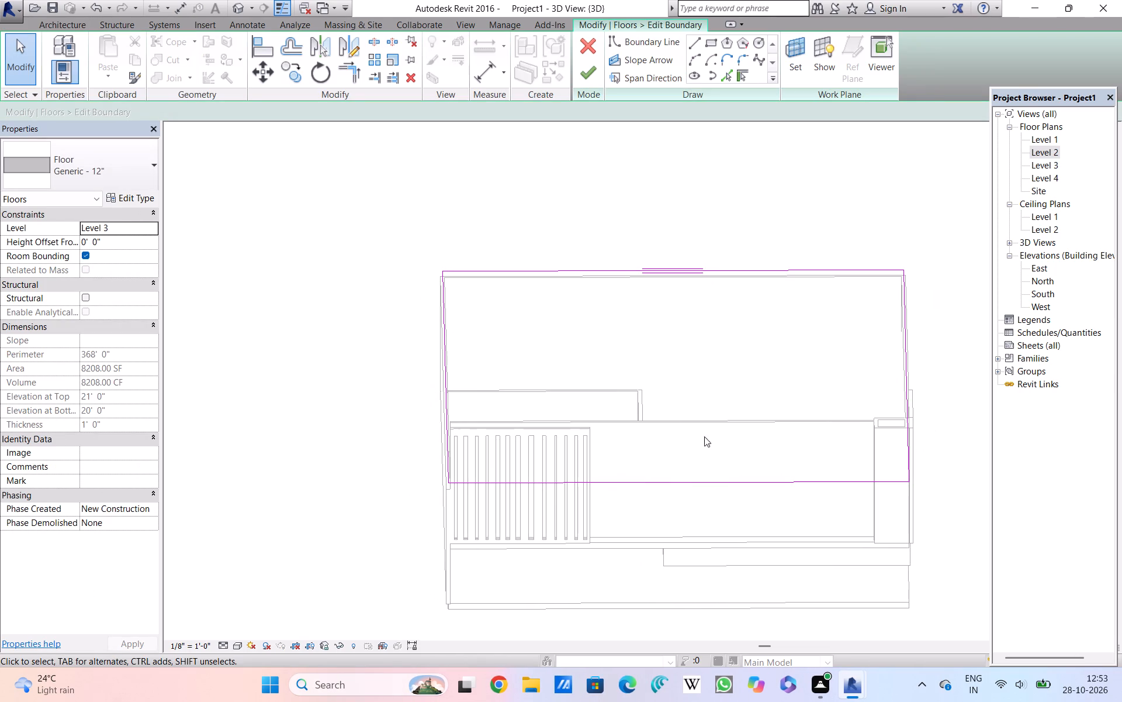
{"action": "double_click", "coordinate": [1052, 149]}
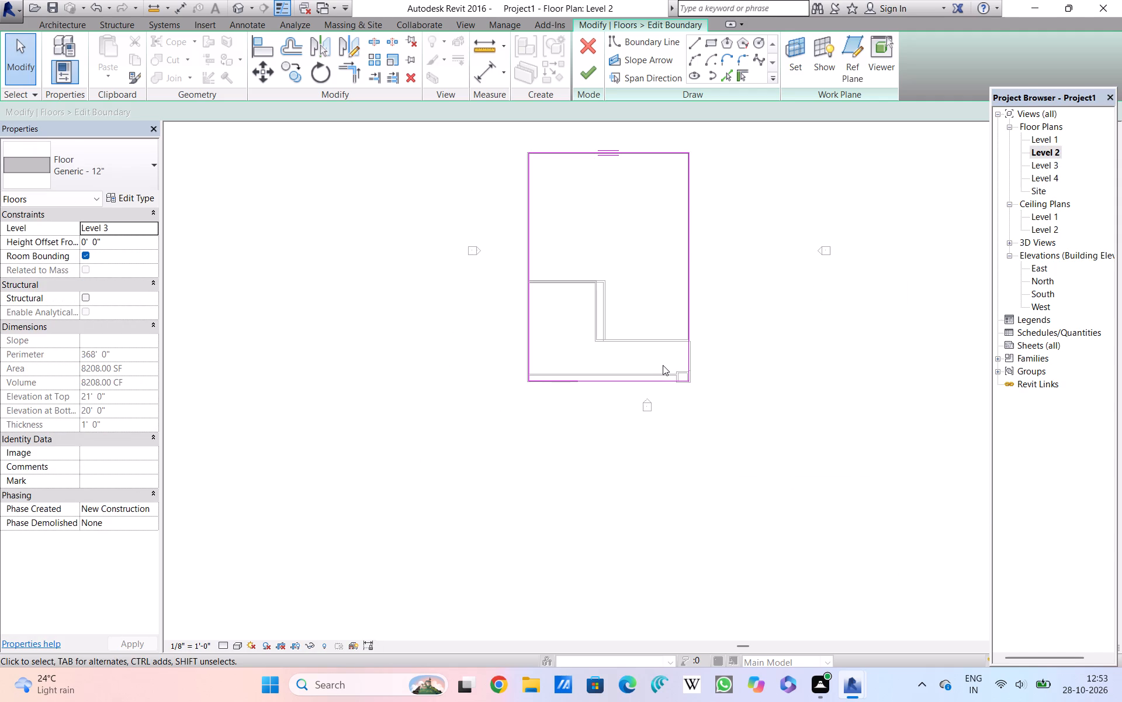
Extend the east end of the slab's south boundary line to the east wall's outer face, about 76' 8" long.
{"action": "scroll", "coordinate": [662, 365], "scroll_direction": "up", "scroll_amount": 9}
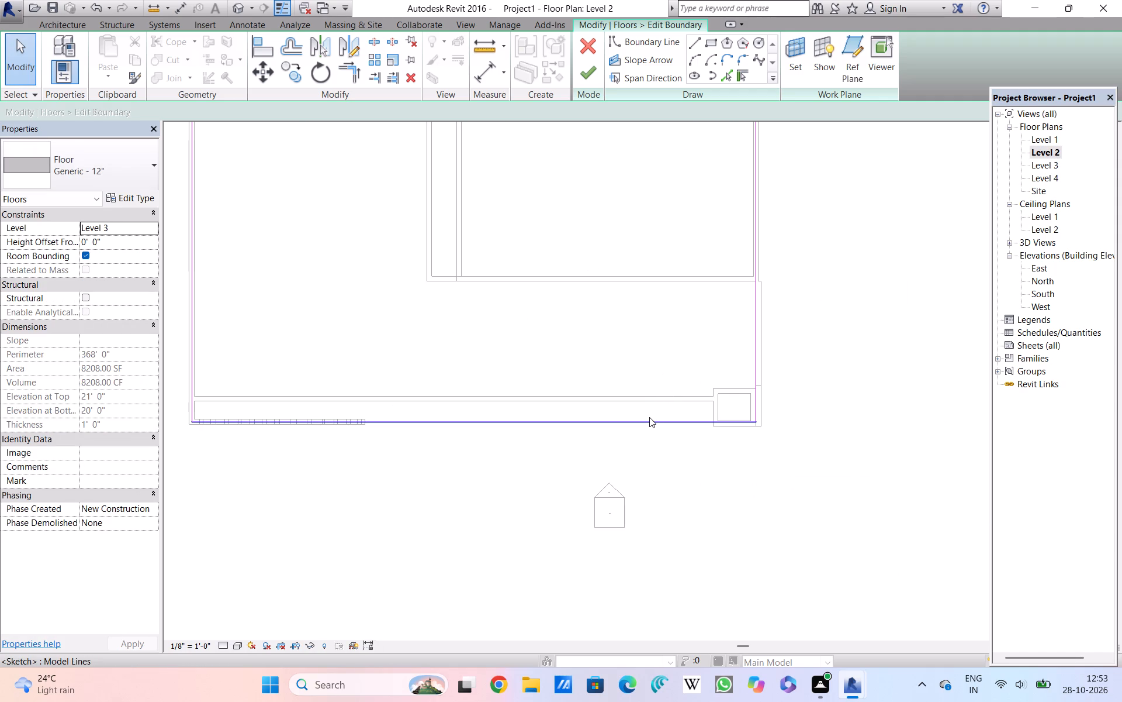
{"action": "scroll", "coordinate": [649, 417], "scroll_direction": "up", "scroll_amount": 8}
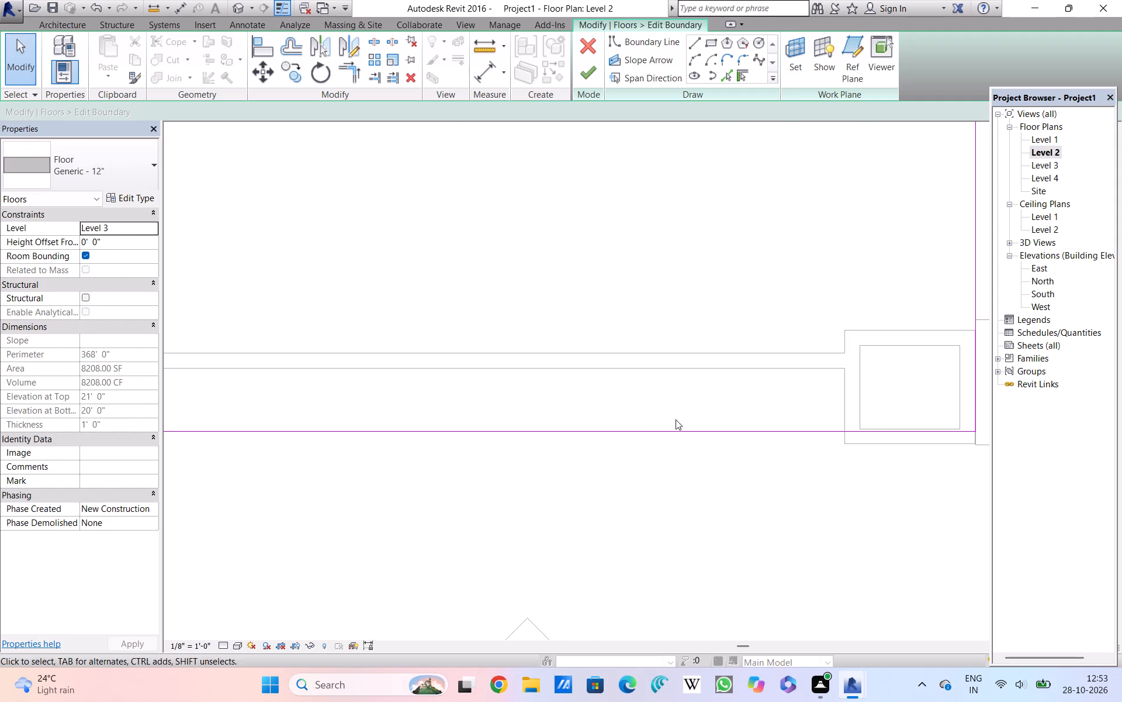
{"action": "left_click", "coordinate": [677, 432]}
{"action": "scroll", "coordinate": [677, 429], "scroll_direction": "down", "scroll_amount": 5}
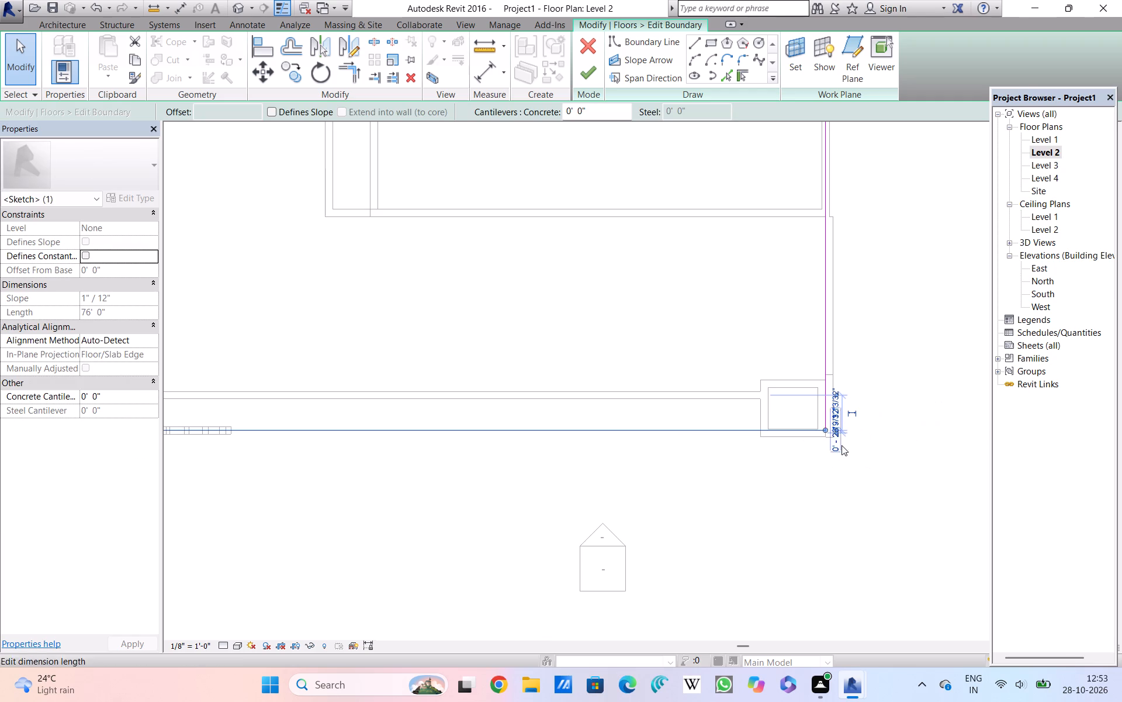
{"action": "scroll", "coordinate": [829, 419], "scroll_direction": "up", "scroll_amount": 12}
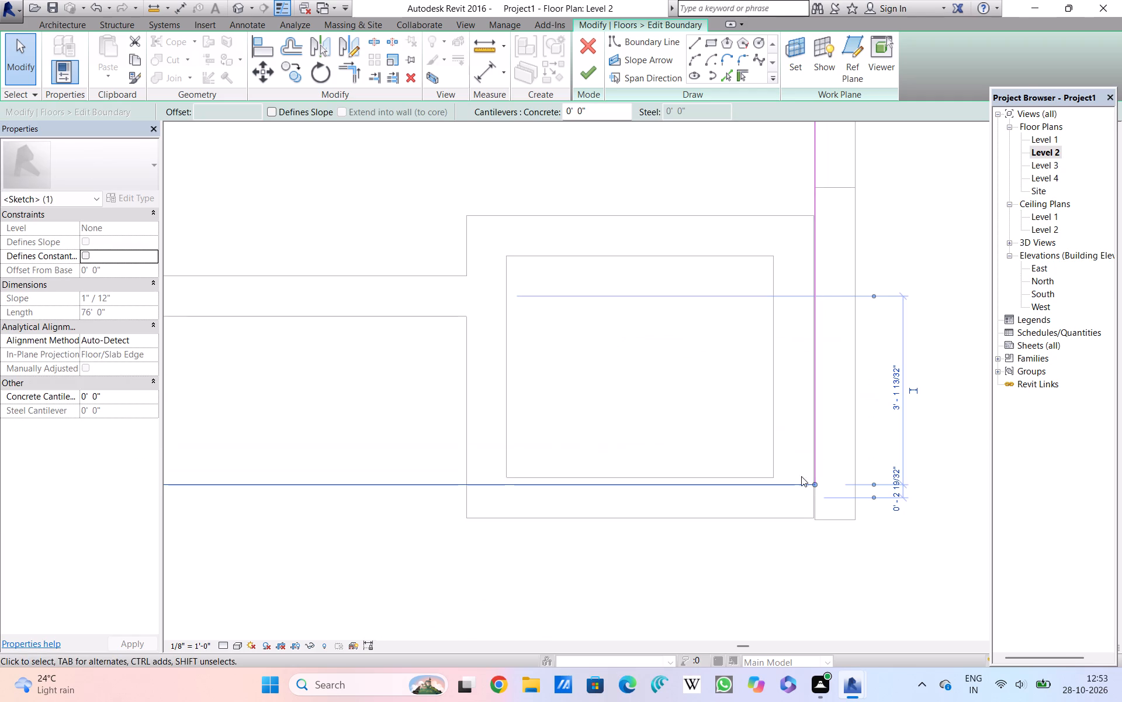
{"action": "left_click_drag", "start_coordinate": [815, 485], "coordinate": [816, 519]}
{"action": "left_click_drag", "start_coordinate": [815, 484], "coordinate": [817, 495]}
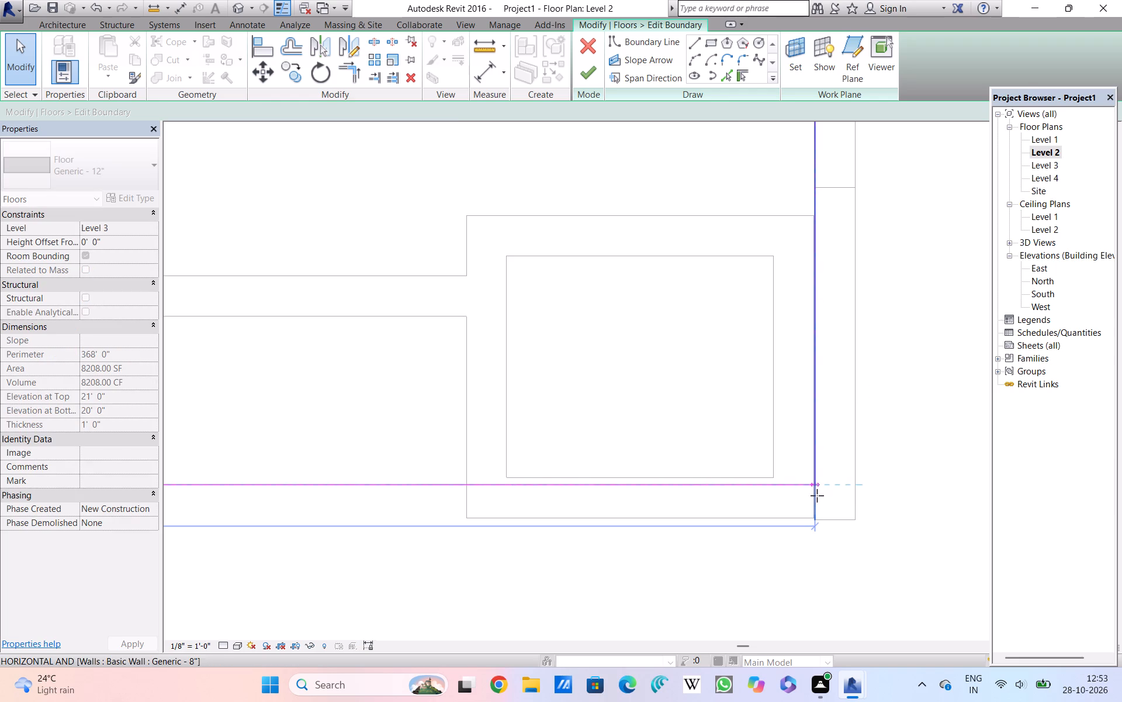
{"action": "left_click_drag", "start_coordinate": [817, 495], "coordinate": [811, 523]}
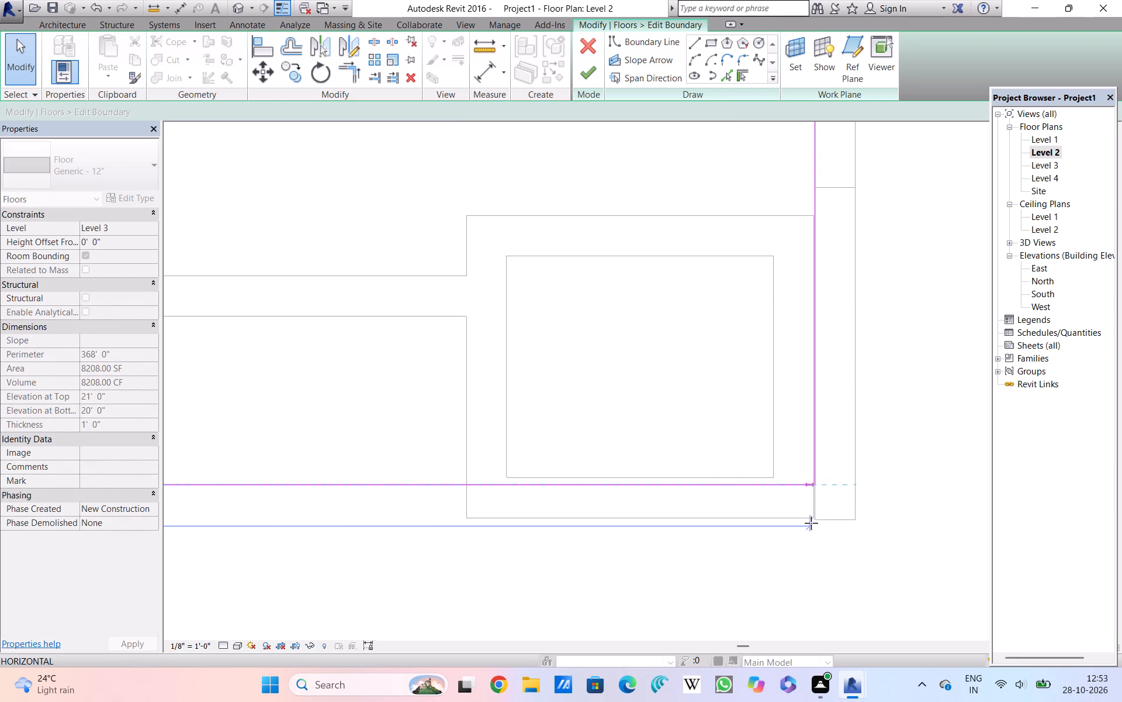
{"action": "left_click_drag", "start_coordinate": [811, 523], "coordinate": [851, 517]}
Extend the slab's east boundary line south to the end of the east wall, about 108' 7" long.
{"action": "left_click", "coordinate": [816, 477]}
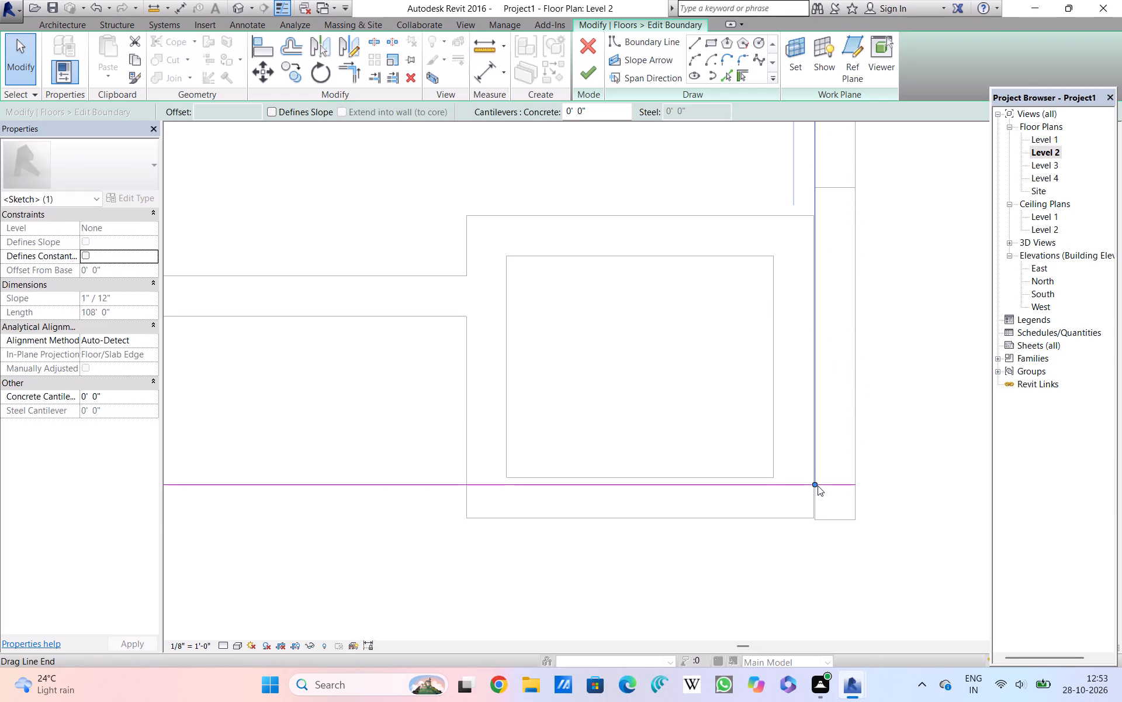
{"action": "left_click_drag", "start_coordinate": [816, 485], "coordinate": [818, 510]}
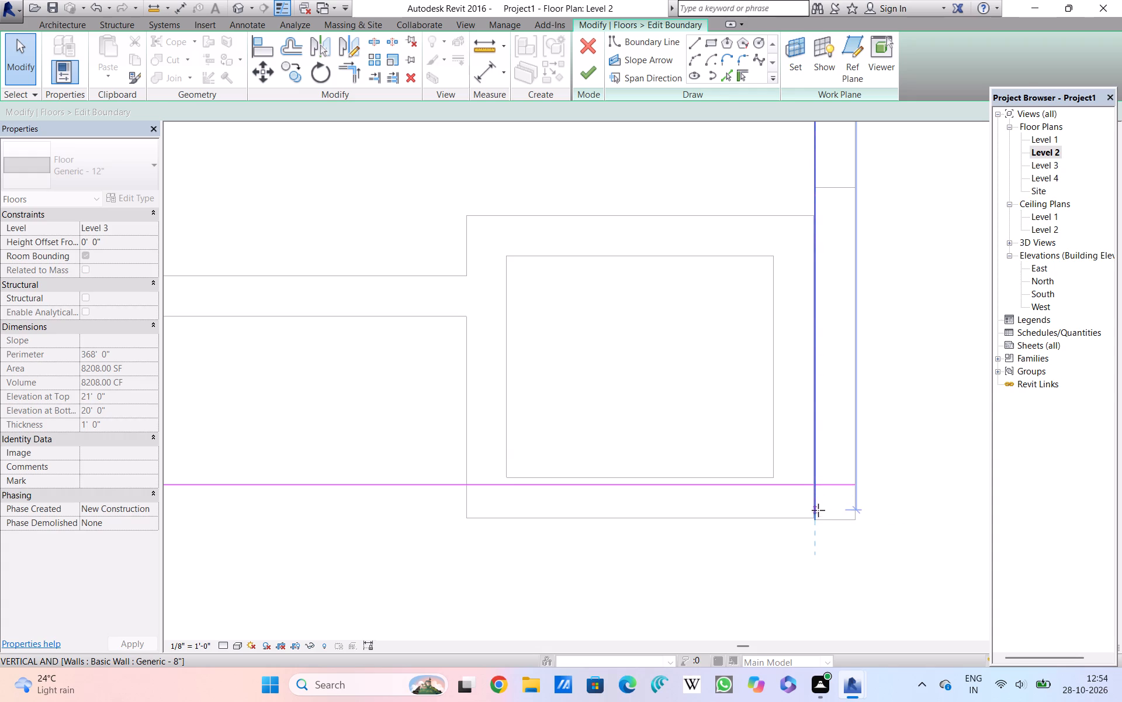
{"action": "left_click_drag", "start_coordinate": [818, 510], "coordinate": [853, 517]}
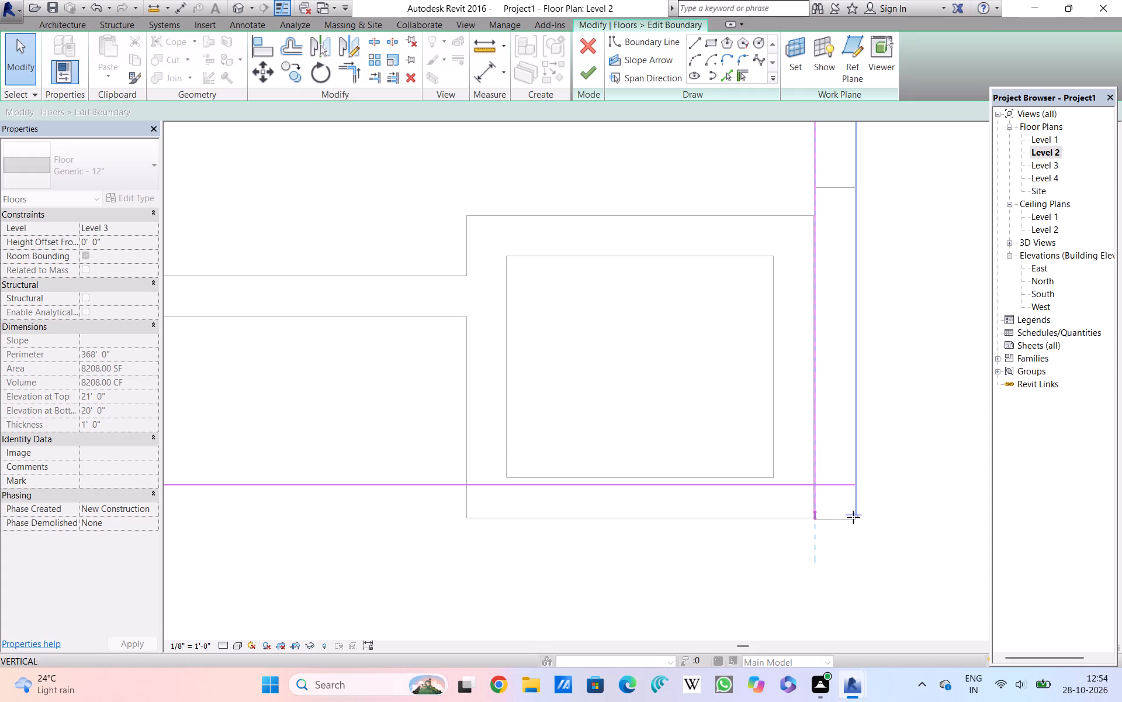
{"action": "left_click_drag", "start_coordinate": [853, 517], "coordinate": [856, 519]}
{"action": "left_click", "coordinate": [856, 519]}
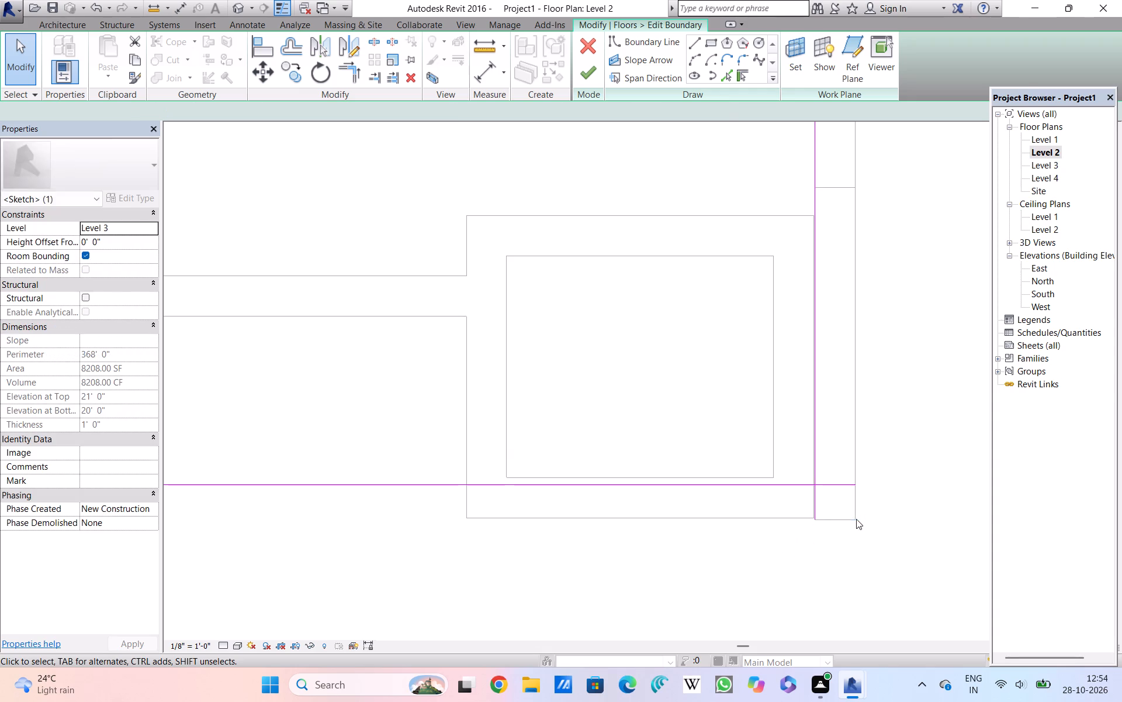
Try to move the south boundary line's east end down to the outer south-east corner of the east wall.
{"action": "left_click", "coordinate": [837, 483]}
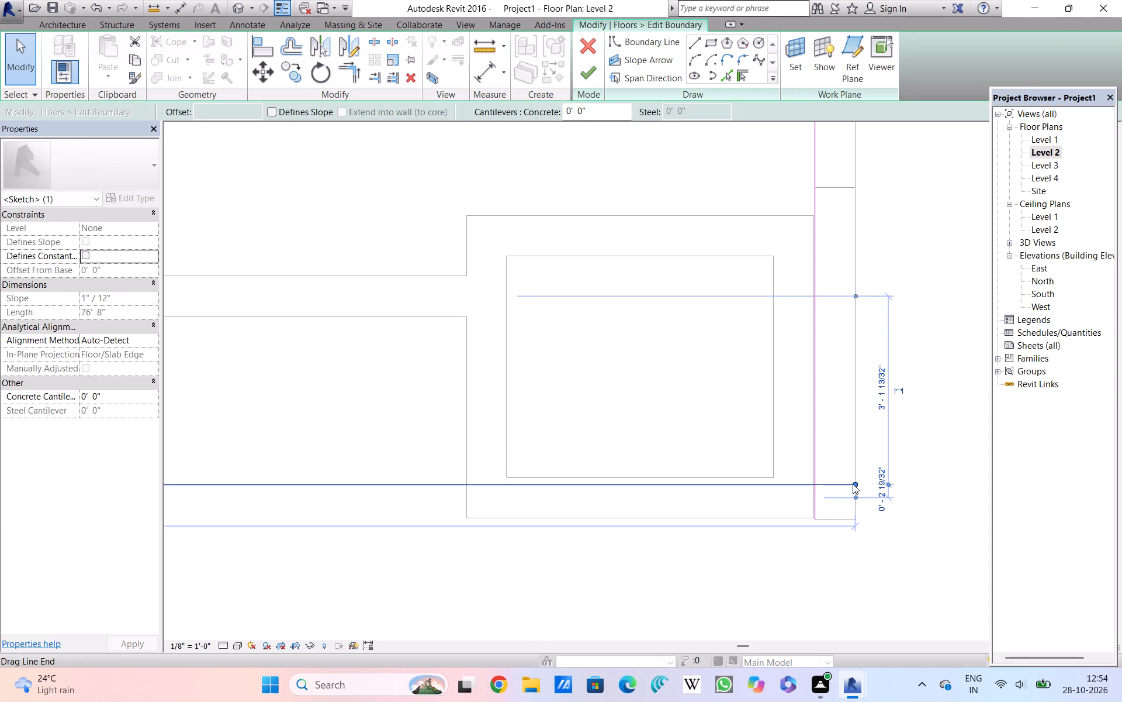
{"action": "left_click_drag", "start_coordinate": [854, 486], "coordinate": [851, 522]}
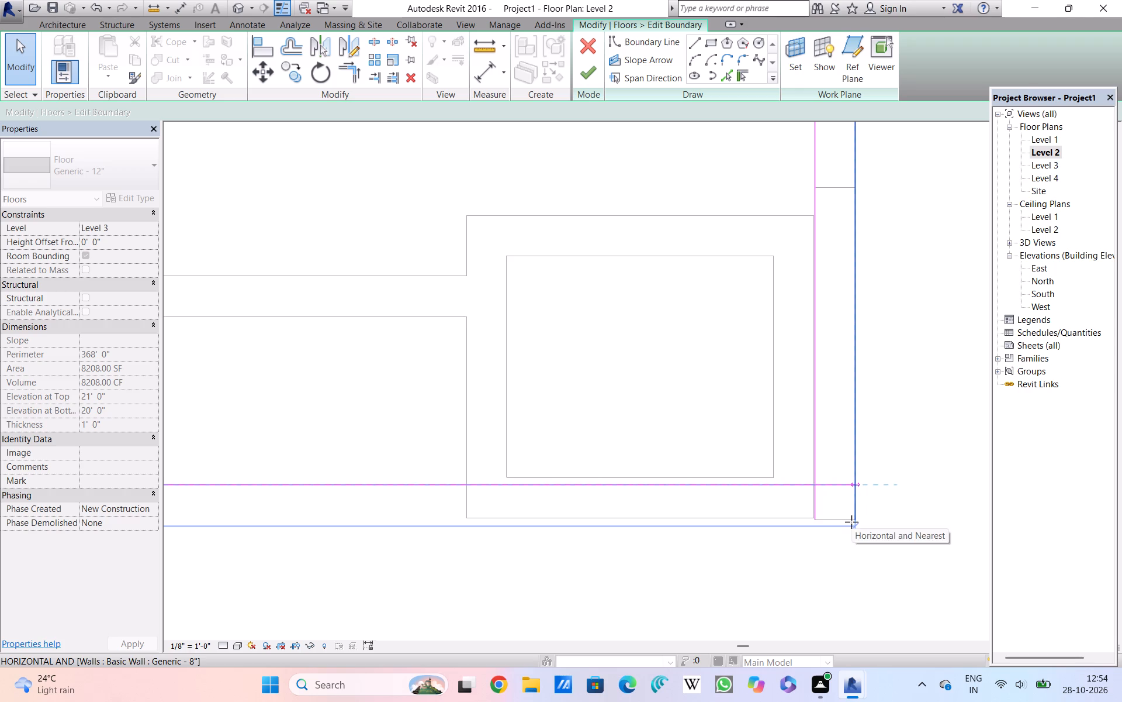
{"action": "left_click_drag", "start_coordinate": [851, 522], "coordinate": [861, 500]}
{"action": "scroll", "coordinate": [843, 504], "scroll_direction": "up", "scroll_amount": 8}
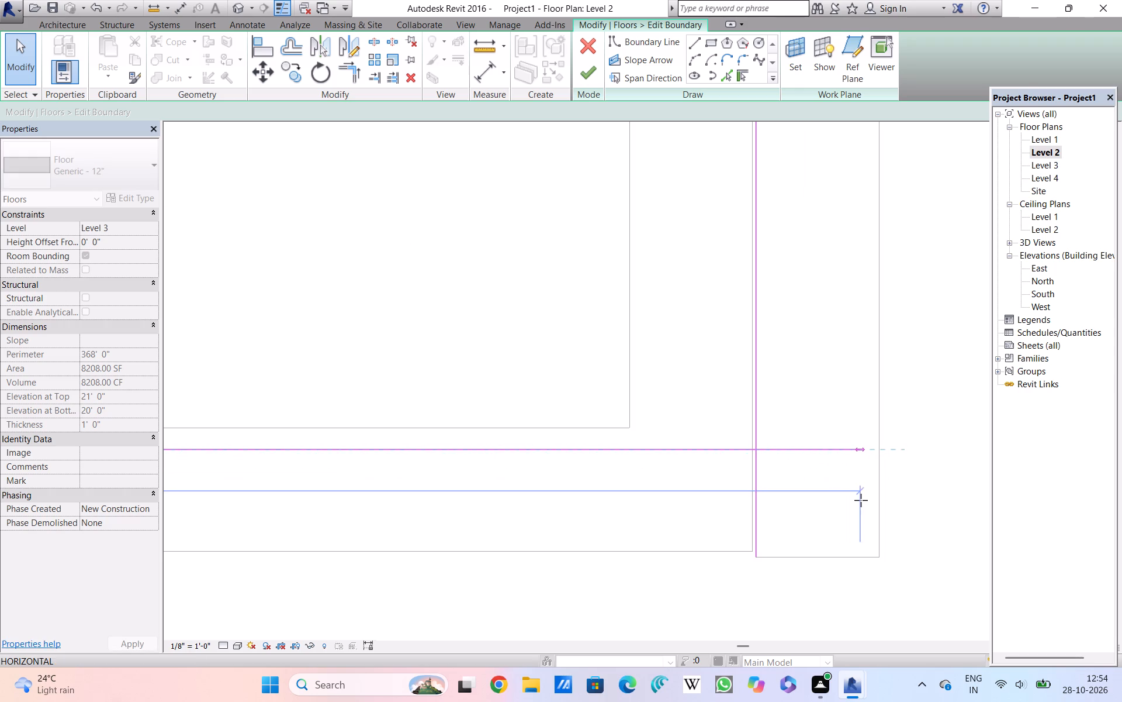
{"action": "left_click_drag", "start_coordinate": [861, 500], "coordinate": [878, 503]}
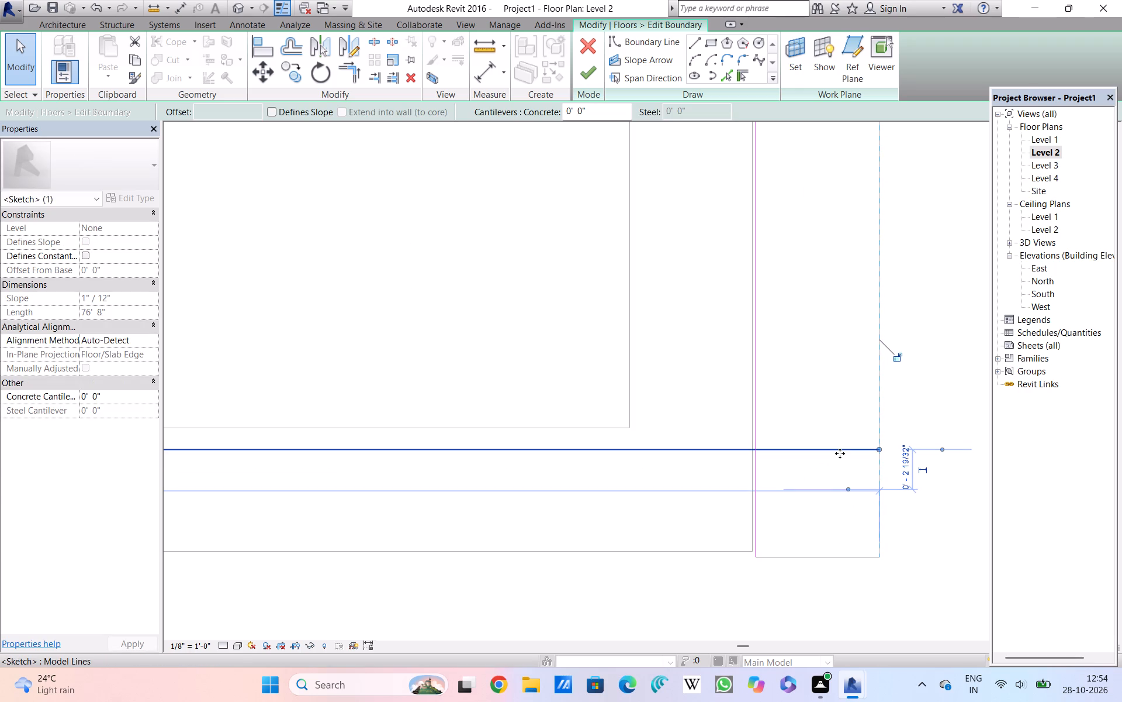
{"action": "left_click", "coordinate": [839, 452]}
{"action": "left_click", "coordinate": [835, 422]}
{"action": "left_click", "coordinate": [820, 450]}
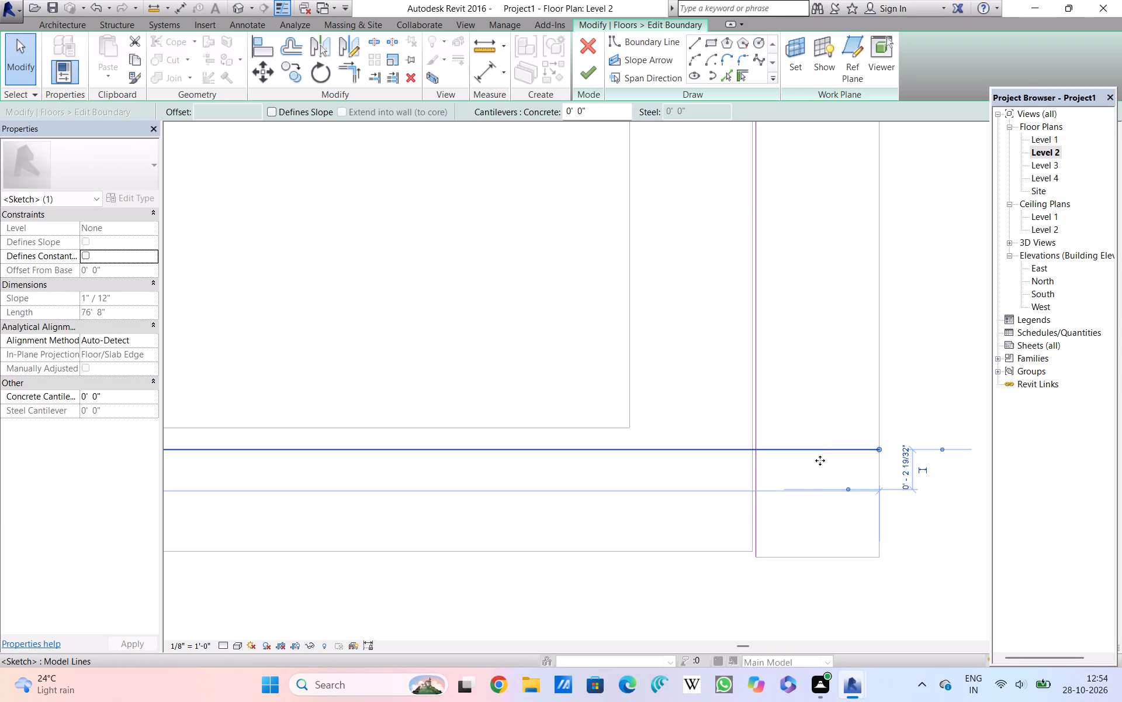
Move the slab's east boundary line onto the outer face of the east wall.
{"action": "left_click_drag", "start_coordinate": [756, 550], "coordinate": [799, 553]}
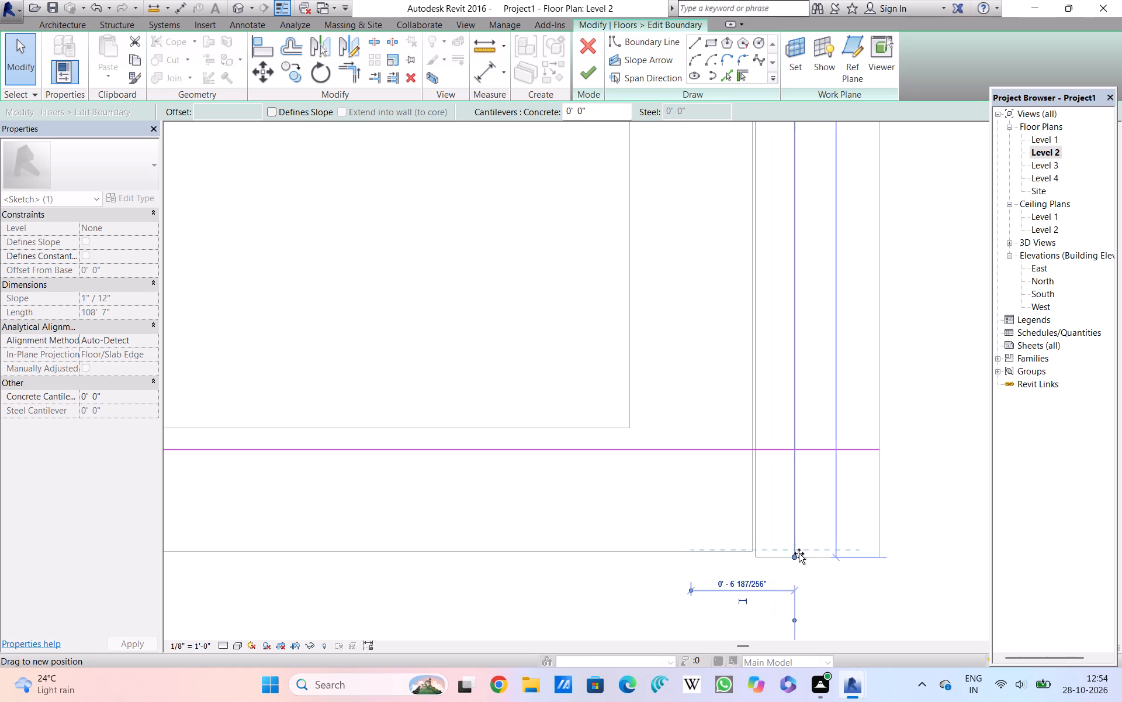
{"action": "left_click_drag", "start_coordinate": [799, 553], "coordinate": [884, 552]}
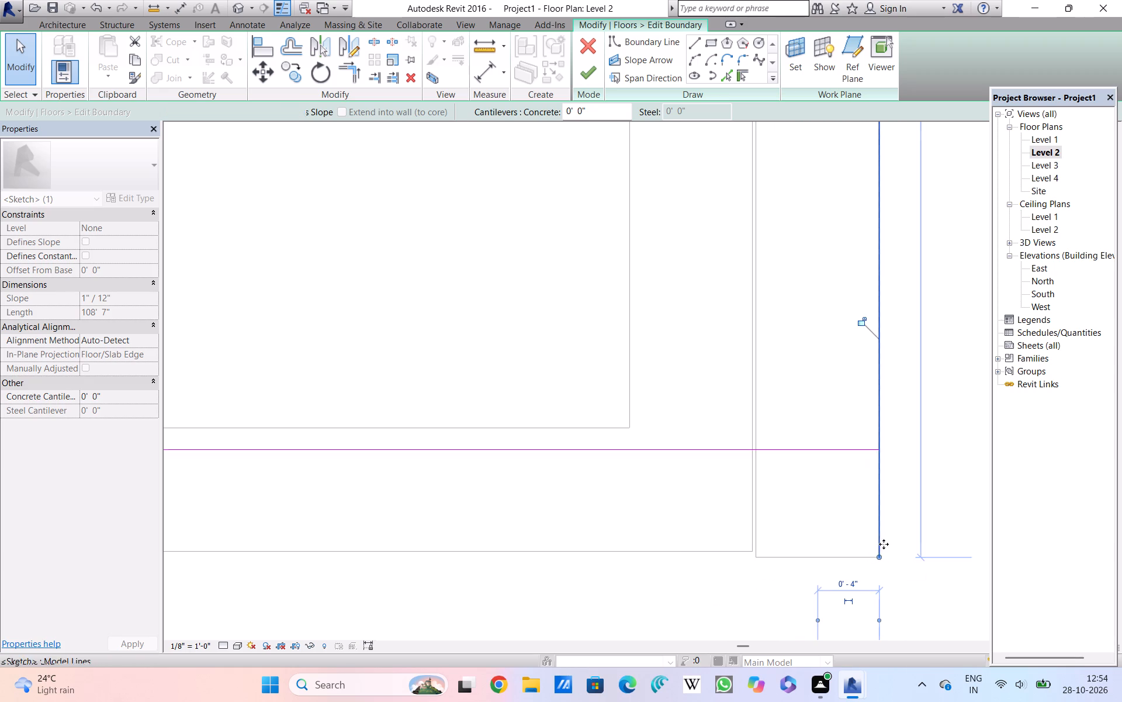
{"action": "left_click_drag", "start_coordinate": [901, 514], "coordinate": [905, 519]}
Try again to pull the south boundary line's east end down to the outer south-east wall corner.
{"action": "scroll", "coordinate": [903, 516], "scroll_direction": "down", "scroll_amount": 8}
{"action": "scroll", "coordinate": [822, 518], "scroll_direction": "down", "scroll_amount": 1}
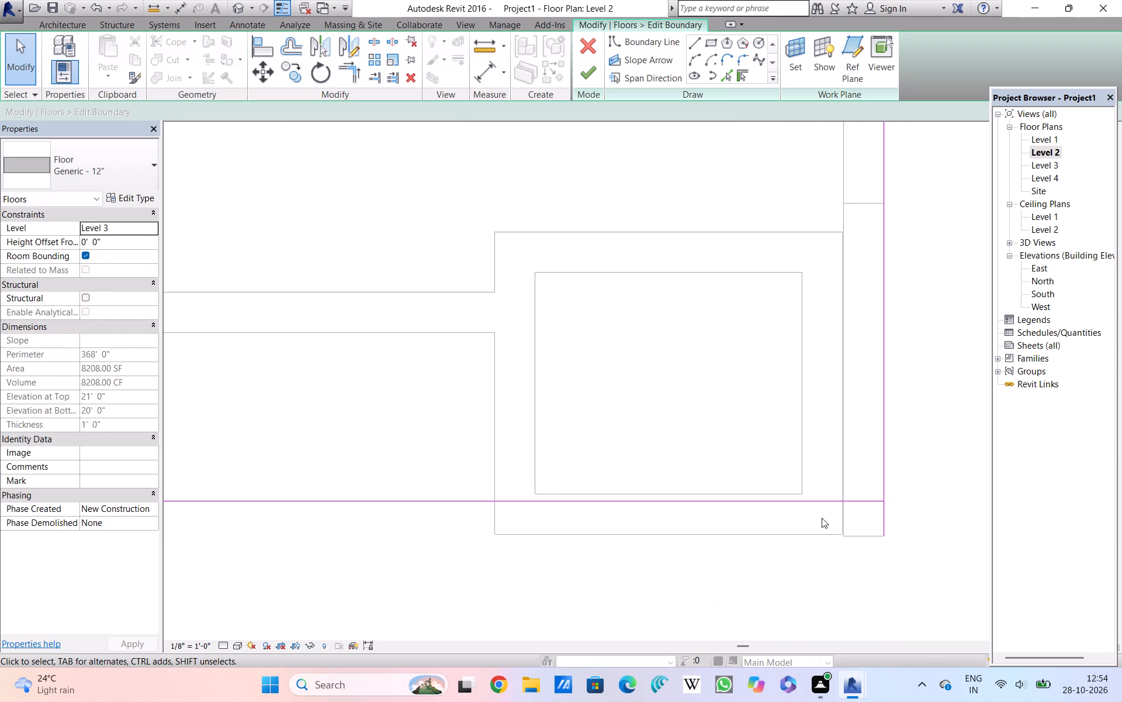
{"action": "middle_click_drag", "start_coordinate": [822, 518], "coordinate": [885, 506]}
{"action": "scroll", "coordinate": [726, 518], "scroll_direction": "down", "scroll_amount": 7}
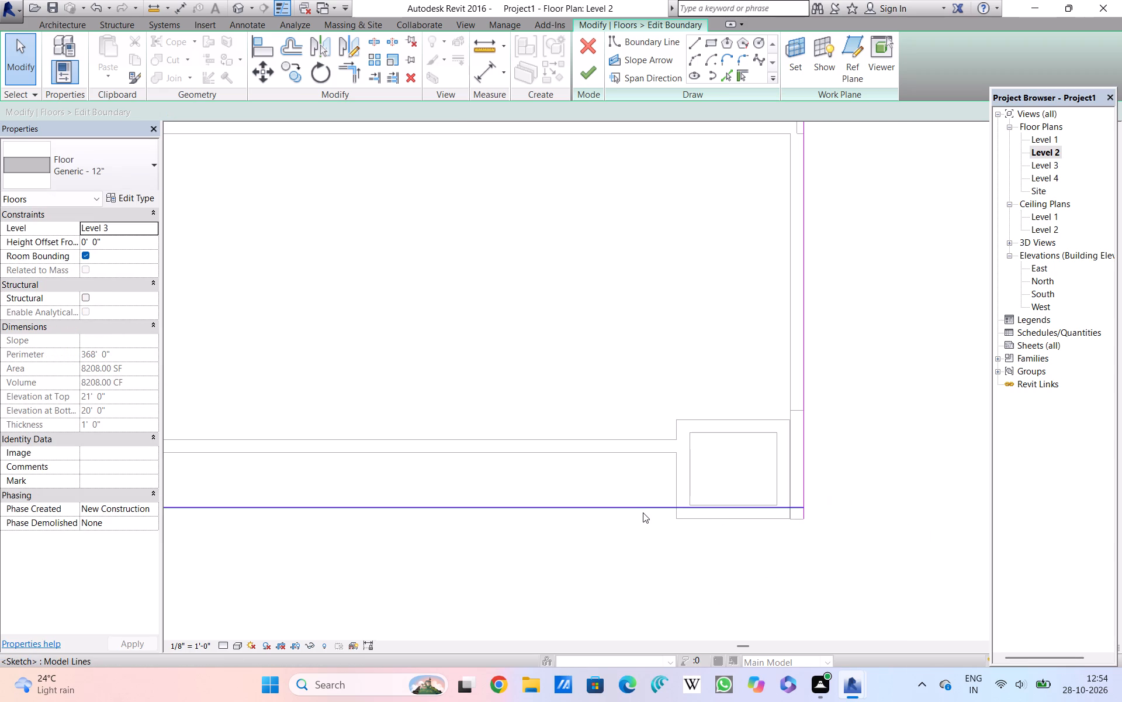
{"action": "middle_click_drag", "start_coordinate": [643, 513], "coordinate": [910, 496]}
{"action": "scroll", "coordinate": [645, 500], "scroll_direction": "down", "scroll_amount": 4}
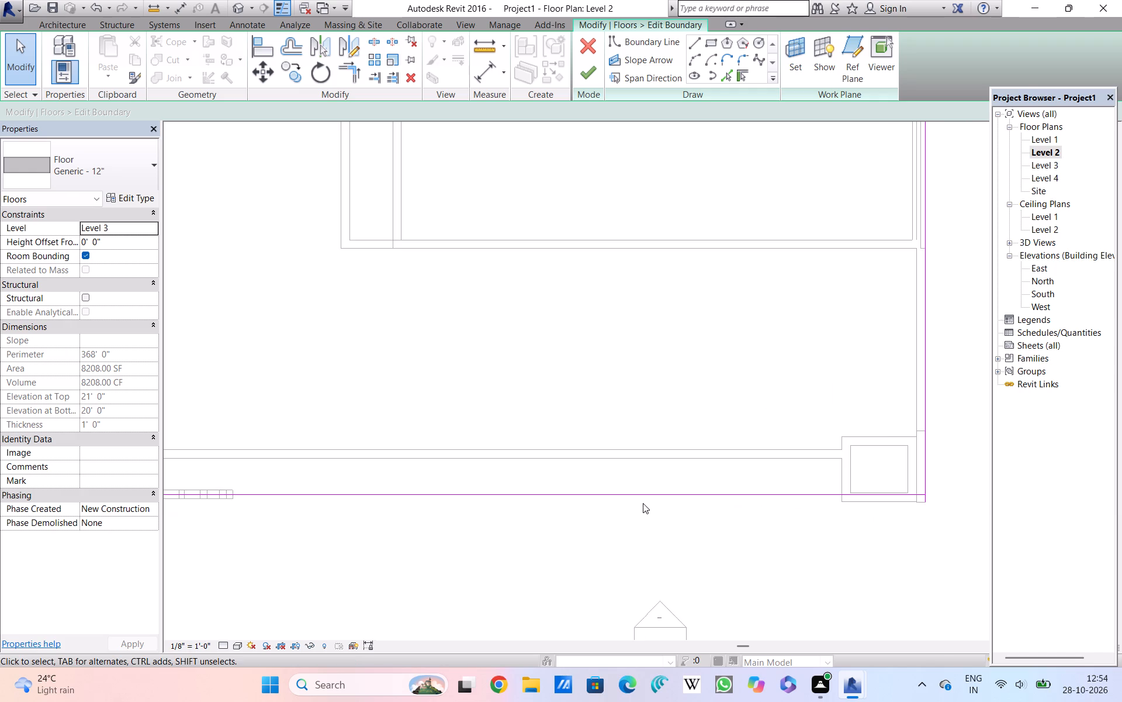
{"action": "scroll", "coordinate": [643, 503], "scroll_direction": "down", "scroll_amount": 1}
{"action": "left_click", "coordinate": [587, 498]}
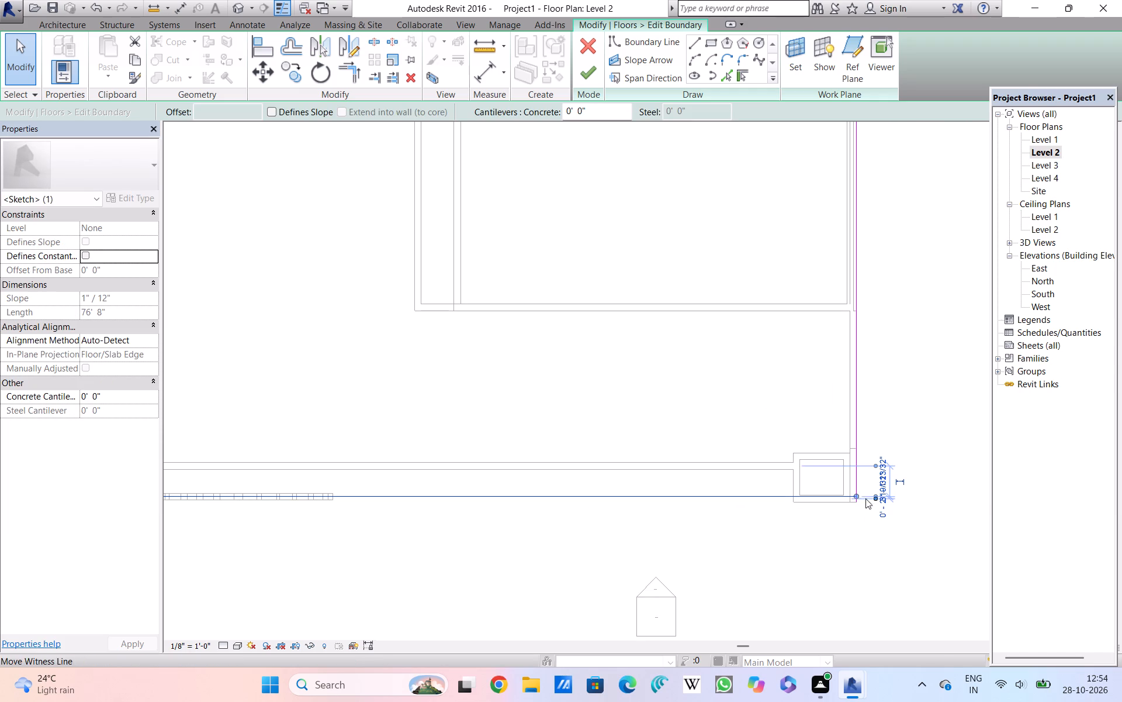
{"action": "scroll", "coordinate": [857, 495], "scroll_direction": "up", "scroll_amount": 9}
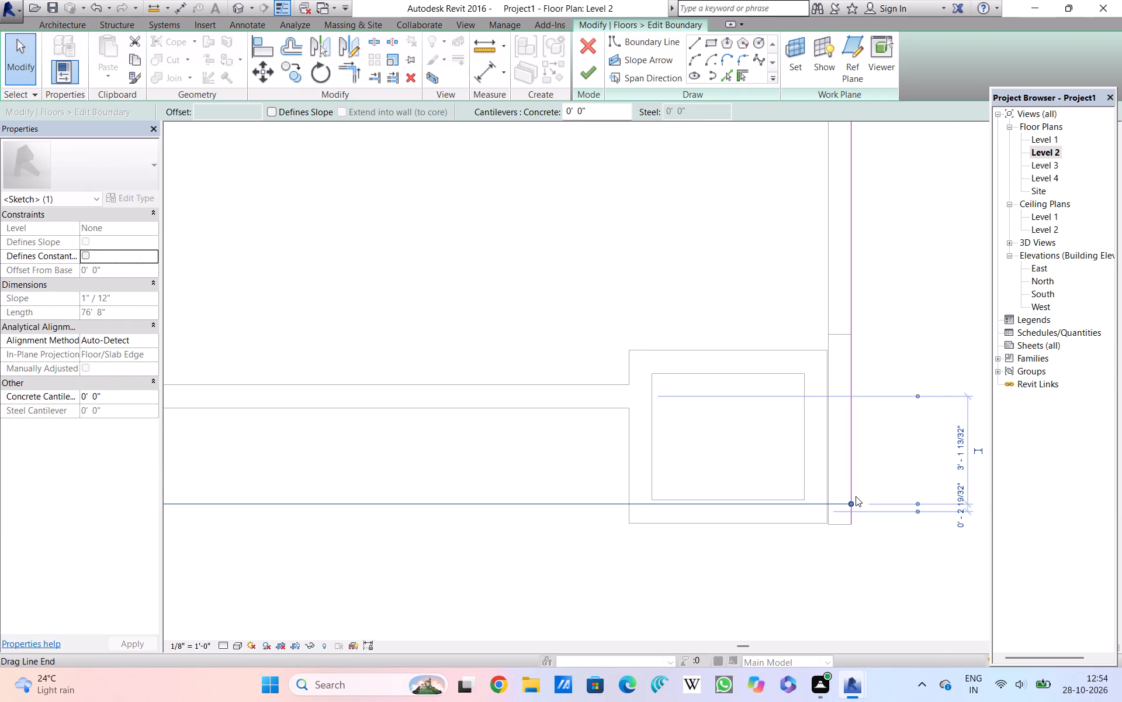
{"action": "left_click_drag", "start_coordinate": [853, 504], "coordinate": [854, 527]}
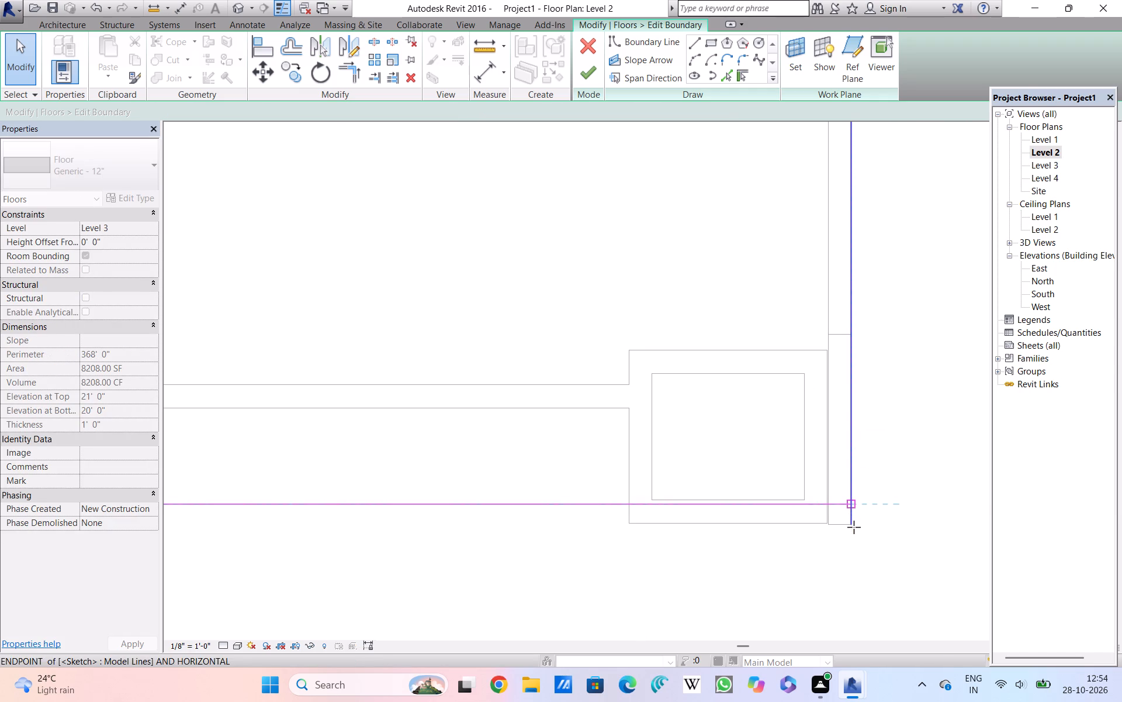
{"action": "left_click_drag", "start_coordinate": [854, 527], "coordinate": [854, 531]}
Move the slab's whole south boundary line outward to align with the south end of the east wall.
{"action": "left_click", "coordinate": [856, 482]}
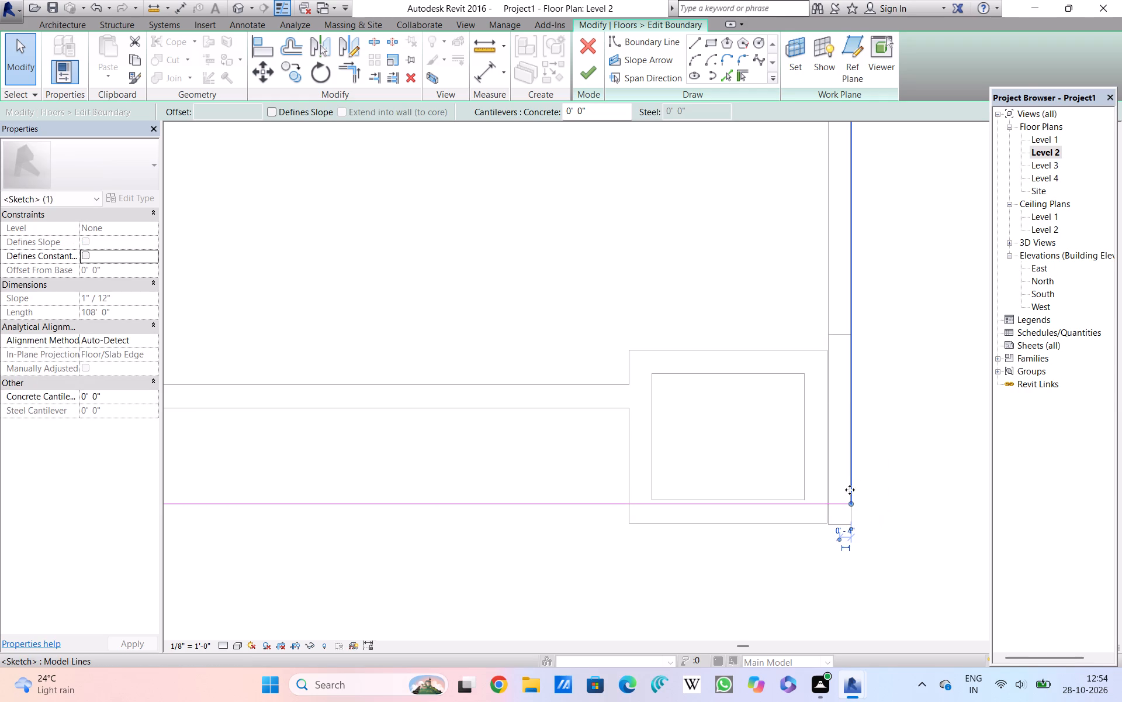
{"action": "left_click_drag", "start_coordinate": [820, 501], "coordinate": [823, 526]}
{"action": "left_click", "coordinate": [771, 472]}
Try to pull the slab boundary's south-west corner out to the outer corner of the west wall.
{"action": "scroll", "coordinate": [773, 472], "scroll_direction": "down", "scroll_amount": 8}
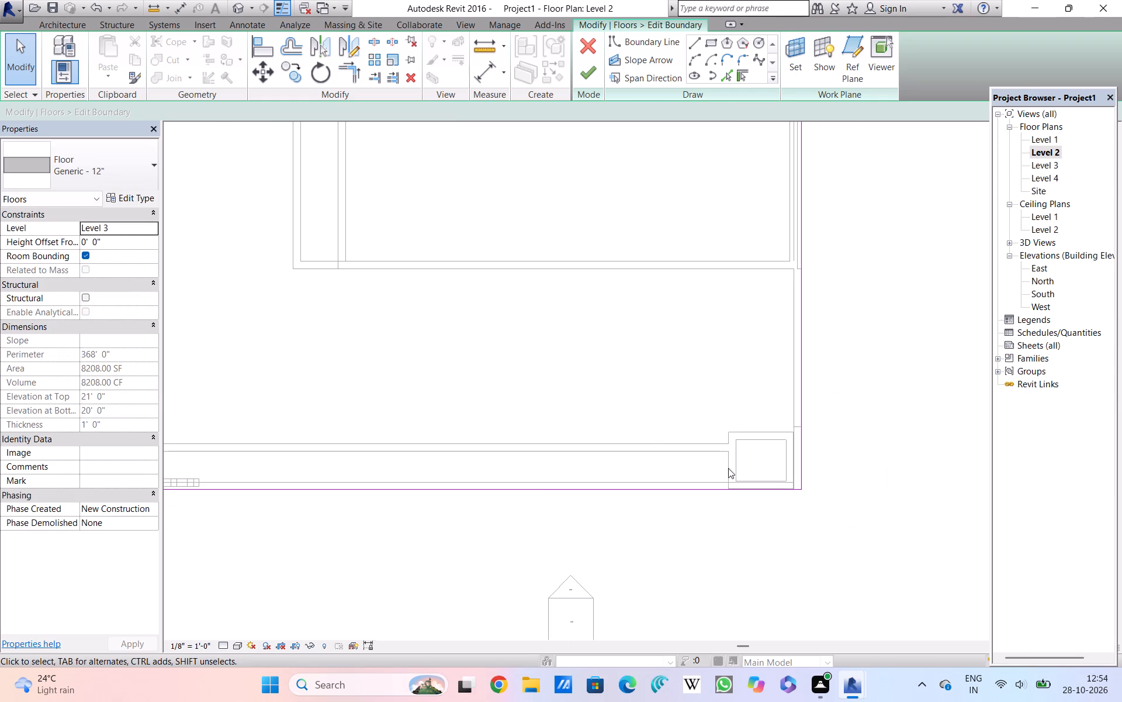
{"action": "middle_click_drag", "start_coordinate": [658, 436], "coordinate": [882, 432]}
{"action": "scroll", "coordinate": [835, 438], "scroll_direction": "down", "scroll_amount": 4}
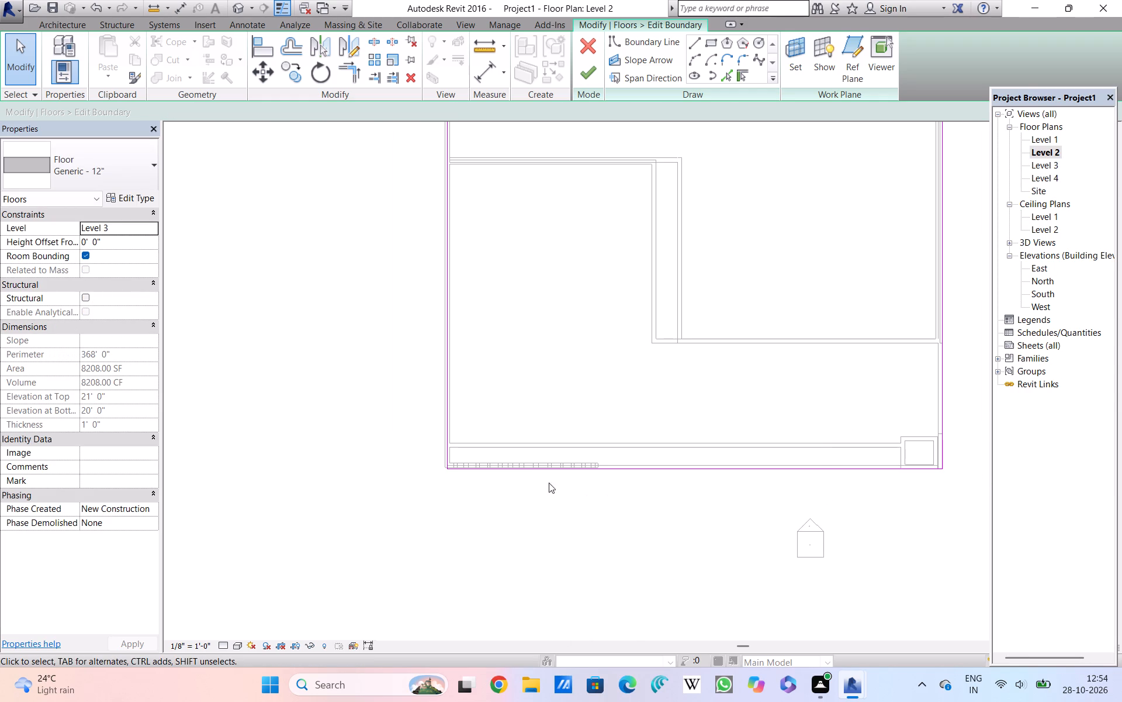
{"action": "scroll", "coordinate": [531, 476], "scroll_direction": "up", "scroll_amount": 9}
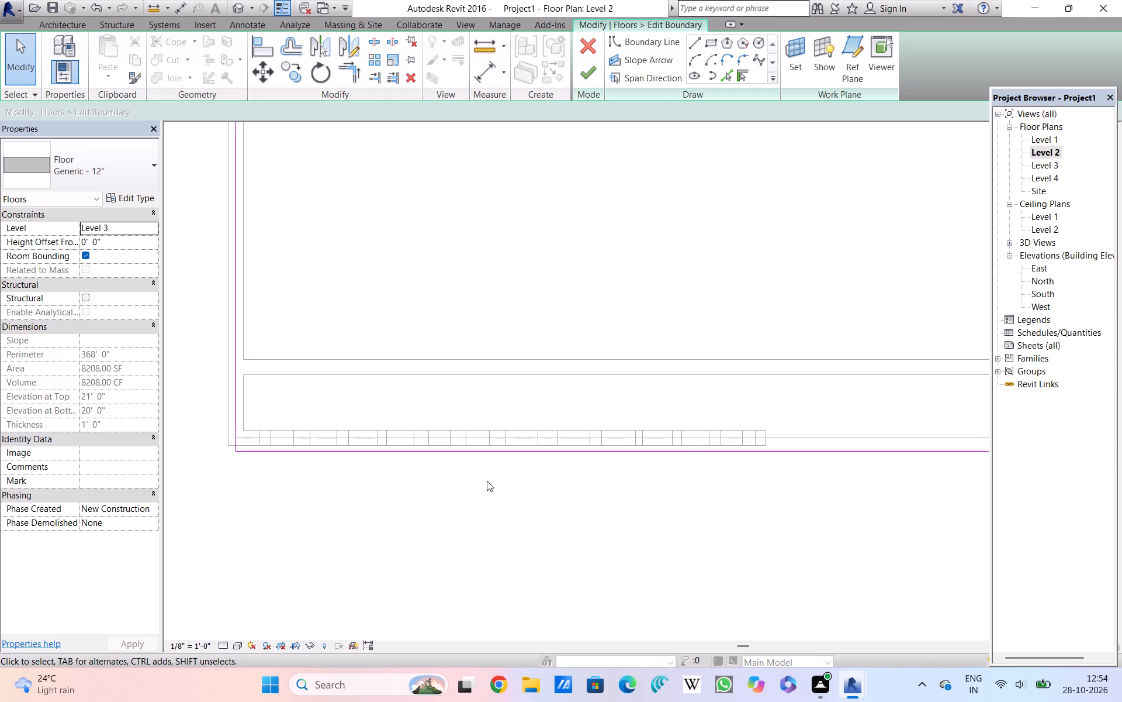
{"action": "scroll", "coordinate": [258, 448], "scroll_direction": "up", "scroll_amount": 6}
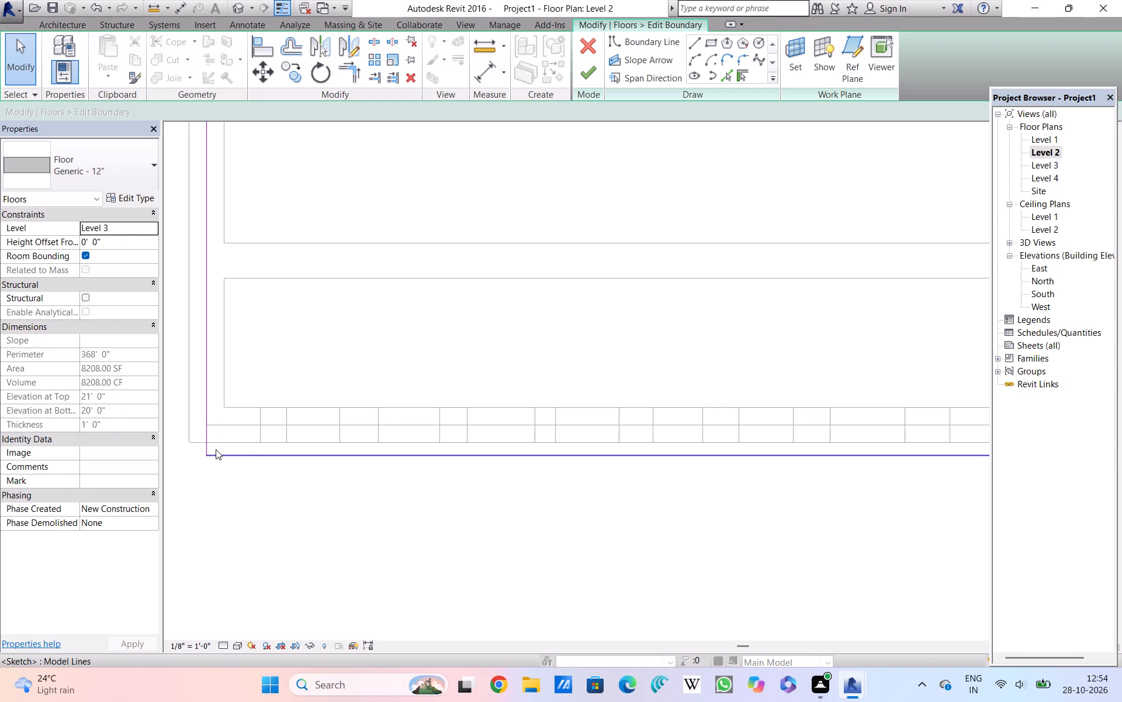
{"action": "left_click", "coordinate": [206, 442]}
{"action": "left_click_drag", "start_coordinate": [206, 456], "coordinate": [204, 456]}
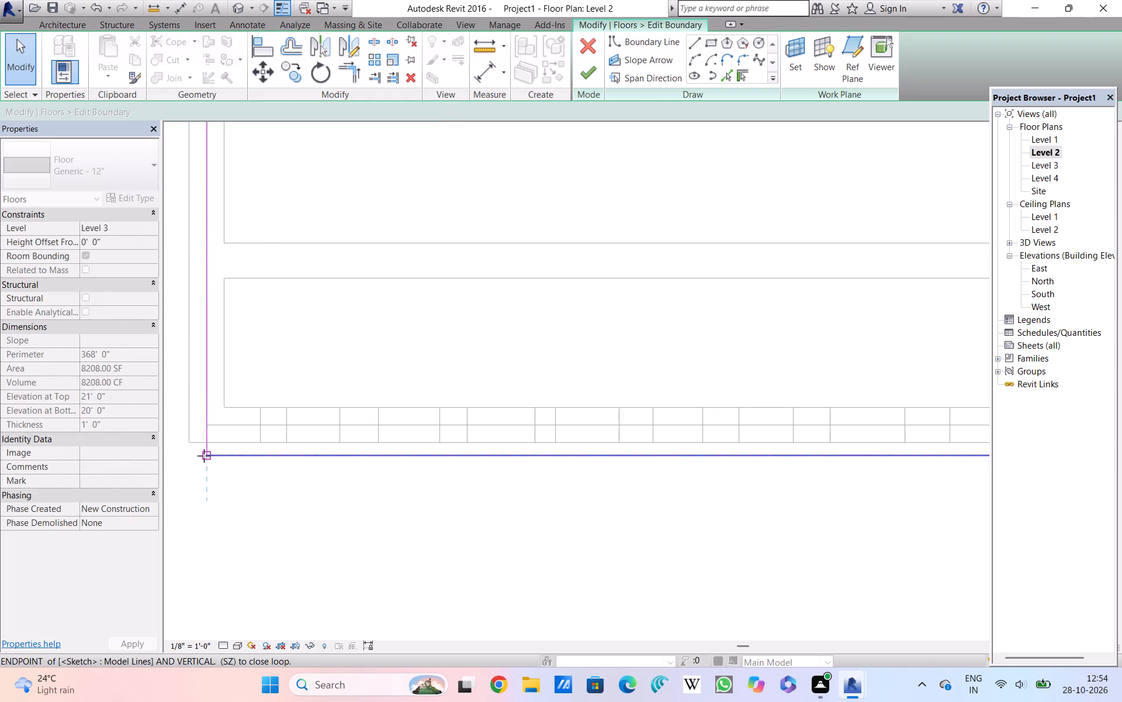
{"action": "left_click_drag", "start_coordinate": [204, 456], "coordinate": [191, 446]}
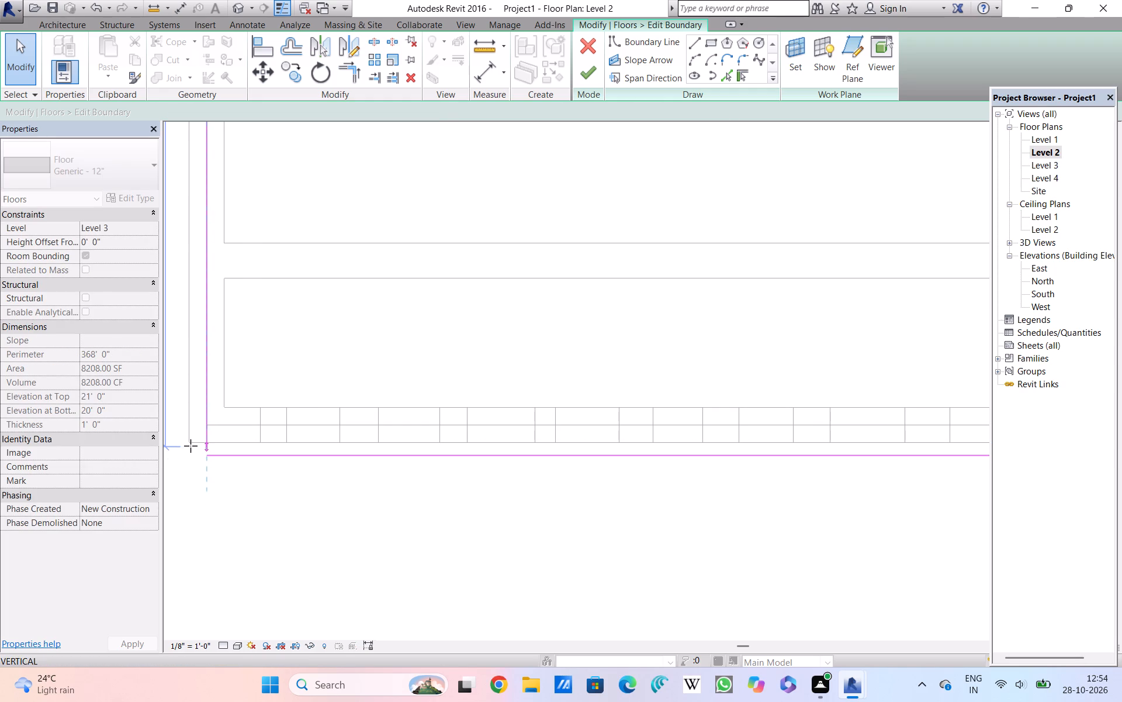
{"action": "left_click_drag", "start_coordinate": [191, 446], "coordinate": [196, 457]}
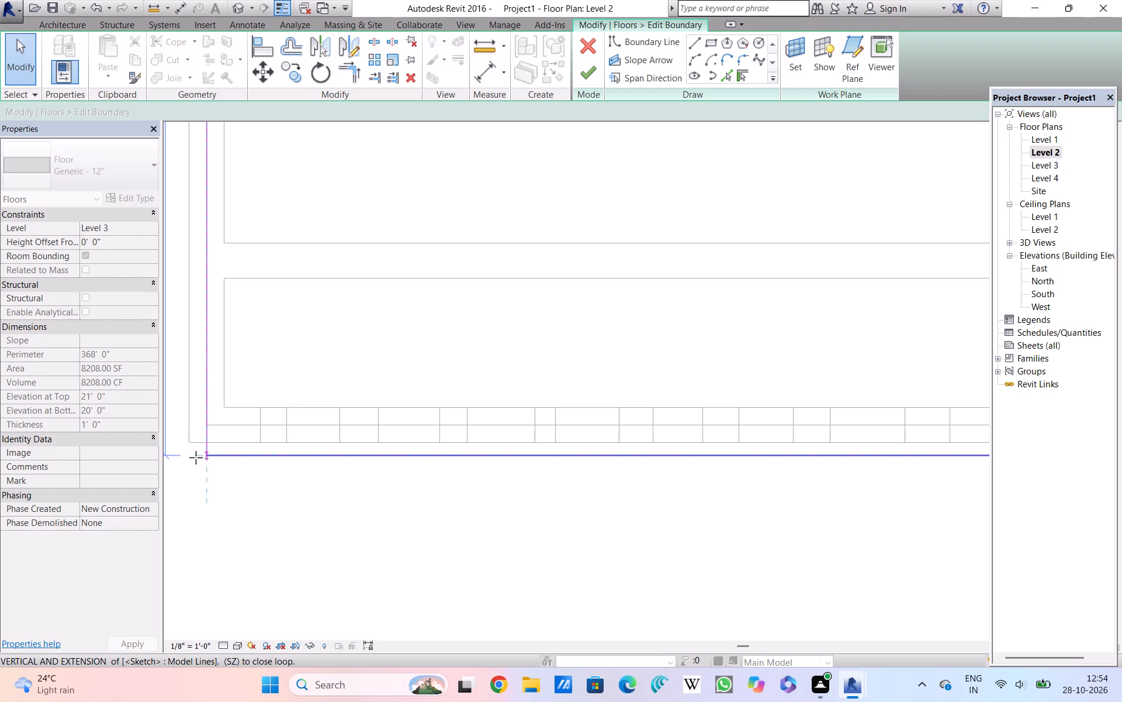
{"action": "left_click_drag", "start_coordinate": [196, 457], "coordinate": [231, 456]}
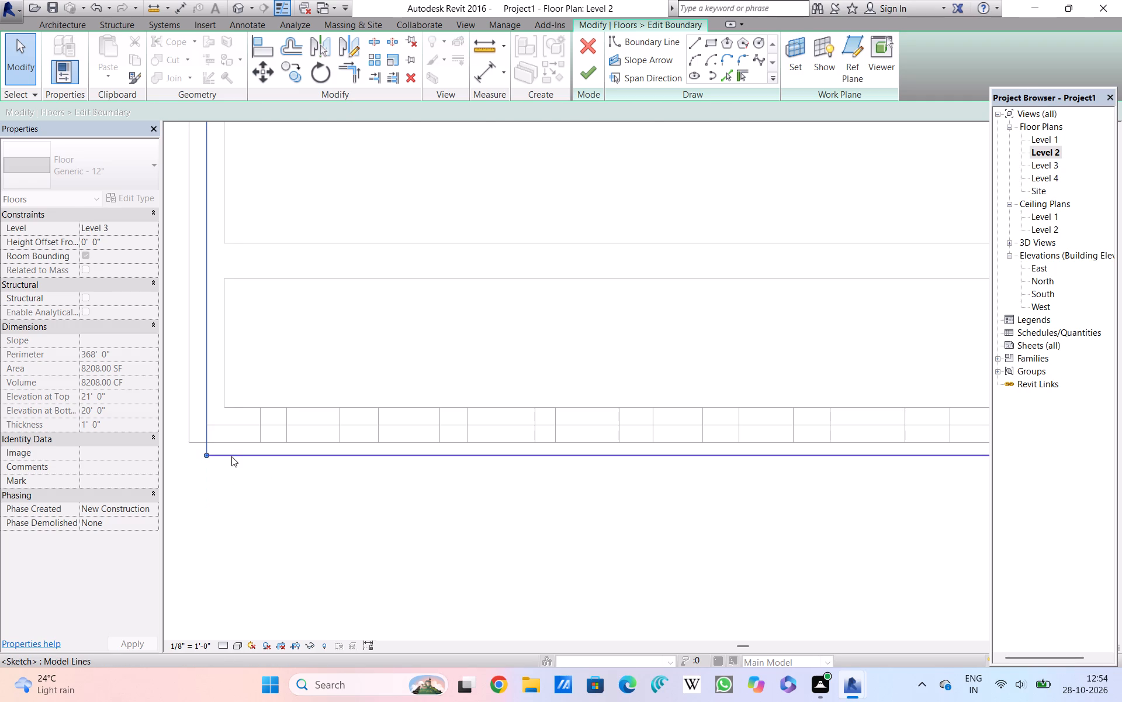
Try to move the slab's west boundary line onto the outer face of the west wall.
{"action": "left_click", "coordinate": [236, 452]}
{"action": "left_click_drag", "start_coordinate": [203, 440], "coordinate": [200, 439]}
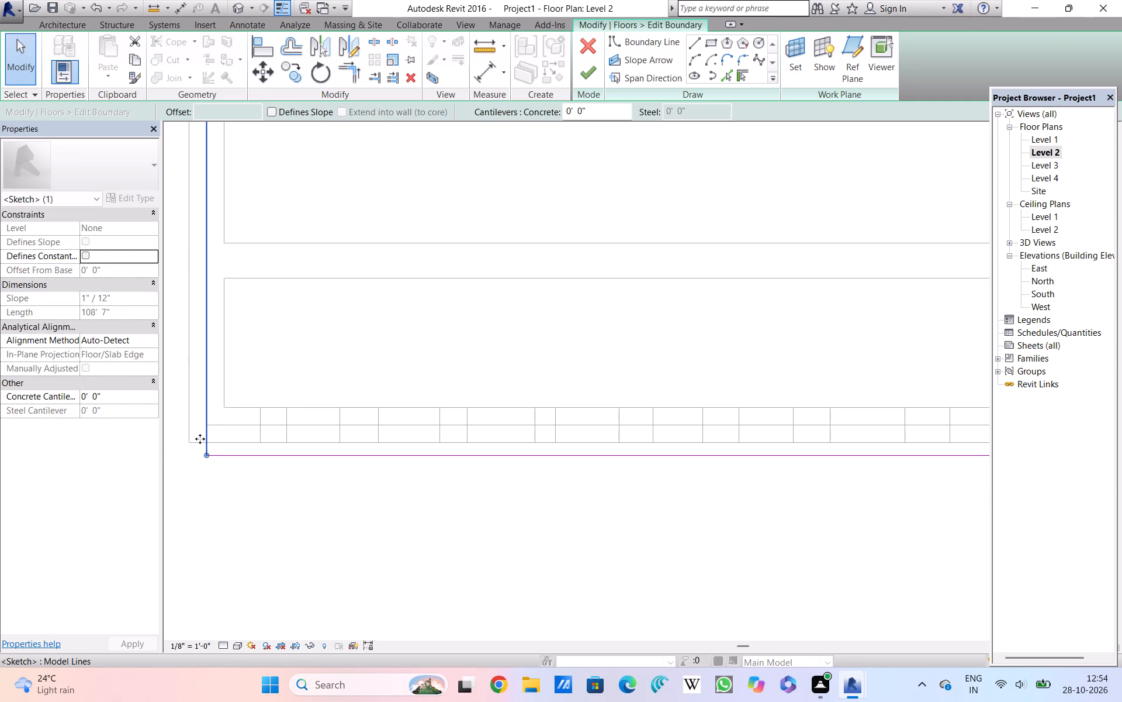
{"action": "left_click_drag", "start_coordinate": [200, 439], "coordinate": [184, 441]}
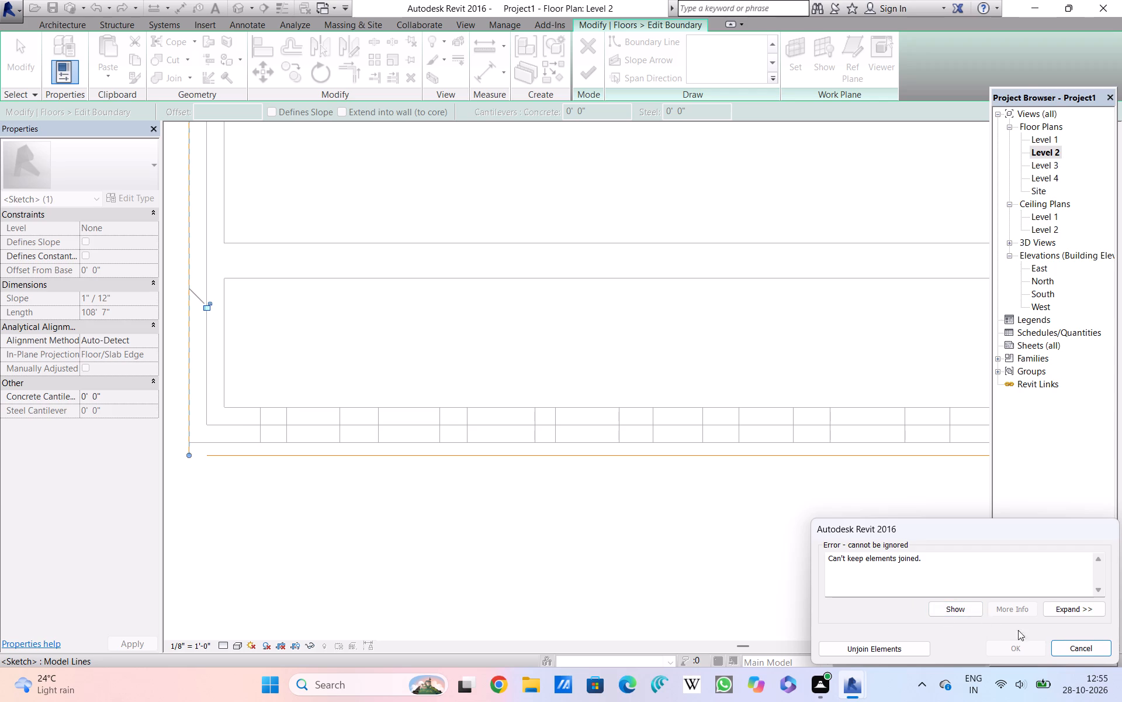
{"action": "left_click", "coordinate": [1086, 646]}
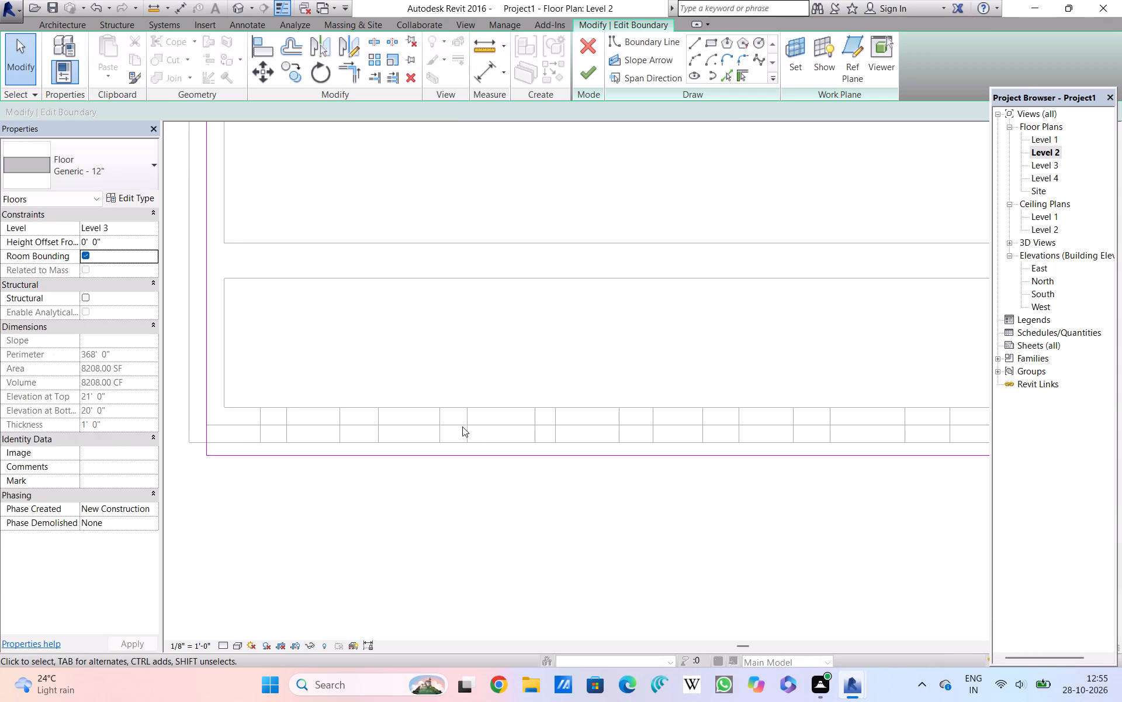
Shift the slab's south boundary line slightly inward, closer to the outer face of the slotted south wall.
{"action": "double_click", "coordinate": [209, 415]}
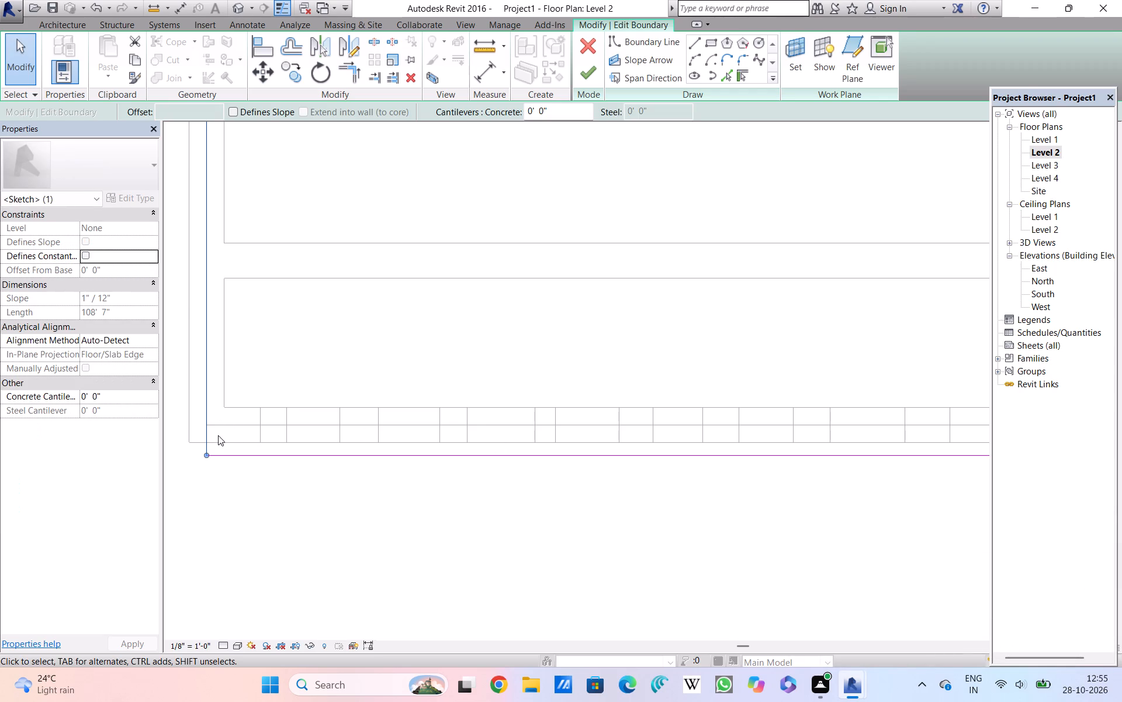
{"action": "scroll", "coordinate": [218, 435], "scroll_direction": "up", "scroll_amount": 10}
{"action": "scroll", "coordinate": [240, 428], "scroll_direction": "down", "scroll_amount": 9}
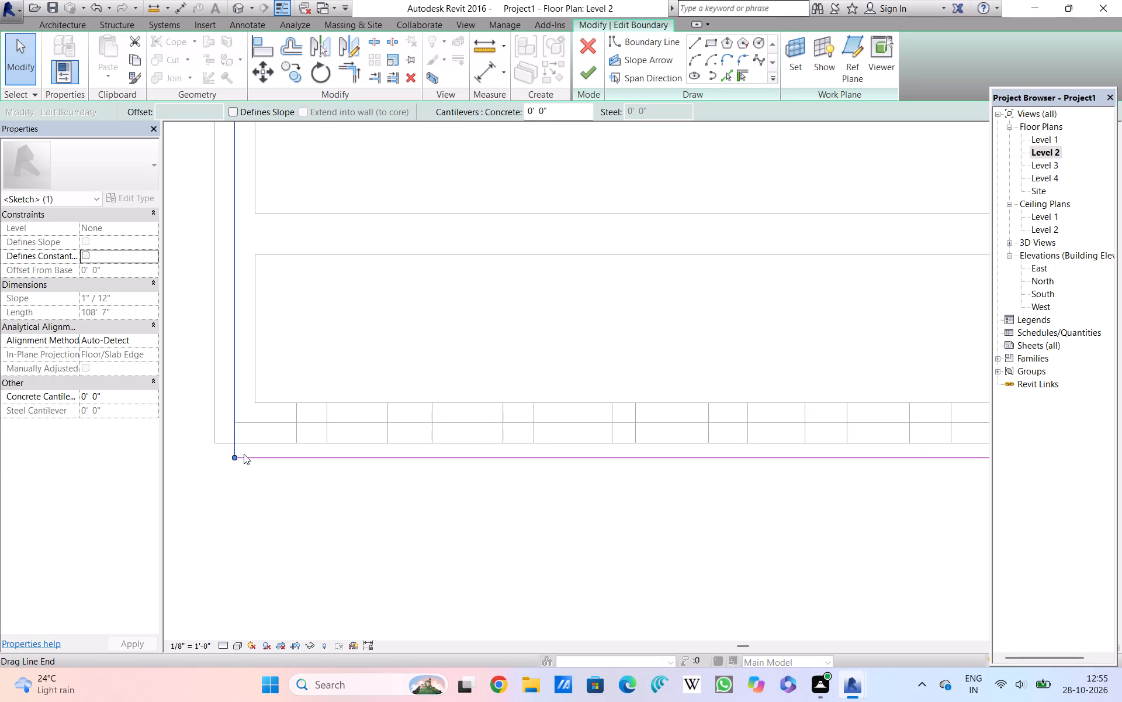
{"action": "left_click_drag", "start_coordinate": [245, 455], "coordinate": [210, 455]}
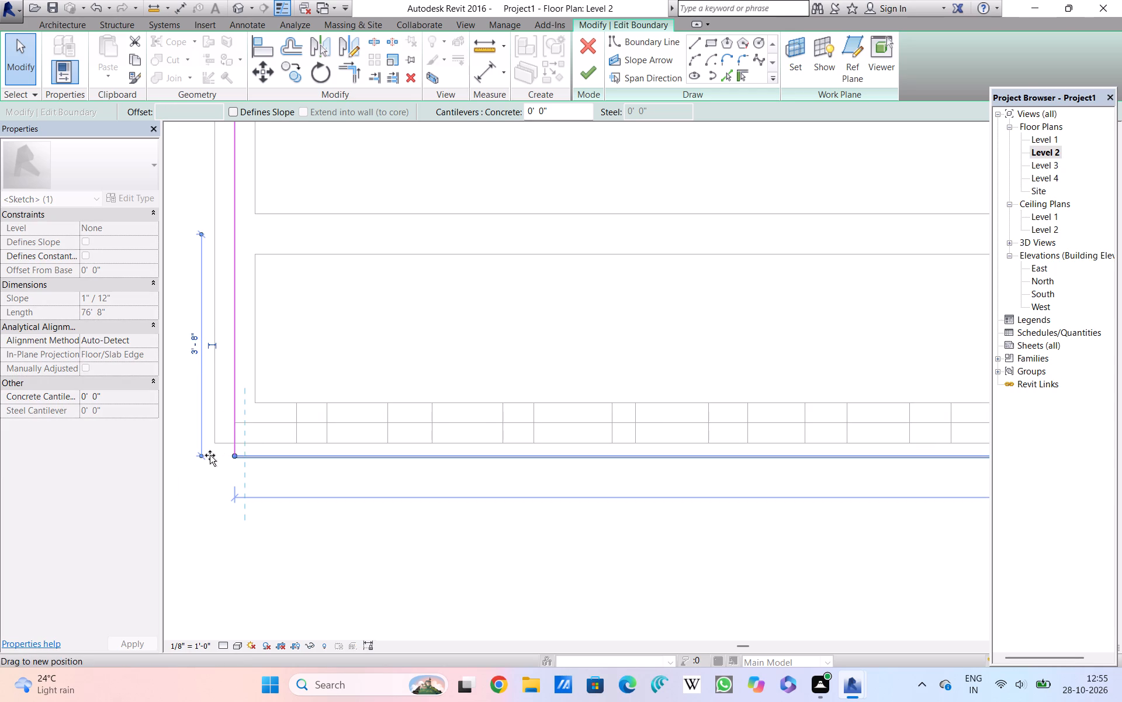
{"action": "left_click_drag", "start_coordinate": [210, 455], "coordinate": [211, 459]}
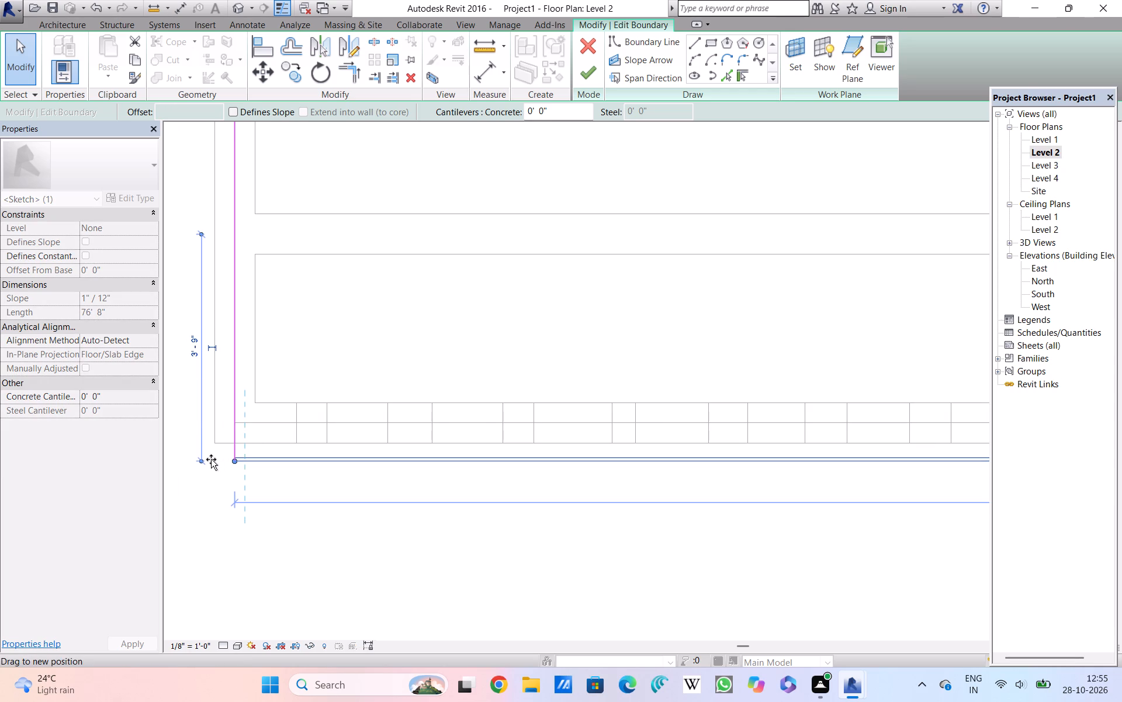
{"action": "left_click_drag", "start_coordinate": [211, 459], "coordinate": [213, 455]}
{"action": "left_click", "coordinate": [233, 441]}
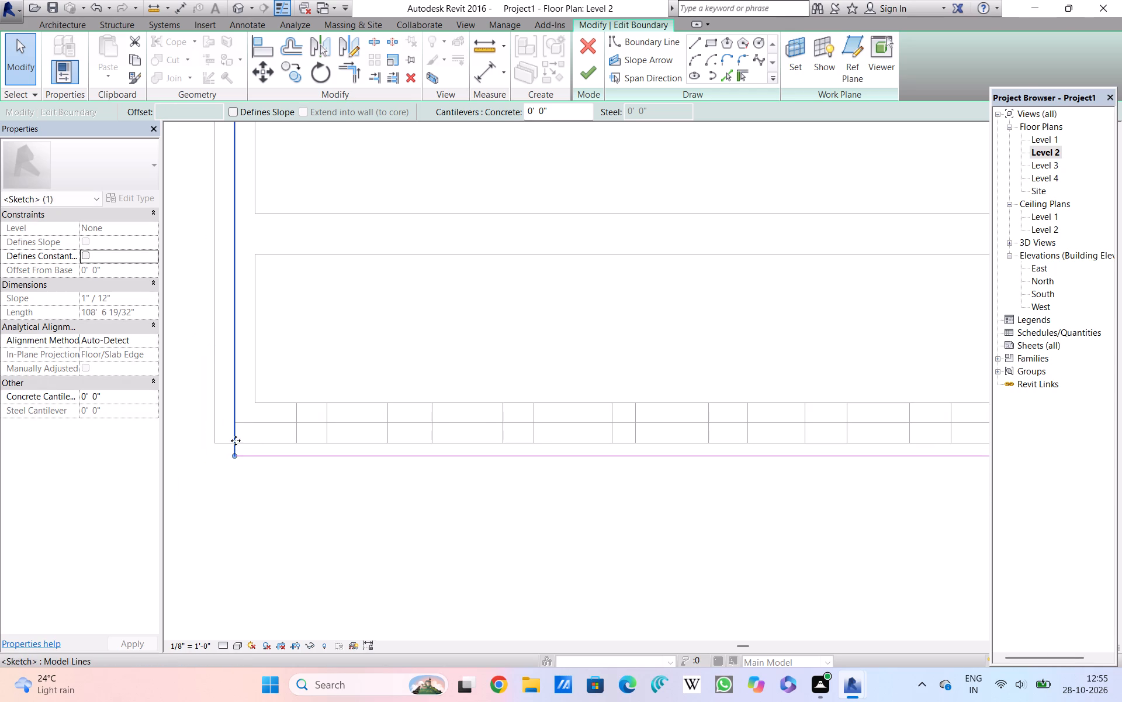
{"action": "left_click_drag", "start_coordinate": [250, 456], "coordinate": [226, 455]}
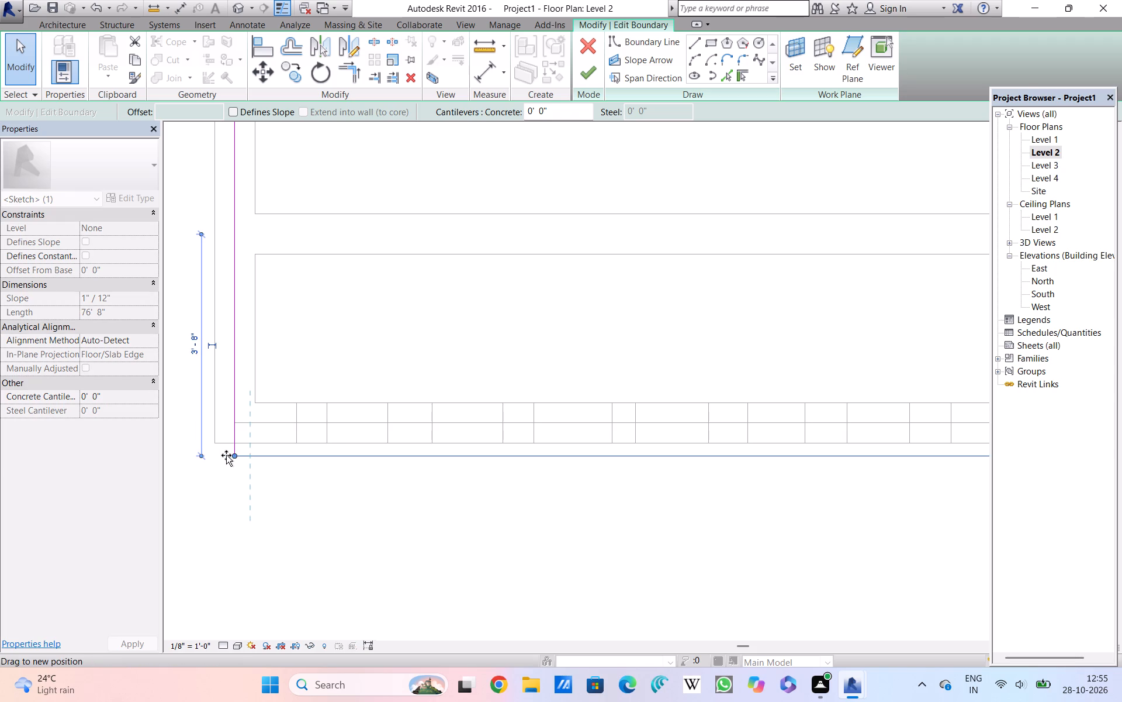
{"action": "left_click_drag", "start_coordinate": [226, 455], "coordinate": [240, 457]}
{"action": "key", "text": "Escape"}
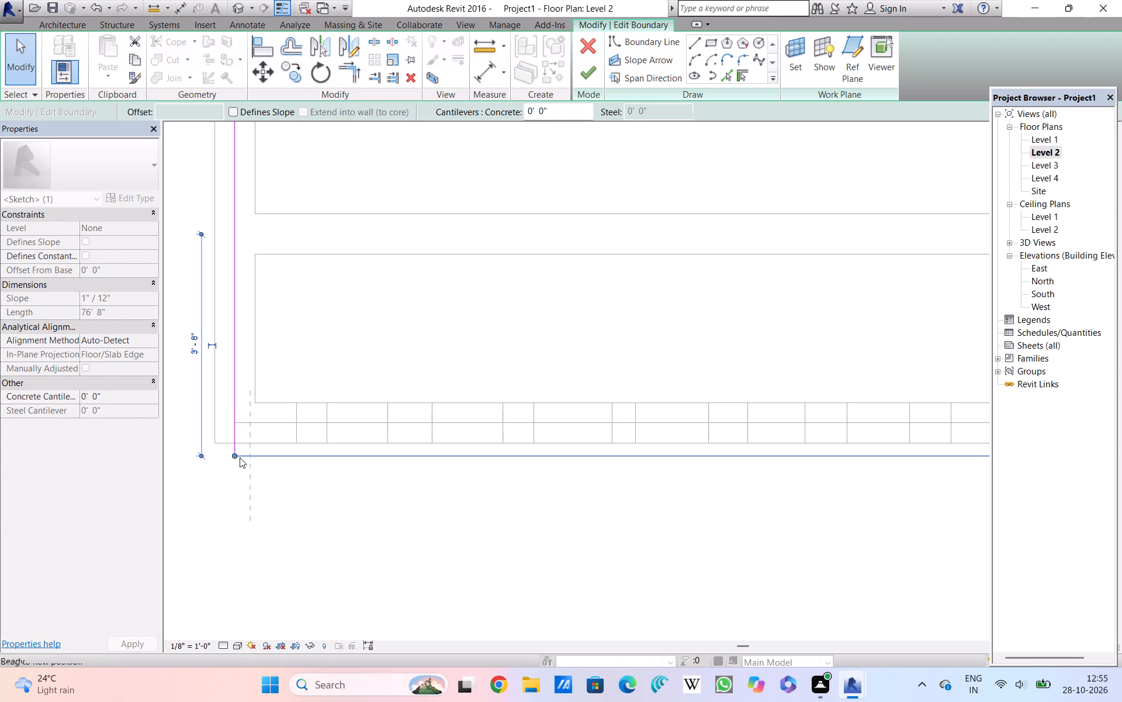
{"action": "left_click_drag", "start_coordinate": [240, 457], "coordinate": [224, 439]}
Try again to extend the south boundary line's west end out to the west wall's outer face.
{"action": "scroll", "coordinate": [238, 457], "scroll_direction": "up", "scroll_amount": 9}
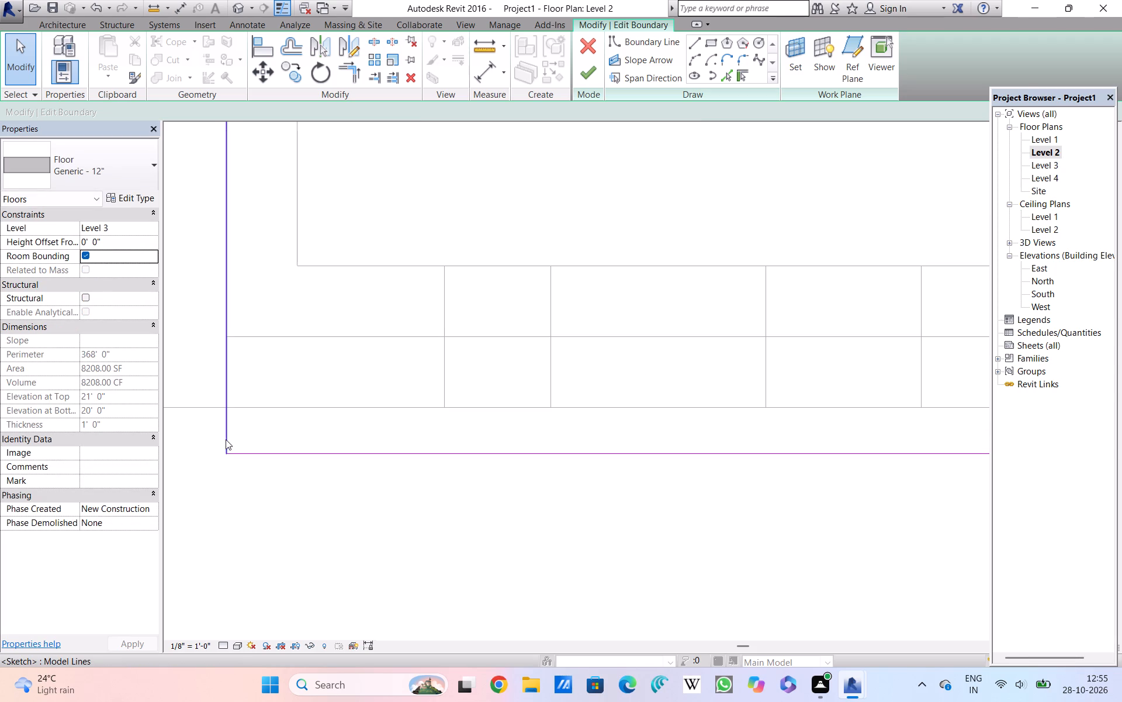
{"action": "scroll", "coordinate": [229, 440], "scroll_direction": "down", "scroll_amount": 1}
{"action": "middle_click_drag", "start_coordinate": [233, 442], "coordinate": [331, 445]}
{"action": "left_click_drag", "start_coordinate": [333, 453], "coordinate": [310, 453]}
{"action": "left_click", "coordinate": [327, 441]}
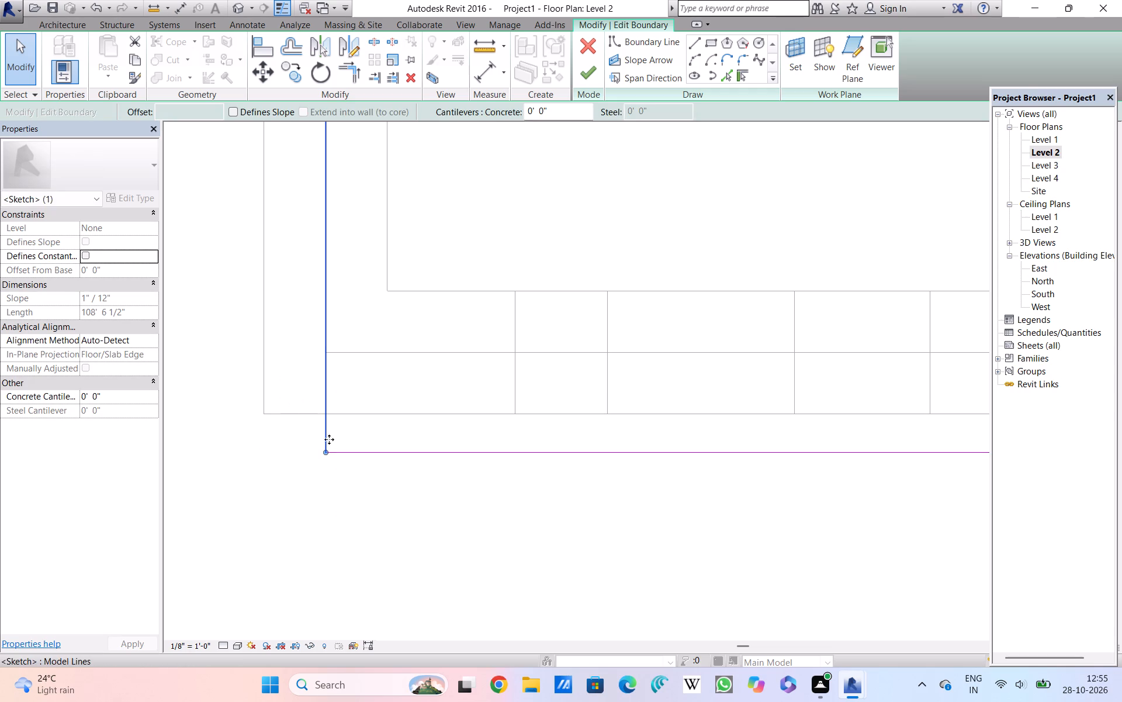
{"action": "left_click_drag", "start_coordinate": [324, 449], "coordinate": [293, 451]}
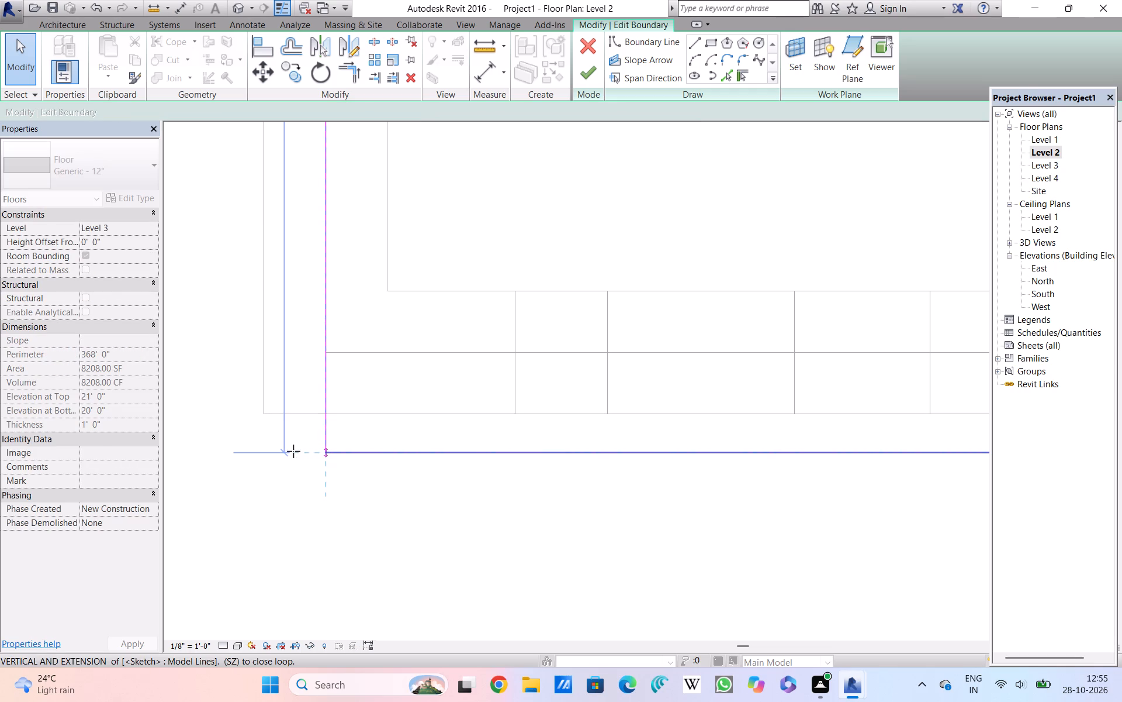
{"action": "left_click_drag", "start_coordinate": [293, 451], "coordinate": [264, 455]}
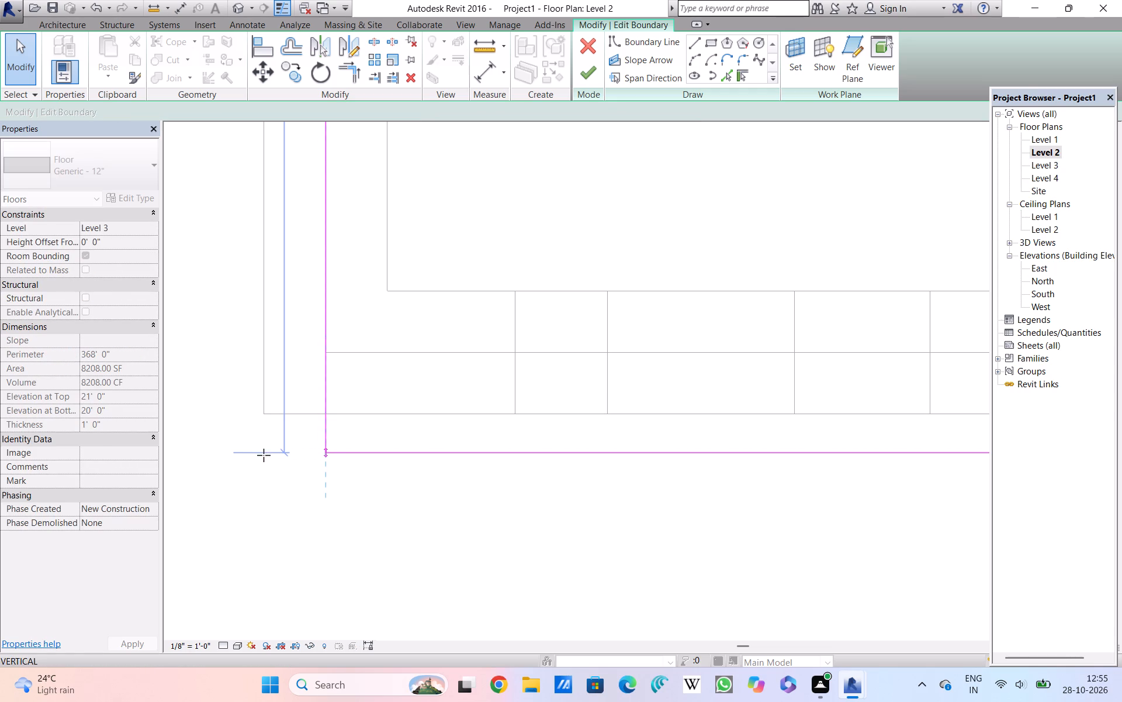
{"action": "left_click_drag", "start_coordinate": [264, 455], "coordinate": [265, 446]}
Move the slab's west boundary line onto the outer face of the west wall.
{"action": "left_click", "coordinate": [337, 450]}
{"action": "left_click_drag", "start_coordinate": [325, 434], "coordinate": [318, 433]}
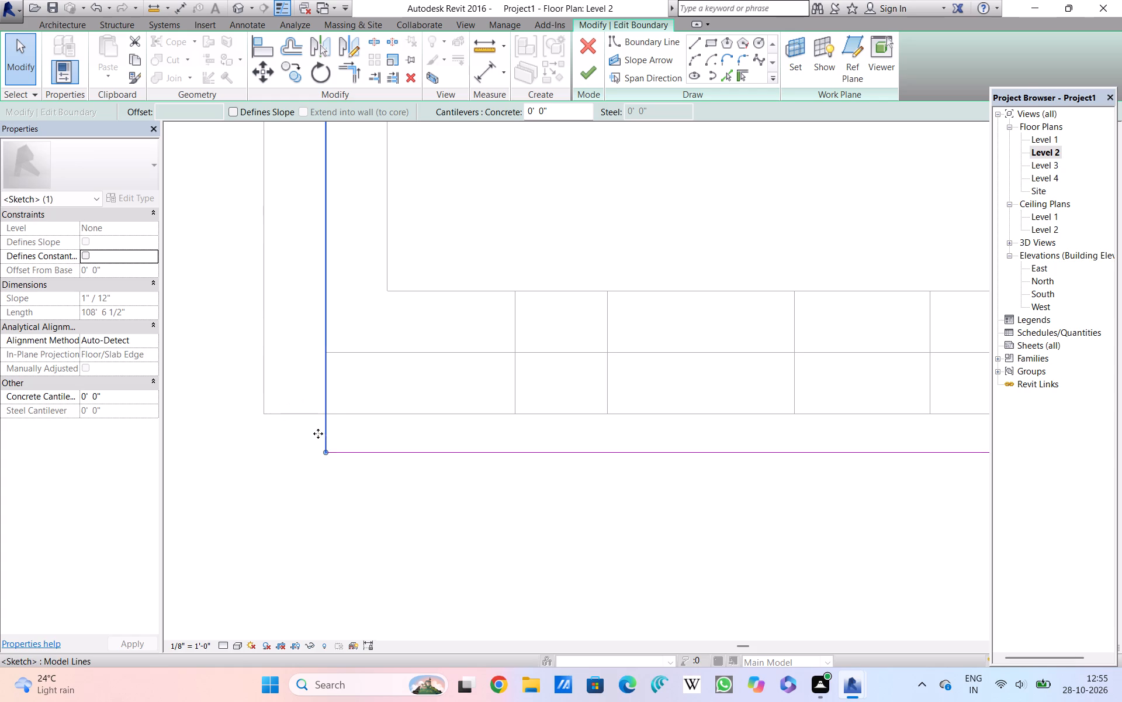
{"action": "left_click_drag", "start_coordinate": [318, 433], "coordinate": [266, 435]}
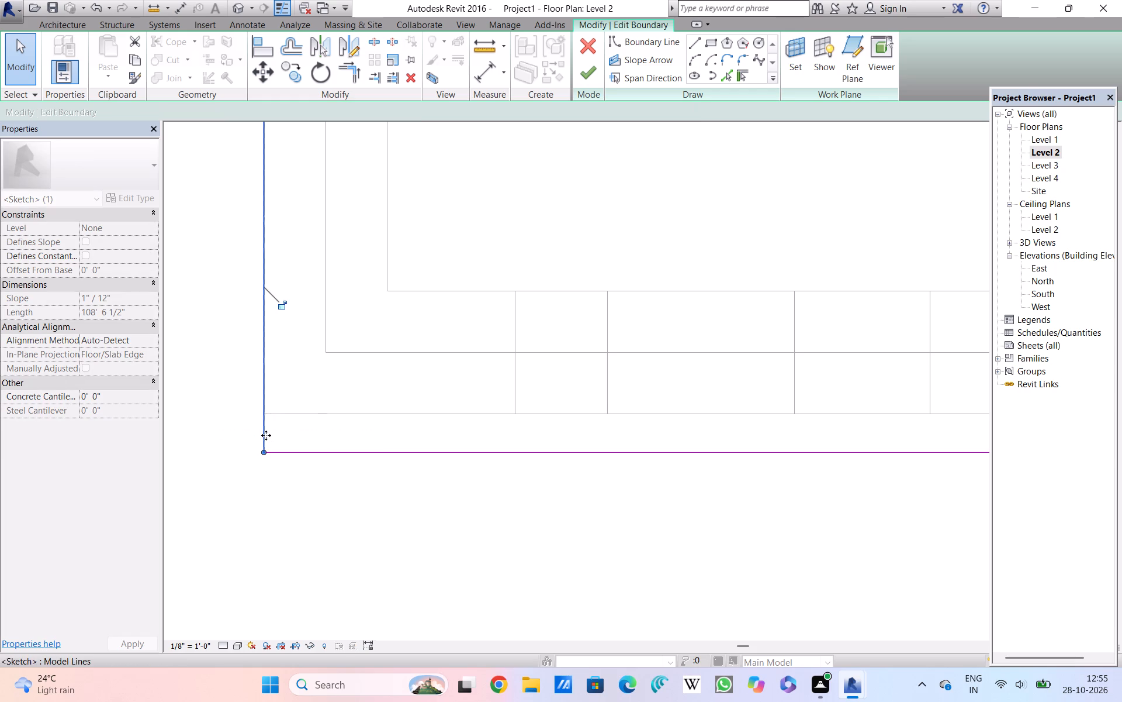
{"action": "left_click", "coordinate": [266, 435]}
{"action": "left_click", "coordinate": [303, 438]}
Finish the boundary edit of the Level 3 floor slab.
{"action": "scroll", "coordinate": [341, 404], "scroll_direction": "down", "scroll_amount": 9}
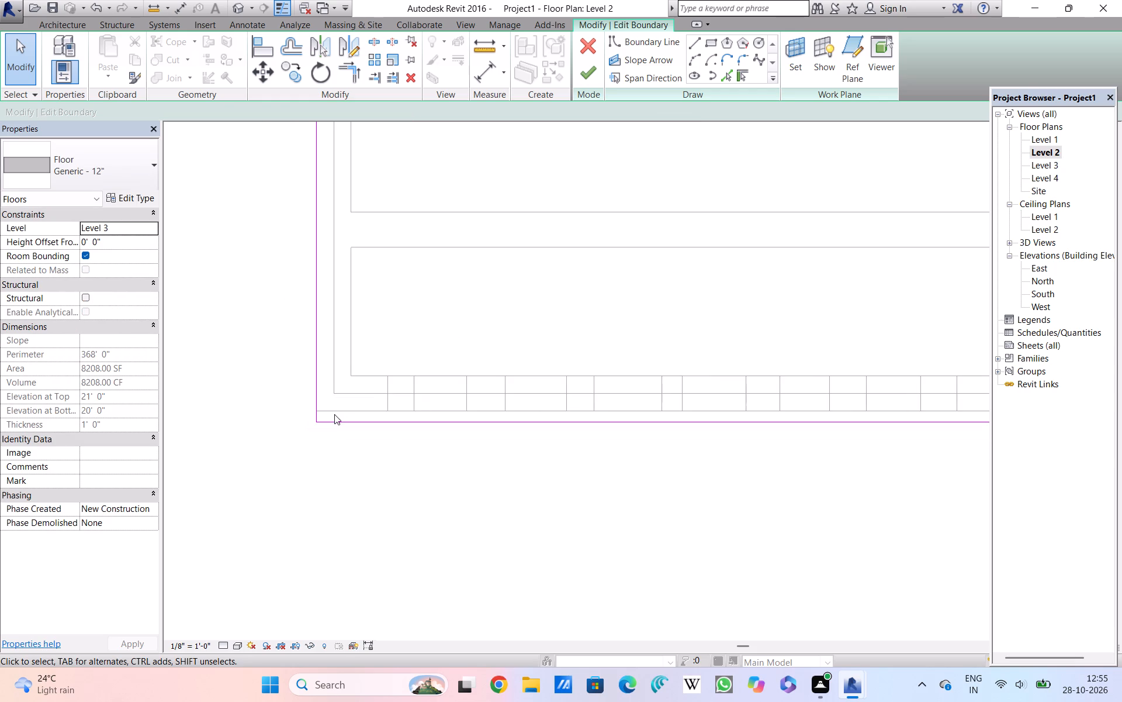
{"action": "scroll", "coordinate": [334, 412], "scroll_direction": "down", "scroll_amount": 8}
{"action": "scroll", "coordinate": [370, 450], "scroll_direction": "down", "scroll_amount": 2}
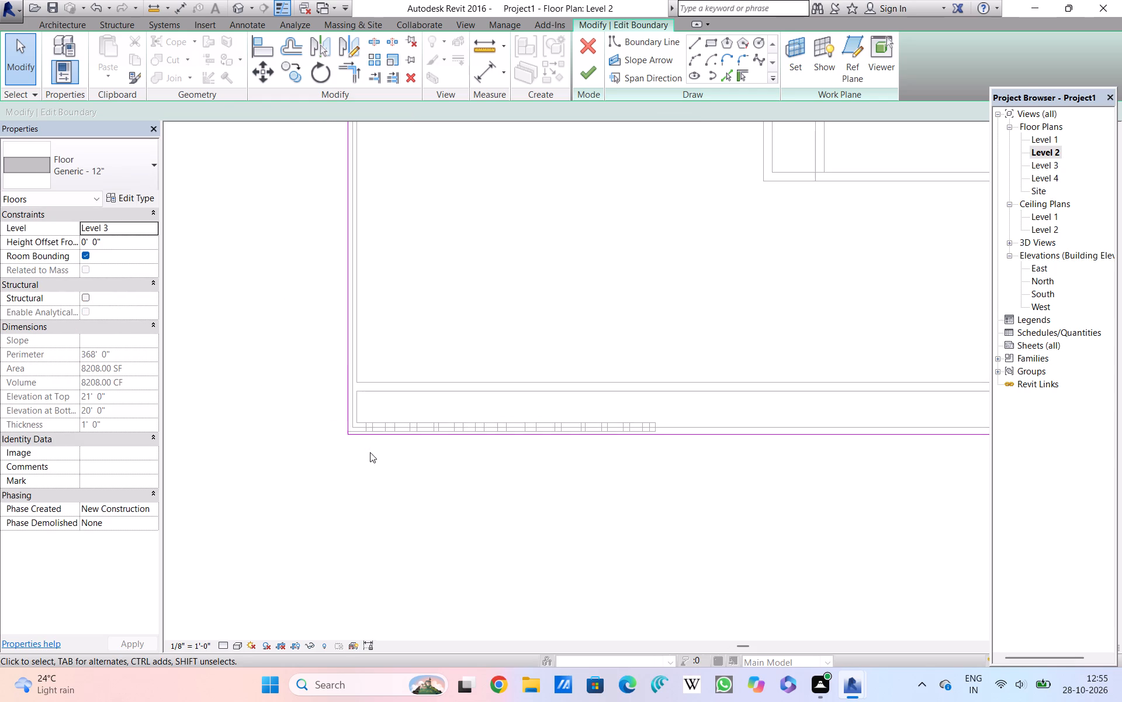
{"action": "scroll", "coordinate": [370, 452], "scroll_direction": "down", "scroll_amount": 8}
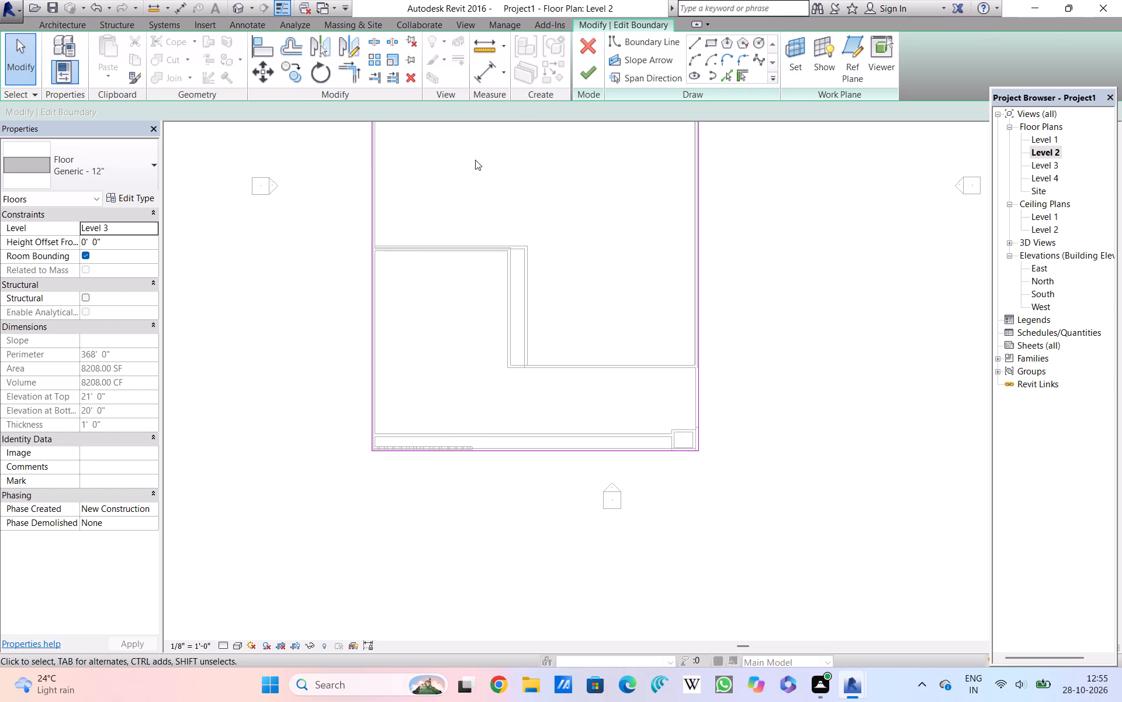
{"action": "double_click", "coordinate": [576, 68]}
{"action": "left_click", "coordinate": [781, 355]}
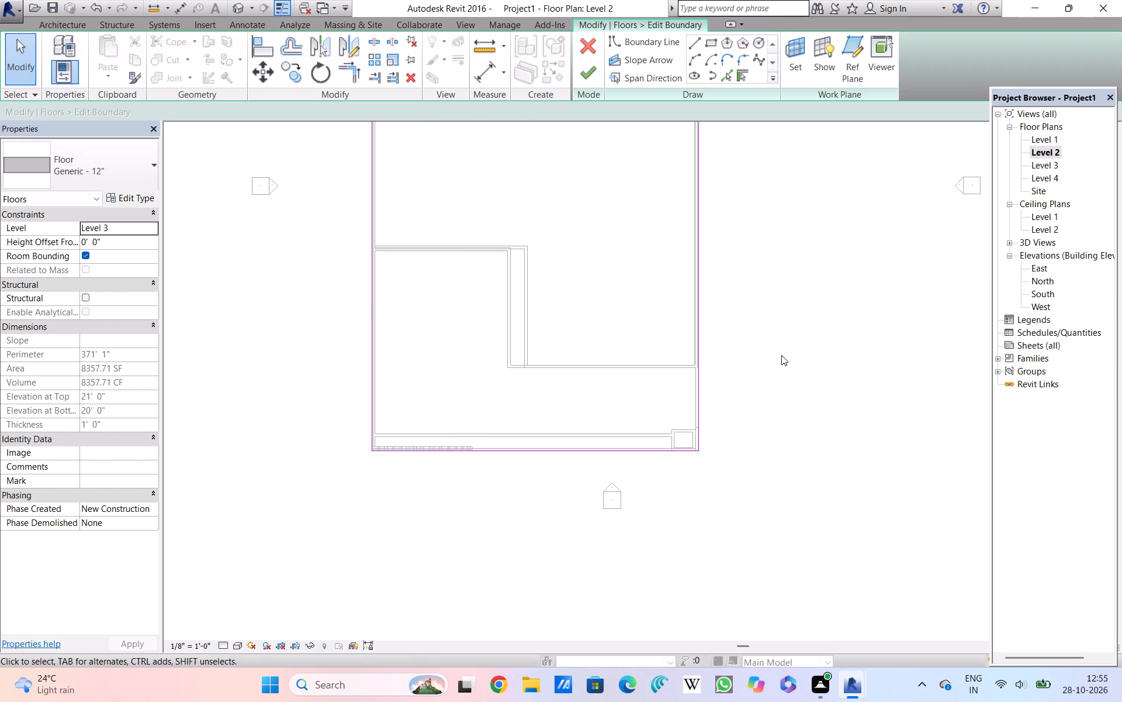
{"action": "left_click", "coordinate": [587, 70]}
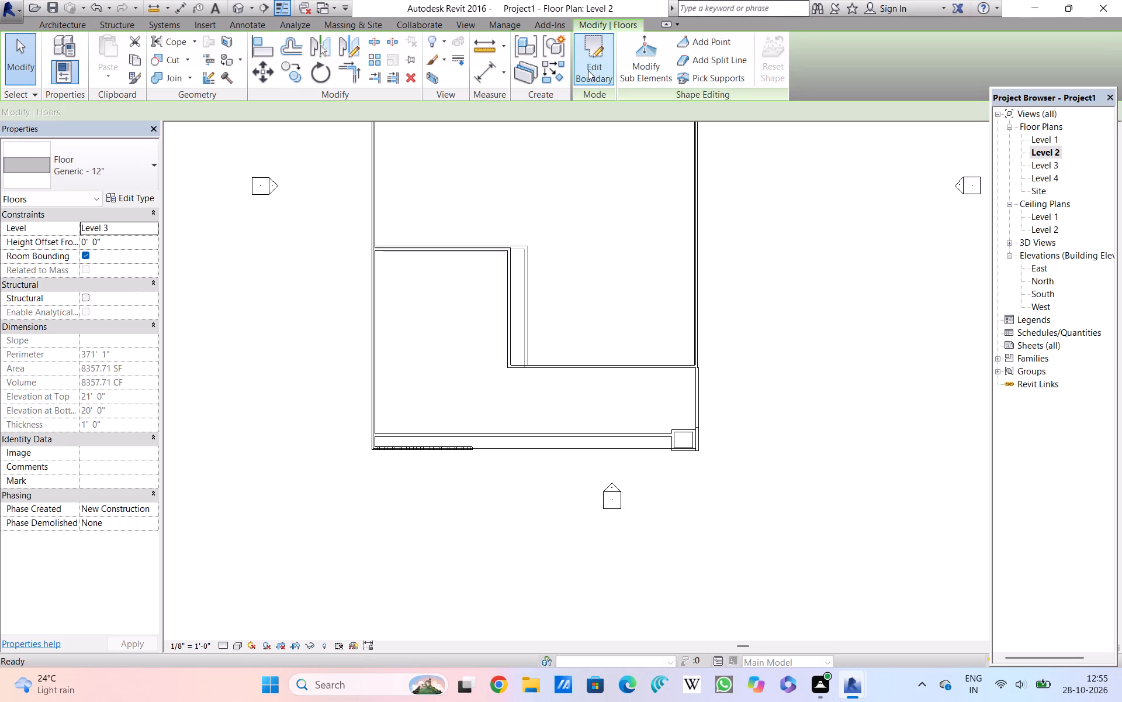
Show the building in the 3D view from its slotted south side with the Realistic visual style.
{"action": "left_click", "coordinate": [235, 4]}
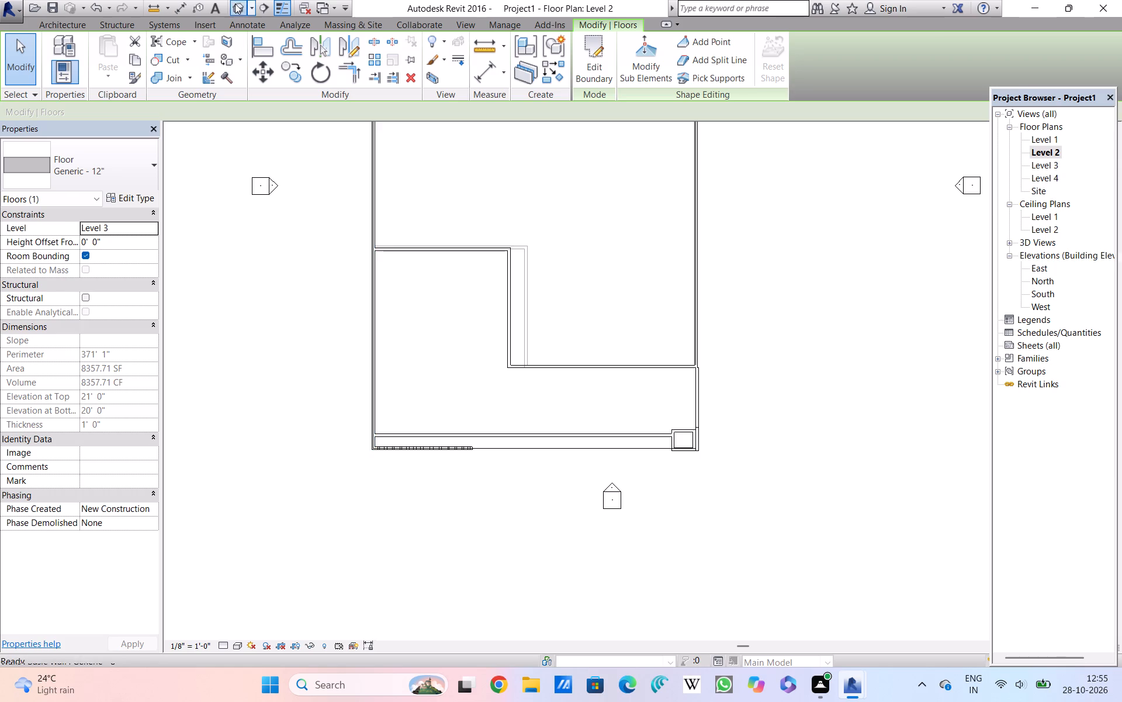
{"action": "middle_click_drag", "start_coordinate": [394, 445], "coordinate": [399, 434], "text": "shift"}
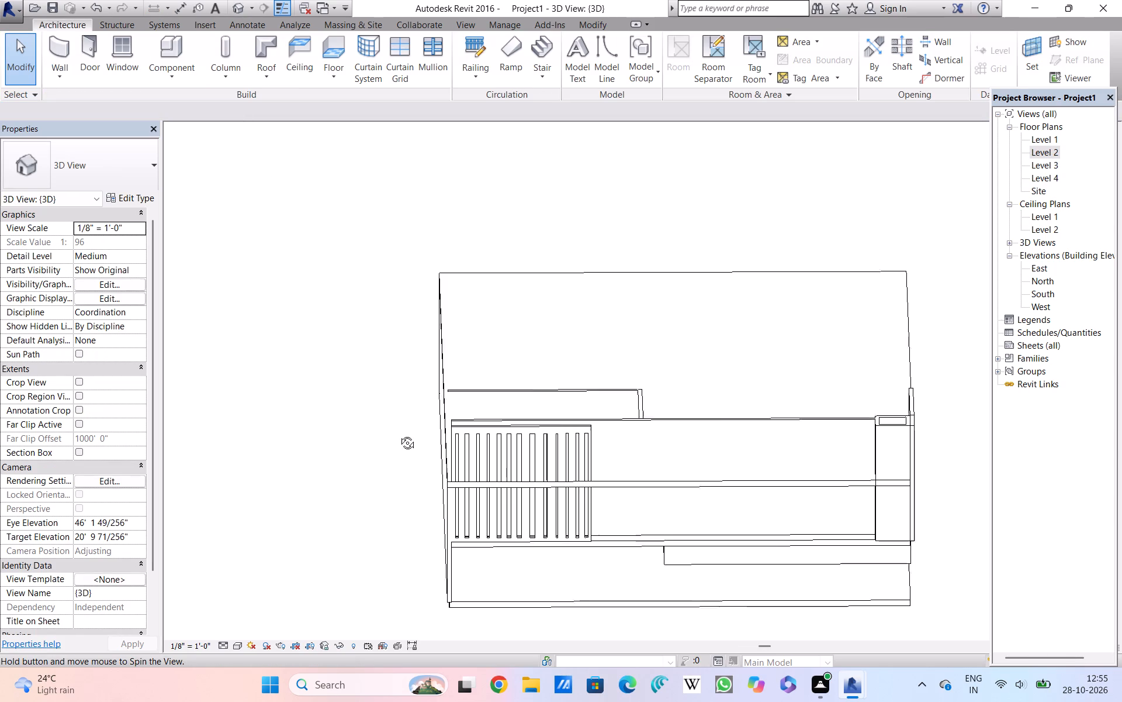
{"action": "middle_click_drag", "start_coordinate": [399, 434], "coordinate": [425, 384], "text": "shift"}
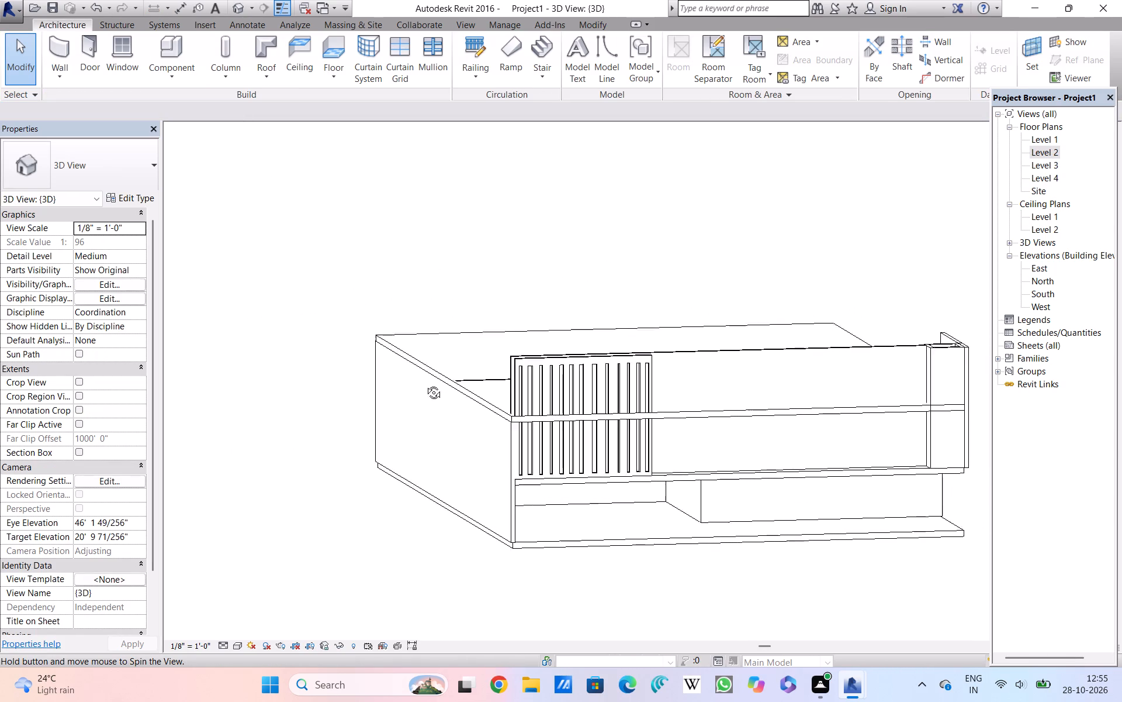
{"action": "middle_click_drag", "start_coordinate": [425, 384], "coordinate": [394, 377], "text": "shift"}
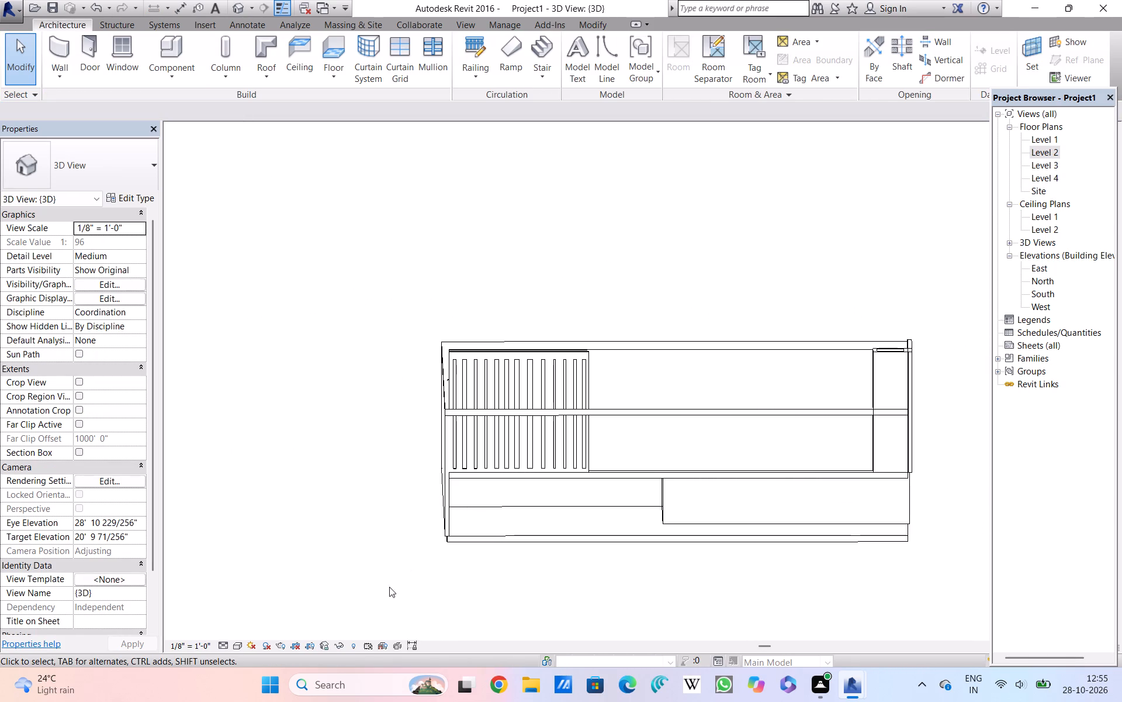
{"action": "left_click", "coordinate": [237, 642]}
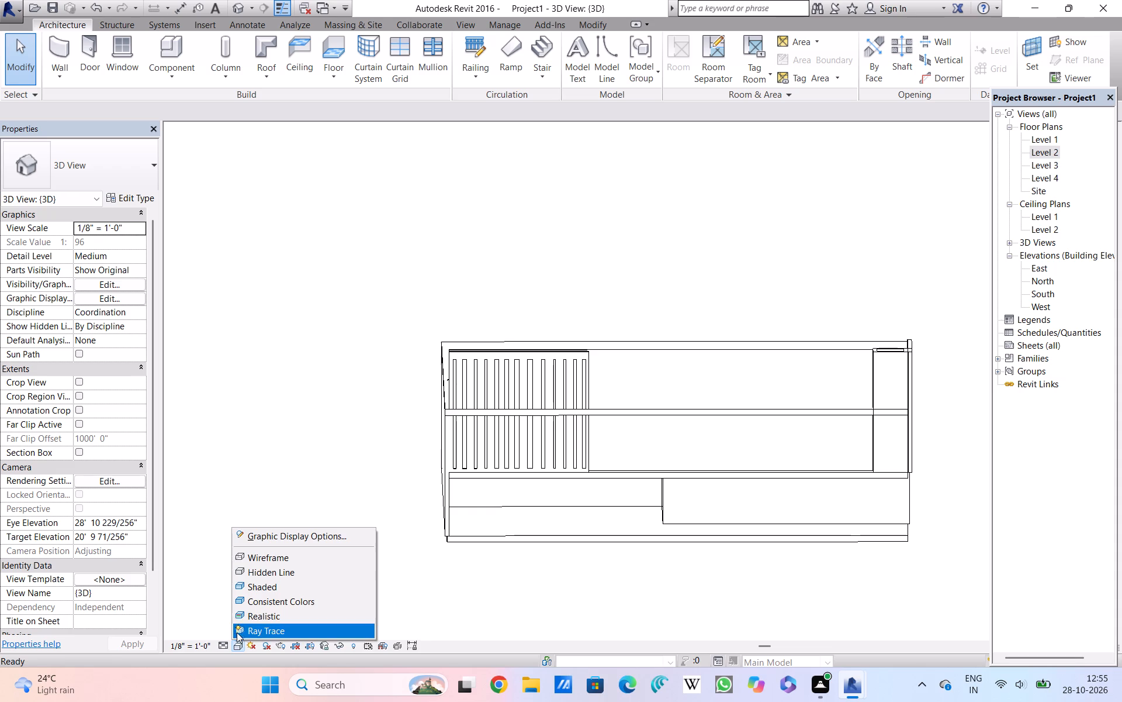
{"action": "left_click", "coordinate": [245, 621]}
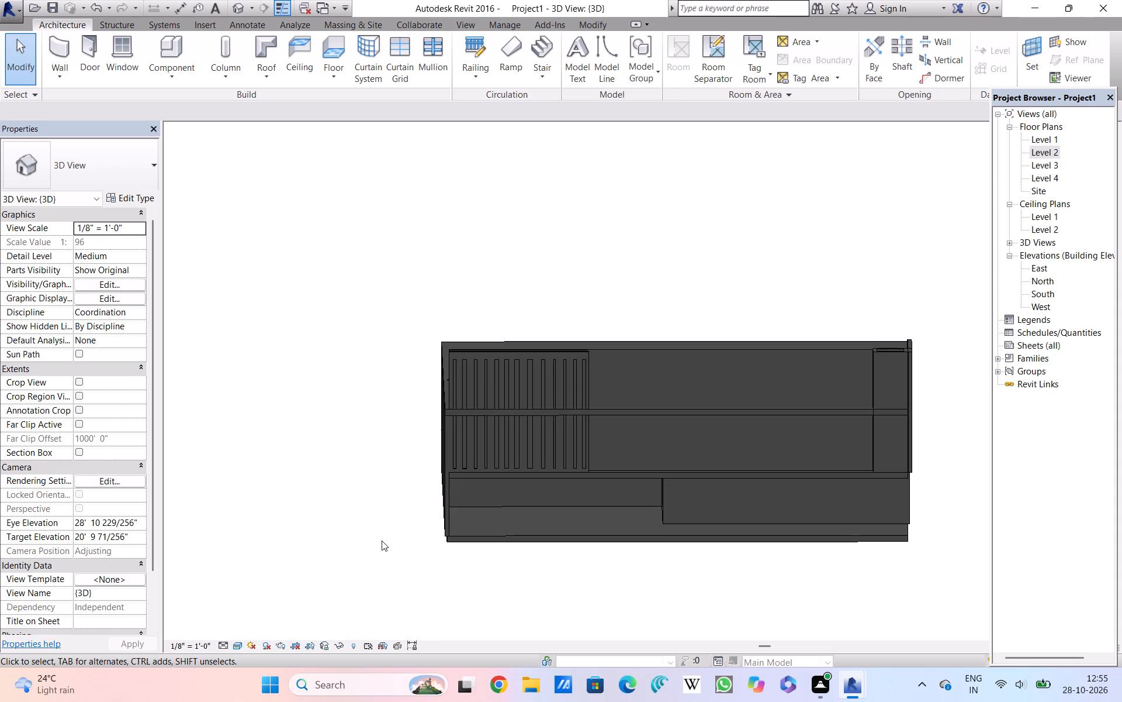
Change the 3D view's visual style from Realistic to a lighter shaded display.
{"action": "middle_click", "coordinate": [382, 541], "text": "shift"}
{"action": "scroll", "coordinate": [383, 461], "scroll_direction": "up", "scroll_amount": 4}
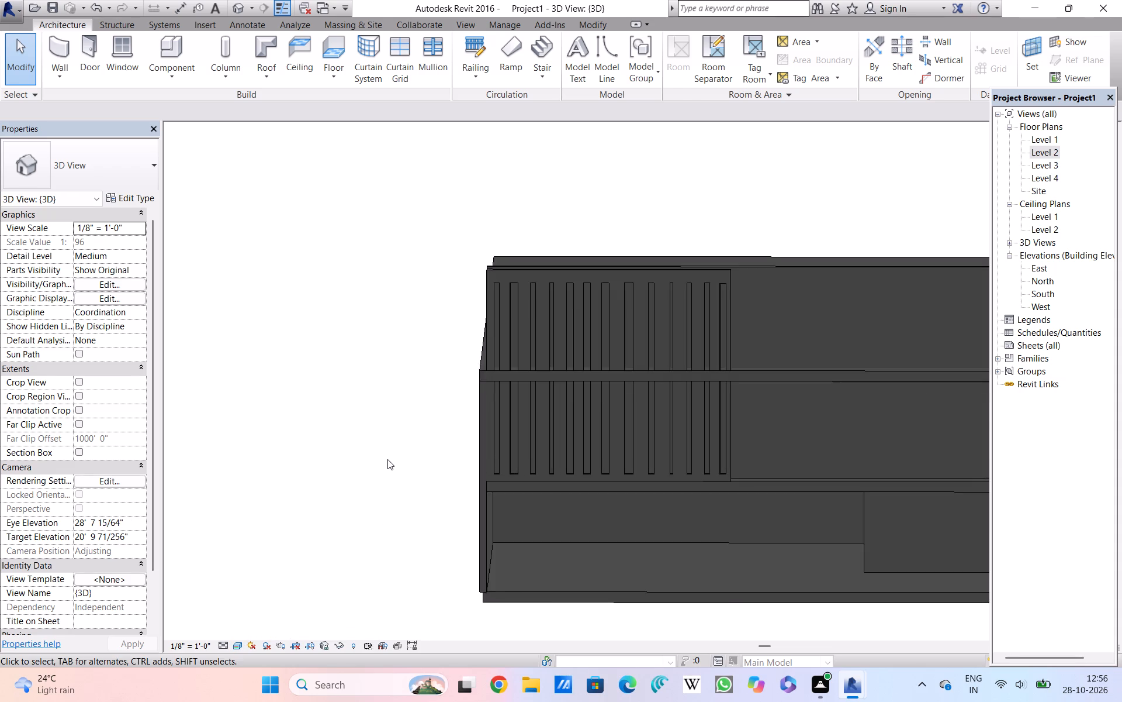
{"action": "scroll", "coordinate": [387, 462], "scroll_direction": "down", "scroll_amount": 4}
{"action": "double_click", "coordinate": [240, 639]}
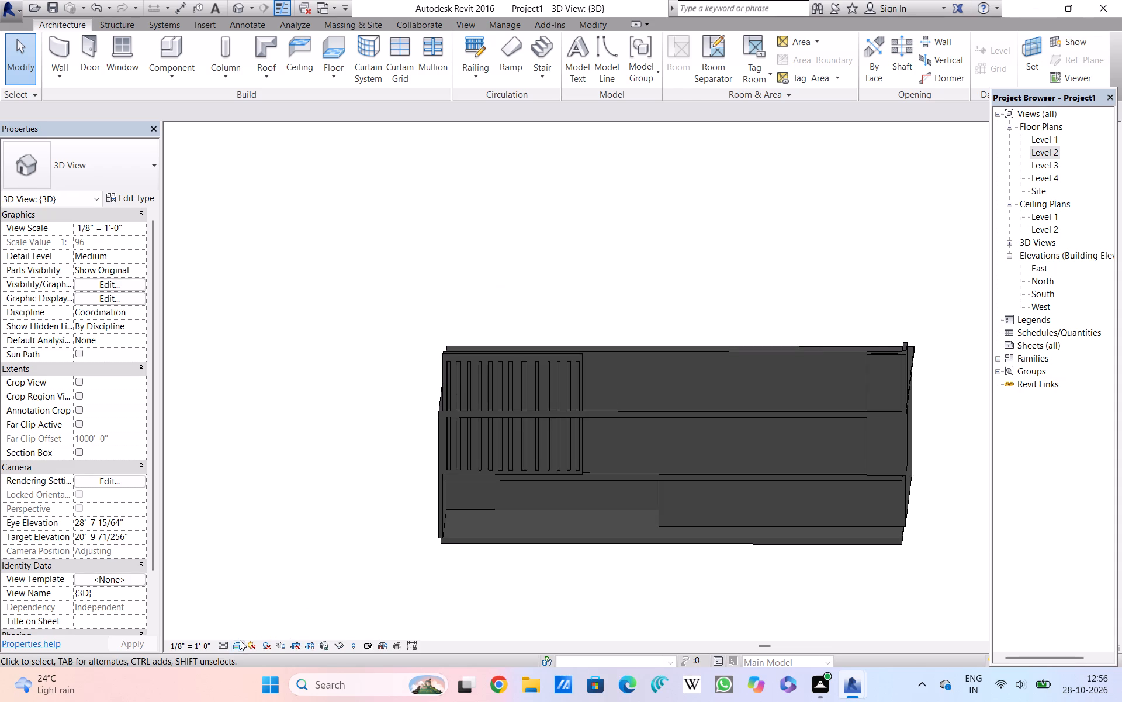
{"action": "left_click", "coordinate": [246, 593]}
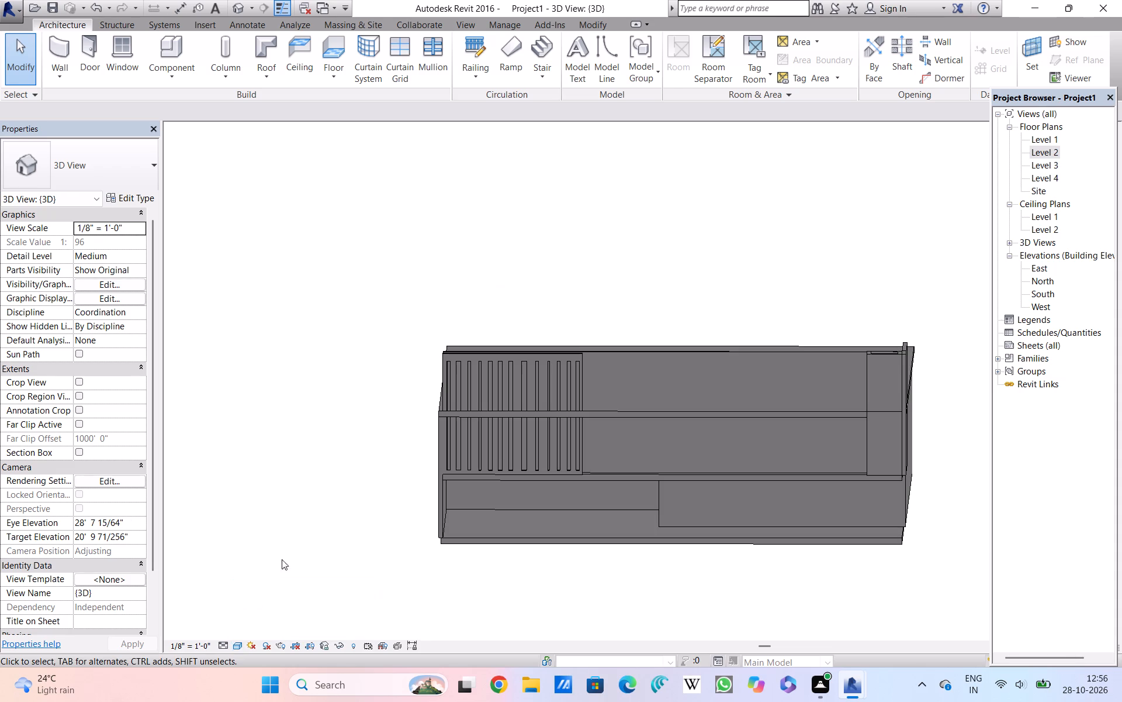
Examine the building in 3D from its south and west sides, including the Level 3 slab's edges and the slotted wall.
{"action": "middle_click_drag", "start_coordinate": [354, 513], "coordinate": [406, 504]}
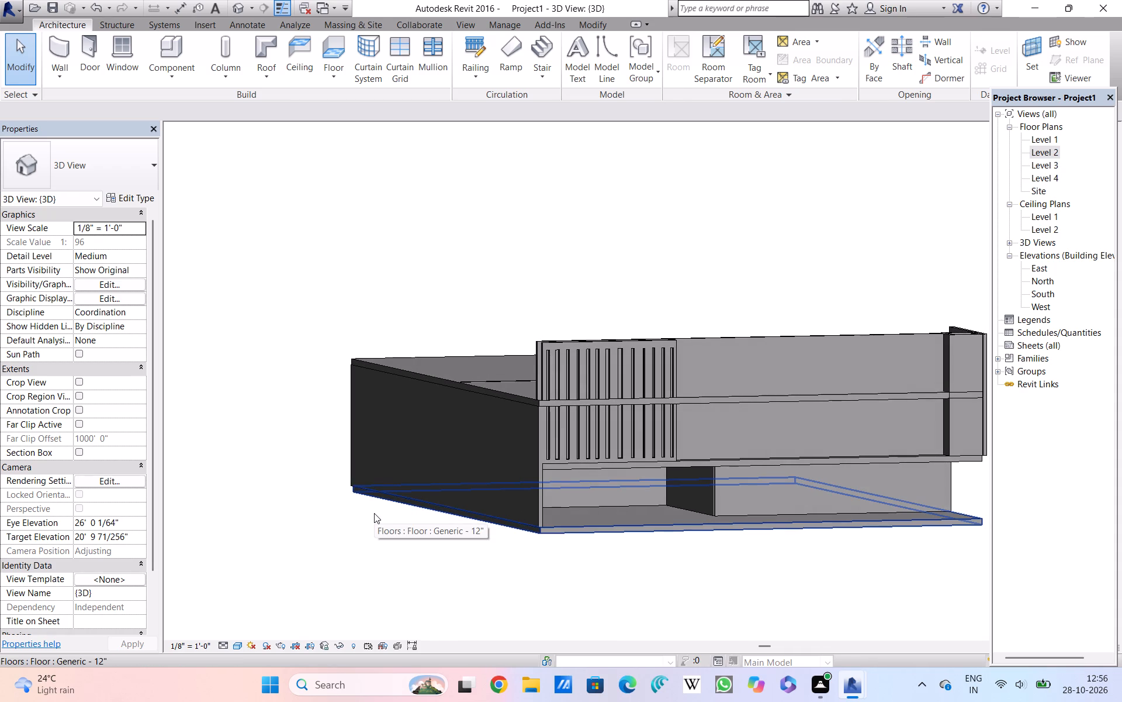
{"action": "scroll", "coordinate": [380, 514], "scroll_direction": "down", "scroll_amount": 1}
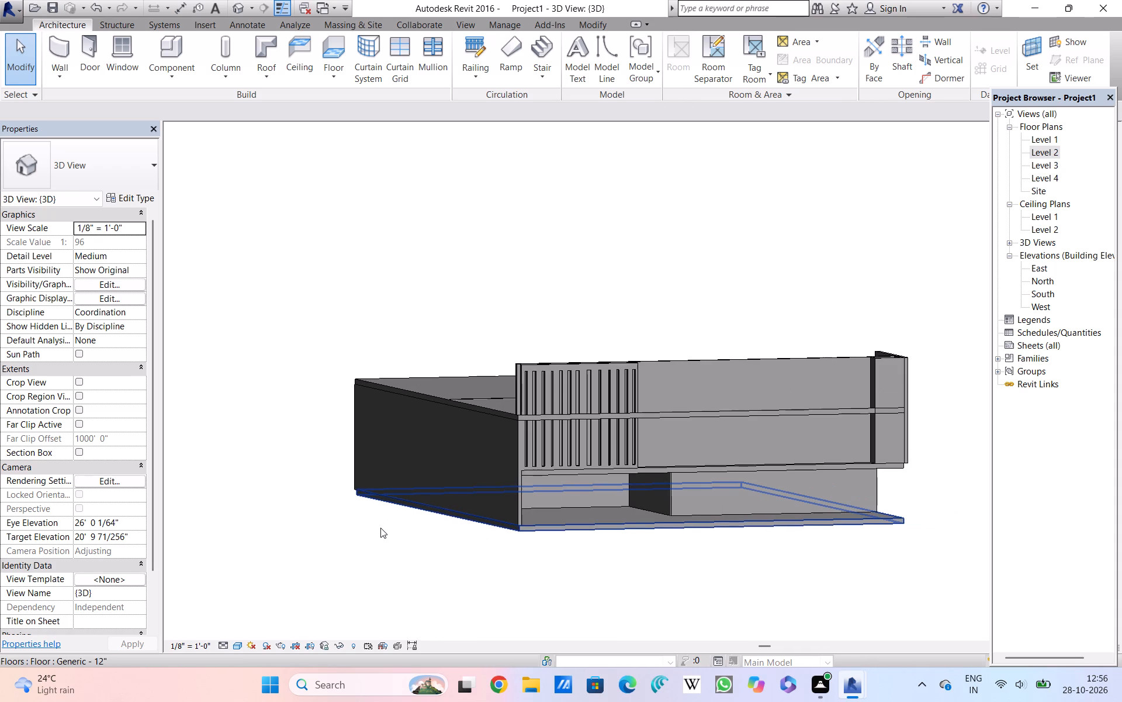
{"action": "middle_click_drag", "start_coordinate": [388, 547], "coordinate": [354, 625], "text": "shift"}
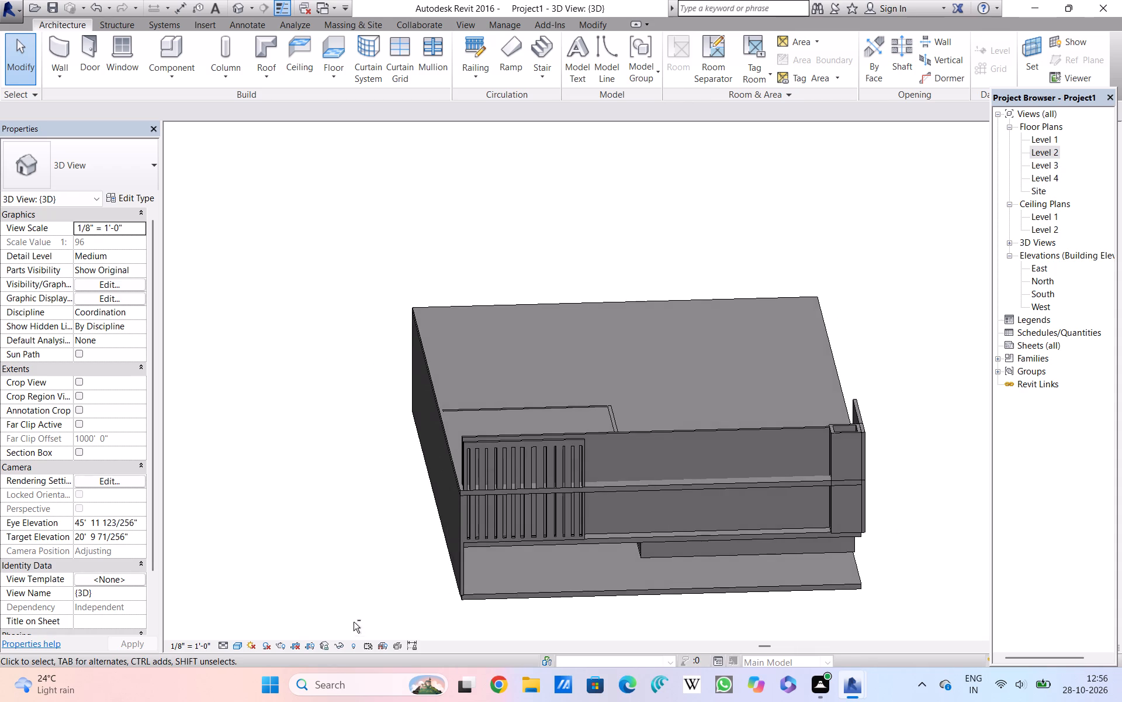
{"action": "middle_click_drag", "start_coordinate": [327, 552], "coordinate": [576, 579], "text": "shift"}
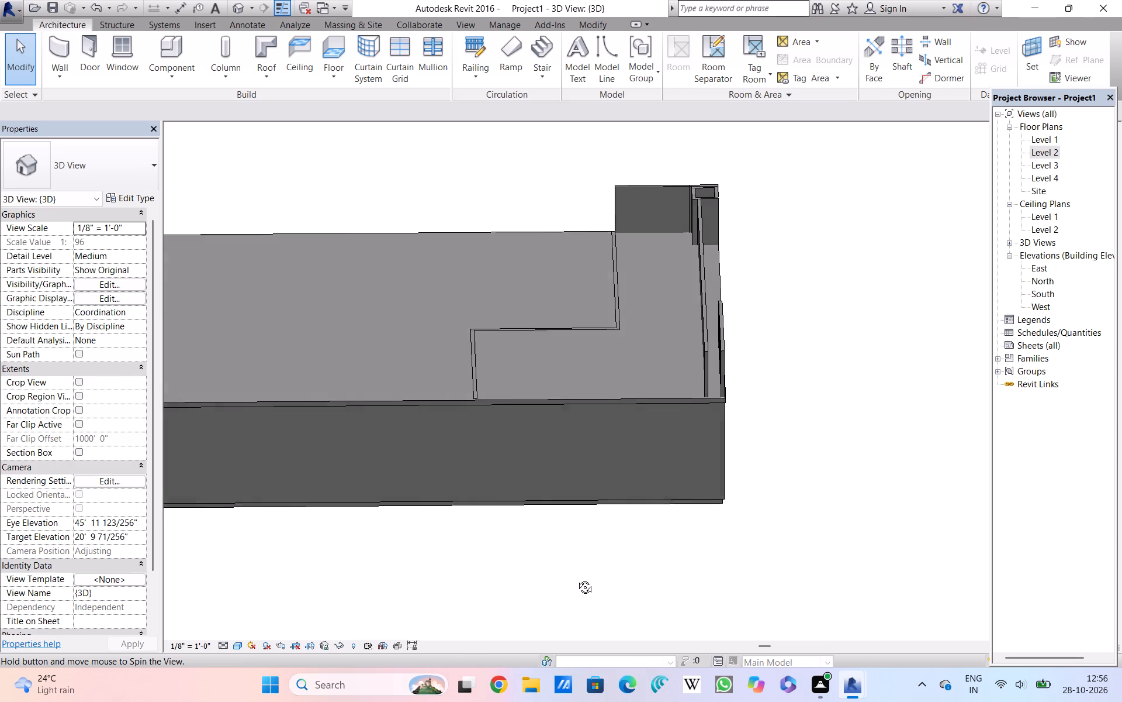
{"action": "middle_click_drag", "start_coordinate": [576, 579], "coordinate": [451, 580], "text": "shift"}
{"action": "middle_click_drag", "start_coordinate": [510, 570], "coordinate": [511, 572], "text": "shift"}
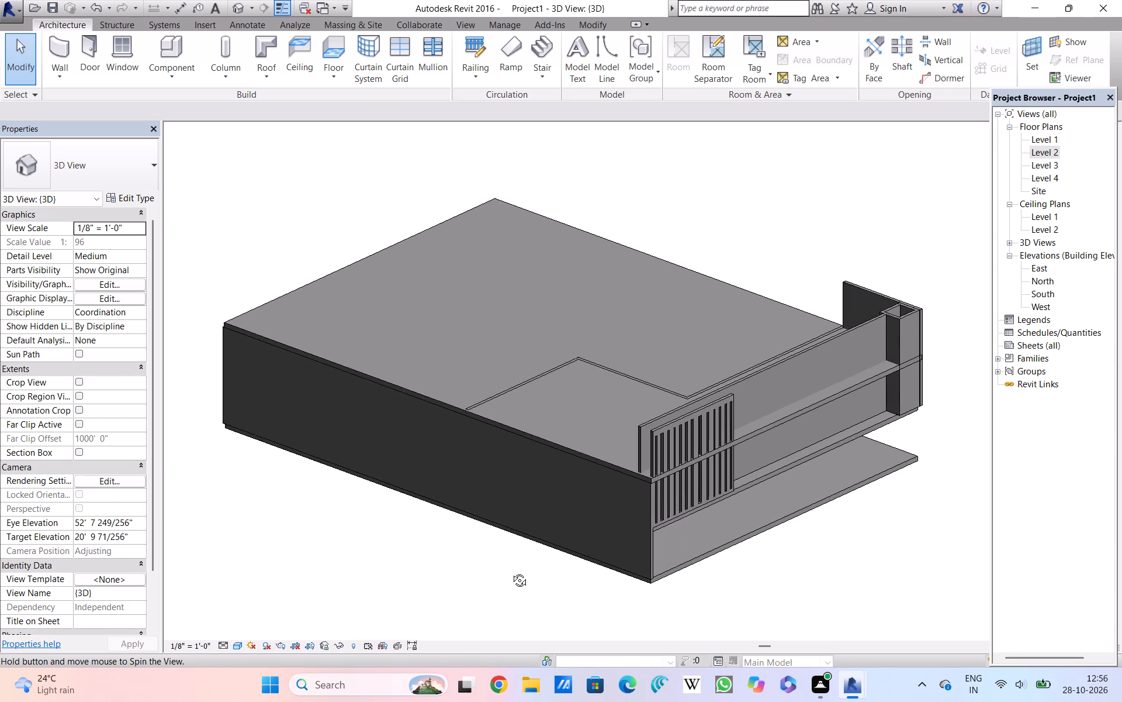
{"action": "middle_click_drag", "start_coordinate": [511, 572], "coordinate": [446, 558], "text": "shift"}
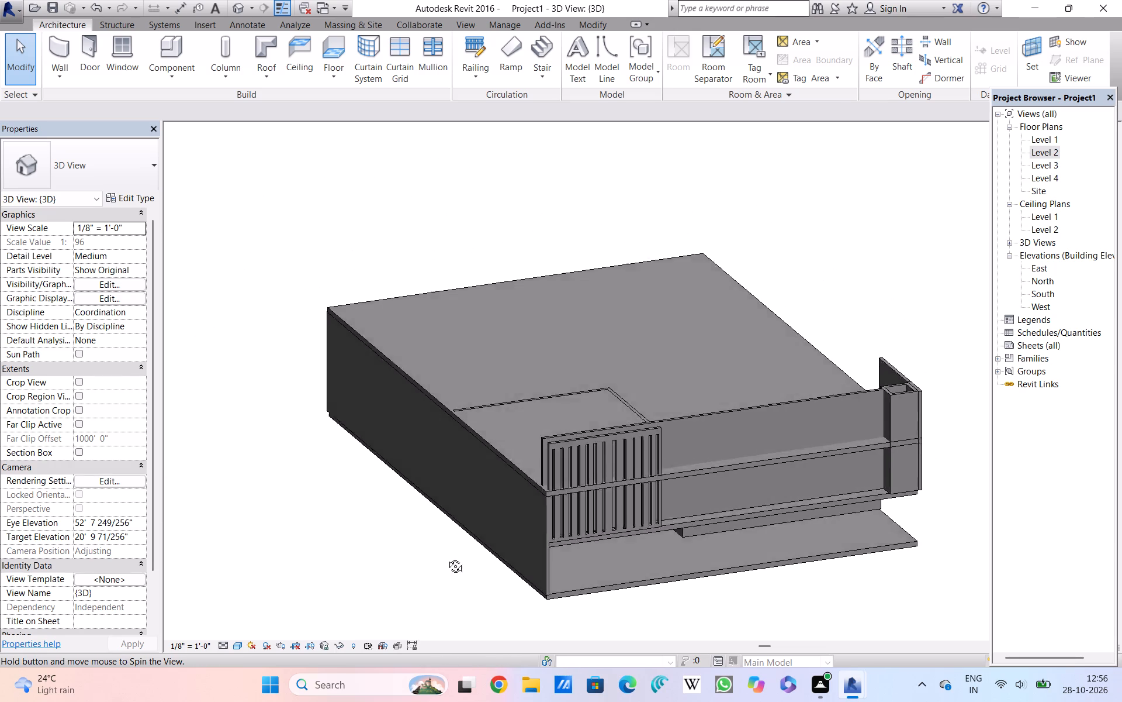
{"action": "middle_click_drag", "start_coordinate": [446, 558], "coordinate": [565, 566], "text": "shift"}
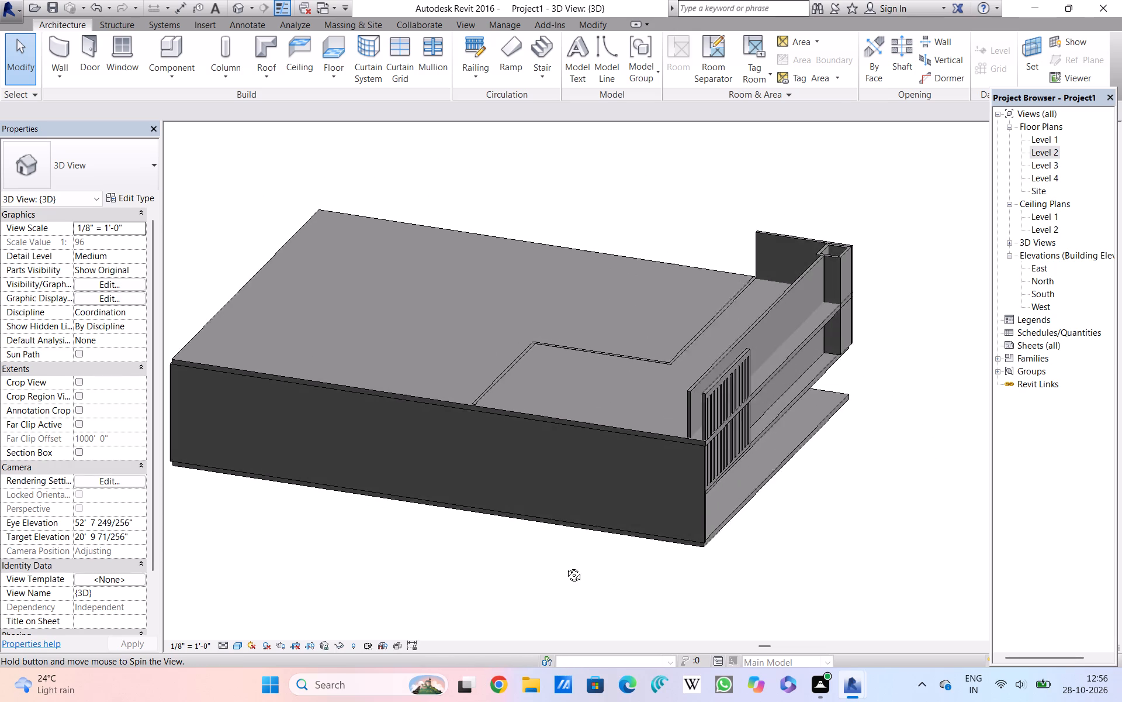
{"action": "middle_click_drag", "start_coordinate": [565, 566], "coordinate": [611, 548], "text": "shift"}
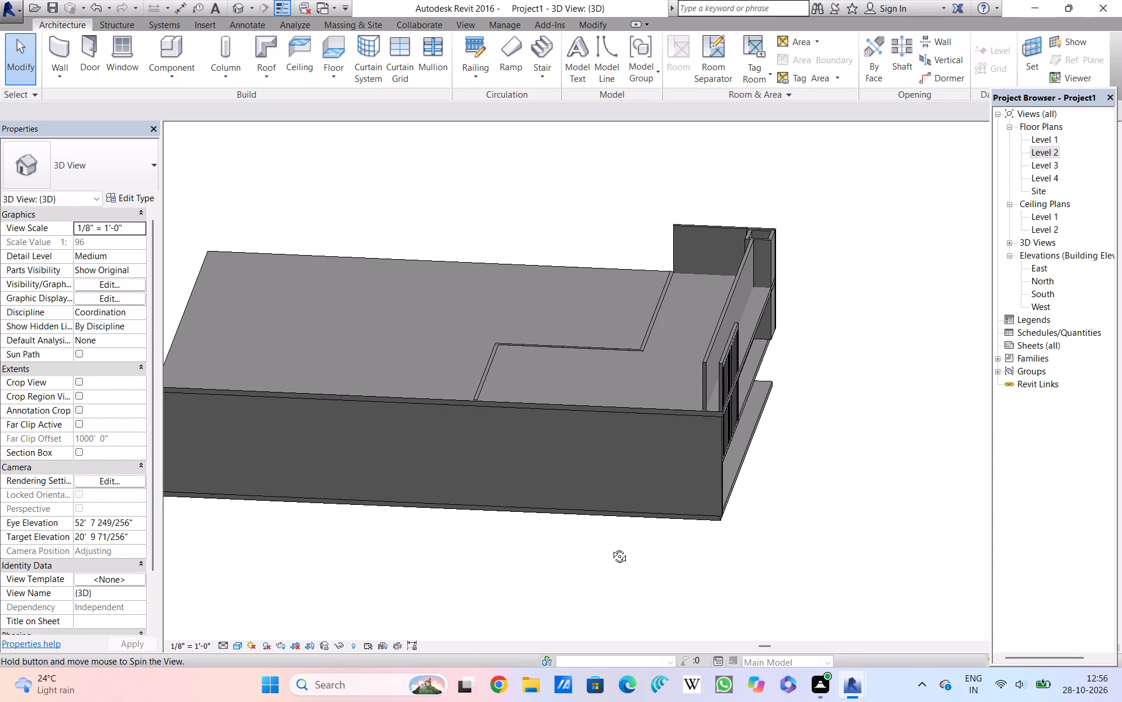
{"action": "middle_click_drag", "start_coordinate": [611, 548], "coordinate": [608, 549], "text": "shift"}
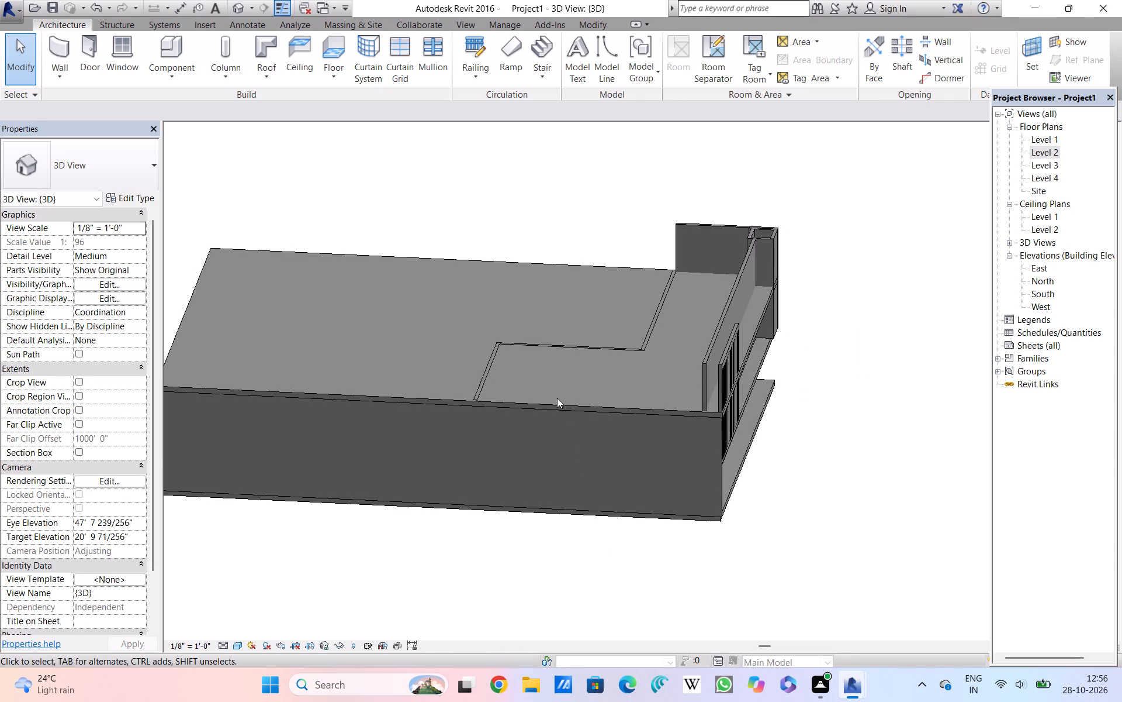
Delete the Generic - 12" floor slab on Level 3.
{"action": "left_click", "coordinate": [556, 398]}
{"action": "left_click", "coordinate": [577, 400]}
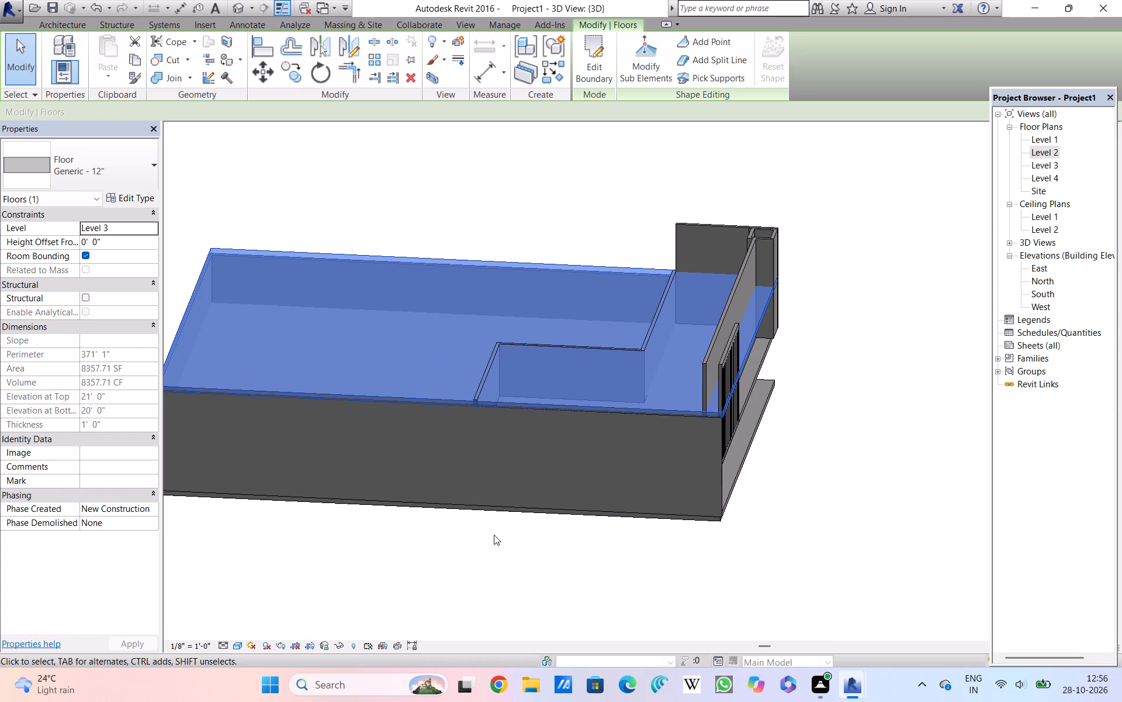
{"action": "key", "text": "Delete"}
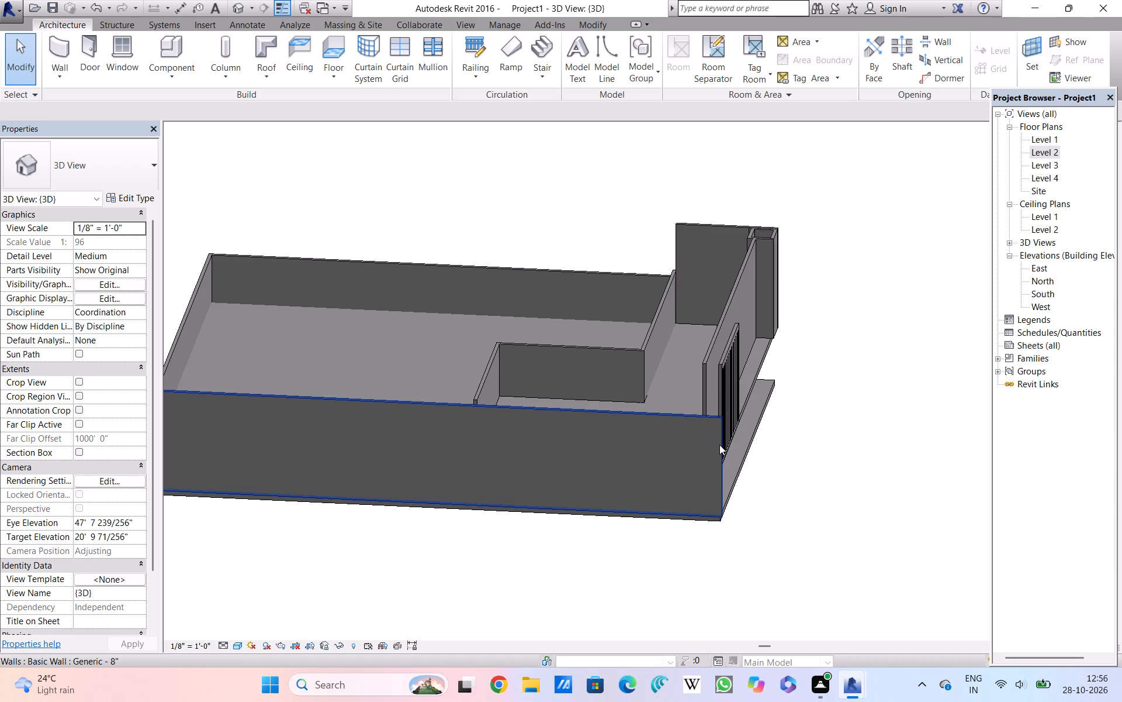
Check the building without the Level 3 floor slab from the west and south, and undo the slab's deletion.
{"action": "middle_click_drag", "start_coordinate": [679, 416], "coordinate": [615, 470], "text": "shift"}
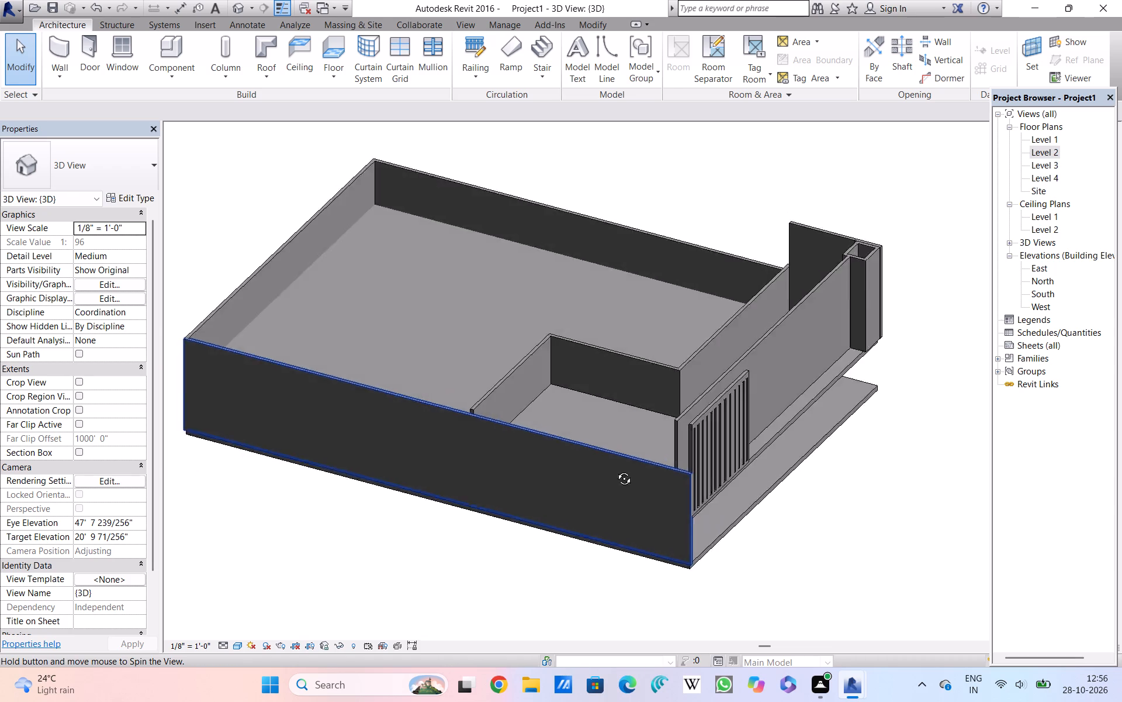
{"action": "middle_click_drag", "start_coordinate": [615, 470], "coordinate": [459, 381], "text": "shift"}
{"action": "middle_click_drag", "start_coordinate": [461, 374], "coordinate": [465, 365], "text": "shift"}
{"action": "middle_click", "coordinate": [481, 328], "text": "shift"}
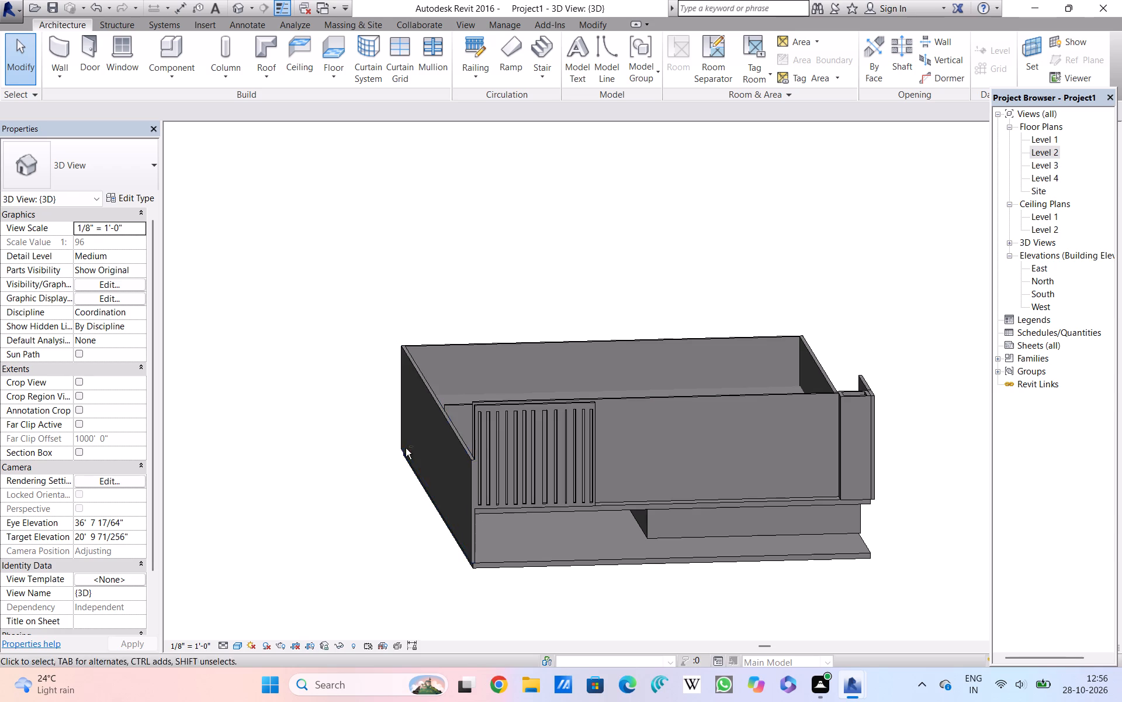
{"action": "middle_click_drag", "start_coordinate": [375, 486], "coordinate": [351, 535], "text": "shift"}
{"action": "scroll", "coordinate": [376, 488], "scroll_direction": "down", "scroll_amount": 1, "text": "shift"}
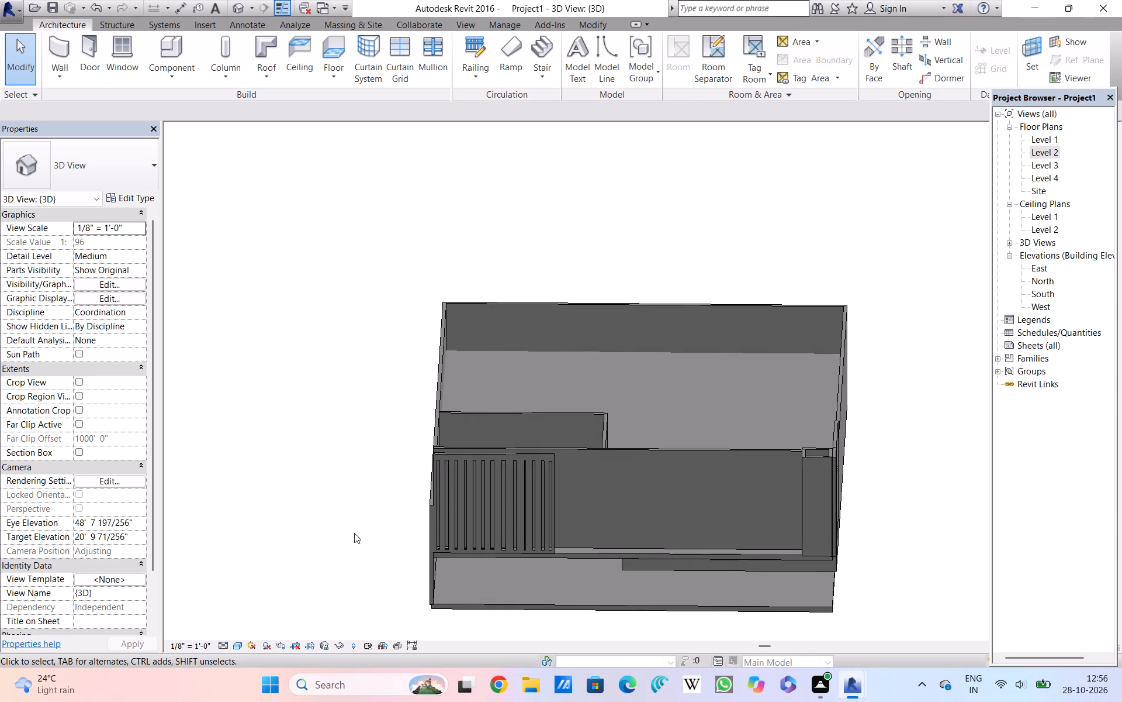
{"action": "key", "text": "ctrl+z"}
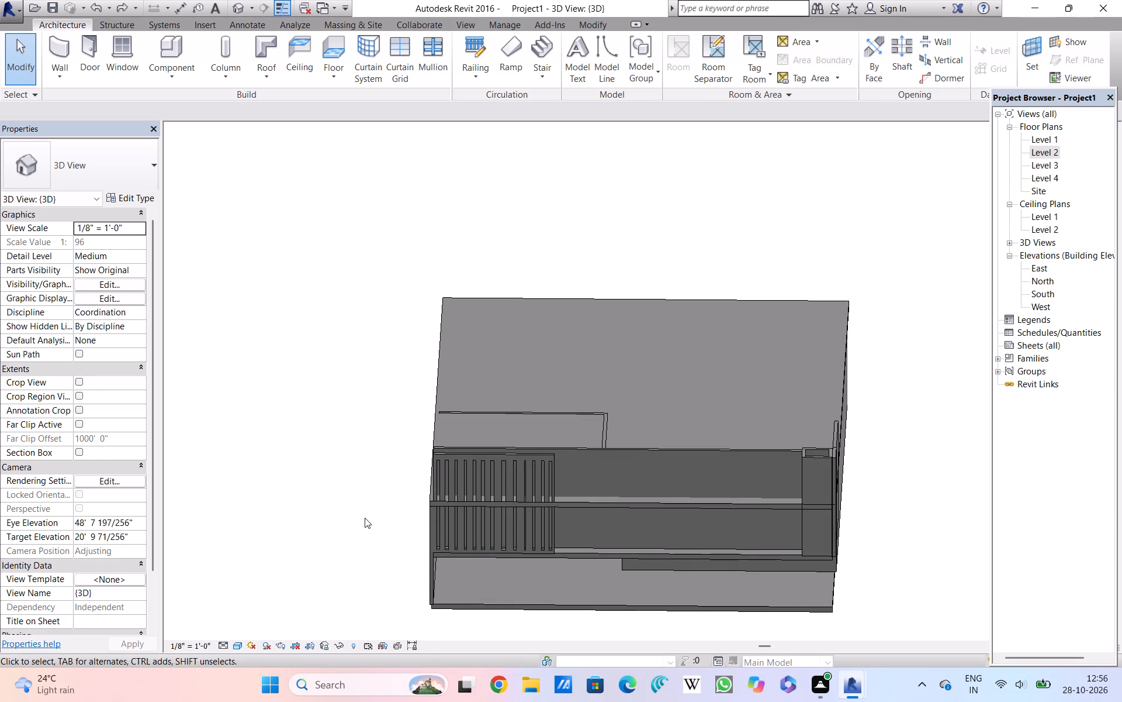
Delete the long plain Generic - 8" wall based on Level 2 that runs along the south side behind the slotted wall.
{"action": "middle_click_drag", "start_coordinate": [364, 516], "coordinate": [692, 423], "text": "shift"}
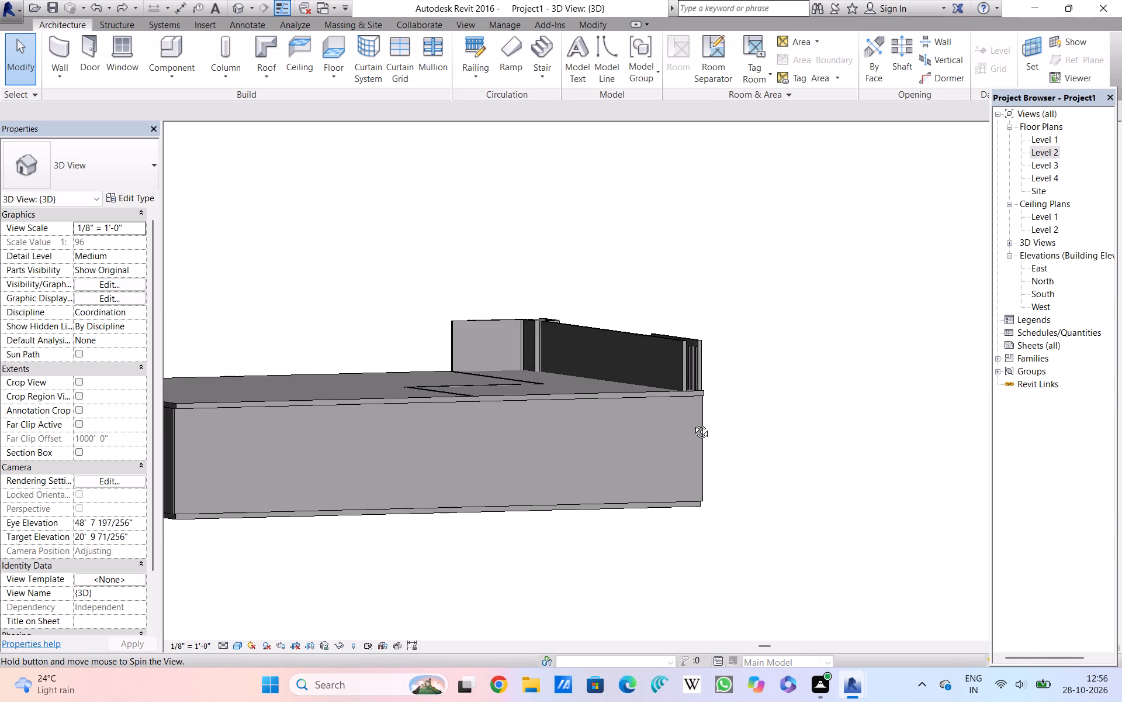
{"action": "middle_click_drag", "start_coordinate": [692, 423], "coordinate": [385, 439], "text": "shift"}
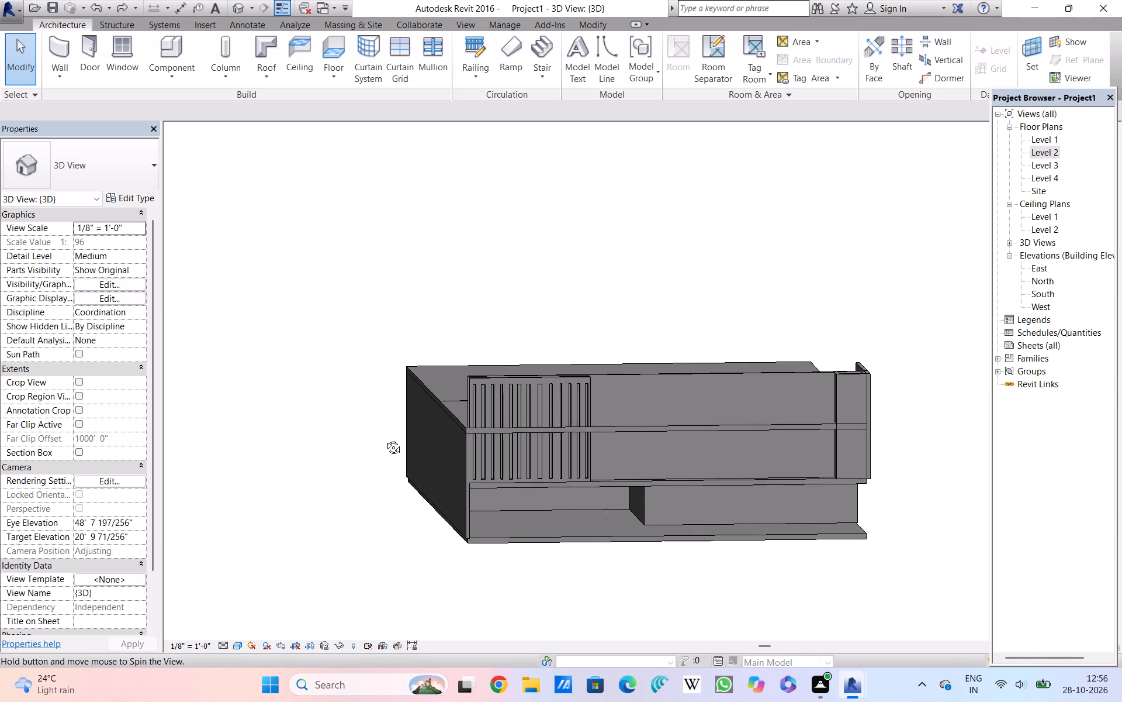
{"action": "middle_click_drag", "start_coordinate": [385, 439], "coordinate": [382, 435], "text": "shift"}
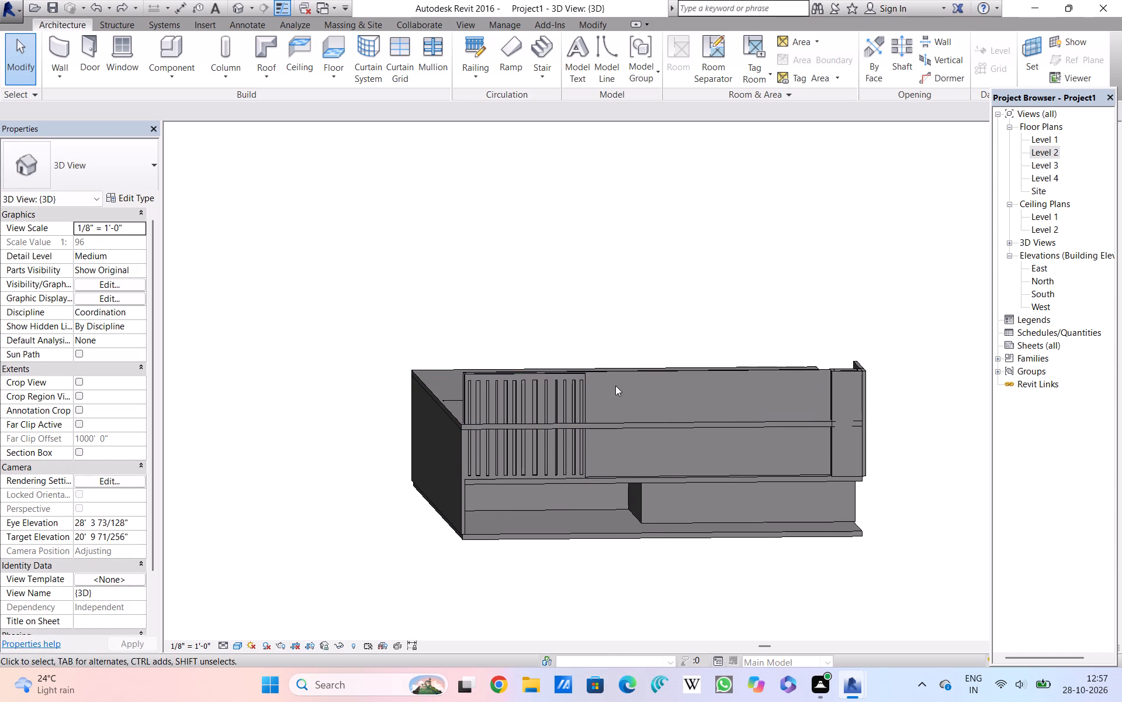
{"action": "left_click", "coordinate": [610, 368]}
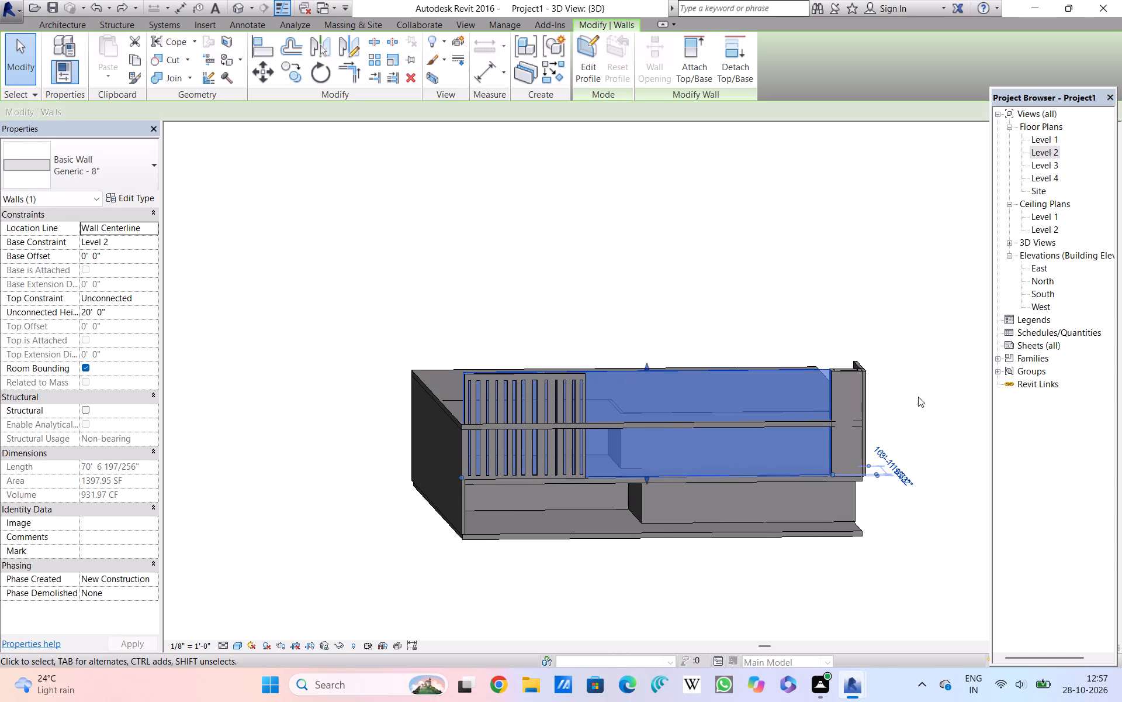
{"action": "key", "text": "Delete"}
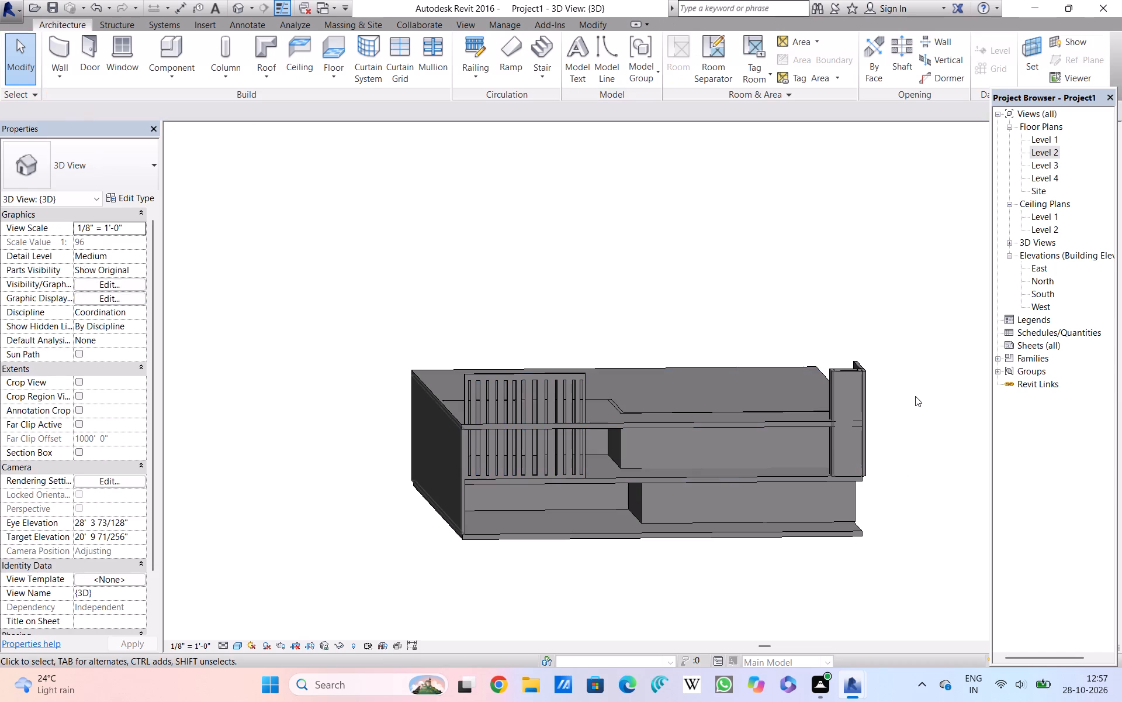
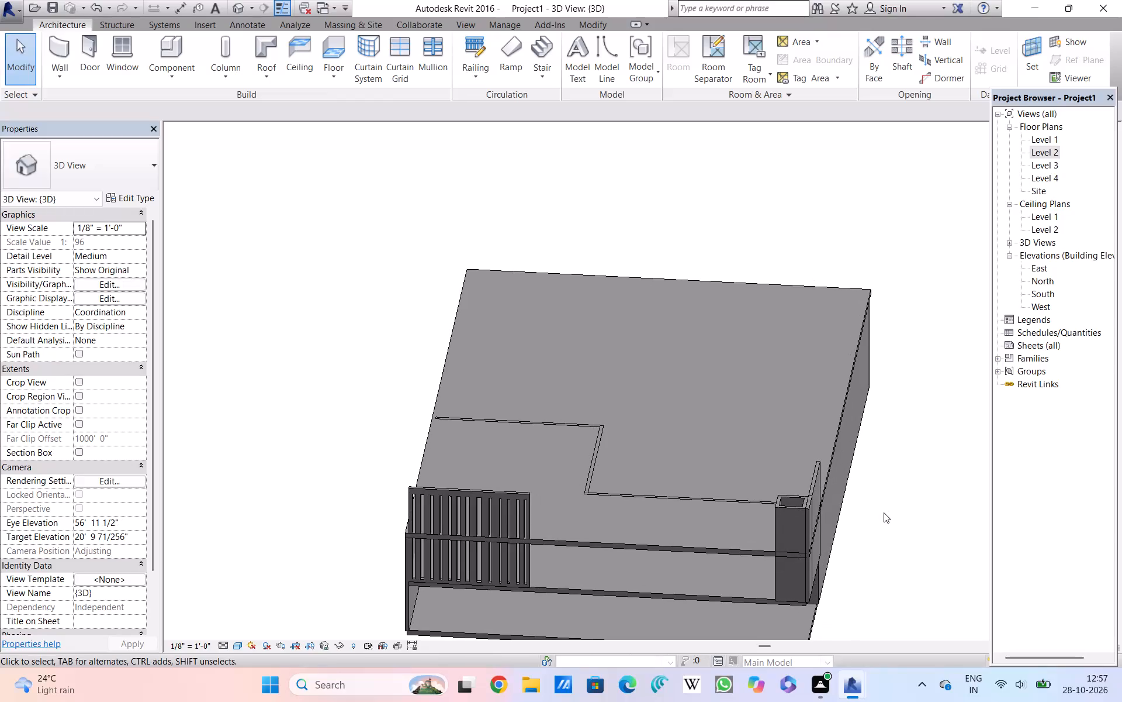
Delete the short Generic - 8" wall on the north side of the small shaft enclosure at the south-east corner.
{"action": "scroll", "coordinate": [884, 512], "scroll_direction": "up", "scroll_amount": 2}
{"action": "scroll", "coordinate": [884, 510], "scroll_direction": "down", "scroll_amount": 2}
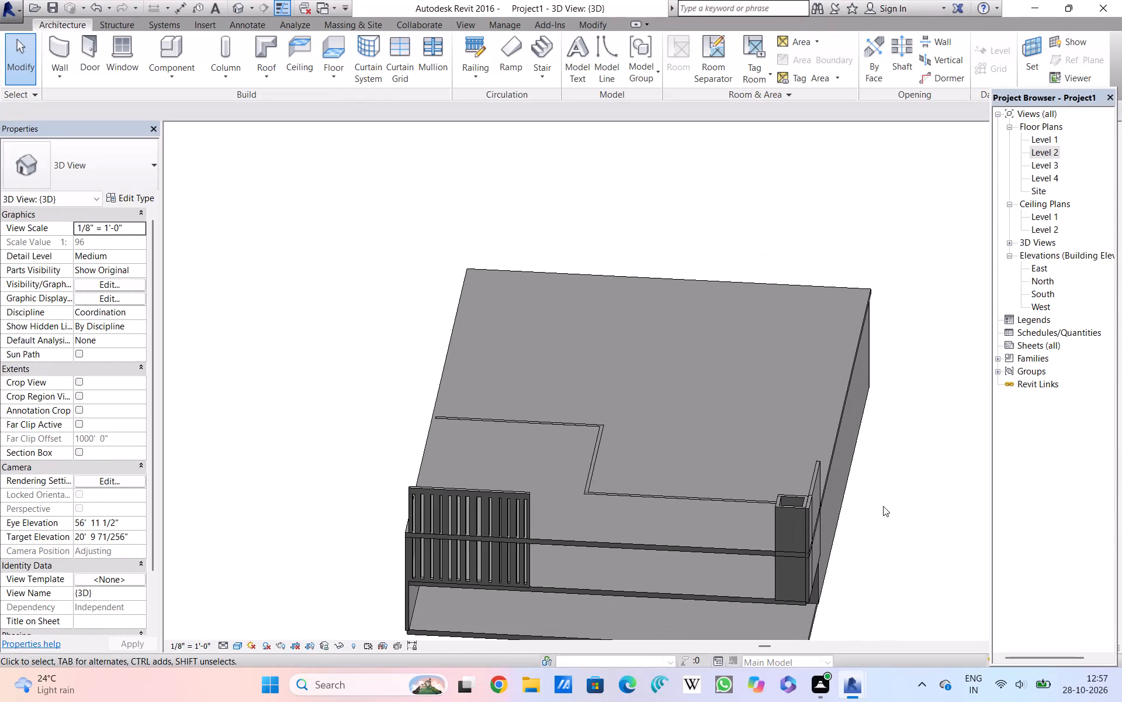
{"action": "scroll", "coordinate": [883, 506], "scroll_direction": "down", "scroll_amount": 1}
{"action": "middle_click_drag", "start_coordinate": [867, 543], "coordinate": [879, 512]}
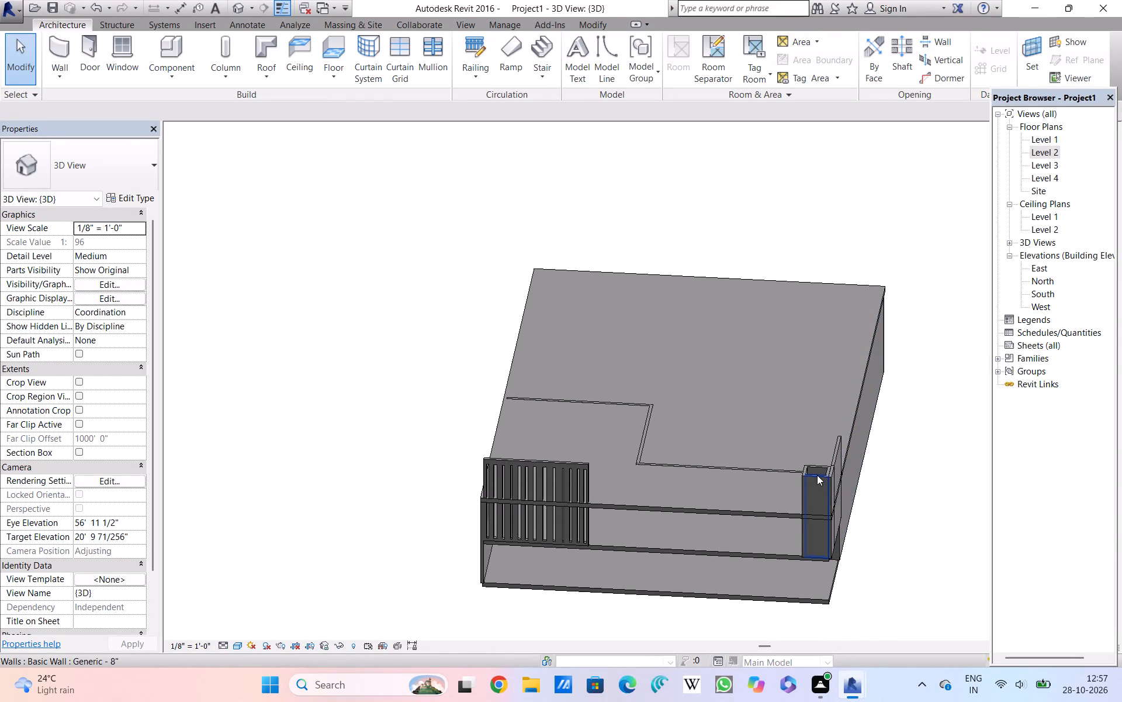
{"action": "left_click", "coordinate": [815, 470]}
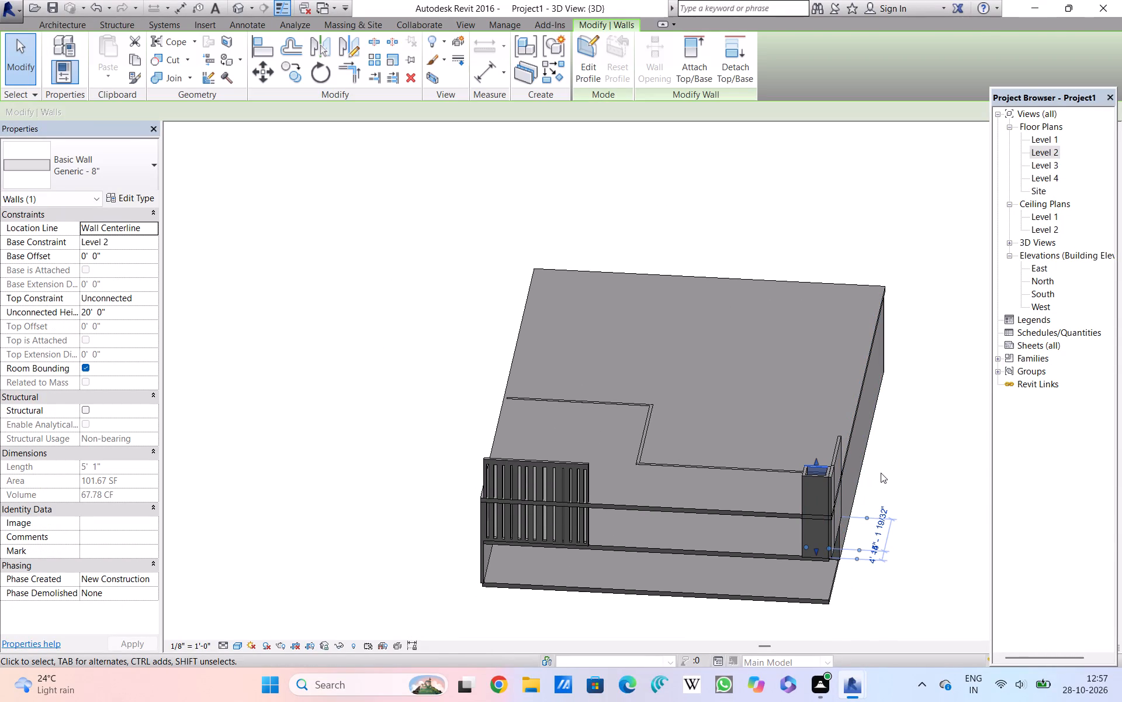
{"action": "key", "text": "Delete"}
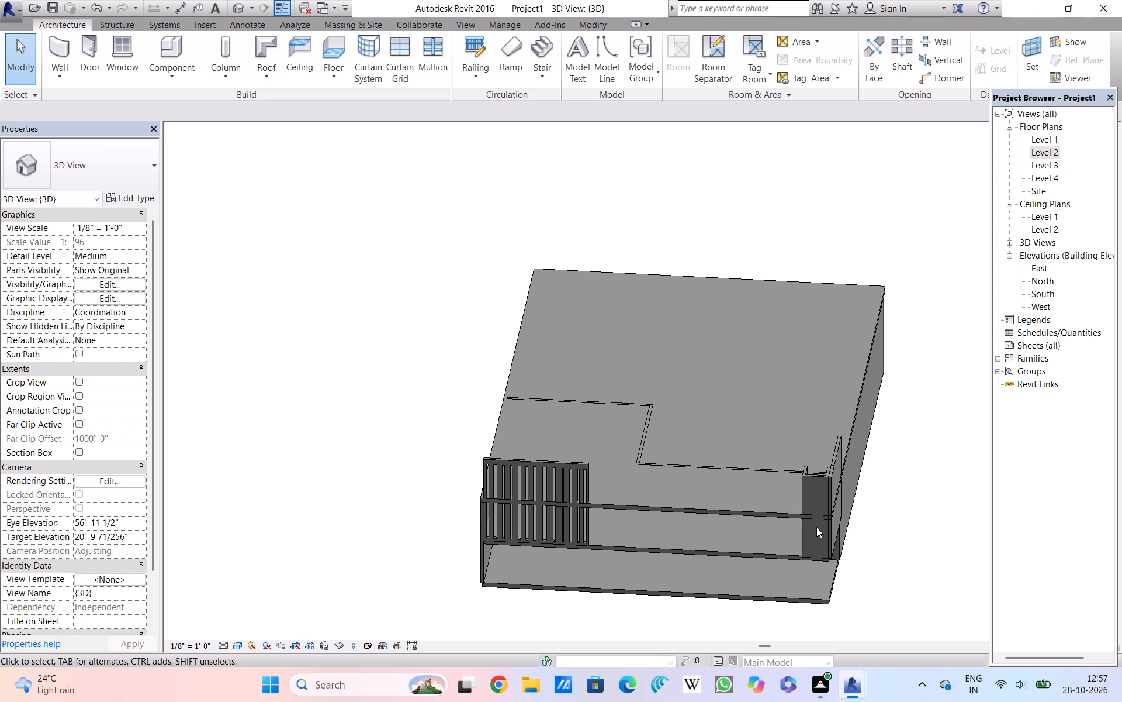
Open the Level 2 floor plan at the U-shaped shaft walls in the south-east corner.
{"action": "scroll", "coordinate": [816, 526], "scroll_direction": "up", "scroll_amount": 5}
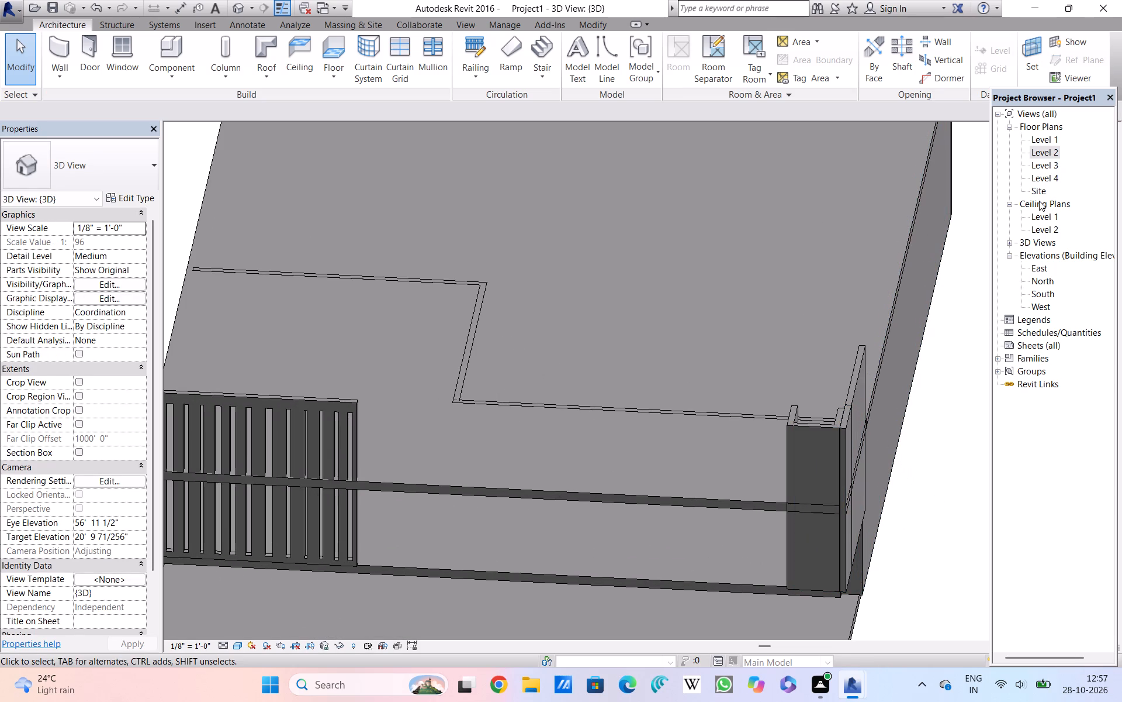
{"action": "triple_click", "coordinate": [1051, 152]}
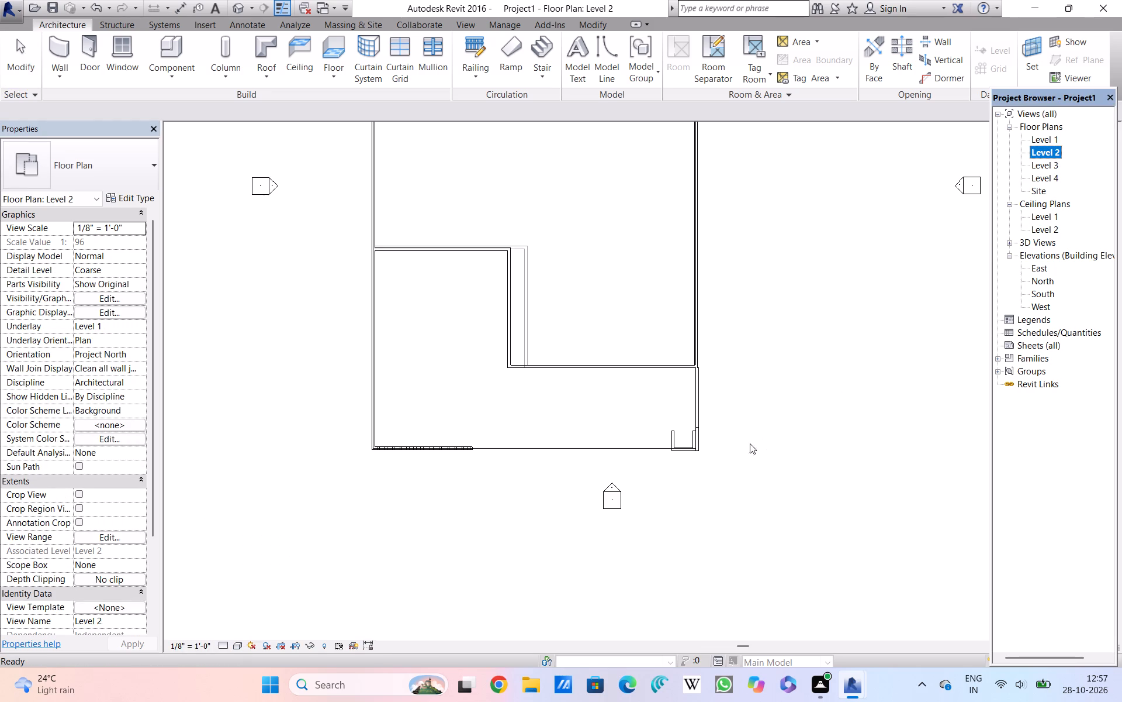
{"action": "scroll", "coordinate": [695, 462], "scroll_direction": "up", "scroll_amount": 14}
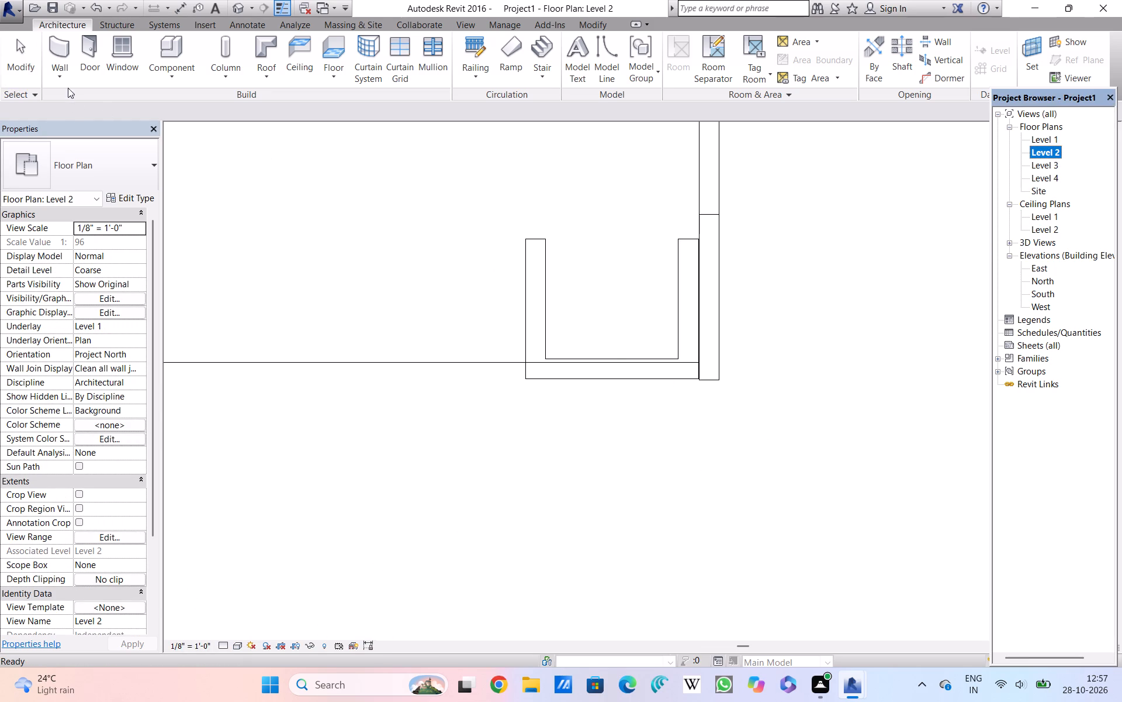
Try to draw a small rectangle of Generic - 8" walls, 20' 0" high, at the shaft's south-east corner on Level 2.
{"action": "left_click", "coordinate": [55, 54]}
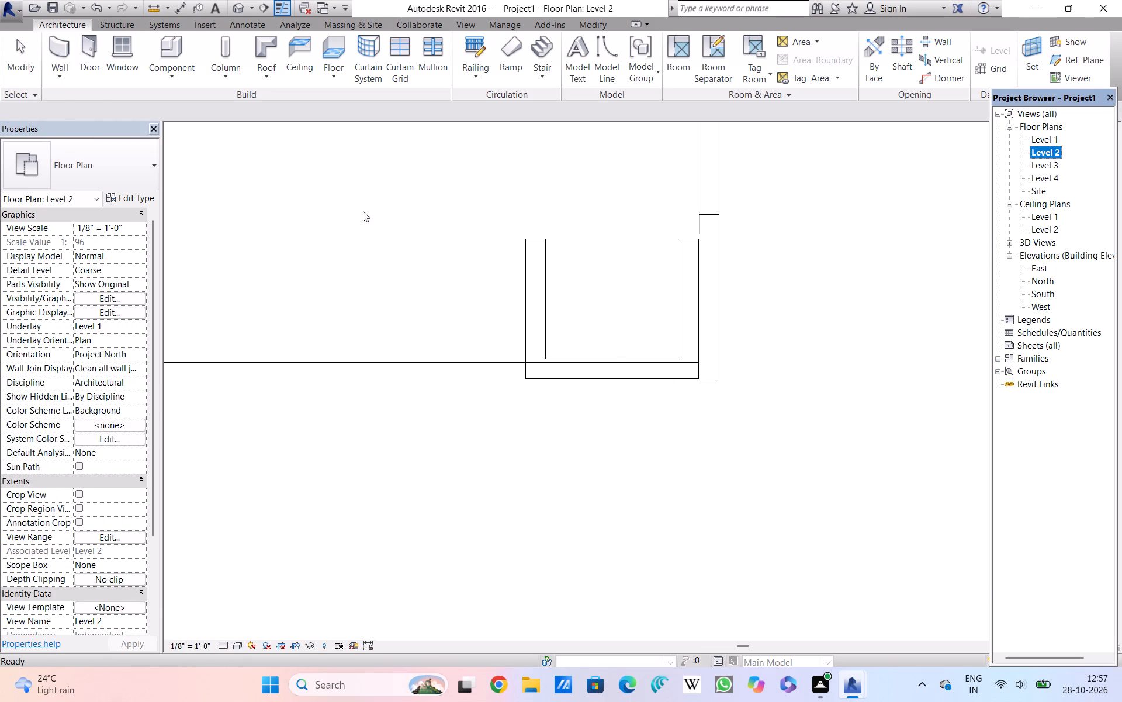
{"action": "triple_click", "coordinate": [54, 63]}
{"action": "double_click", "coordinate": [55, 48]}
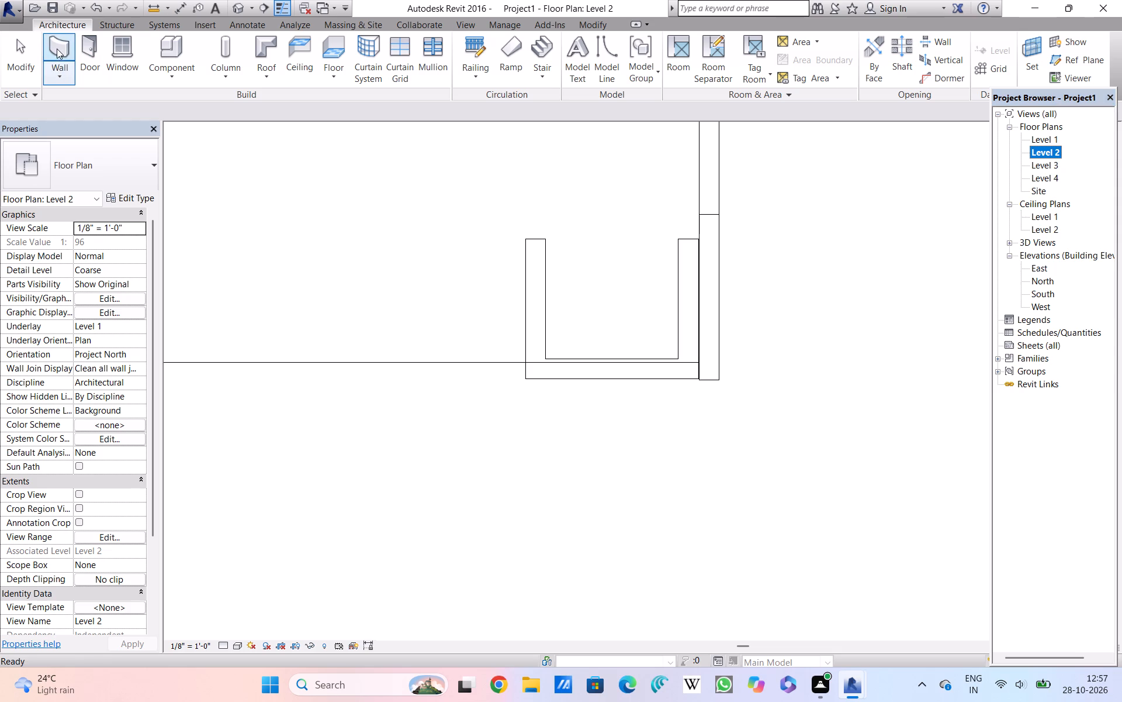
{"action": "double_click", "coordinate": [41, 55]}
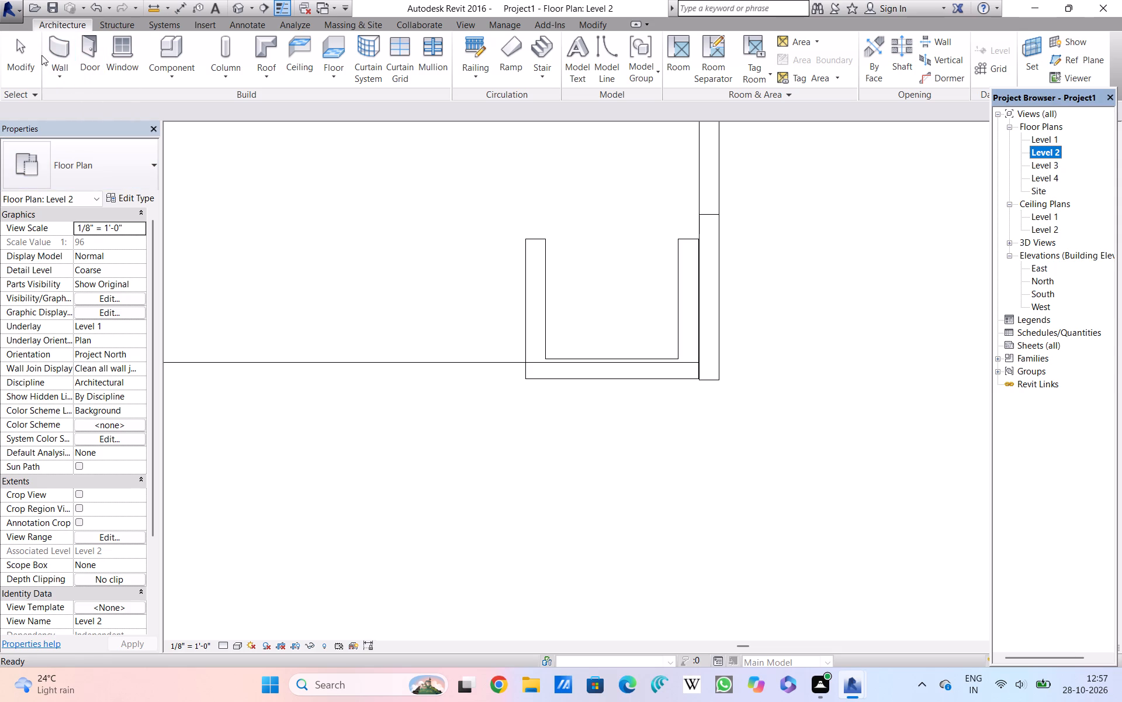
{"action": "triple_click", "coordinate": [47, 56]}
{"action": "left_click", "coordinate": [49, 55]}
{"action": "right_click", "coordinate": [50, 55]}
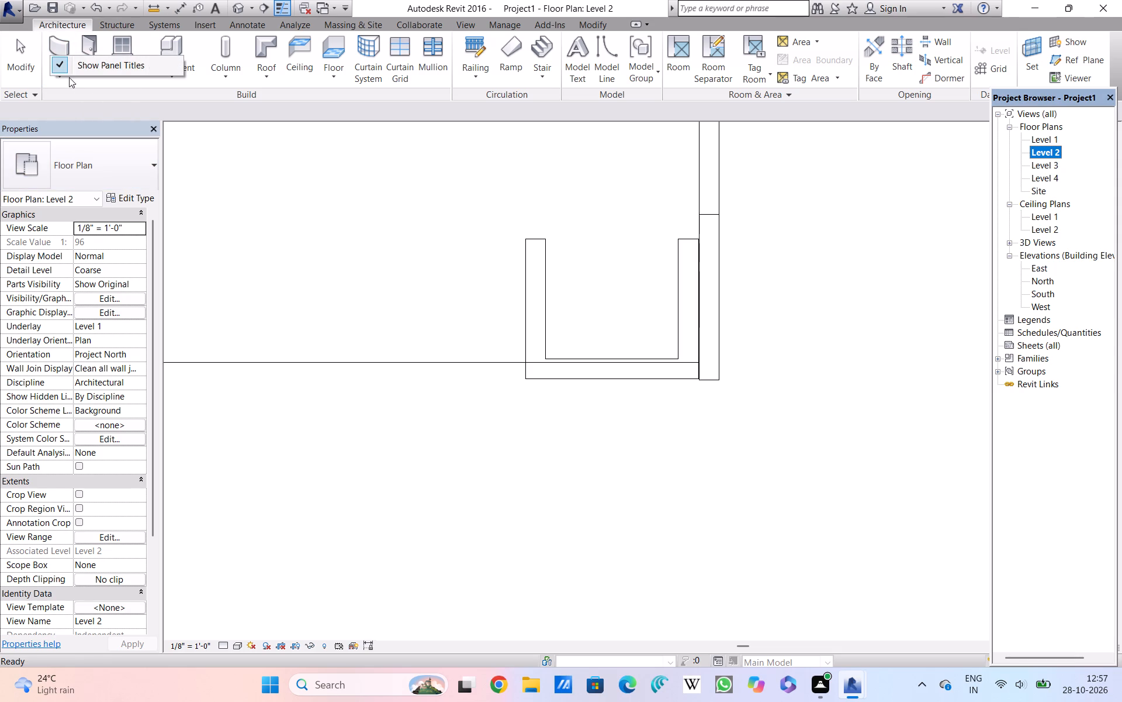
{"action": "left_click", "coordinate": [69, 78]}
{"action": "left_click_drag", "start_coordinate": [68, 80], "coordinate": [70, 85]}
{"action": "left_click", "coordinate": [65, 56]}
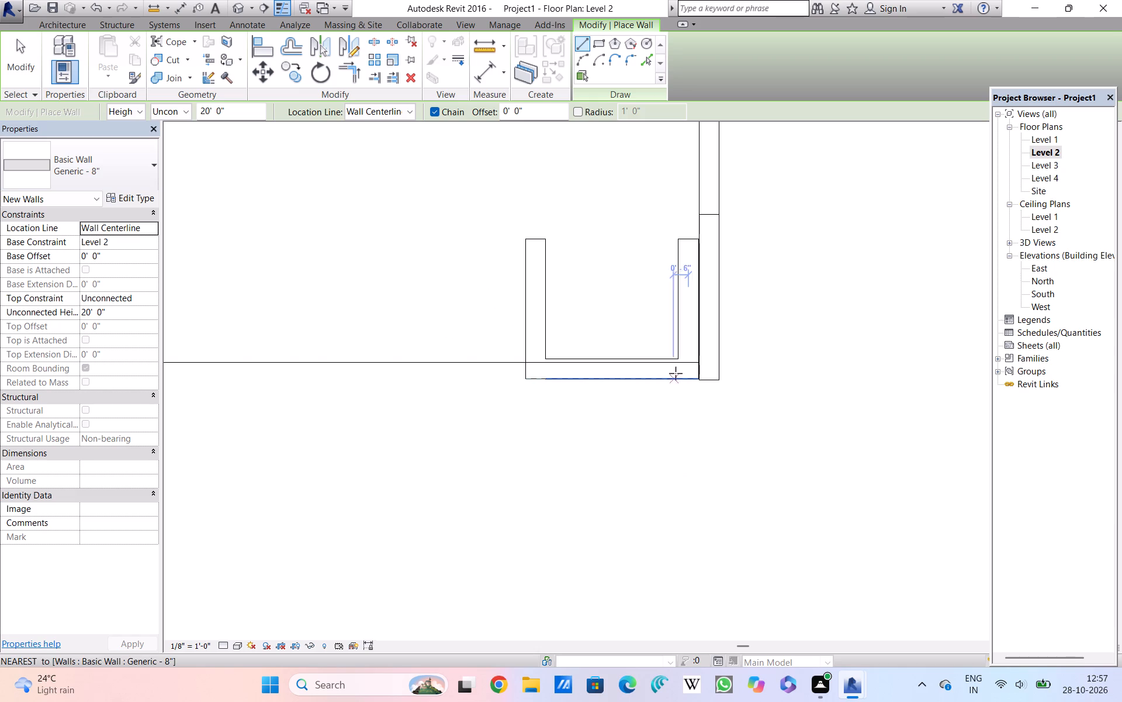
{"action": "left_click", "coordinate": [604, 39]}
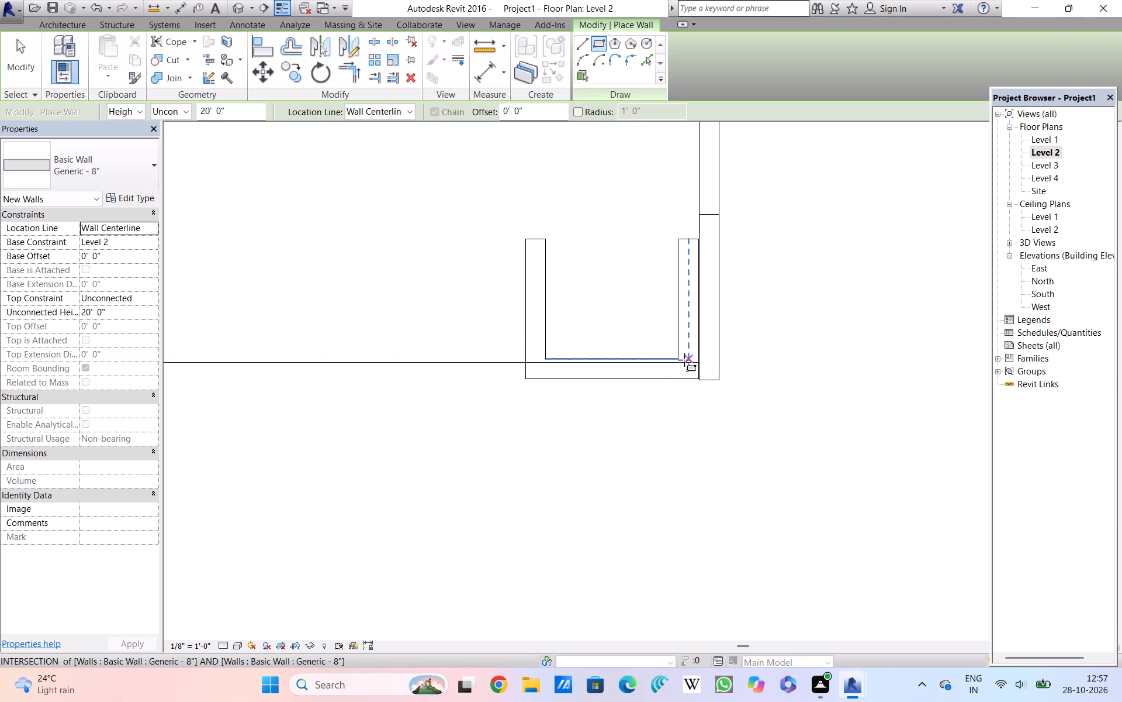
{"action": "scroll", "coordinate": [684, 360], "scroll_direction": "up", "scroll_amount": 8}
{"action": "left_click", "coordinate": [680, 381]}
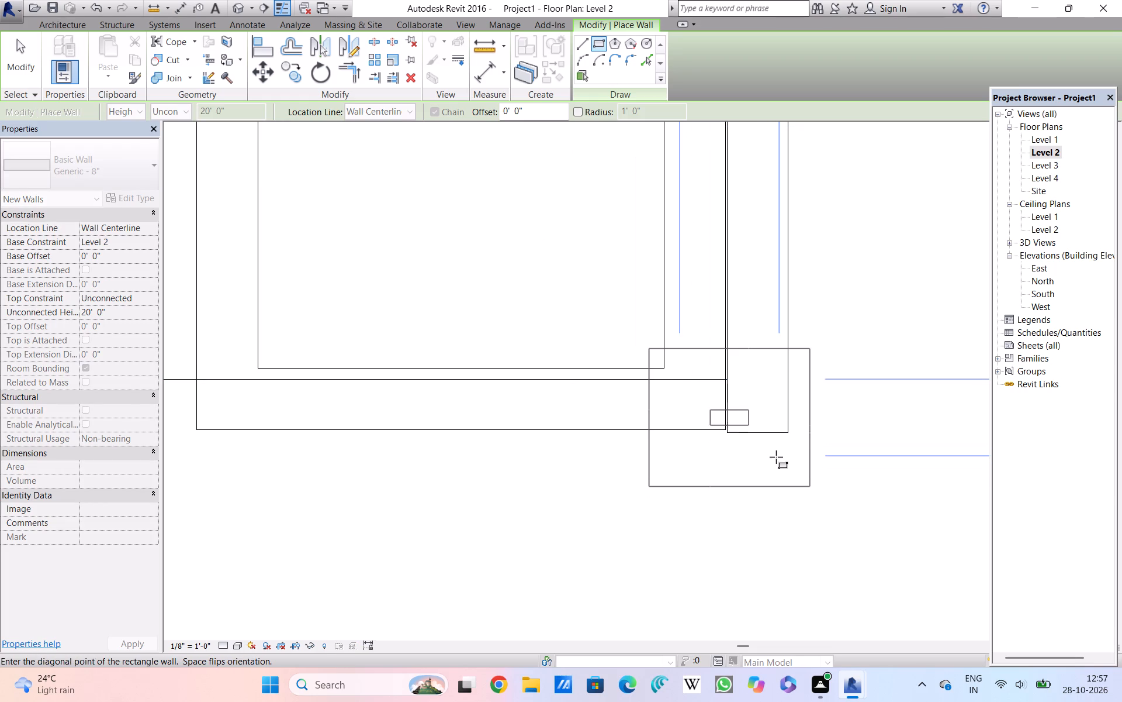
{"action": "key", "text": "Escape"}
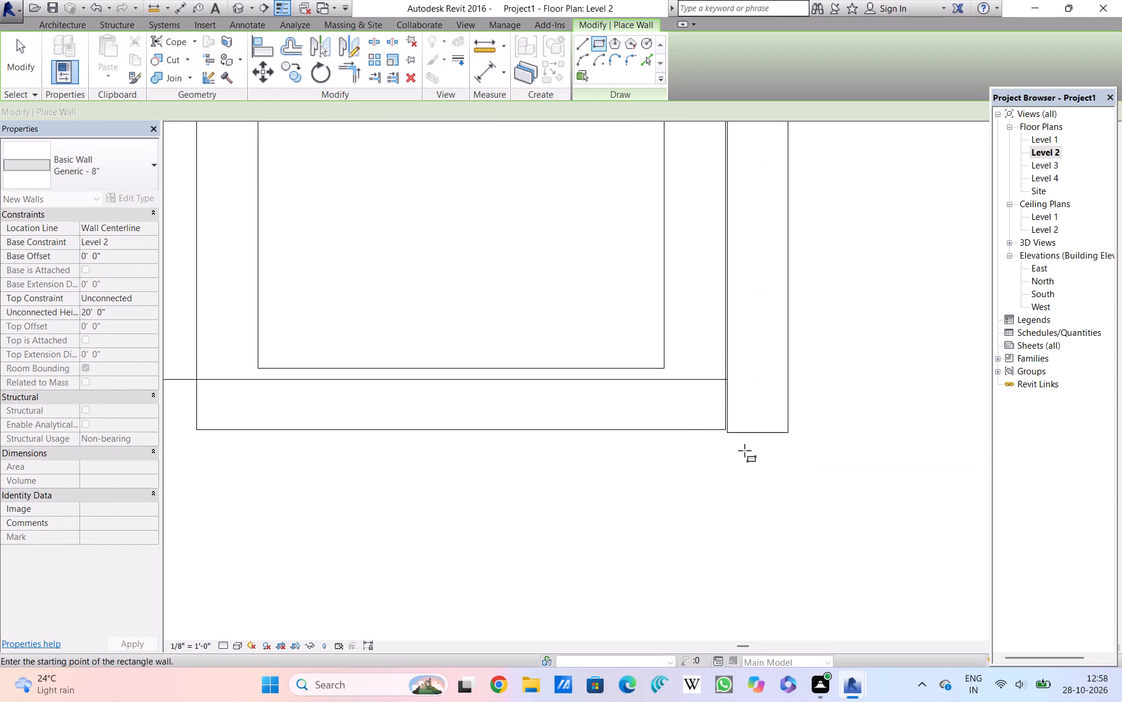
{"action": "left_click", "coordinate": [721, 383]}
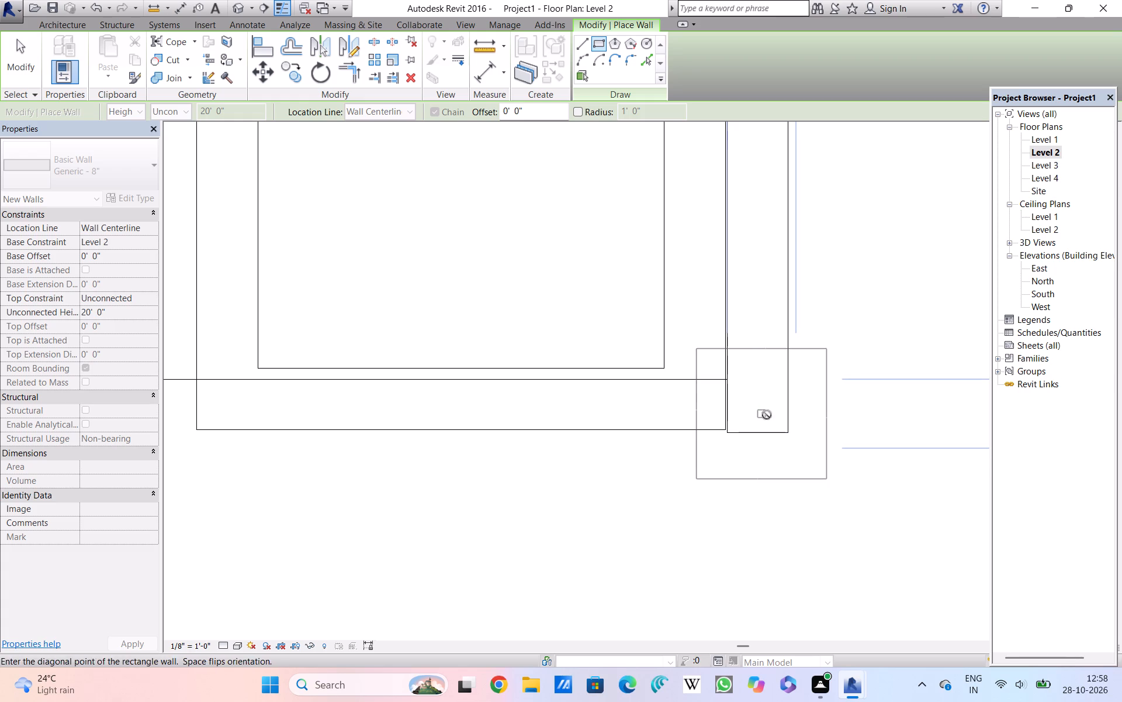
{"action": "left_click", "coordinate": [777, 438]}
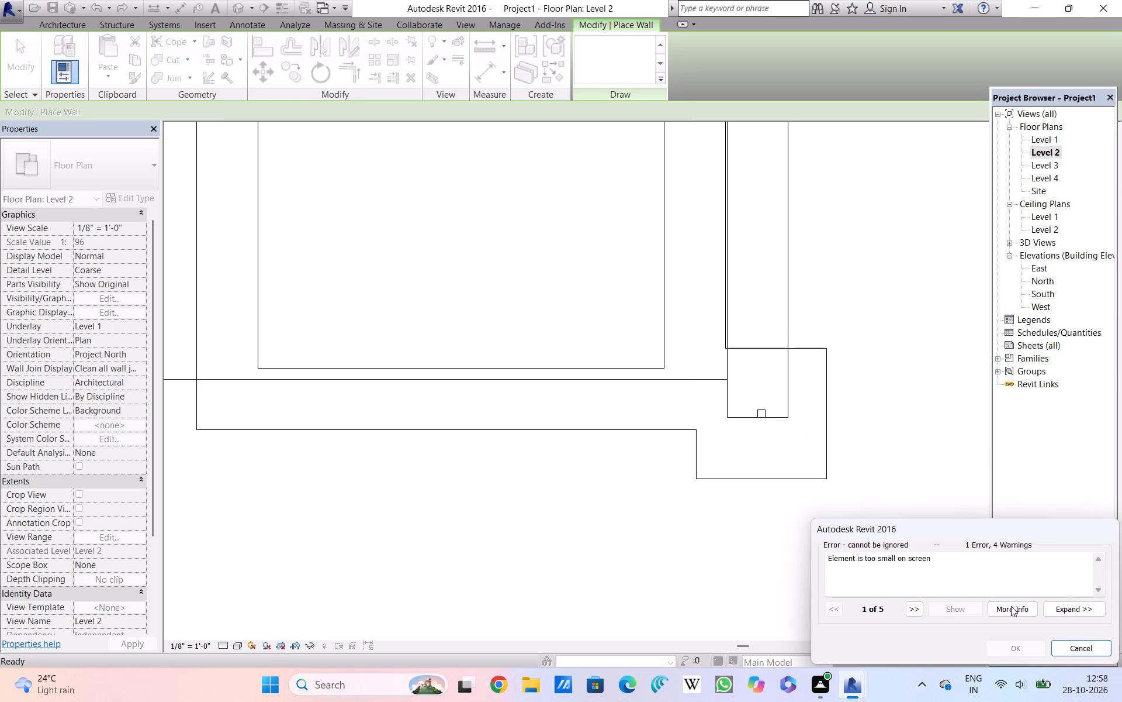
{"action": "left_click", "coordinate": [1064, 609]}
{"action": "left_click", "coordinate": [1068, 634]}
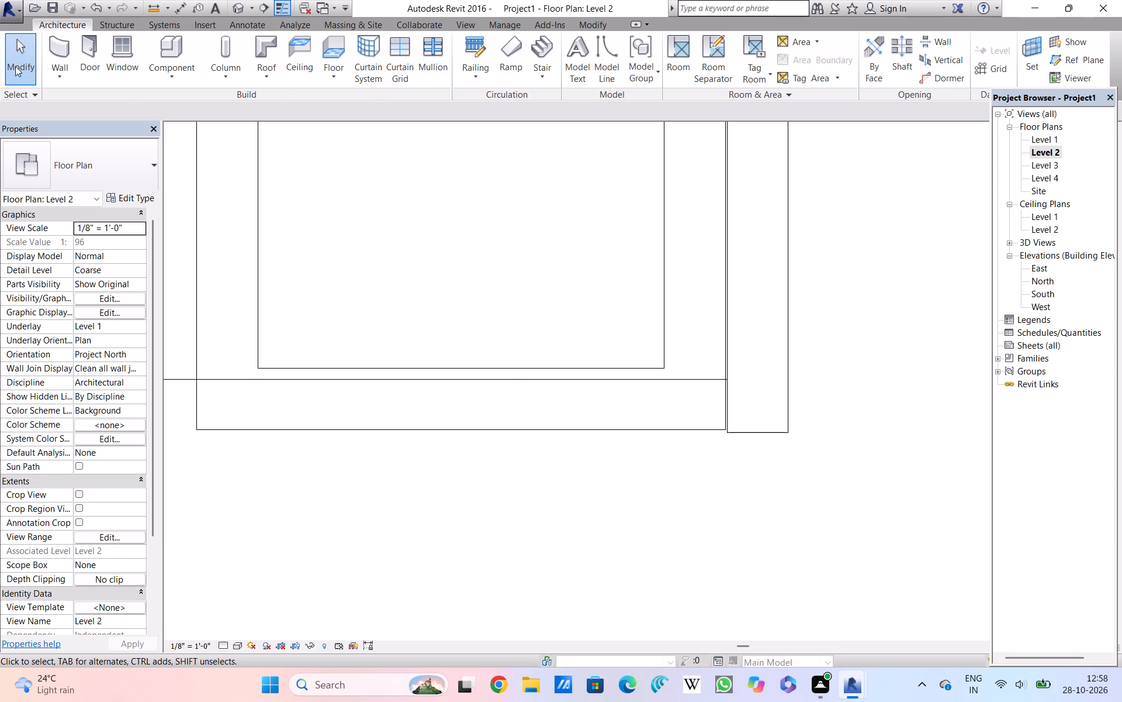
Draw a small rectangle of Generic - 8" walls, 20' 0" high, over the shaft's south-east corner on Level 2.
{"action": "left_click", "coordinate": [53, 57]}
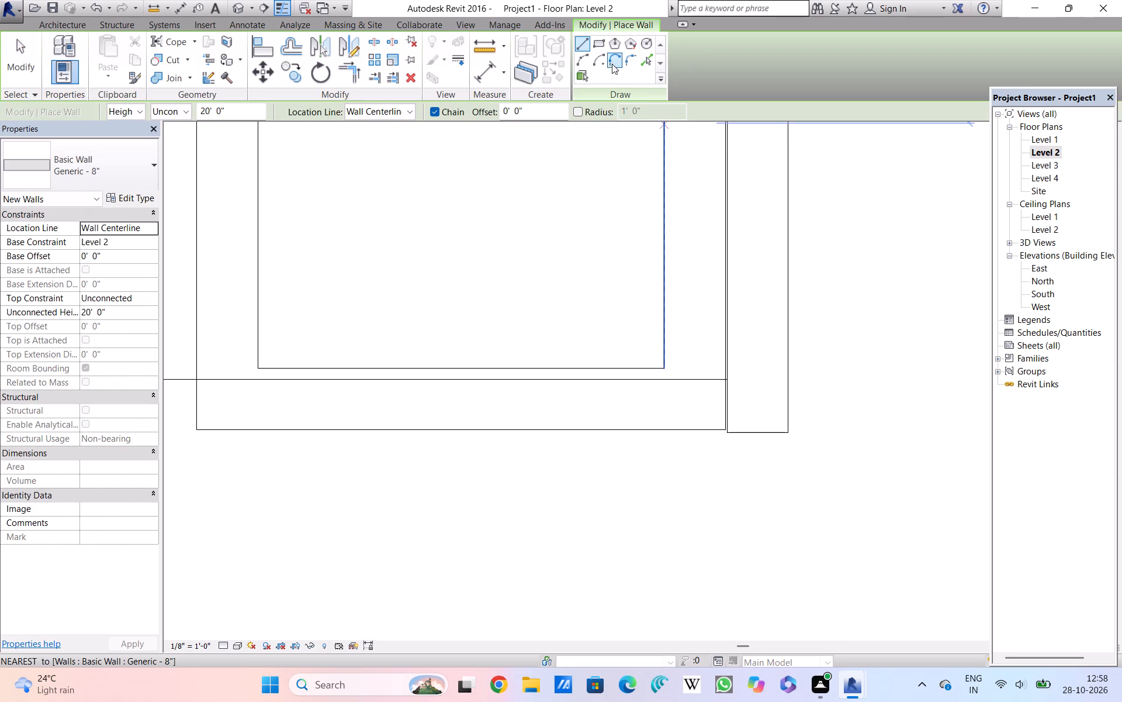
{"action": "left_click", "coordinate": [601, 45]}
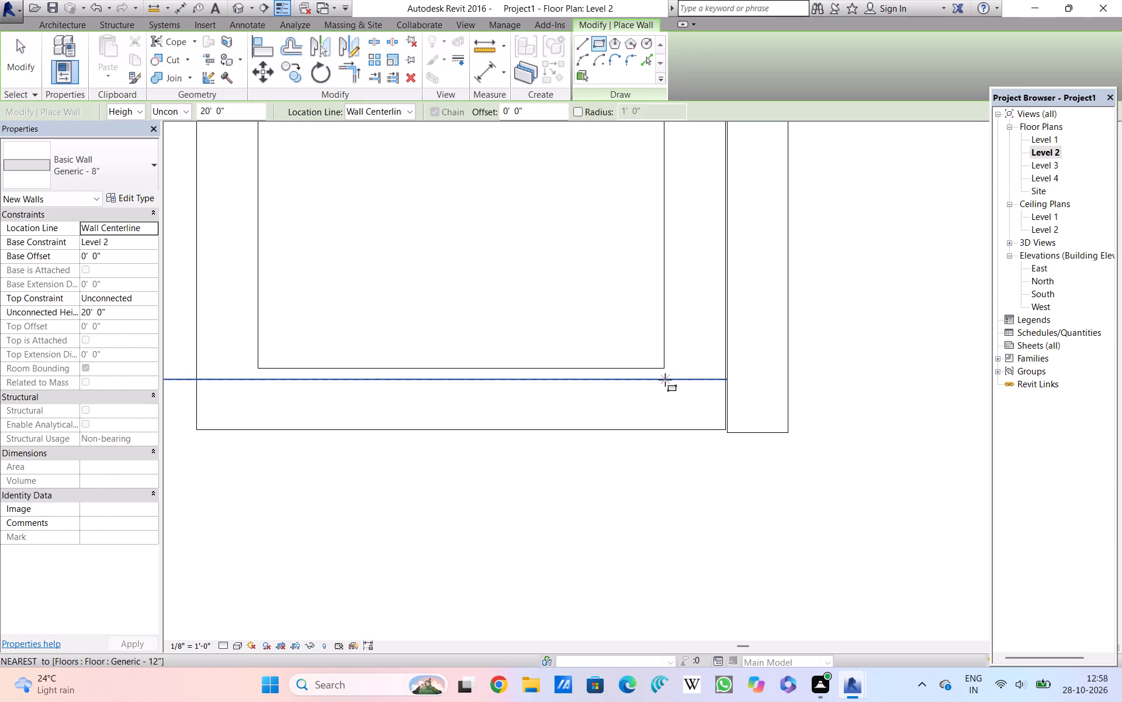
{"action": "left_click", "coordinate": [664, 378]}
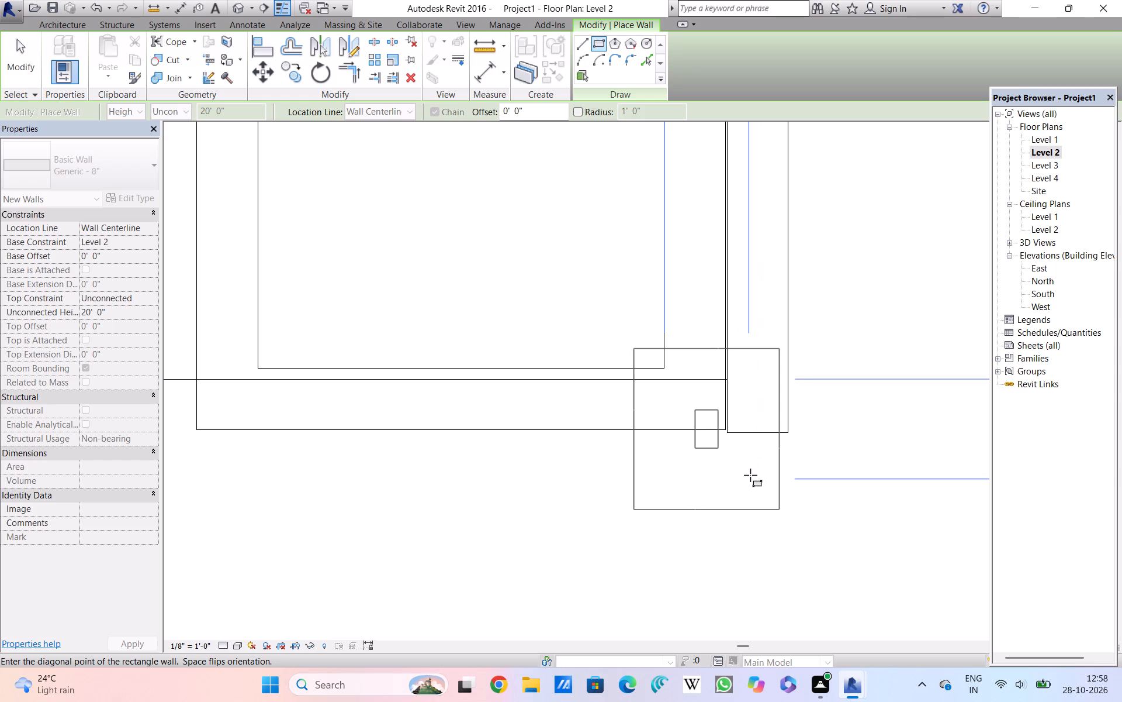
{"action": "left_click", "coordinate": [753, 475]}
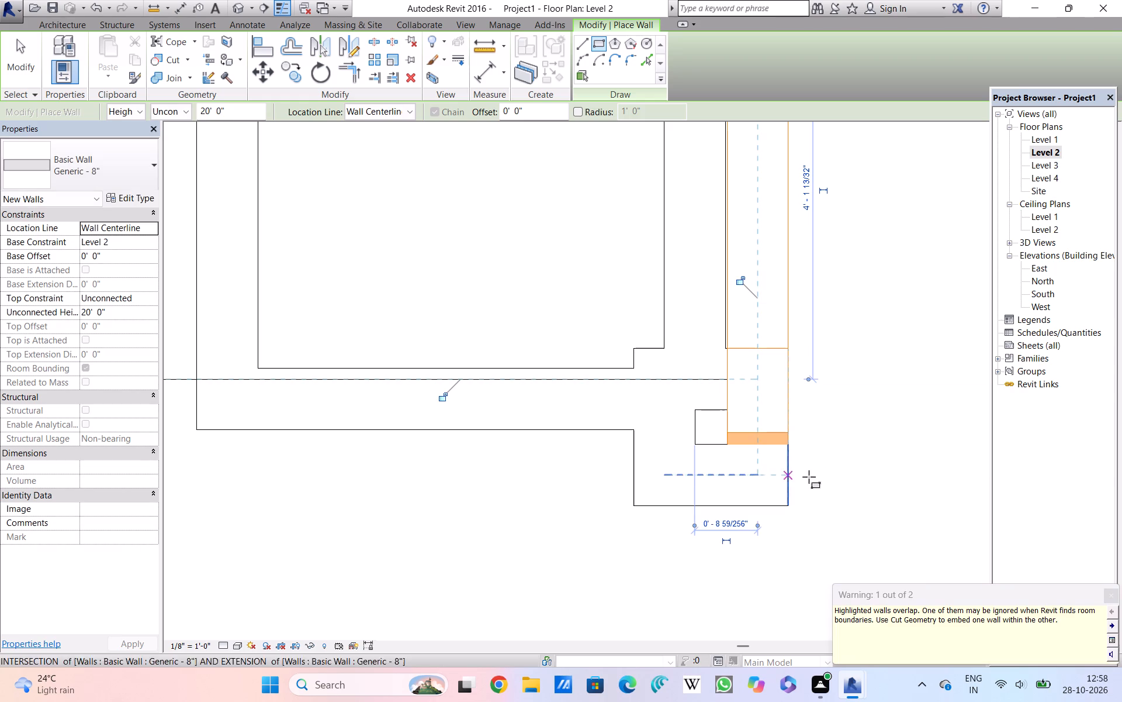
{"action": "left_click", "coordinate": [847, 486]}
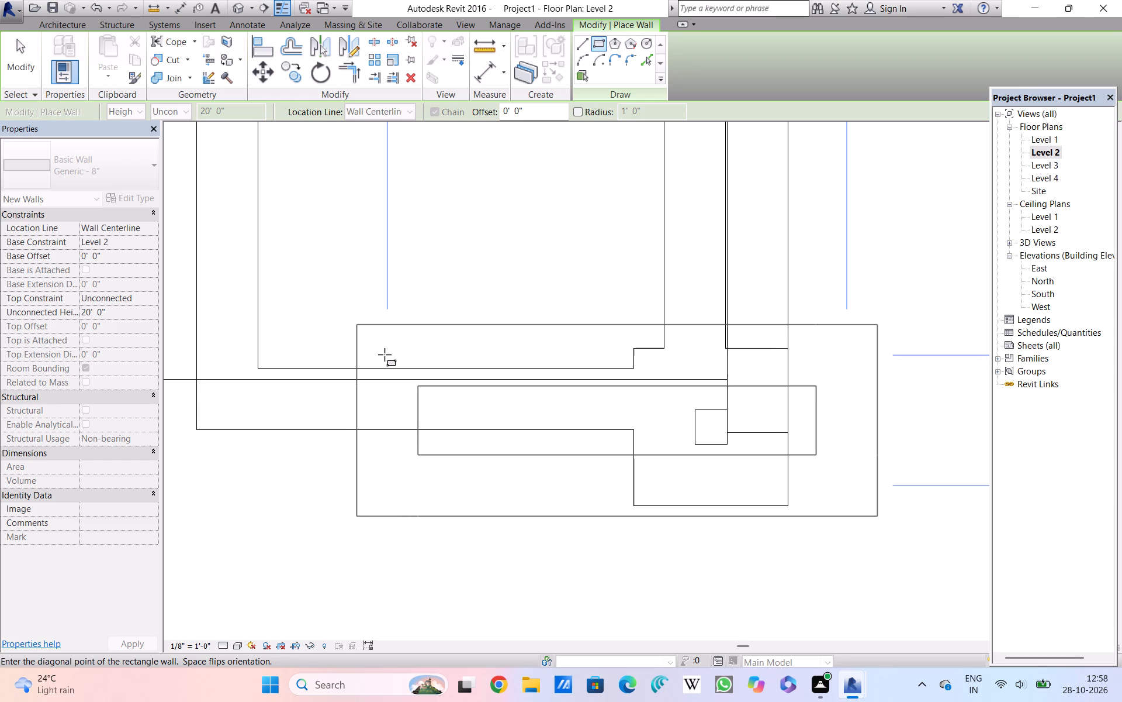
{"action": "key", "text": "Escape"}
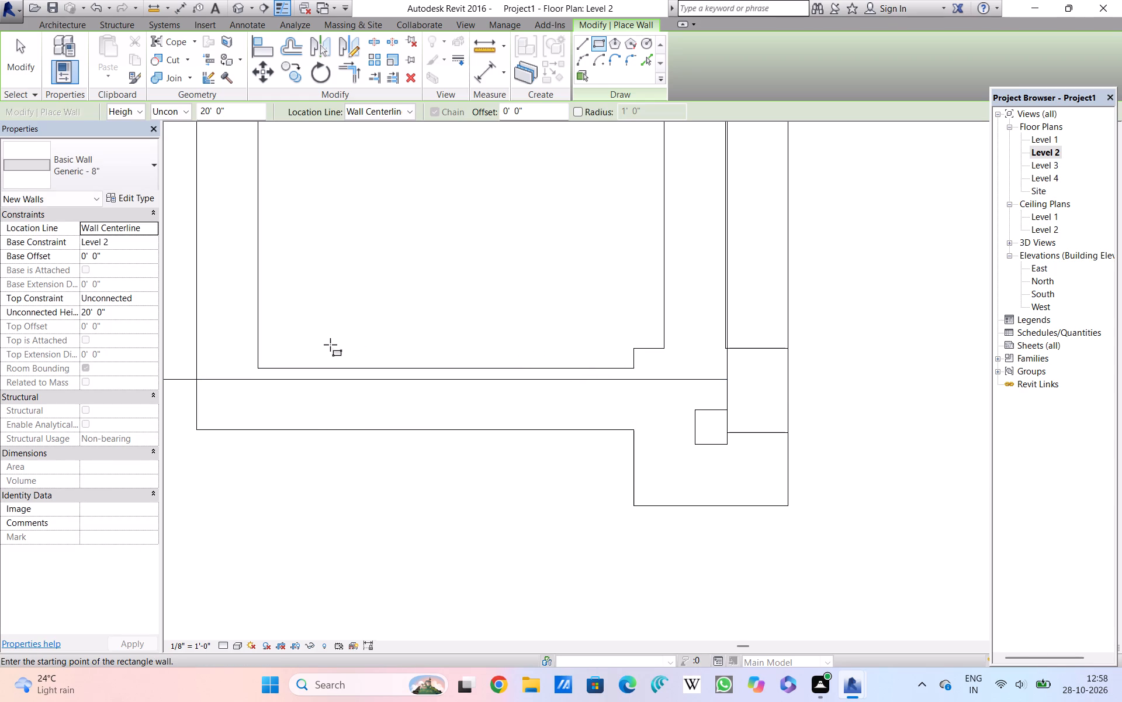
Draw a second rectangle of Generic - 8" walls, about 1' 11" deep, over the shaft's south wall from its west side.
{"action": "scroll", "coordinate": [385, 346], "scroll_direction": "down", "scroll_amount": 2}
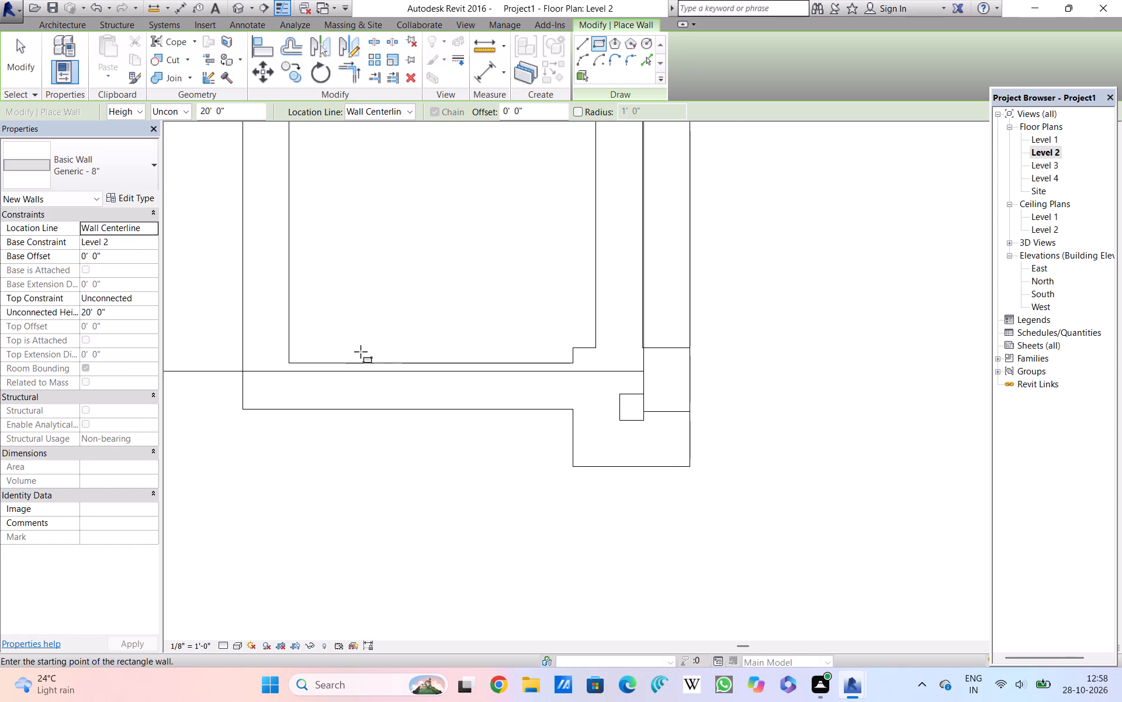
{"action": "left_click", "coordinate": [243, 339]}
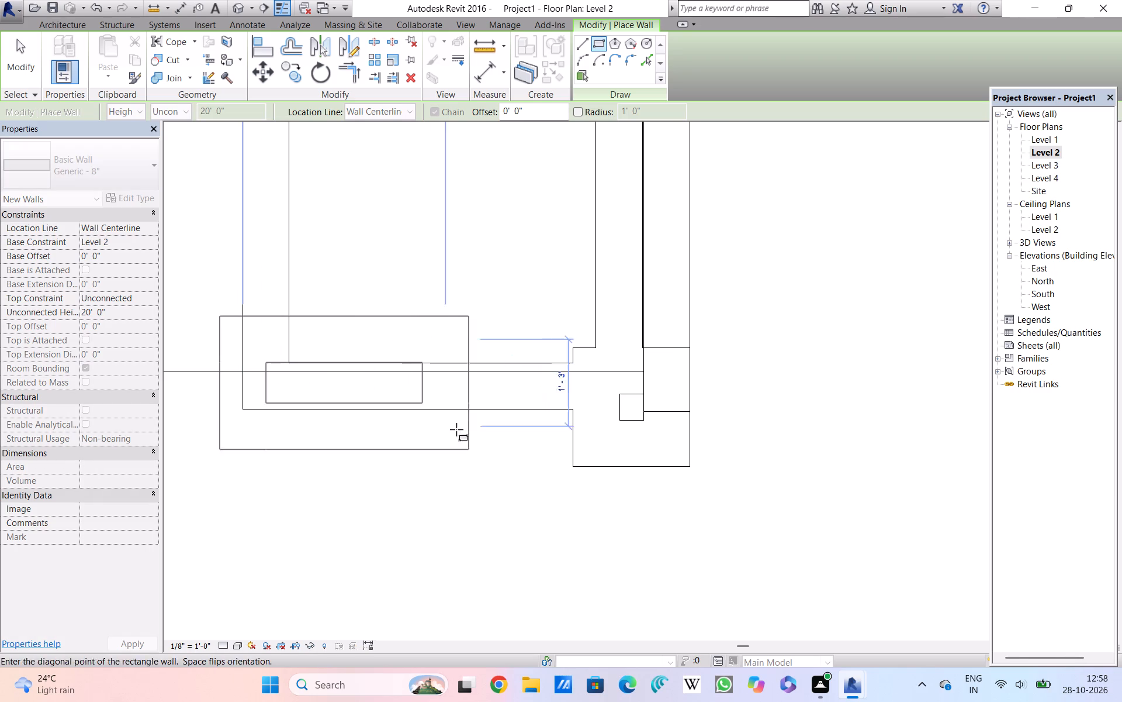
{"action": "left_click", "coordinate": [550, 470]}
{"action": "scroll", "coordinate": [538, 437], "scroll_direction": "down", "scroll_amount": 6}
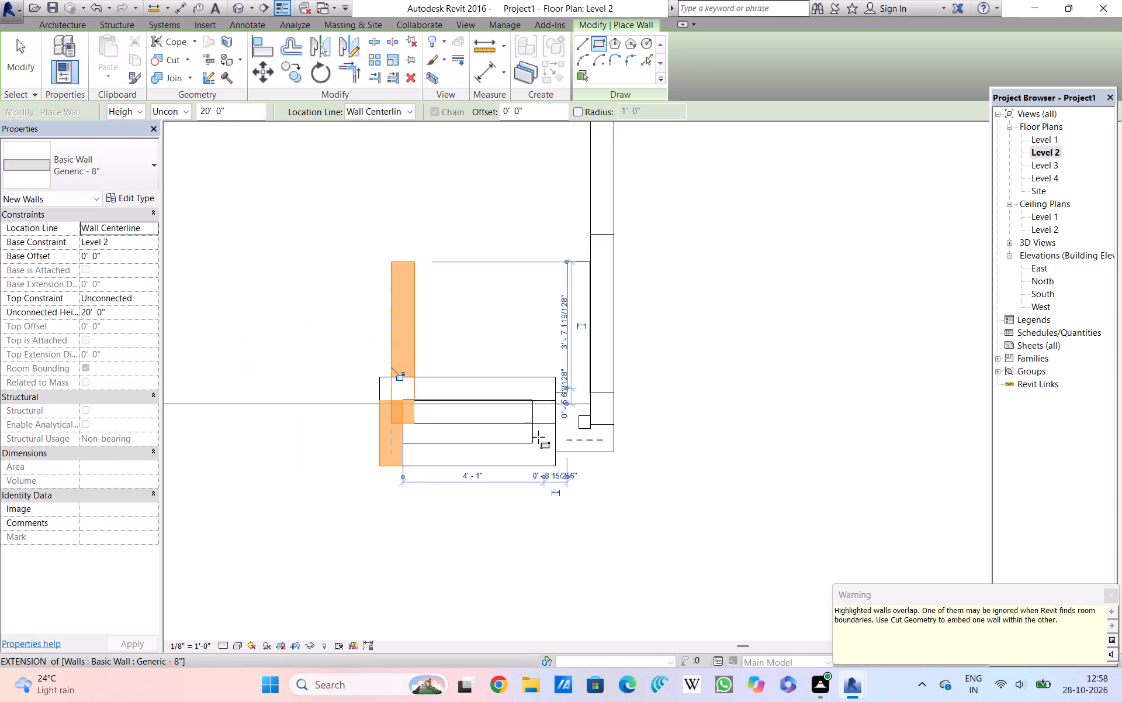
{"action": "left_click", "coordinate": [528, 342]}
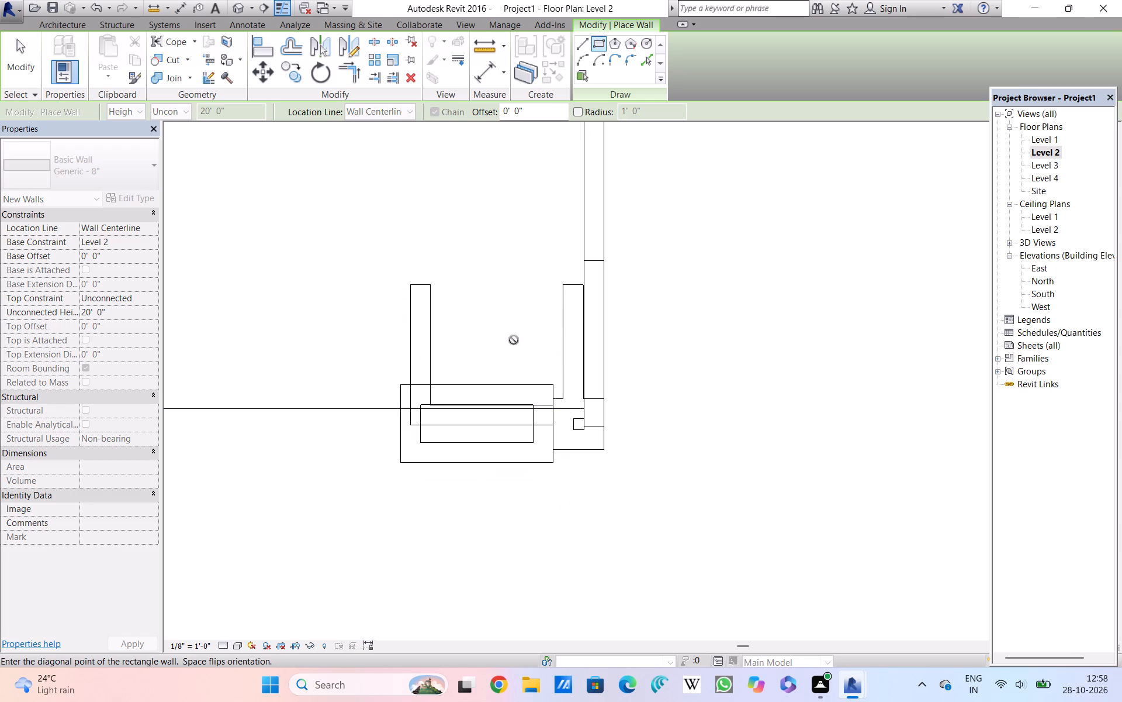
{"action": "key", "text": "Escape"}
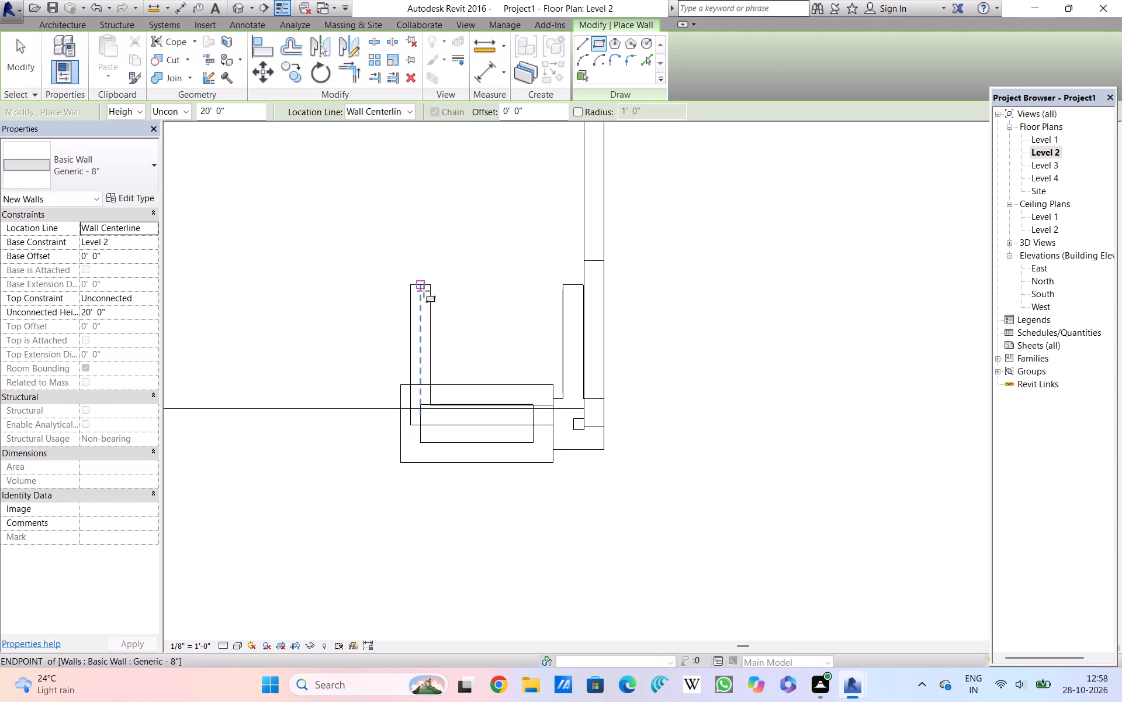
{"action": "key", "text": "Escape"}
Examine the new south-east corner walls and the slotted south wall in 3D from several angles.
{"action": "left_click", "coordinate": [235, 6]}
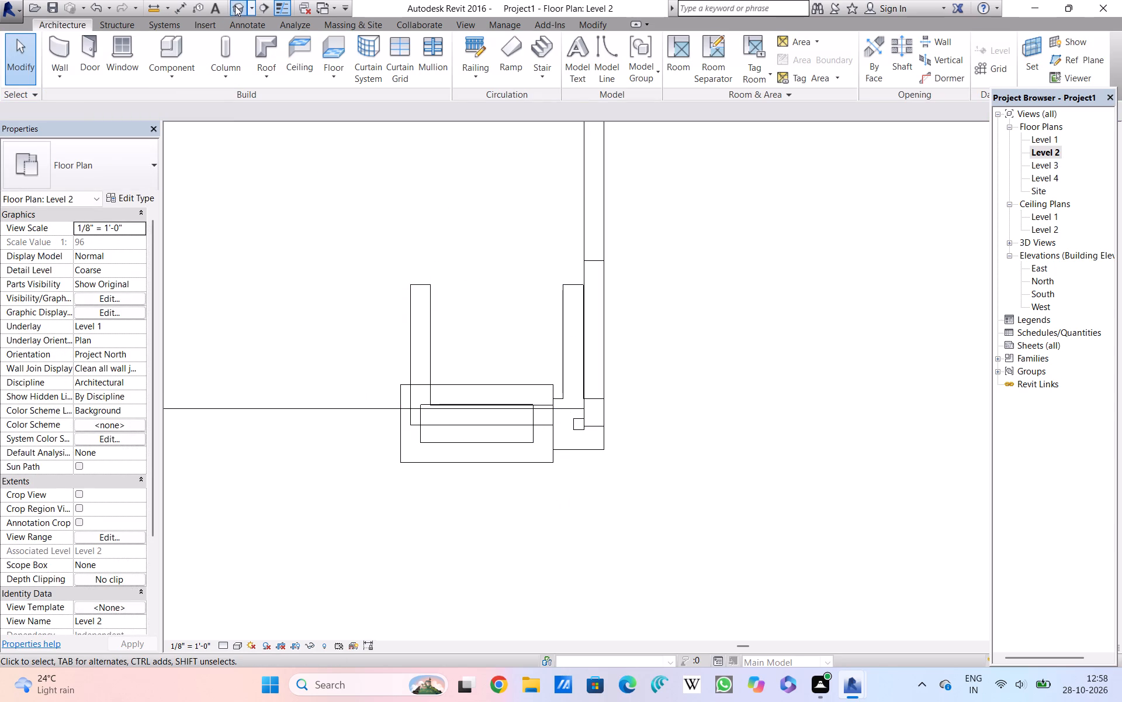
{"action": "middle_click_drag", "start_coordinate": [698, 498], "coordinate": [680, 525], "text": "shift"}
{"action": "scroll", "coordinate": [740, 573], "scroll_direction": "up", "scroll_amount": 2}
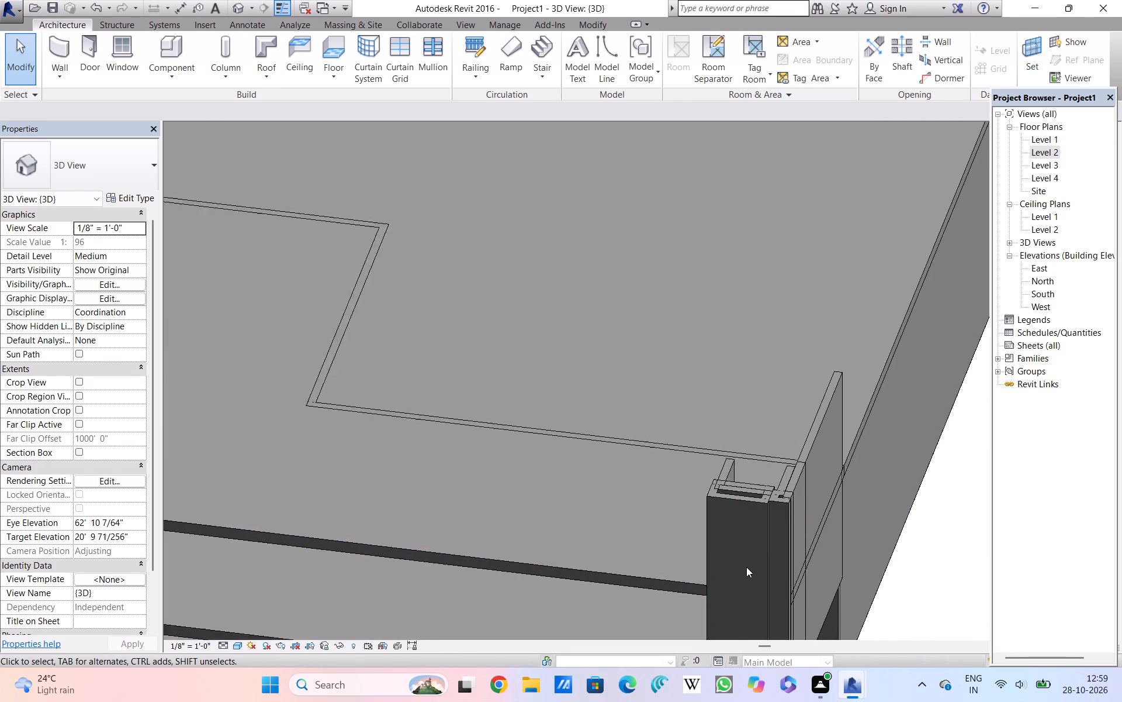
{"action": "scroll", "coordinate": [746, 567], "scroll_direction": "up", "scroll_amount": 1}
{"action": "middle_click_drag", "start_coordinate": [760, 559], "coordinate": [785, 517], "text": "shift"}
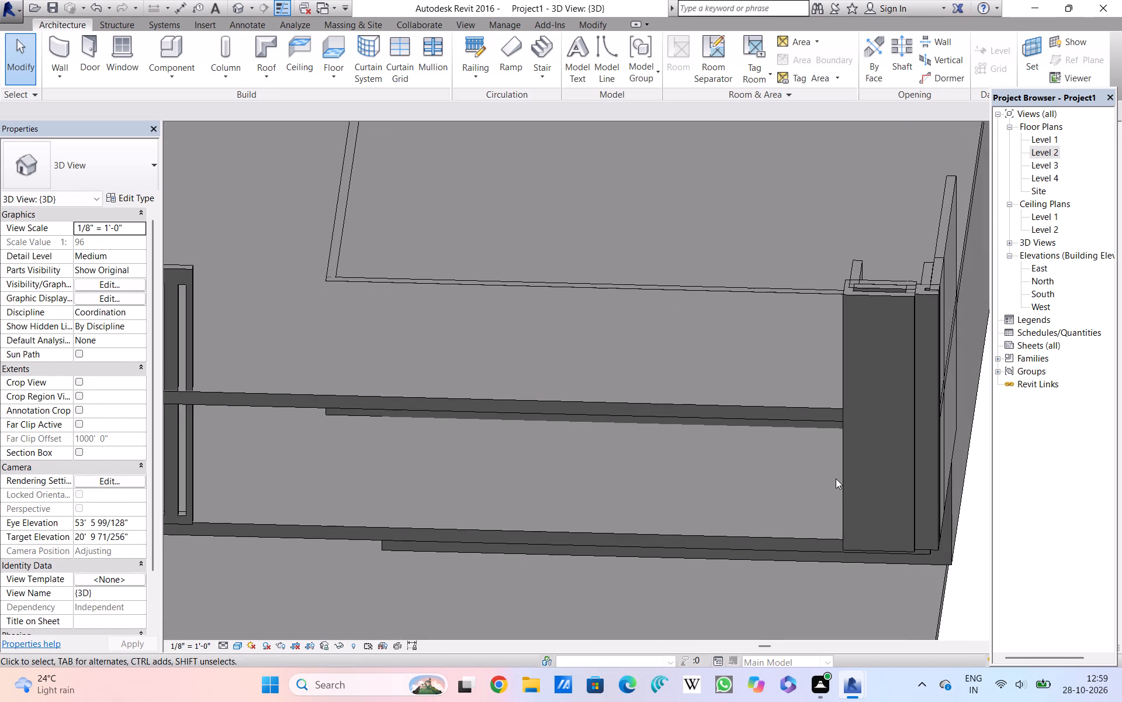
{"action": "middle_click_drag", "start_coordinate": [835, 479], "coordinate": [814, 494]}
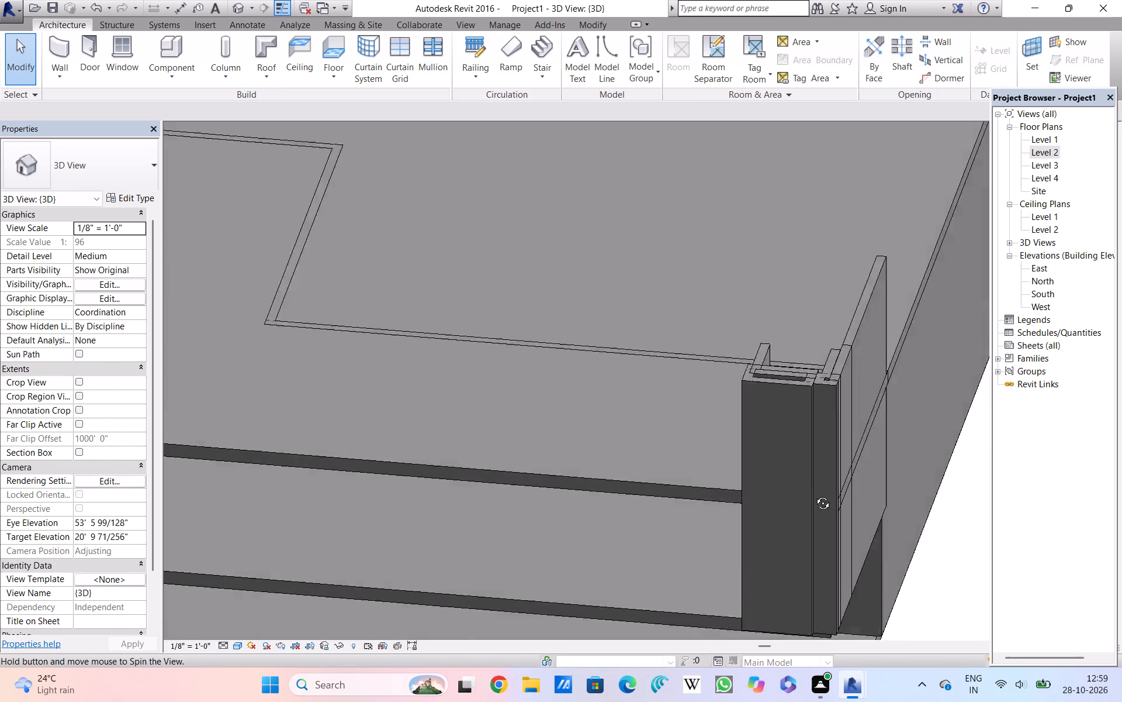
{"action": "middle_click_drag", "start_coordinate": [814, 494], "coordinate": [819, 507]}
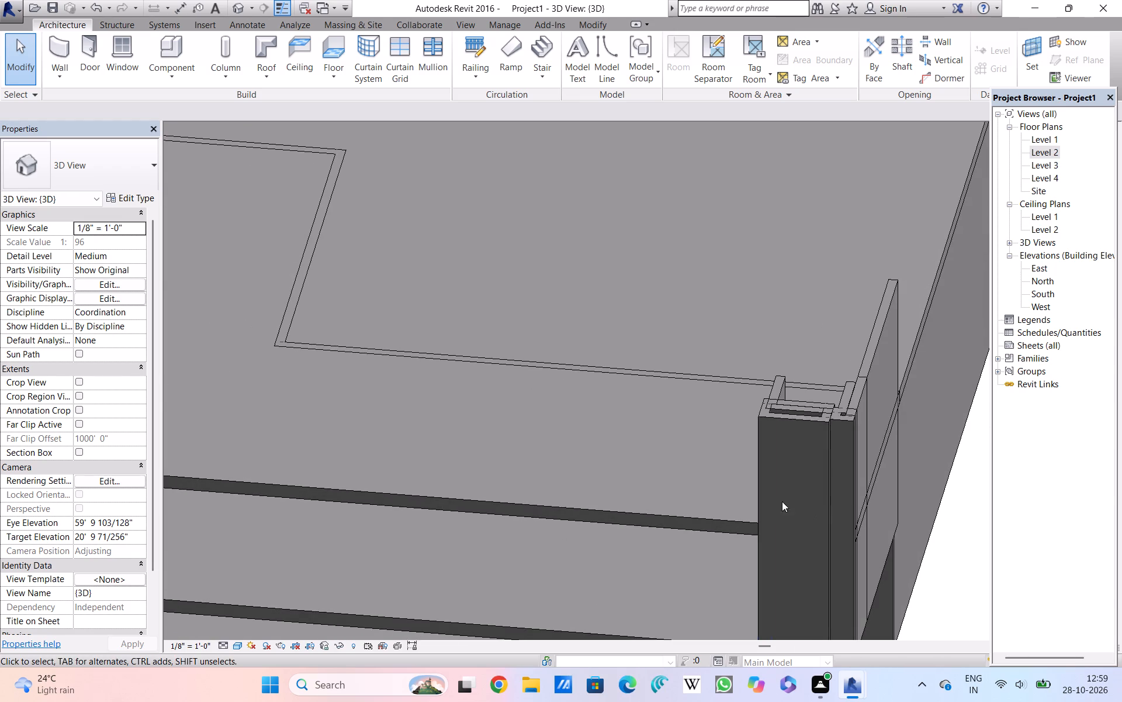
{"action": "scroll", "coordinate": [724, 501], "scroll_direction": "down", "scroll_amount": 1}
{"action": "middle_click_drag", "start_coordinate": [724, 501], "coordinate": [831, 528], "text": "shift"}
{"action": "scroll", "coordinate": [820, 390], "scroll_direction": "down", "scroll_amount": 3}
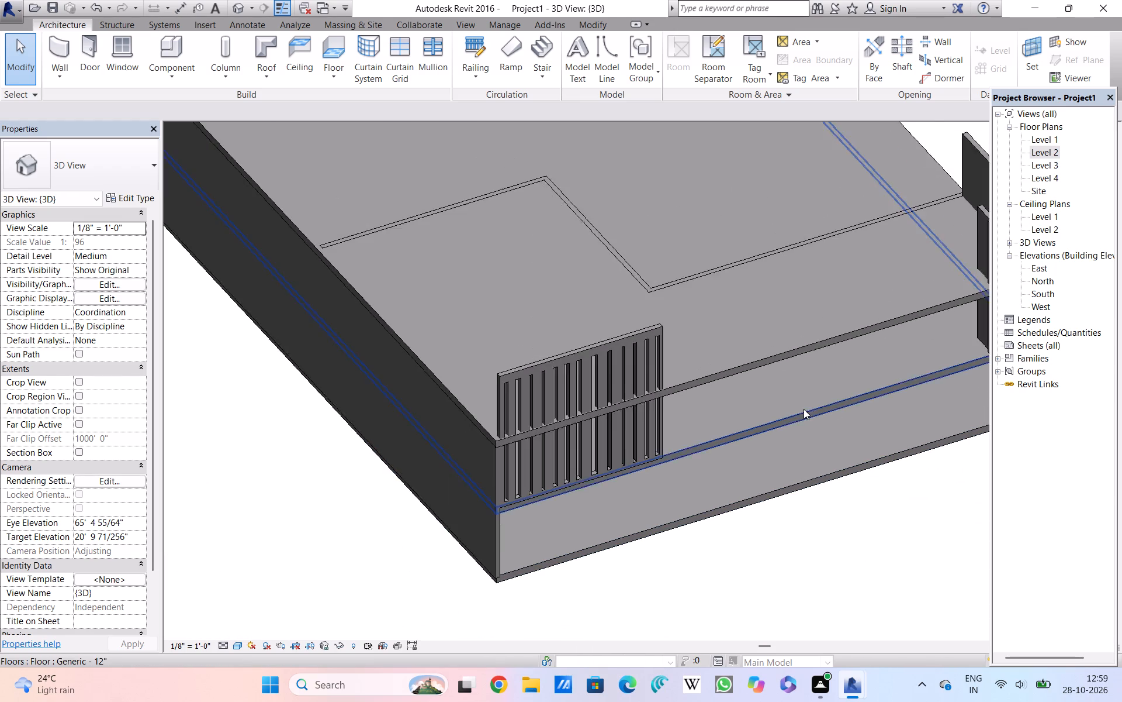
Examine the south-east corner walls, the slab edges and the slotted south wall in 3D from several sides.
{"action": "scroll", "coordinate": [805, 407], "scroll_direction": "down", "scroll_amount": 3}
{"action": "middle_click_drag", "start_coordinate": [890, 374], "coordinate": [879, 432], "text": "shift"}
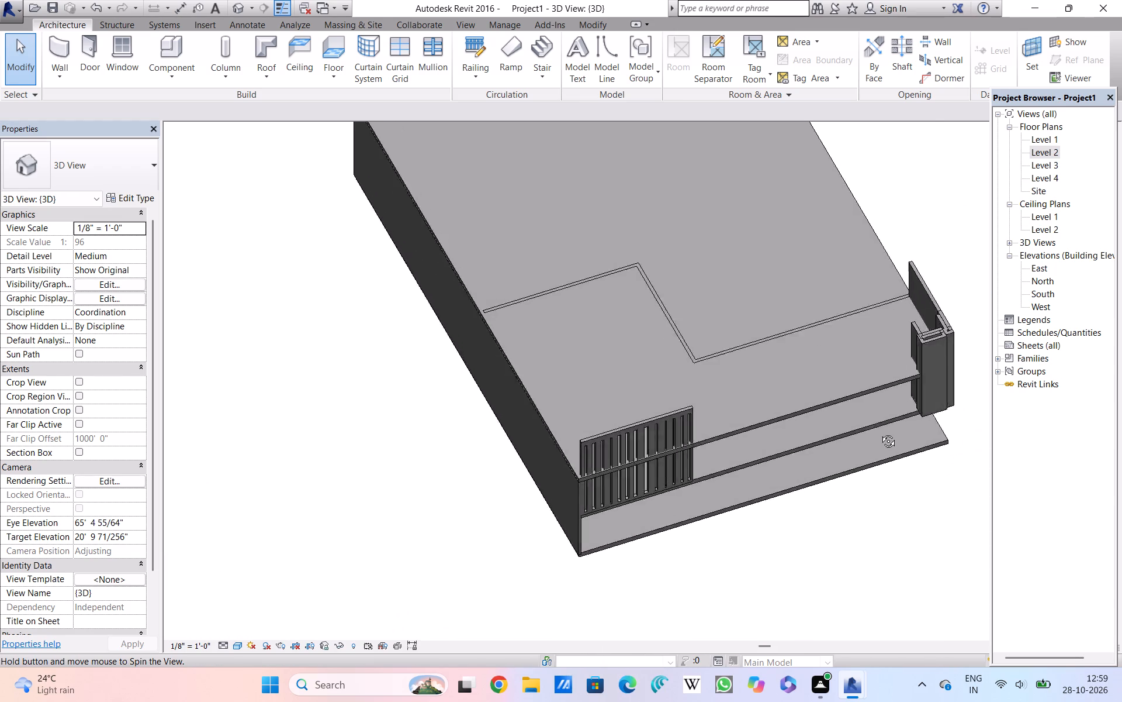
{"action": "middle_click_drag", "start_coordinate": [879, 432], "coordinate": [937, 416], "text": "shift"}
{"action": "middle_click_drag", "start_coordinate": [924, 294], "coordinate": [849, 450]}
{"action": "middle_click_drag", "start_coordinate": [847, 495], "coordinate": [898, 395], "text": "shift"}
{"action": "middle_click_drag", "start_coordinate": [822, 397], "coordinate": [865, 398], "text": "shift"}
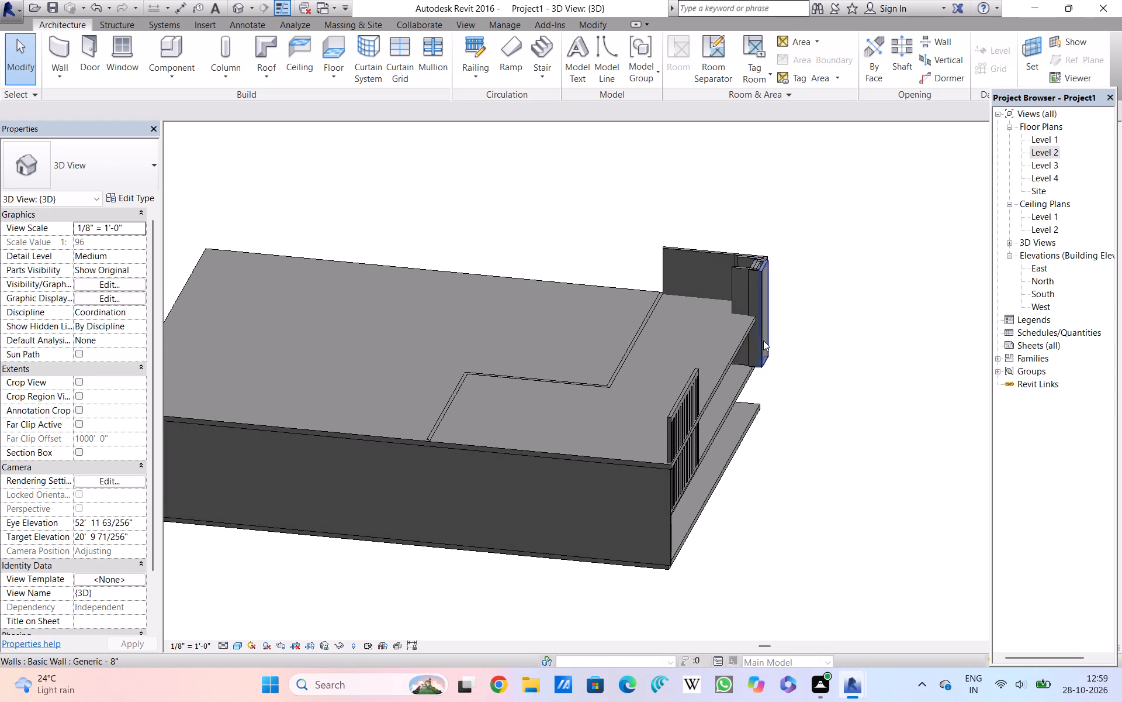
{"action": "scroll", "coordinate": [765, 324], "scroll_direction": "up", "scroll_amount": 7}
{"action": "middle_click_drag", "start_coordinate": [752, 366], "coordinate": [805, 362], "text": "shift"}
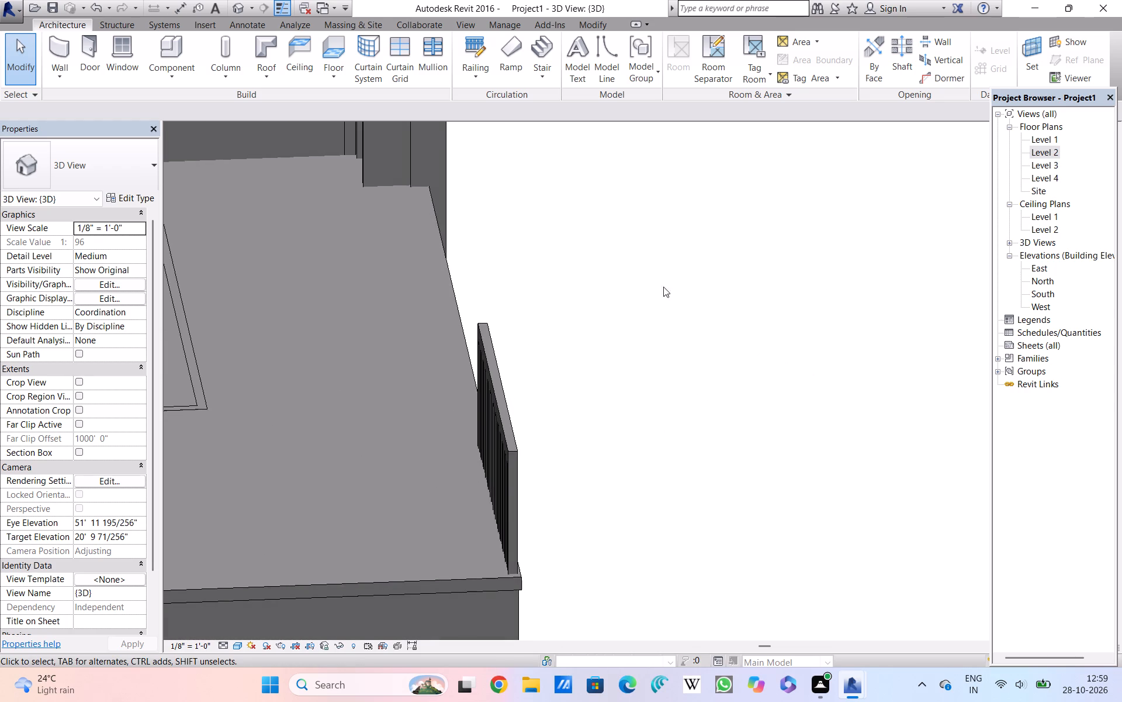
{"action": "scroll", "coordinate": [632, 263], "scroll_direction": "down", "scroll_amount": 7}
{"action": "middle_click_drag", "start_coordinate": [569, 246], "coordinate": [597, 278]}
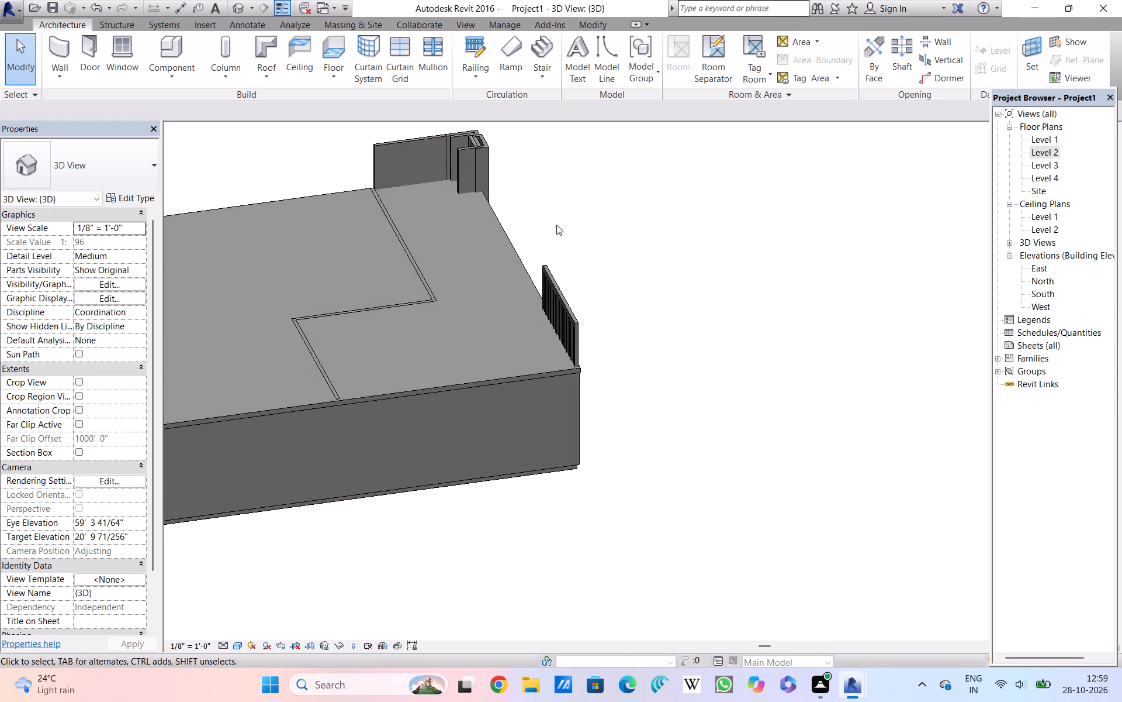
{"action": "middle_click_drag", "start_coordinate": [551, 221], "coordinate": [721, 456]}
{"action": "middle_click_drag", "start_coordinate": [632, 441], "coordinate": [670, 432], "text": "shift"}
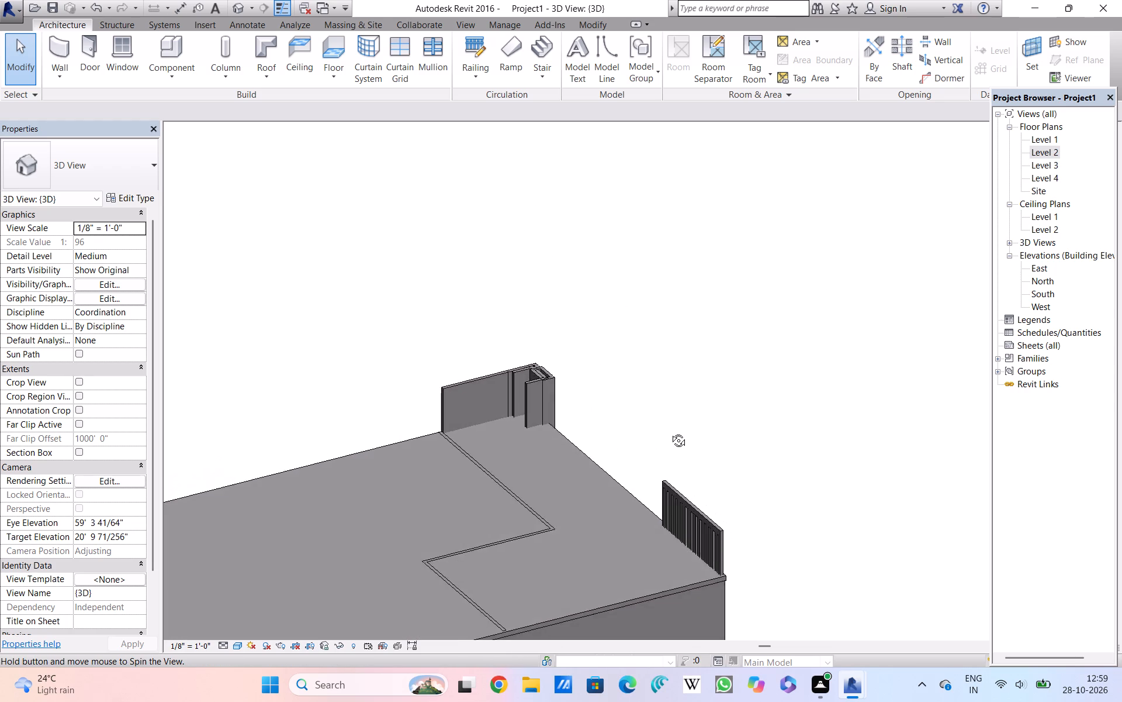
{"action": "middle_click_drag", "start_coordinate": [670, 432], "coordinate": [703, 442], "text": "shift"}
Delete the north wall of the narrow Generic - 8" rectangle that overlaps the shaft's south wall.
{"action": "scroll", "coordinate": [405, 390], "scroll_direction": "up", "scroll_amount": 8}
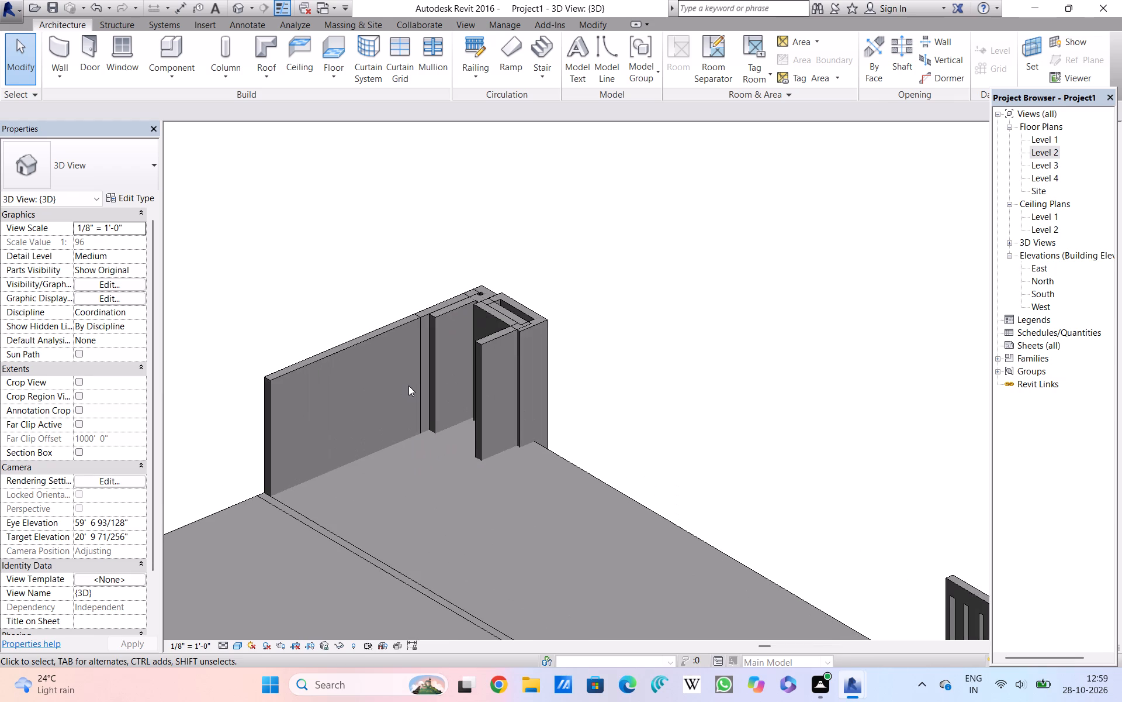
{"action": "left_click", "coordinate": [508, 308]}
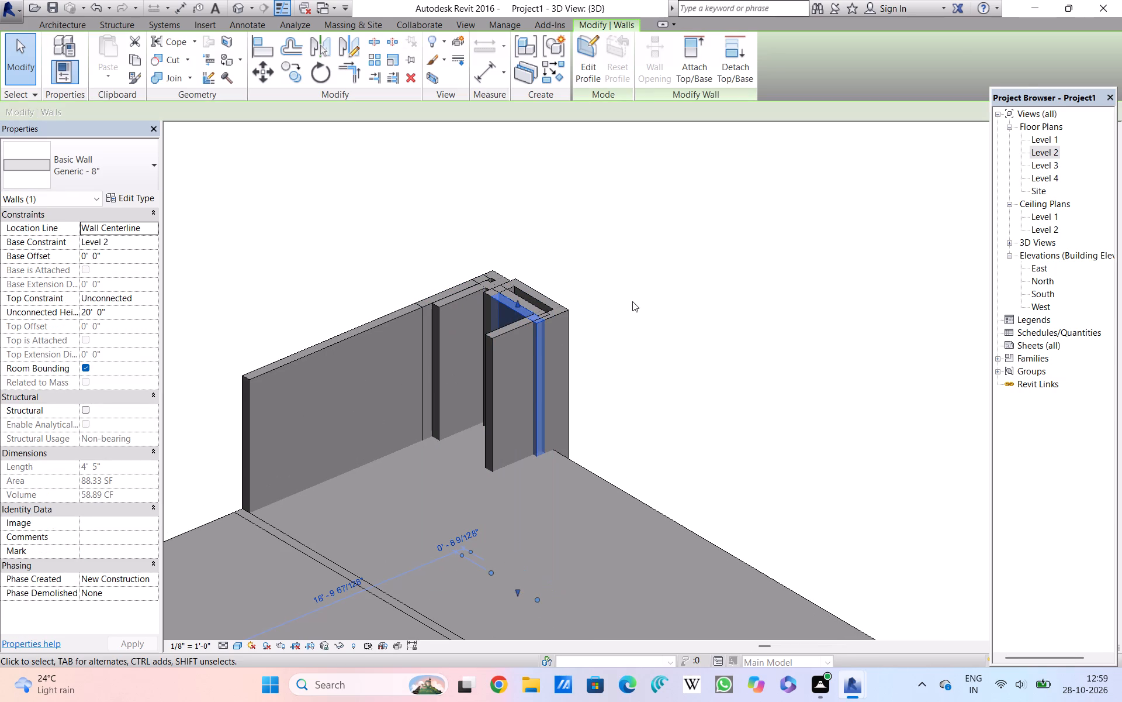
{"action": "key", "text": "Delete"}
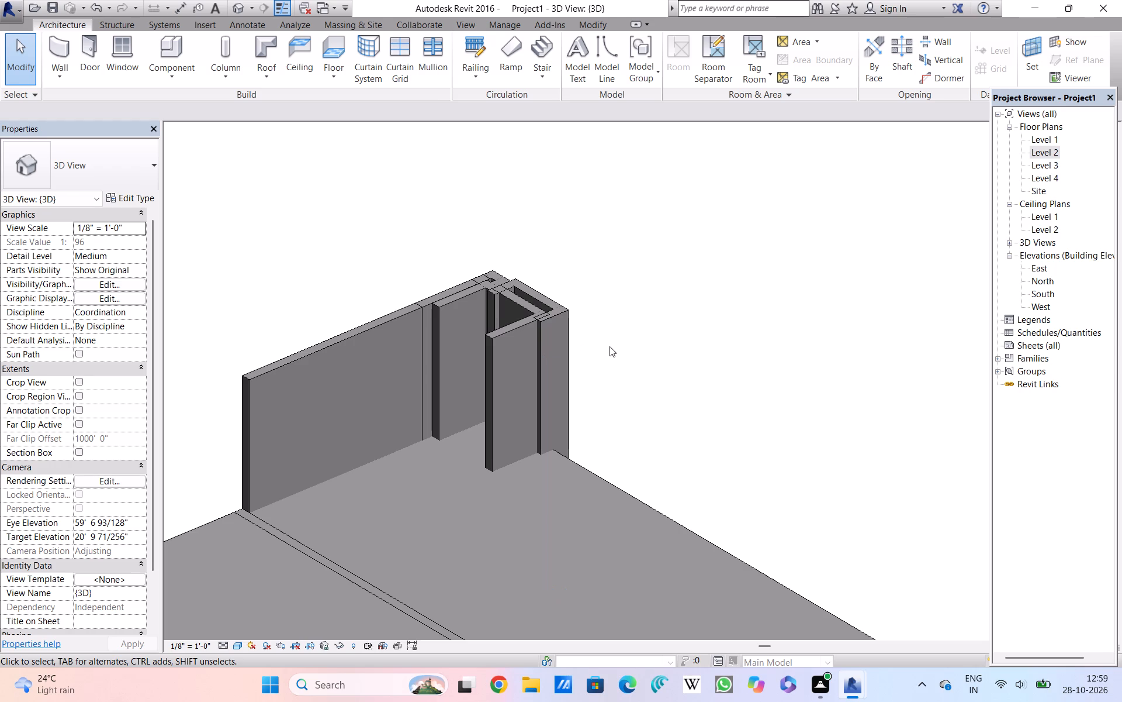
Examine the whole building and the south-east corner walls in 3D from above and from the south.
{"action": "middle_click_drag", "start_coordinate": [611, 366], "coordinate": [520, 420], "text": "shift"}
{"action": "scroll", "coordinate": [523, 418], "scroll_direction": "down", "scroll_amount": 4}
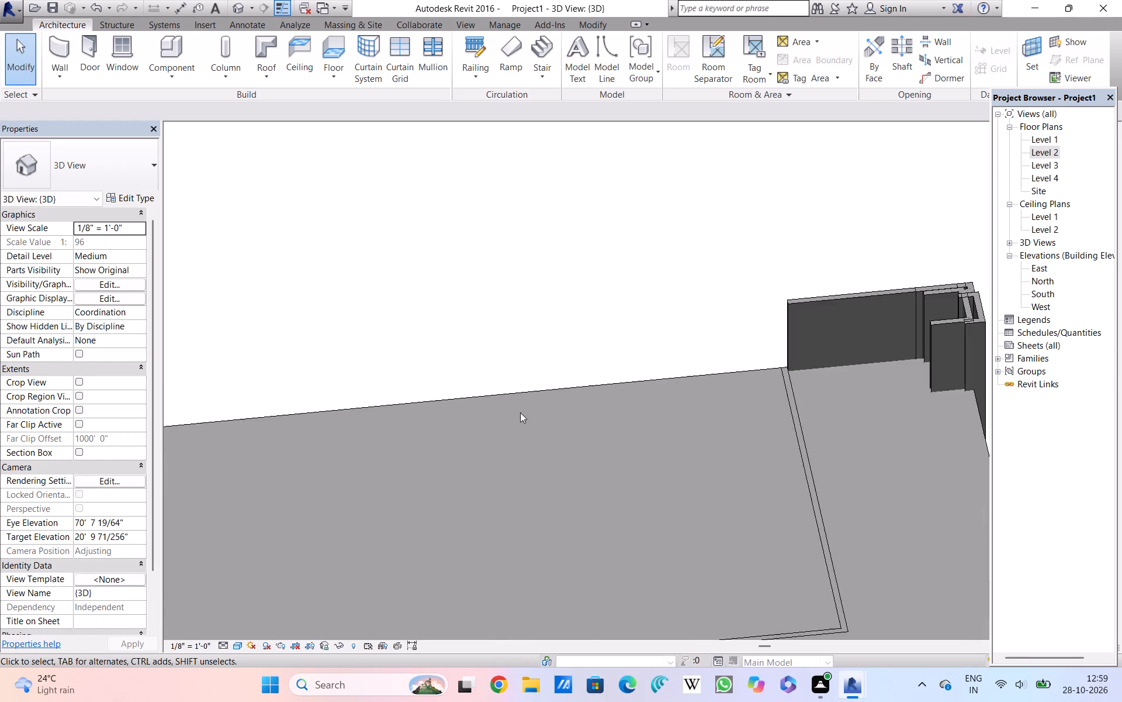
{"action": "scroll", "coordinate": [520, 412], "scroll_direction": "down", "scroll_amount": 4}
{"action": "middle_click_drag", "start_coordinate": [694, 453], "coordinate": [597, 491], "text": "shift"}
{"action": "scroll", "coordinate": [627, 496], "scroll_direction": "down", "scroll_amount": 1}
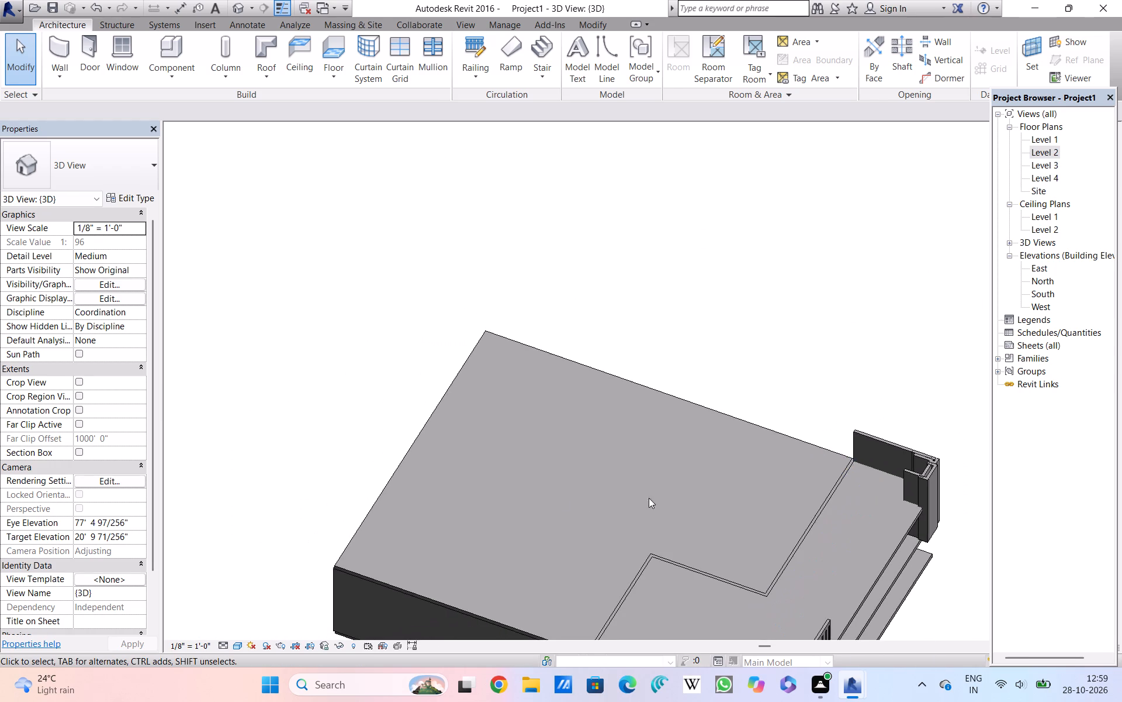
{"action": "middle_click_drag", "start_coordinate": [676, 508], "coordinate": [501, 502]}
{"action": "scroll", "coordinate": [625, 508], "scroll_direction": "down", "scroll_amount": 1}
{"action": "middle_click_drag", "start_coordinate": [580, 607], "coordinate": [514, 427]}
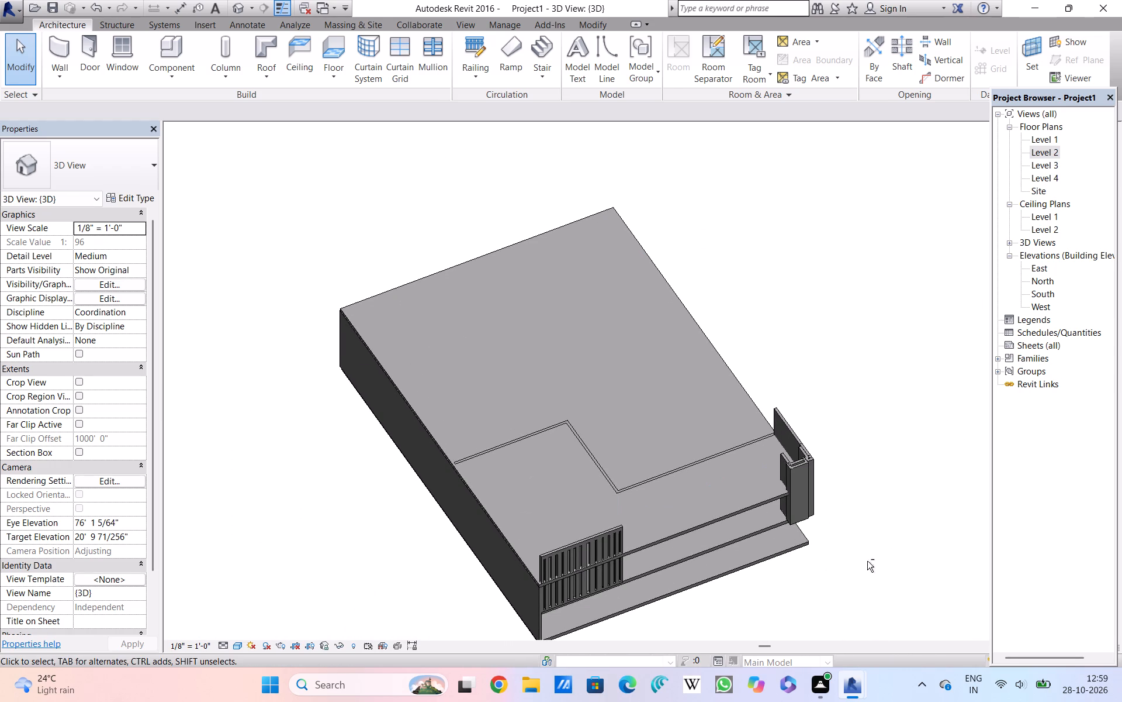
{"action": "middle_click_drag", "start_coordinate": [867, 561], "coordinate": [809, 439], "text": "shift"}
{"action": "middle_click_drag", "start_coordinate": [797, 555], "coordinate": [803, 508], "text": "shift"}
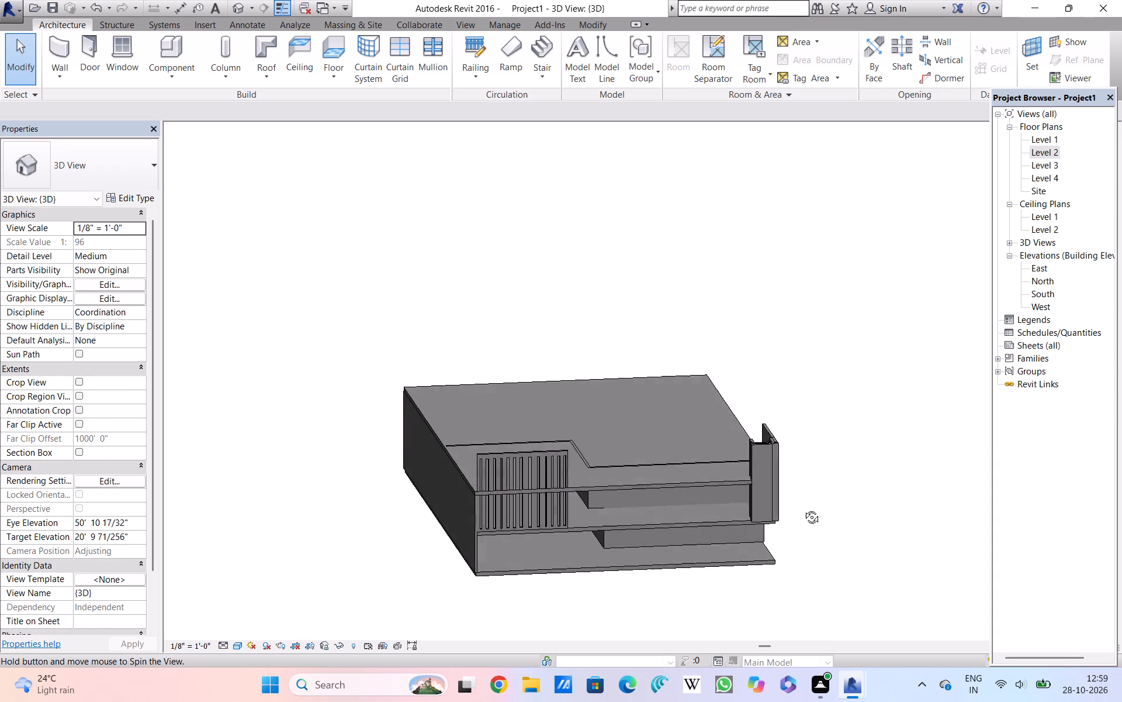
{"action": "middle_click_drag", "start_coordinate": [803, 508], "coordinate": [801, 496], "text": "shift"}
{"action": "scroll", "coordinate": [788, 476], "scroll_direction": "up", "scroll_amount": 5}
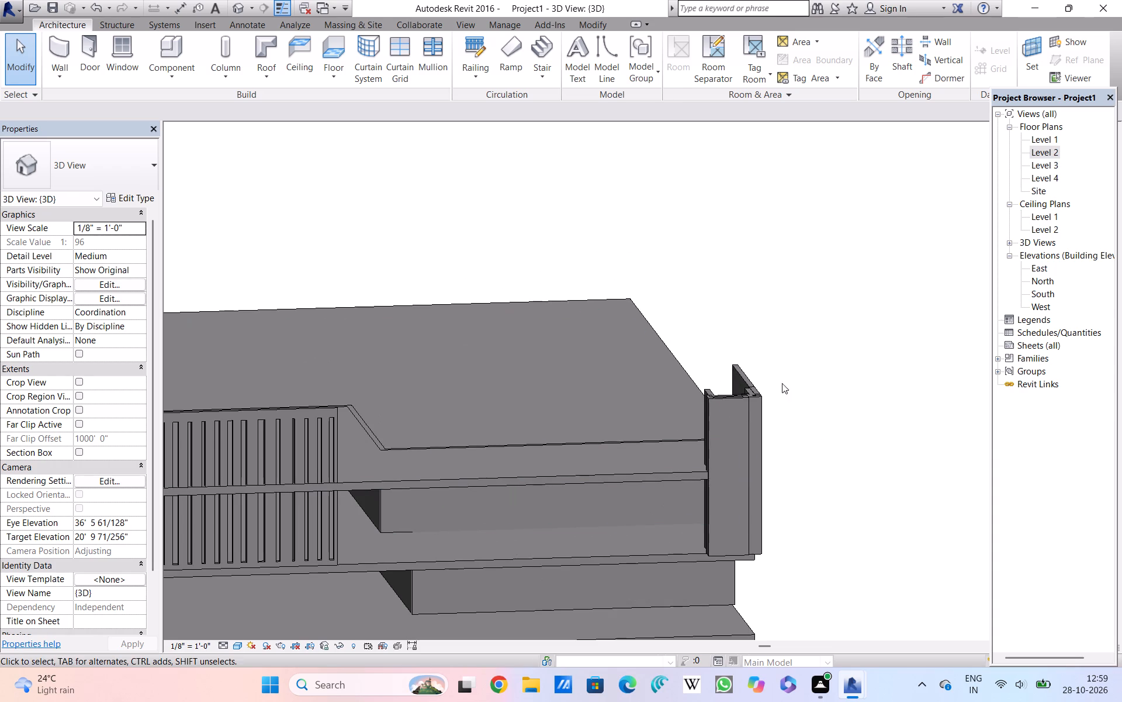
On Level 2, draw a rectangle of Generic - 8" walls, 20' 0" high, over the shaft's south end, starting just outside its west wall.
{"action": "double_click", "coordinate": [1044, 152]}
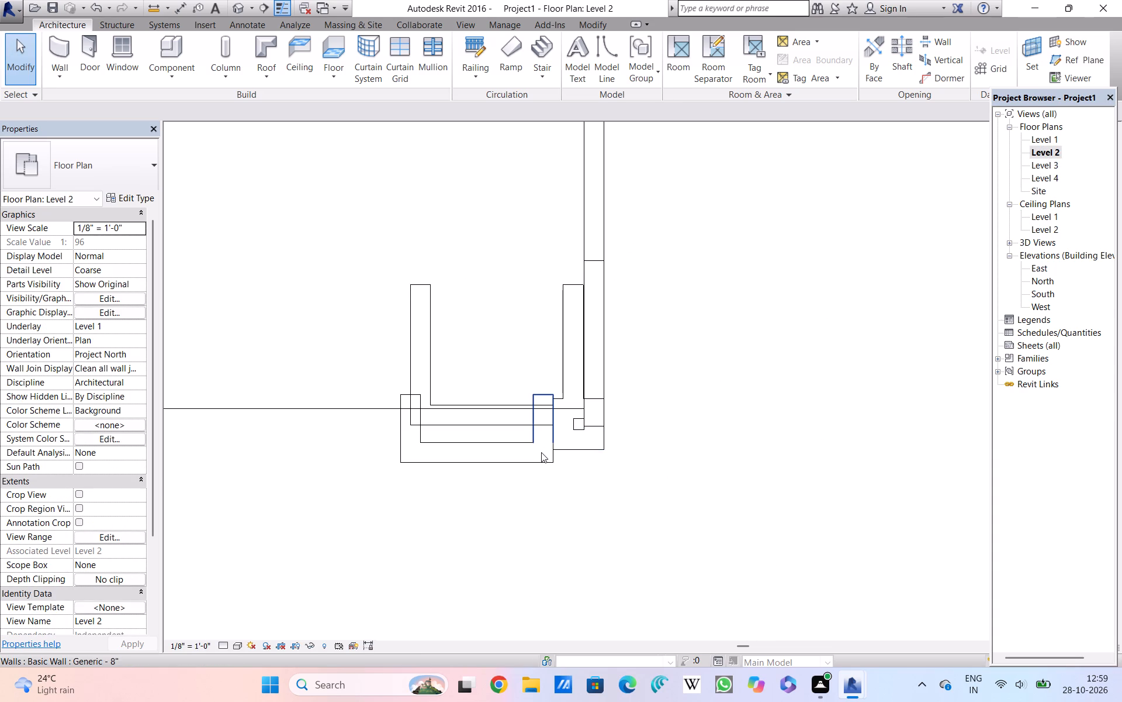
{"action": "scroll", "coordinate": [541, 447], "scroll_direction": "up", "scroll_amount": 7}
{"action": "scroll", "coordinate": [551, 445], "scroll_direction": "down", "scroll_amount": 4}
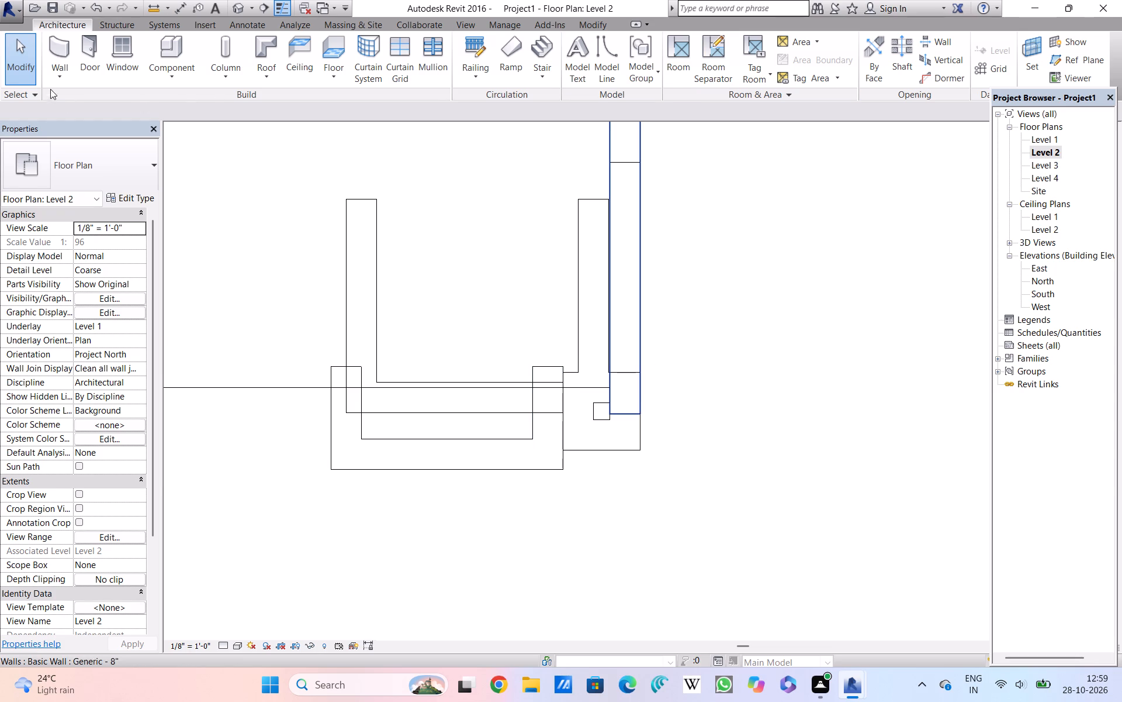
{"action": "left_click", "coordinate": [60, 43]}
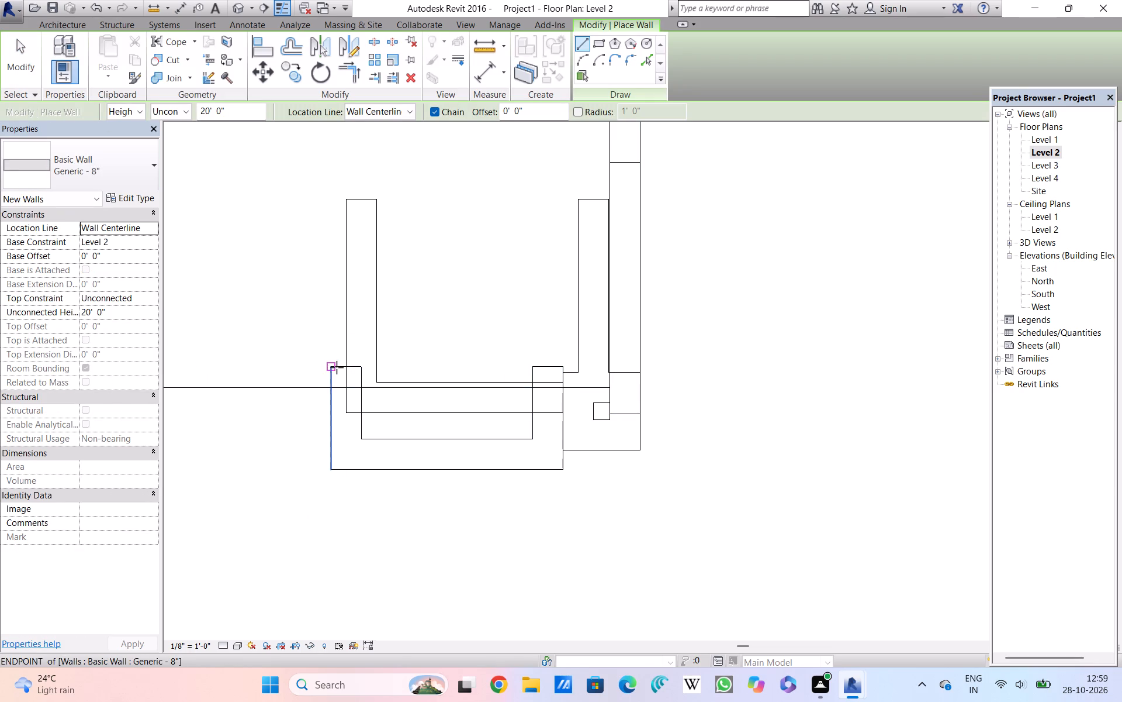
{"action": "left_click", "coordinate": [325, 288]}
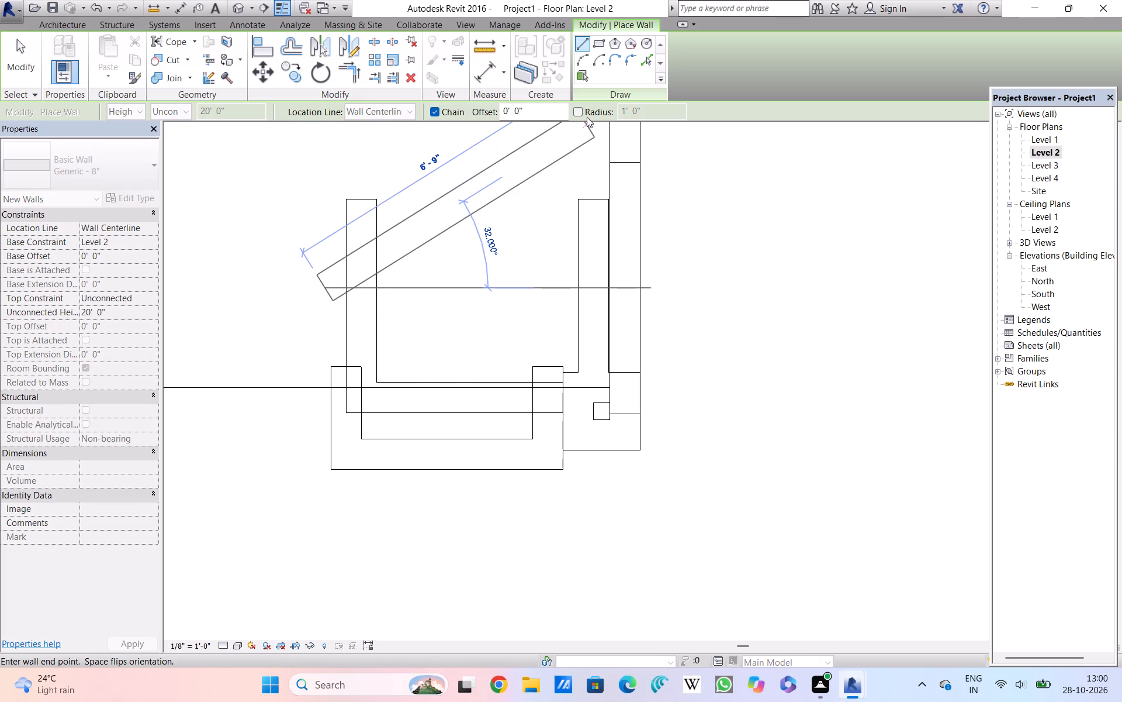
{"action": "left_click", "coordinate": [600, 44]}
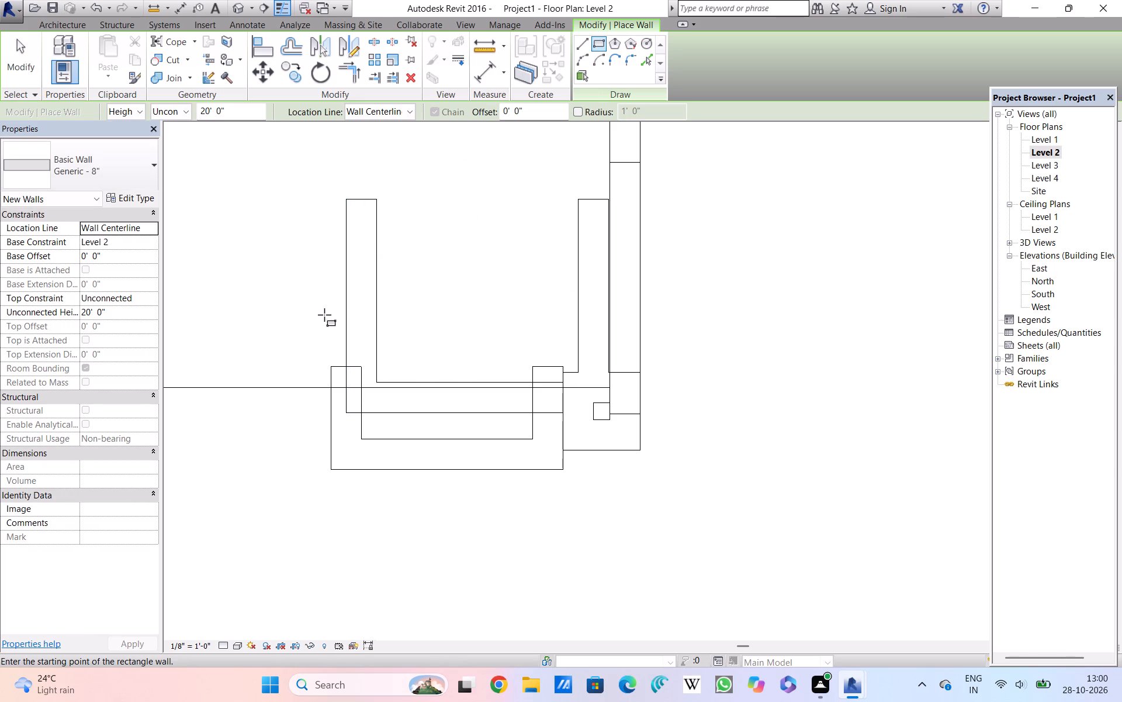
{"action": "left_click", "coordinate": [321, 302]}
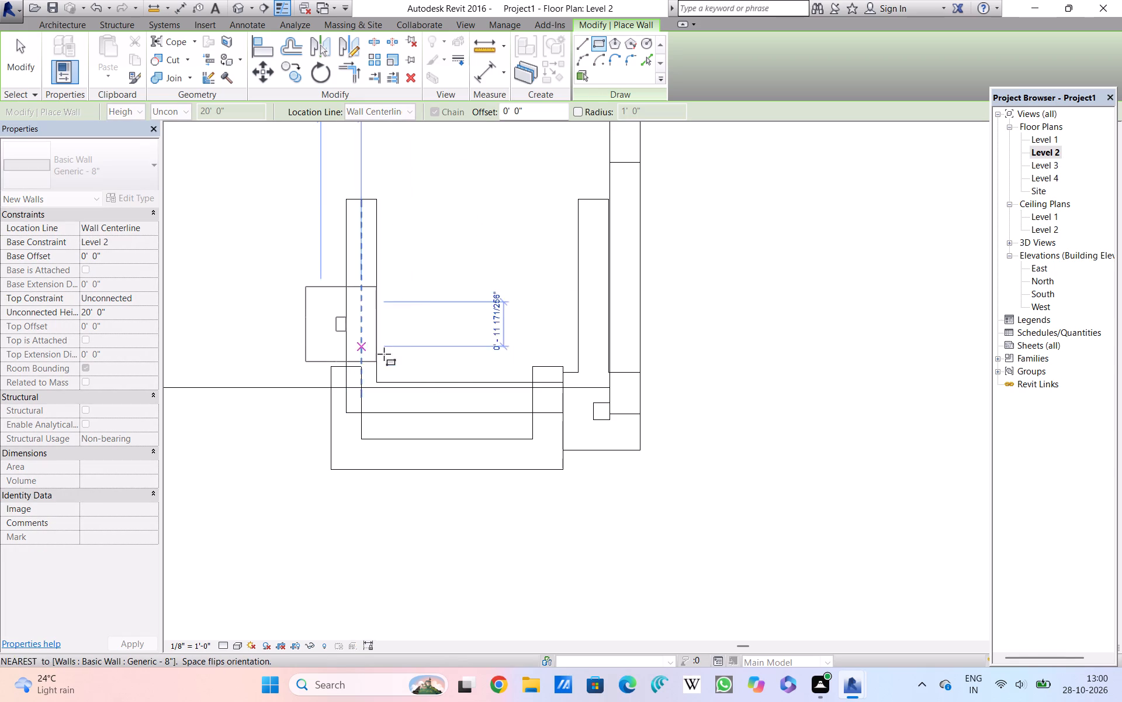
{"action": "key", "text": "Escape"}
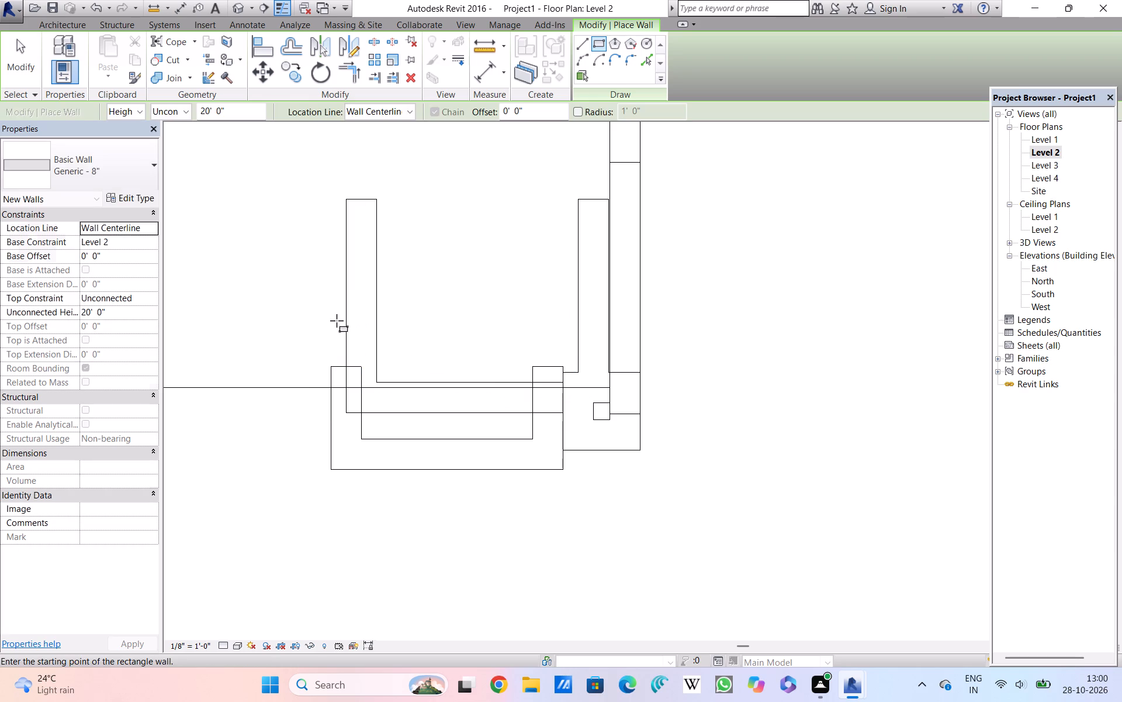
{"action": "left_click", "coordinate": [336, 313]}
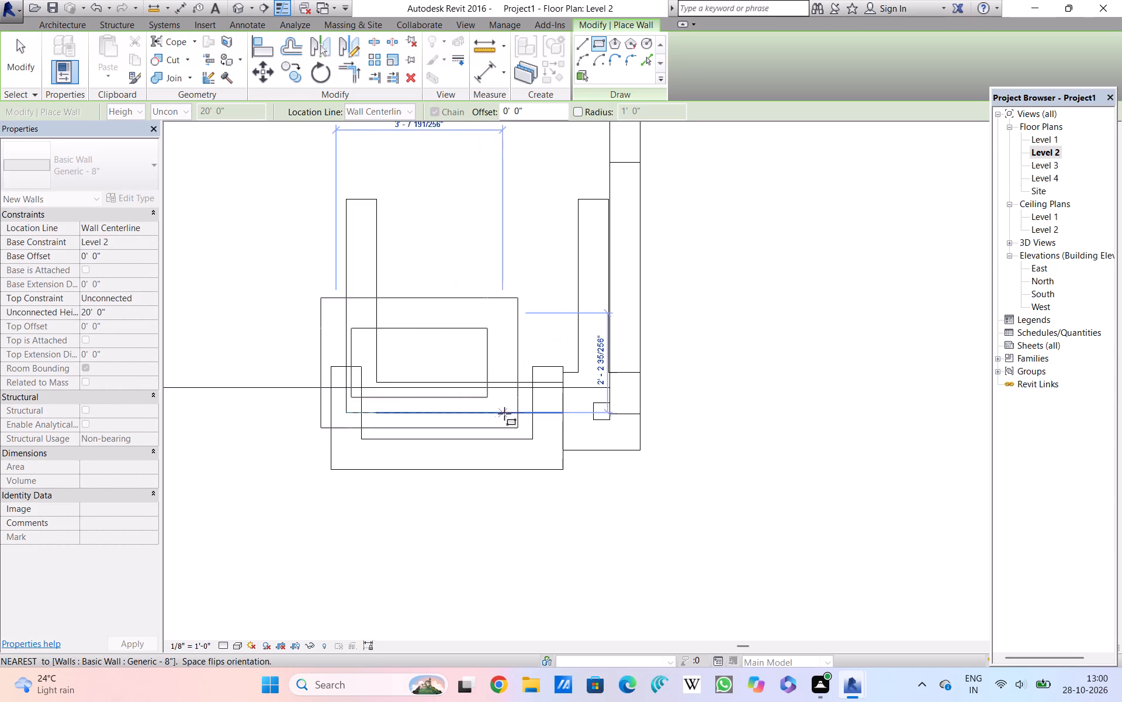
{"action": "left_click", "coordinate": [543, 459]}
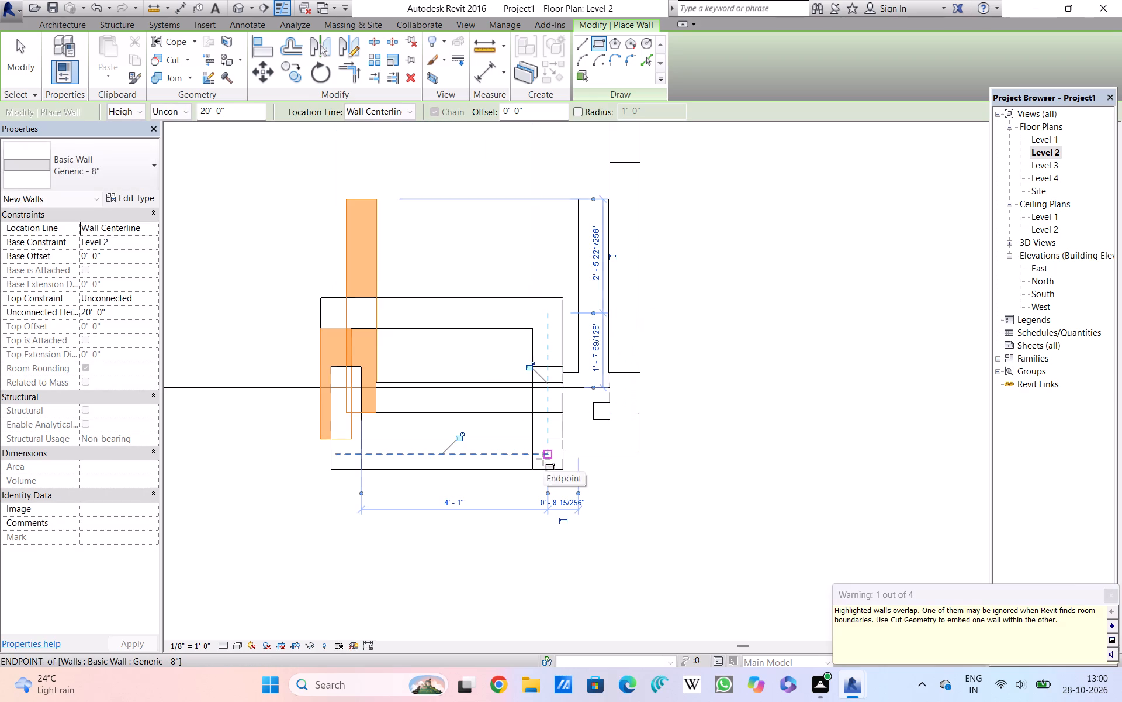
{"action": "left_click", "coordinate": [738, 328]}
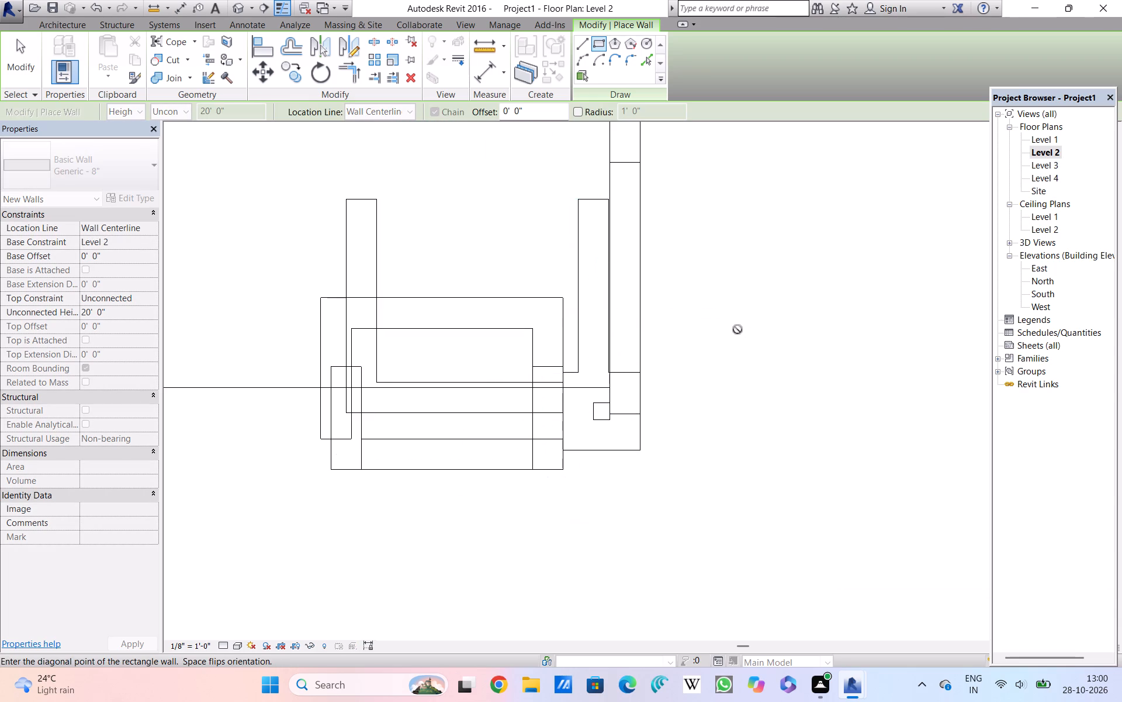
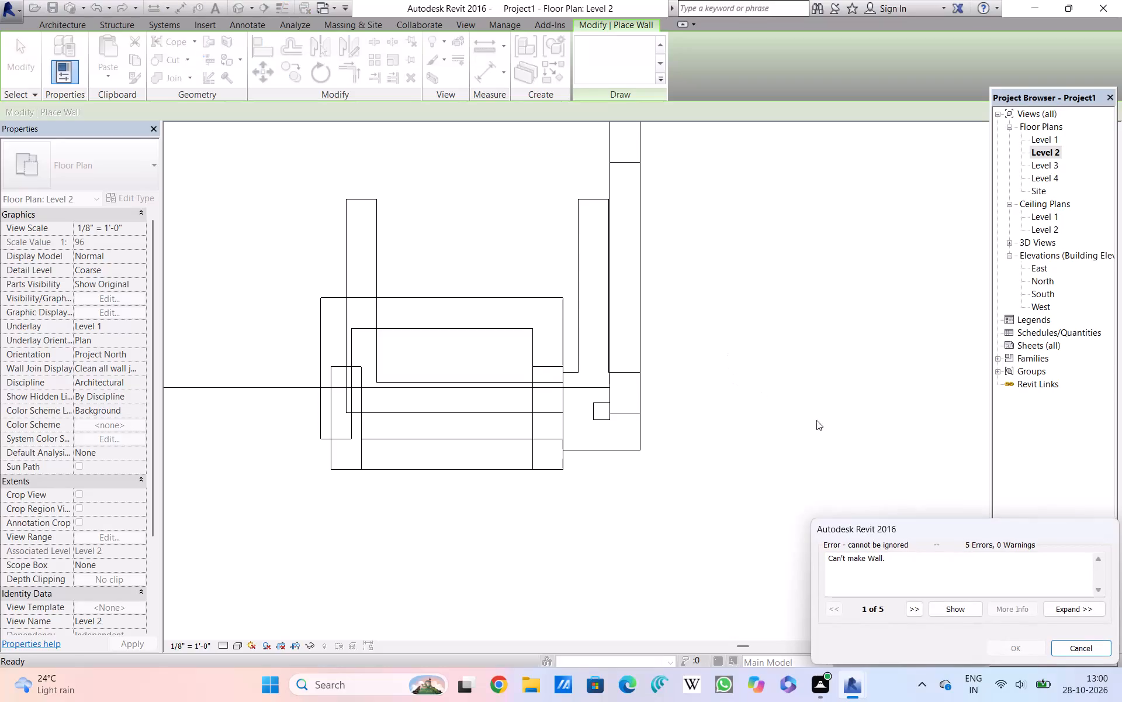
Discard the pending wall placement on Level 2.
{"action": "left_click", "coordinate": [1075, 648]}
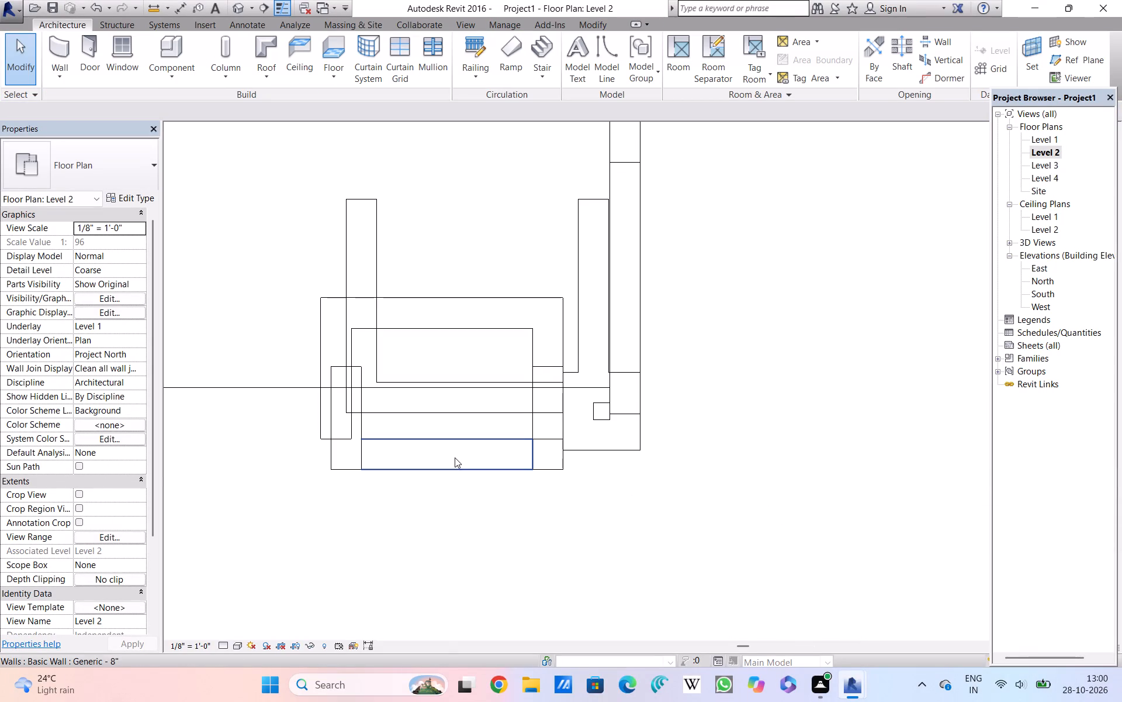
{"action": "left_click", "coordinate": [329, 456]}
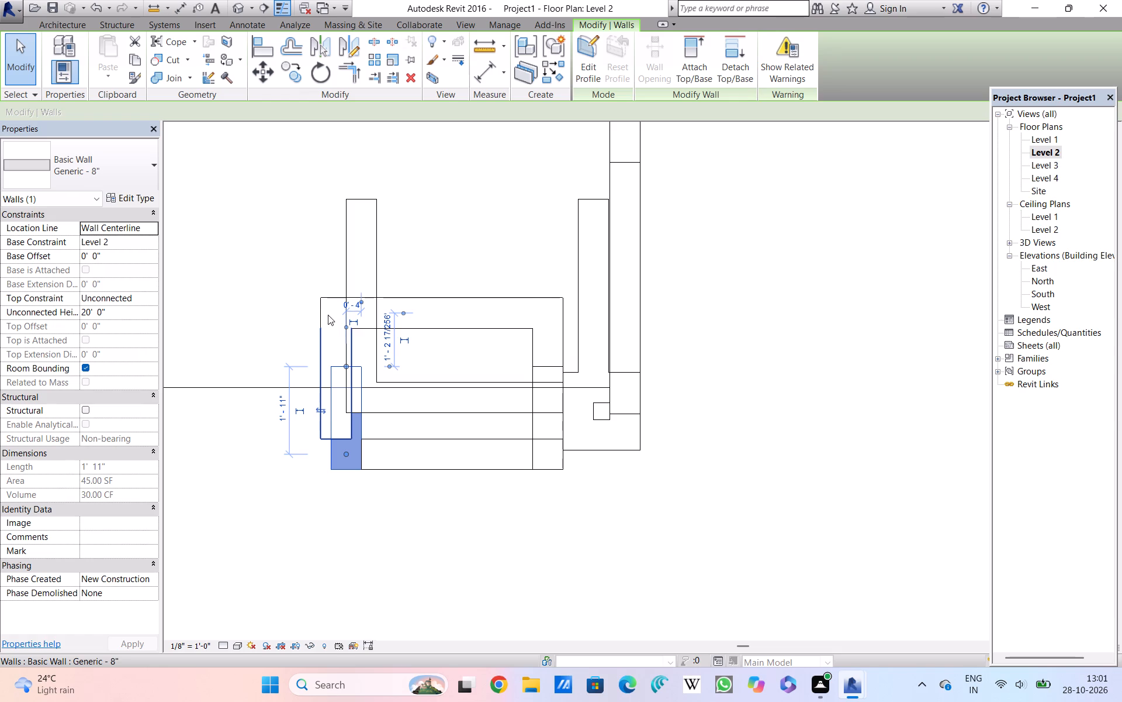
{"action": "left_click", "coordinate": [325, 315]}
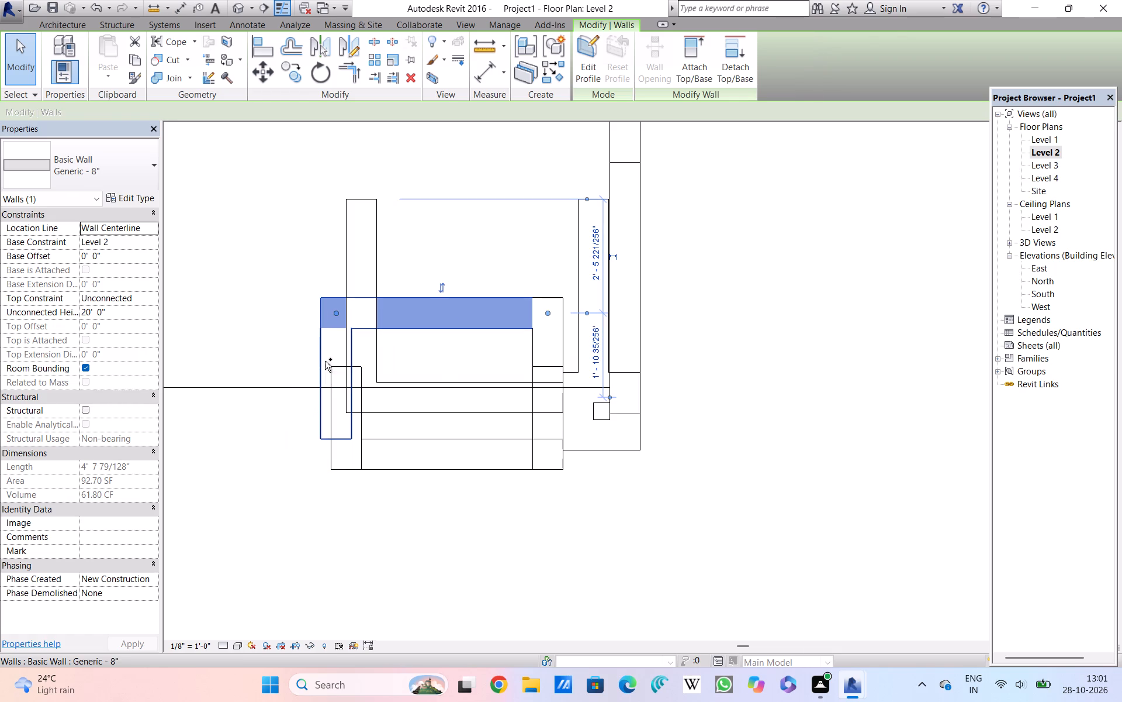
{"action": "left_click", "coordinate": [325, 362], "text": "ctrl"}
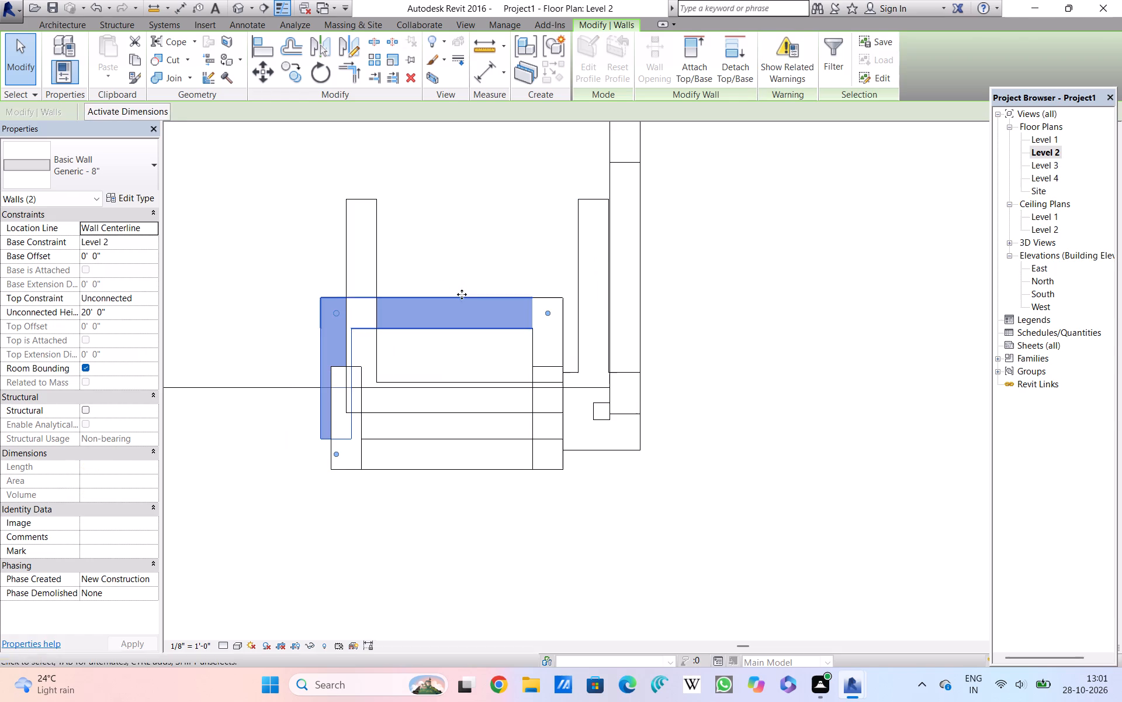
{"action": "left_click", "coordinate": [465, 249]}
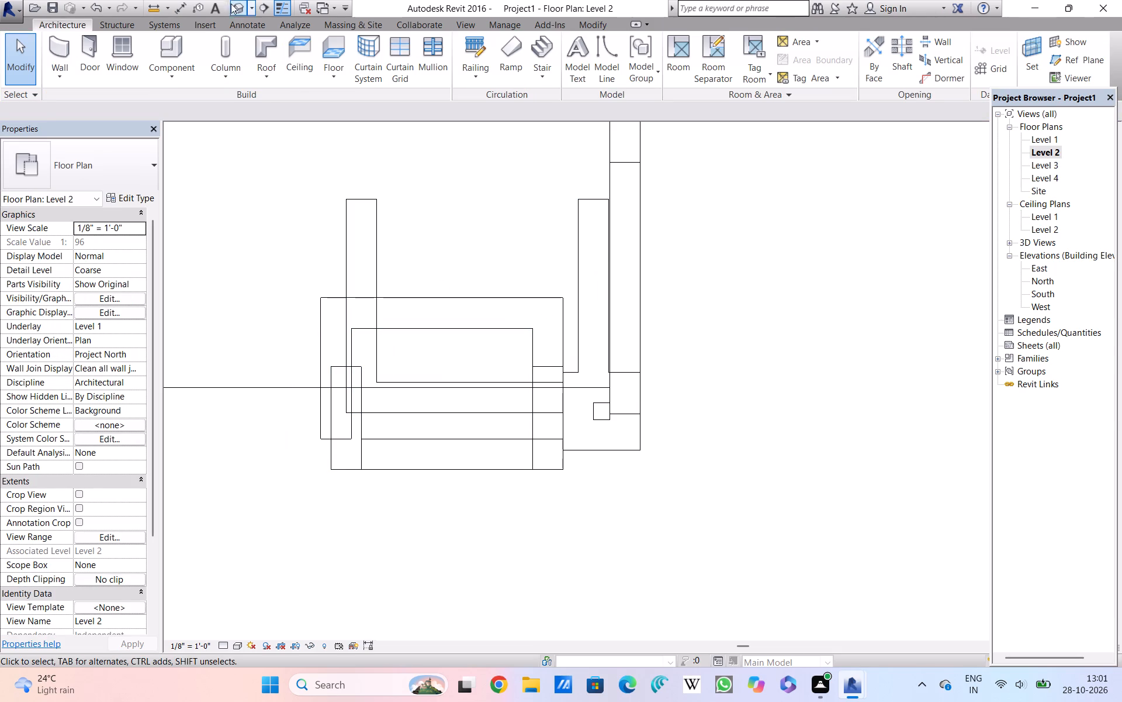
Examine the south-east corner shaft walls and the adjoining slab edges in 3D from the south, east and west sides.
{"action": "left_click", "coordinate": [235, 10]}
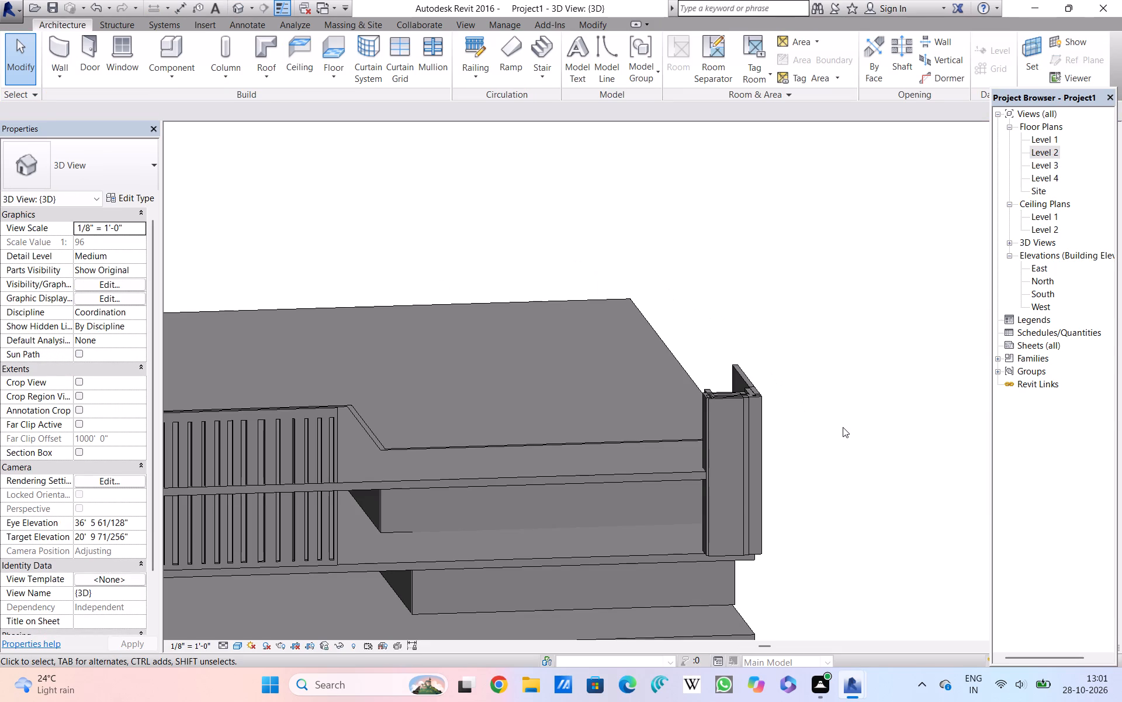
{"action": "middle_click_drag", "start_coordinate": [843, 427], "coordinate": [799, 471], "text": "shift"}
{"action": "scroll", "coordinate": [823, 441], "scroll_direction": "down", "scroll_amount": 1, "text": "shift"}
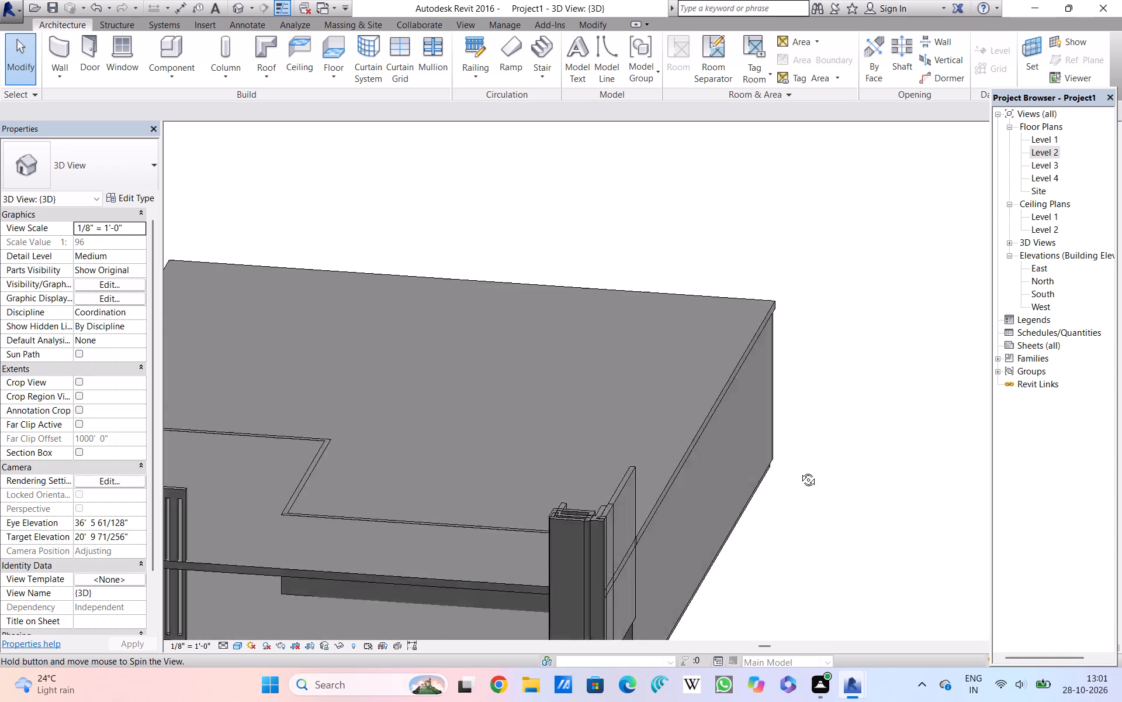
{"action": "middle_click_drag", "start_coordinate": [799, 471], "coordinate": [830, 472], "text": "shift"}
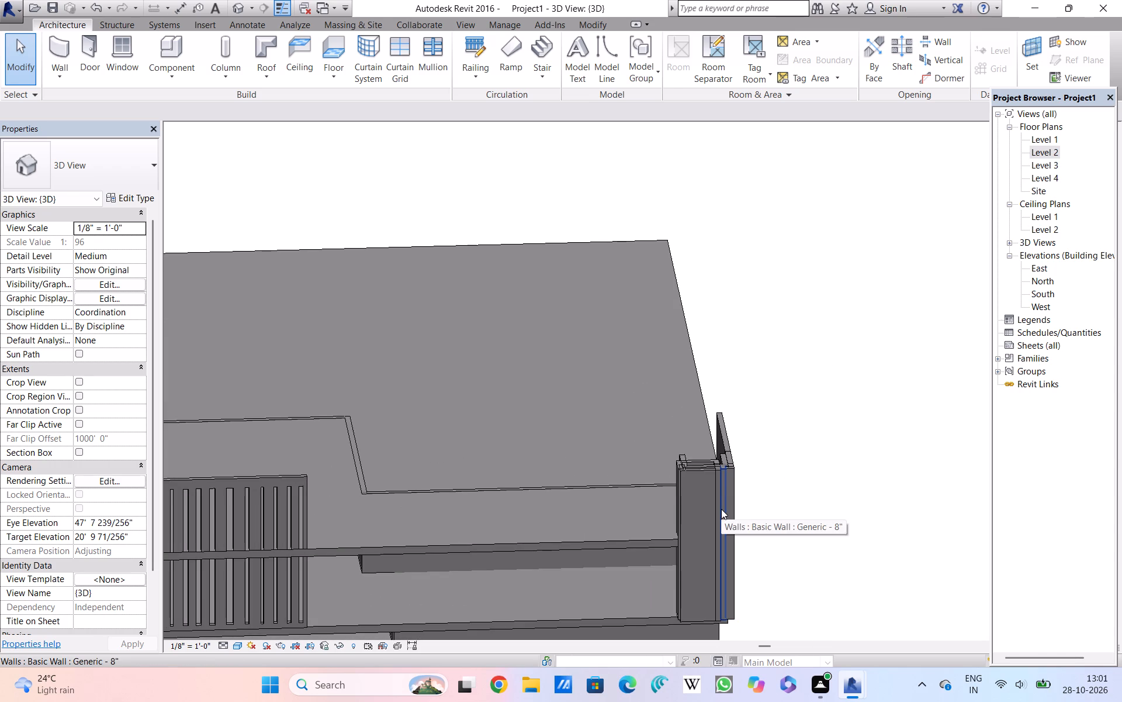
{"action": "middle_click_drag", "start_coordinate": [721, 509], "coordinate": [887, 467], "text": "shift"}
{"action": "middle_click", "coordinate": [887, 467], "text": "shift"}
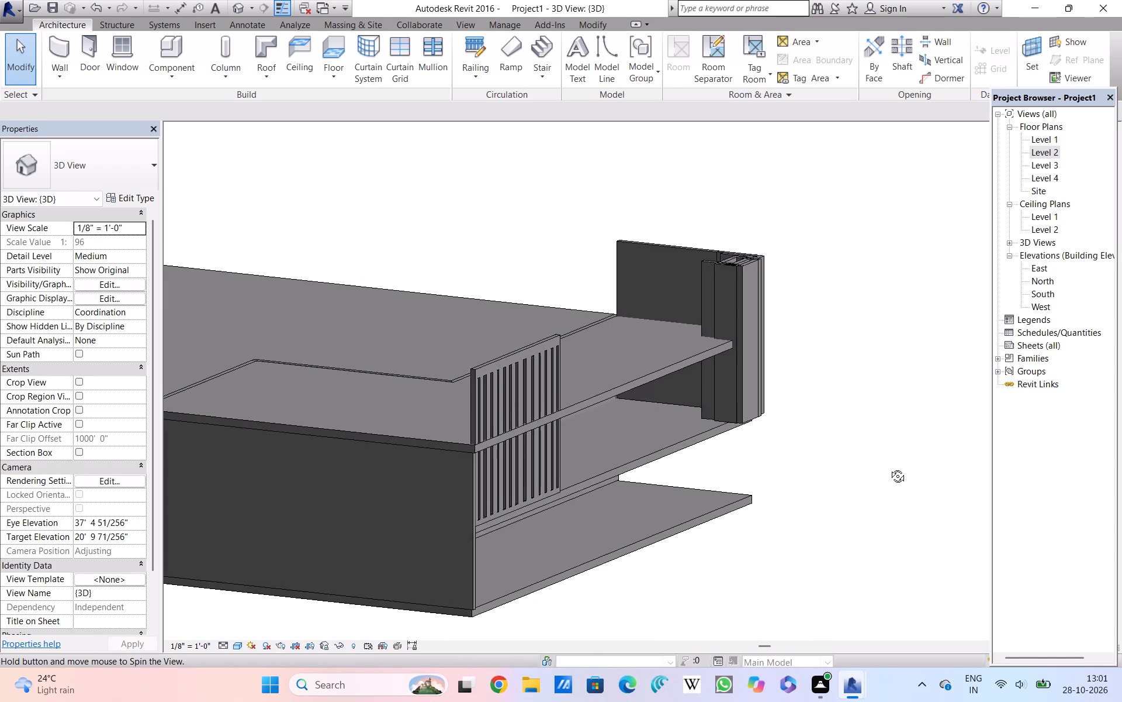
{"action": "middle_click_drag", "start_coordinate": [844, 432], "coordinate": [588, 460], "text": "shift"}
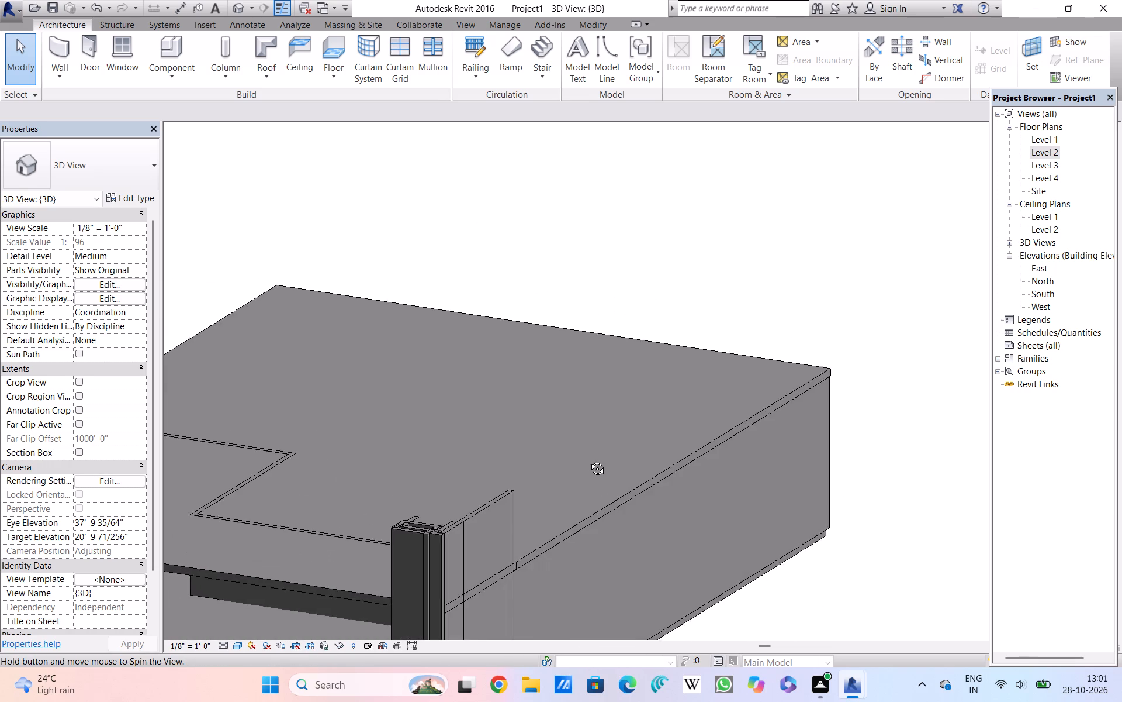
{"action": "middle_click_drag", "start_coordinate": [588, 460], "coordinate": [588, 460], "text": "shift"}
{"action": "middle_click_drag", "start_coordinate": [588, 461], "coordinate": [640, 463], "text": "shift"}
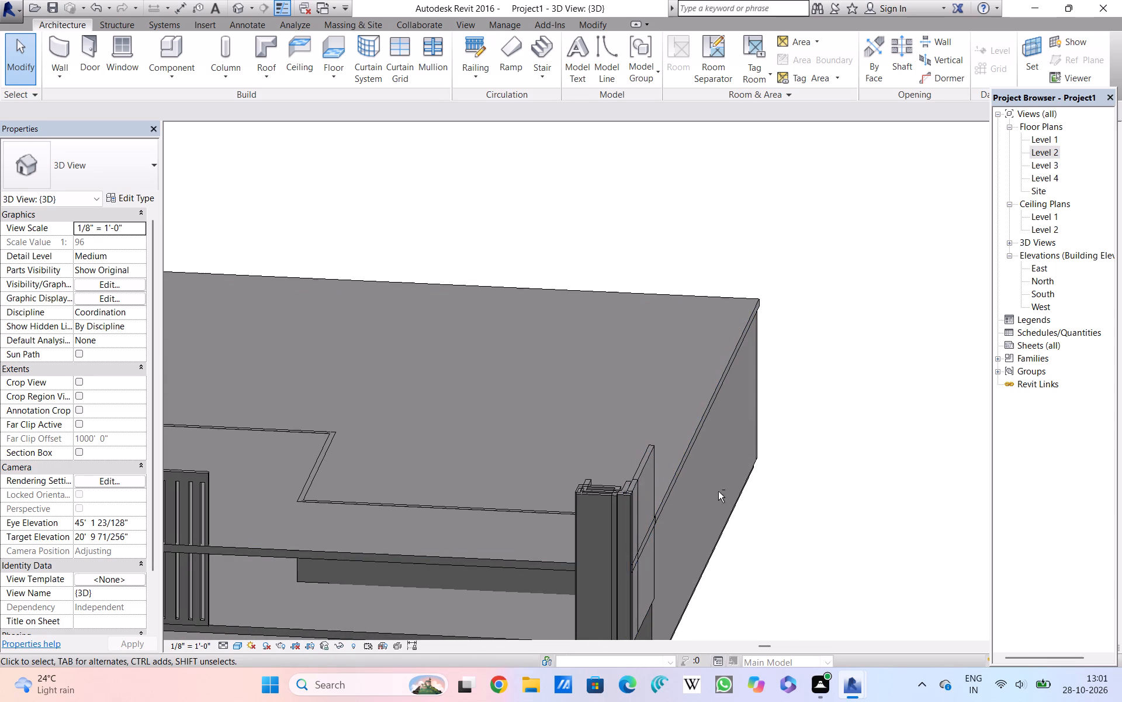
{"action": "middle_click_drag", "start_coordinate": [719, 491], "coordinate": [820, 508], "text": "shift"}
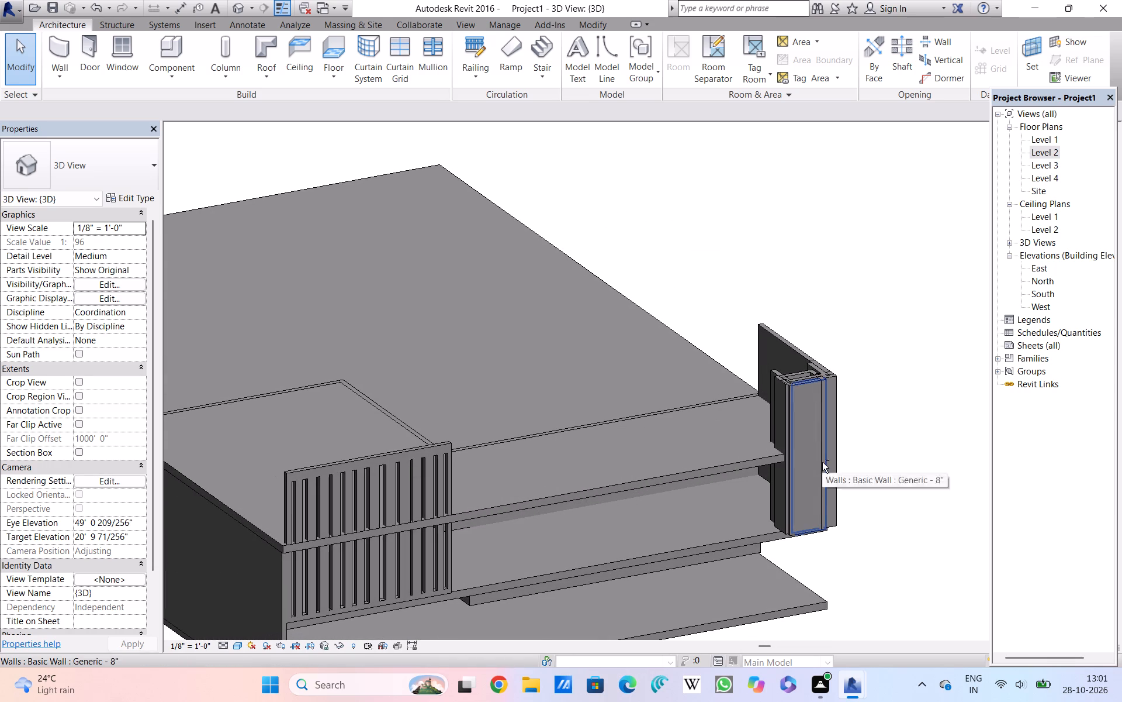
{"action": "middle_click_drag", "start_coordinate": [822, 463], "coordinate": [719, 519], "text": "shift"}
Examine the whole building in 3D from above and from the south, comparing the slotted wall and the corner shaft.
{"action": "scroll", "coordinate": [719, 508], "scroll_direction": "down", "scroll_amount": 6}
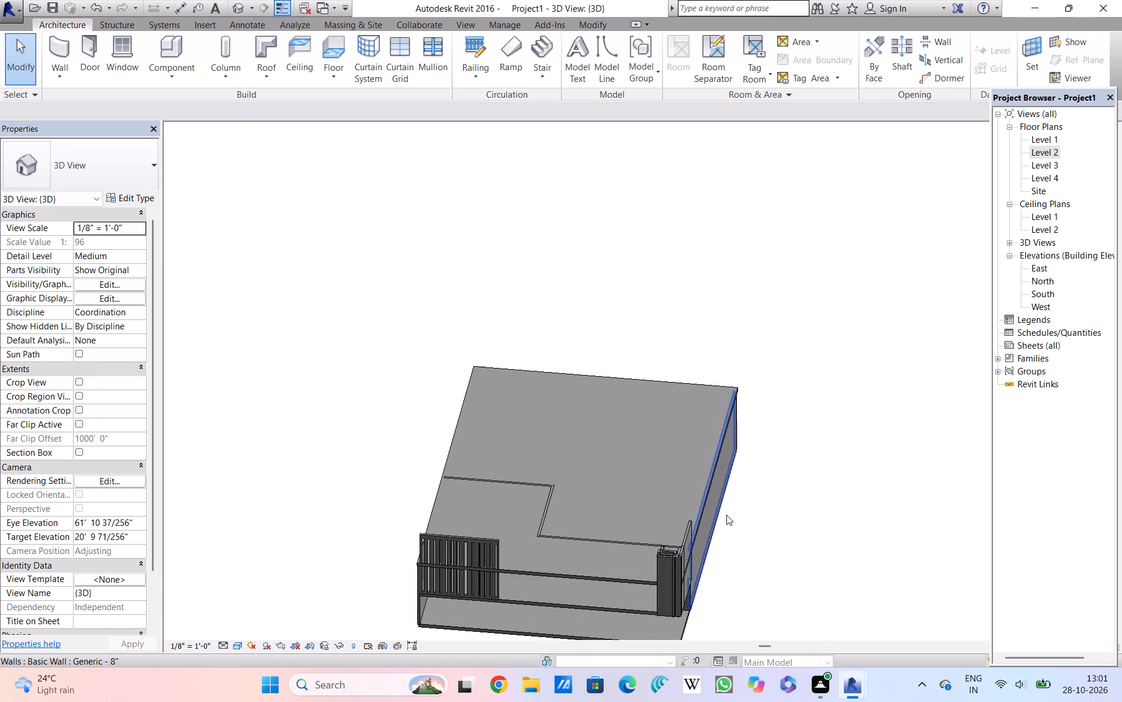
{"action": "middle_click_drag", "start_coordinate": [714, 577], "coordinate": [729, 528]}
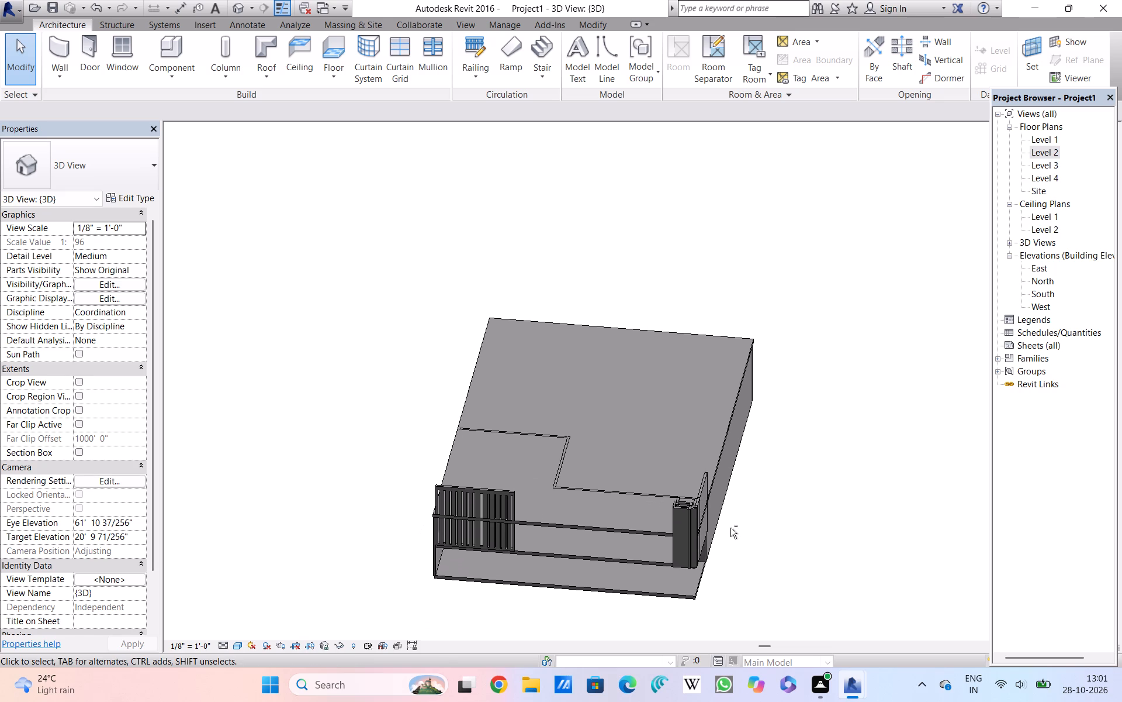
{"action": "middle_click_drag", "start_coordinate": [734, 527], "coordinate": [741, 510], "text": "shift"}
{"action": "scroll", "coordinate": [734, 526], "scroll_direction": "up", "scroll_amount": 1, "text": "shift"}
{"action": "scroll", "coordinate": [742, 507], "scroll_direction": "up", "scroll_amount": 1}
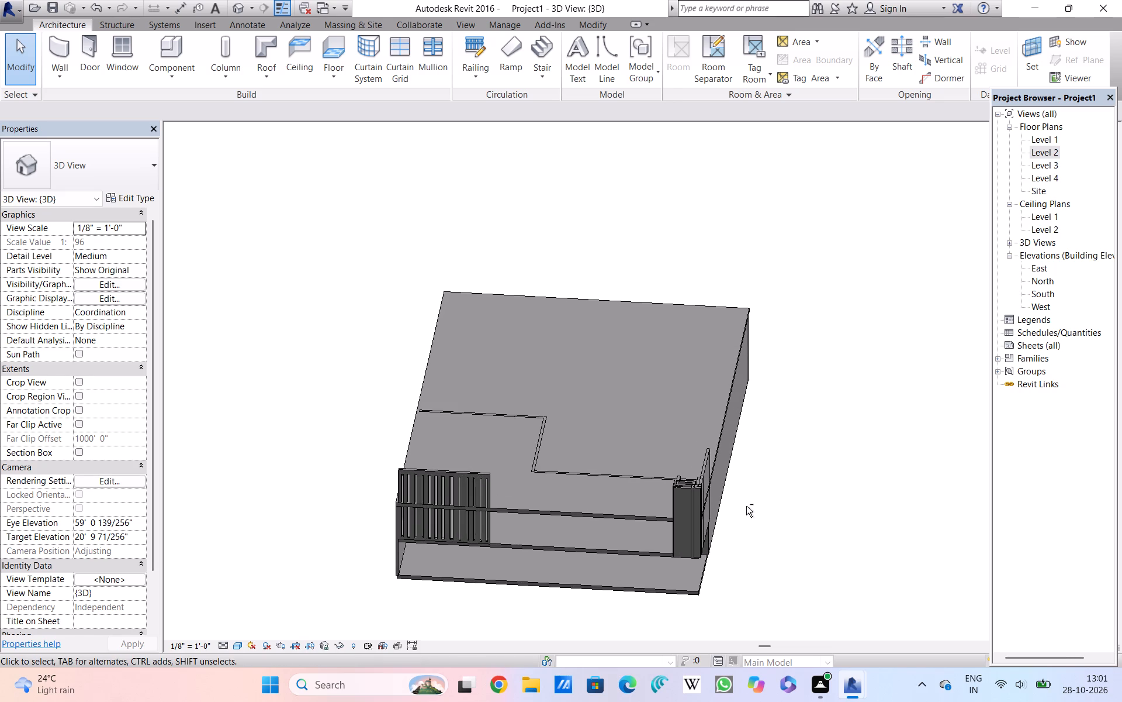
{"action": "middle_click_drag", "start_coordinate": [746, 506], "coordinate": [771, 387], "text": "shift"}
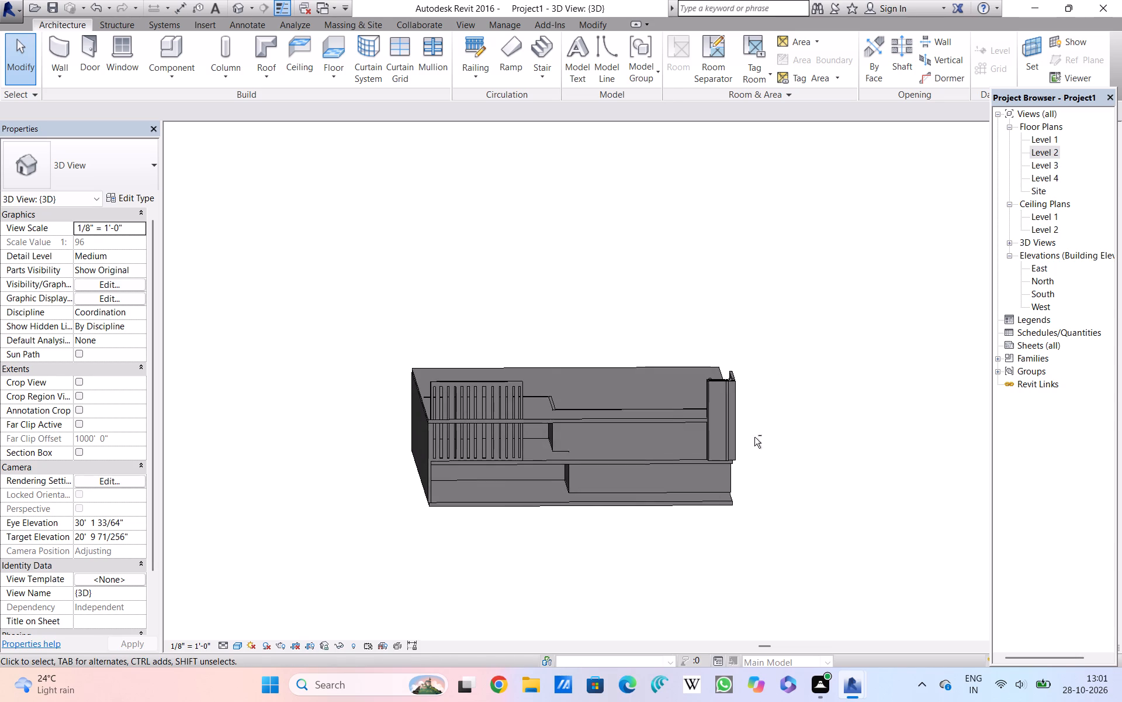
{"action": "middle_click_drag", "start_coordinate": [754, 437], "coordinate": [759, 409], "text": "shift"}
{"action": "scroll", "coordinate": [666, 429], "scroll_direction": "up", "scroll_amount": 2}
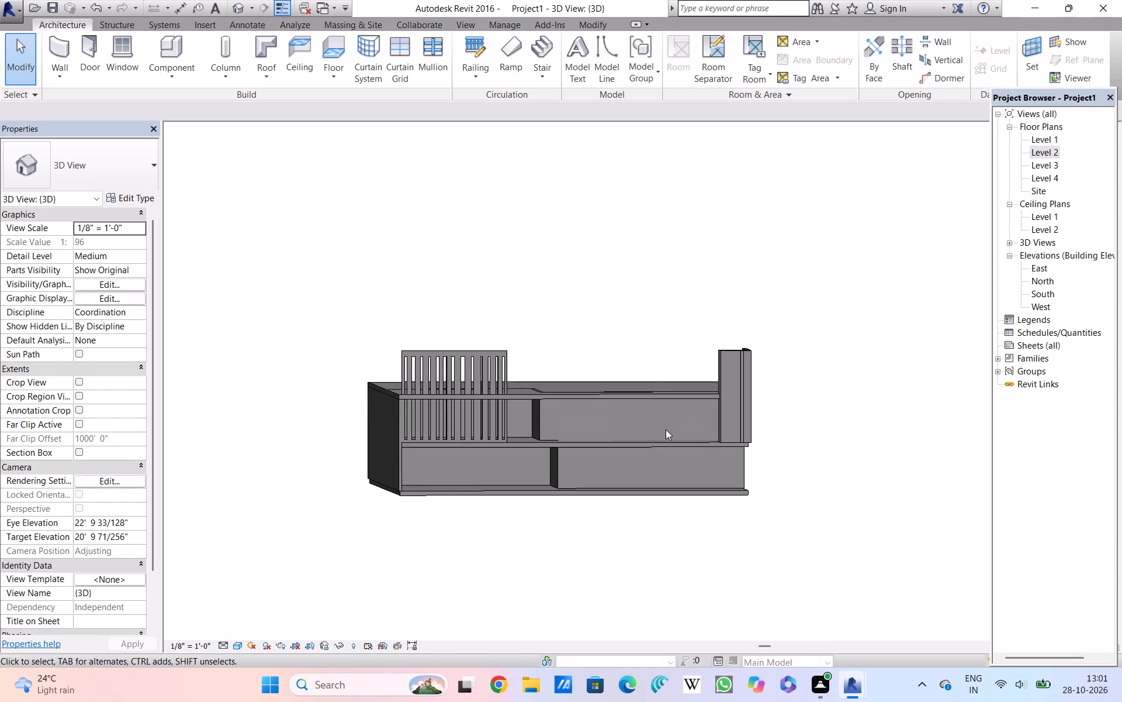
{"action": "scroll", "coordinate": [666, 429], "scroll_direction": "up", "scroll_amount": 1}
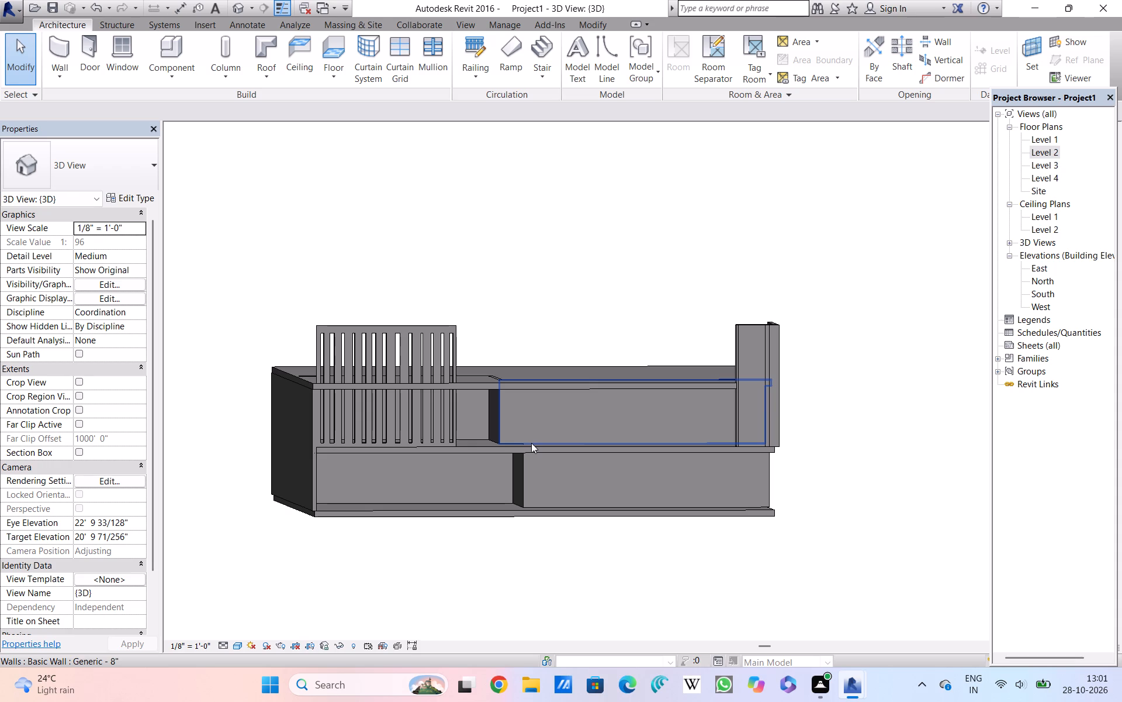
{"action": "scroll", "coordinate": [528, 450], "scroll_direction": "down", "scroll_amount": 1}
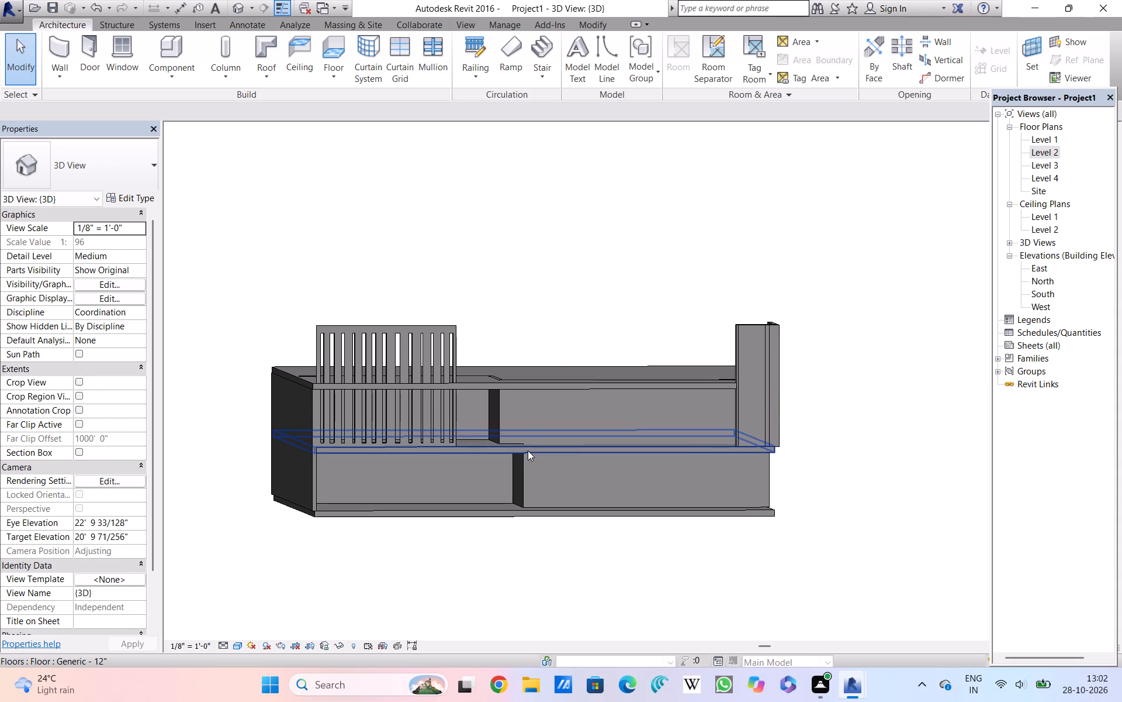
{"action": "scroll", "coordinate": [767, 409], "scroll_direction": "down", "scroll_amount": 1}
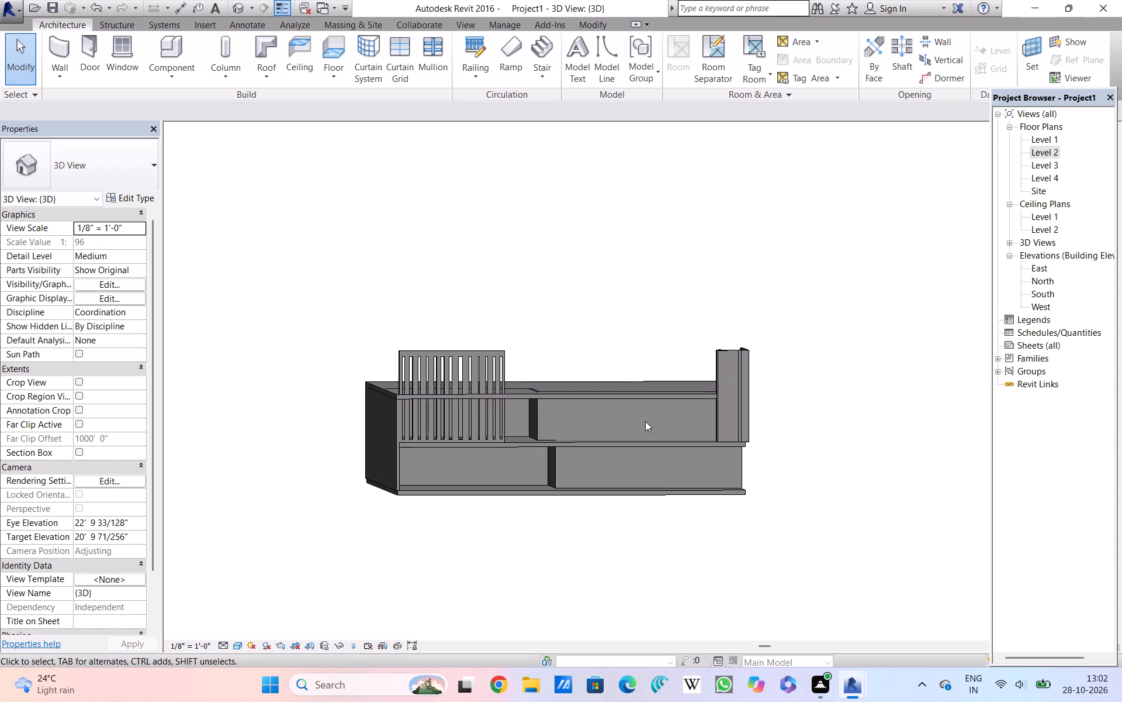
On Level 3, delete the north, east and west walls of the larger Generic - 8" rectangle overlapping the south-east corner shaft.
{"action": "left_click", "coordinate": [1041, 161]}
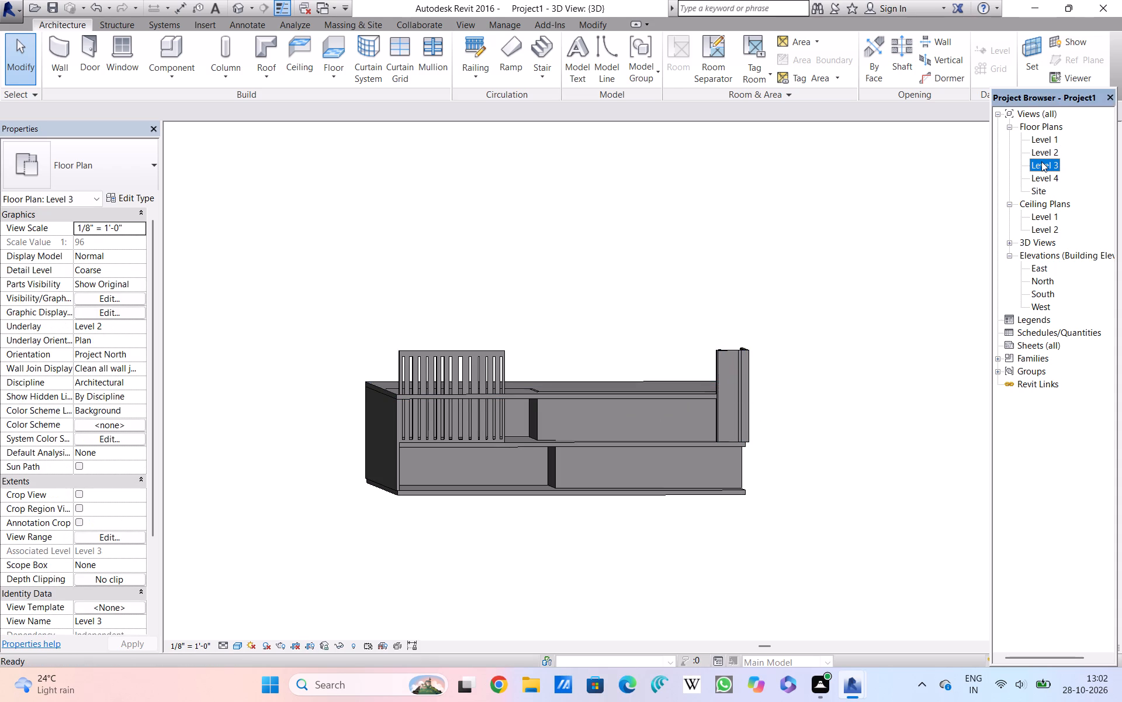
{"action": "left_click", "coordinate": [1041, 161]}
{"action": "scroll", "coordinate": [597, 568], "scroll_direction": "up", "scroll_amount": 6}
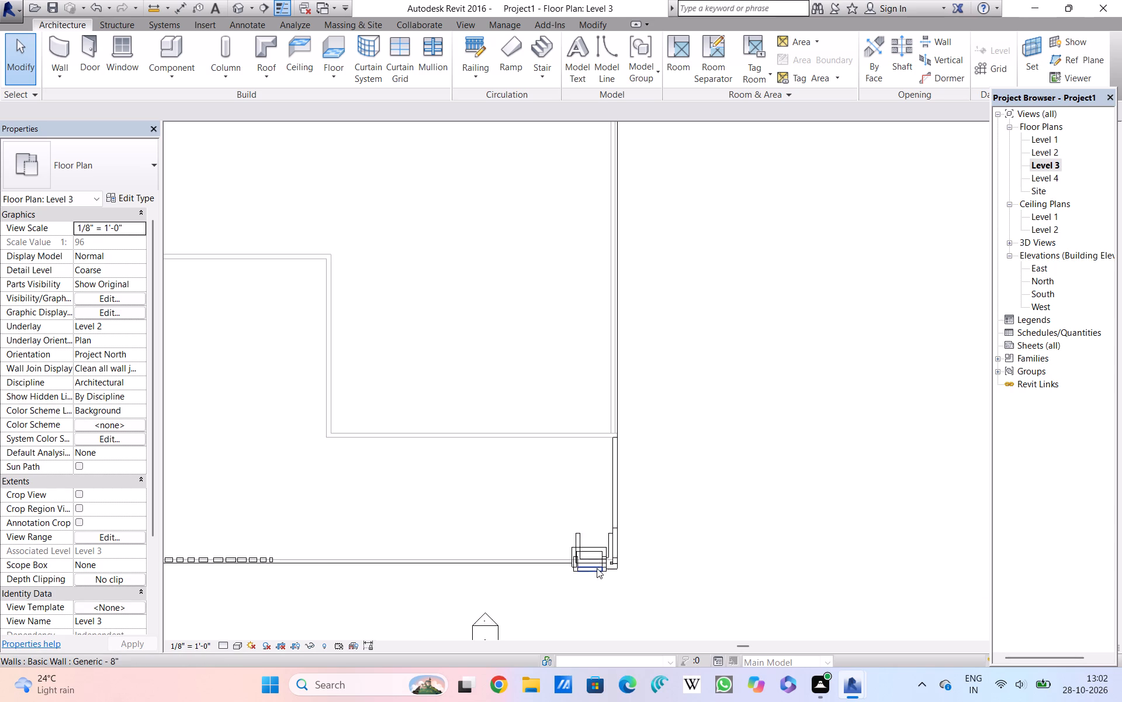
{"action": "scroll", "coordinate": [597, 568], "scroll_direction": "up", "scroll_amount": 4}
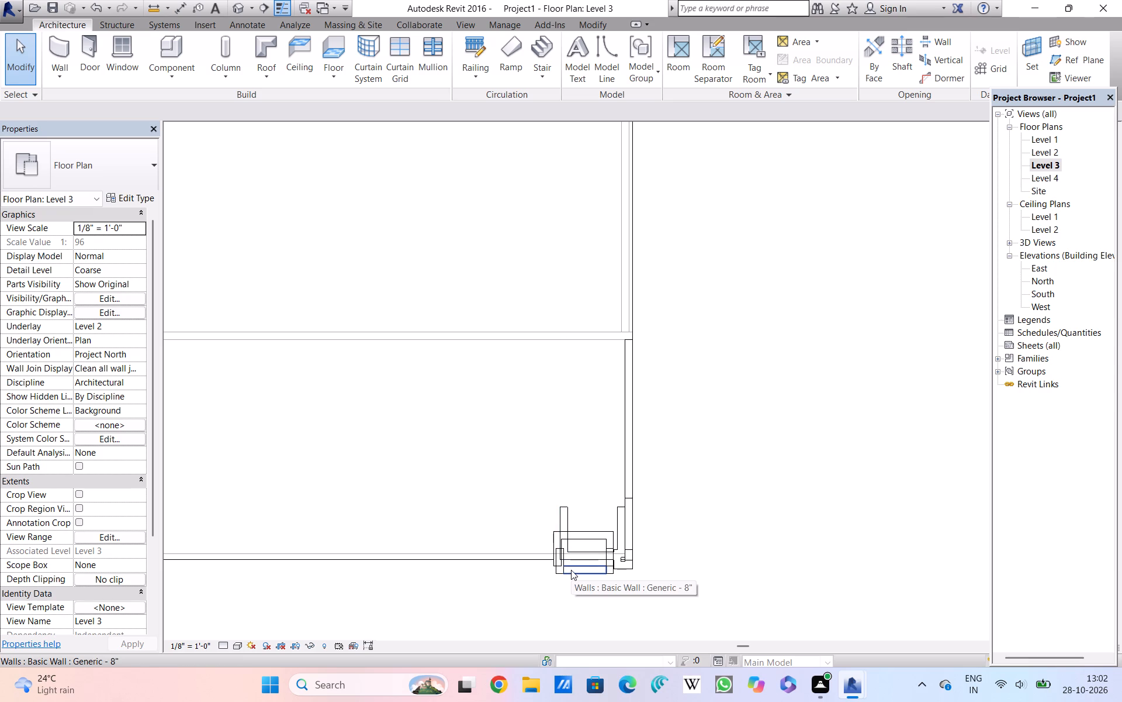
{"action": "left_click", "coordinate": [577, 555]}
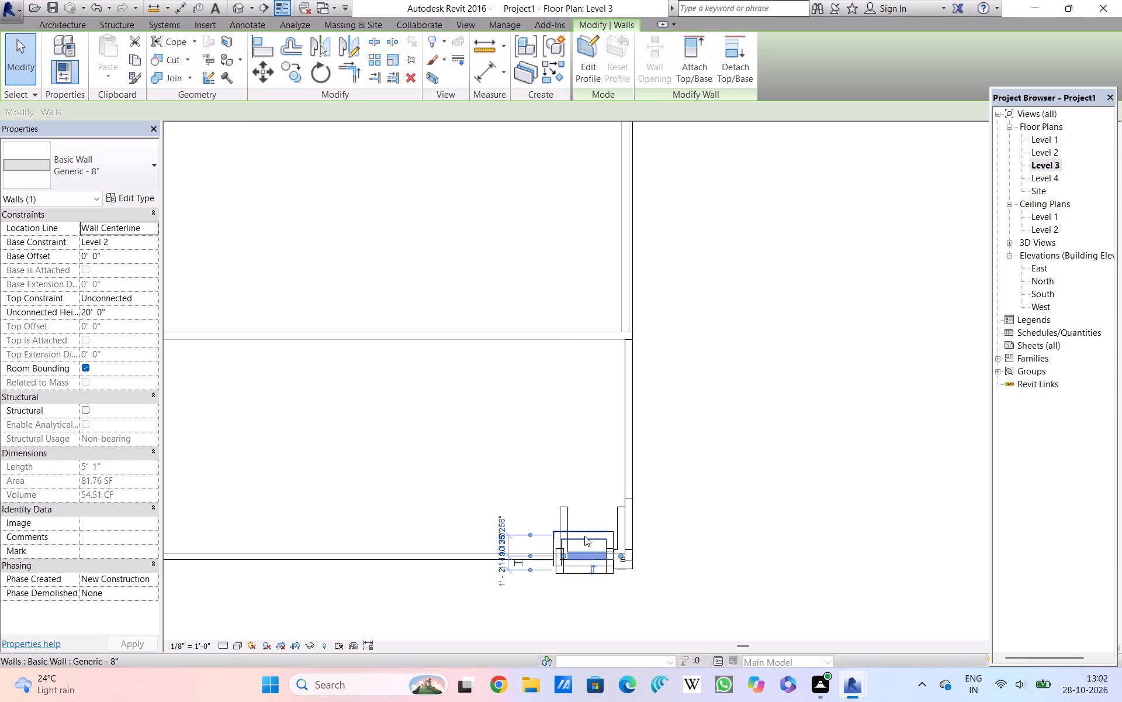
{"action": "left_click", "coordinate": [584, 536]}
{"action": "left_click", "coordinate": [614, 548], "text": "ctrl"}
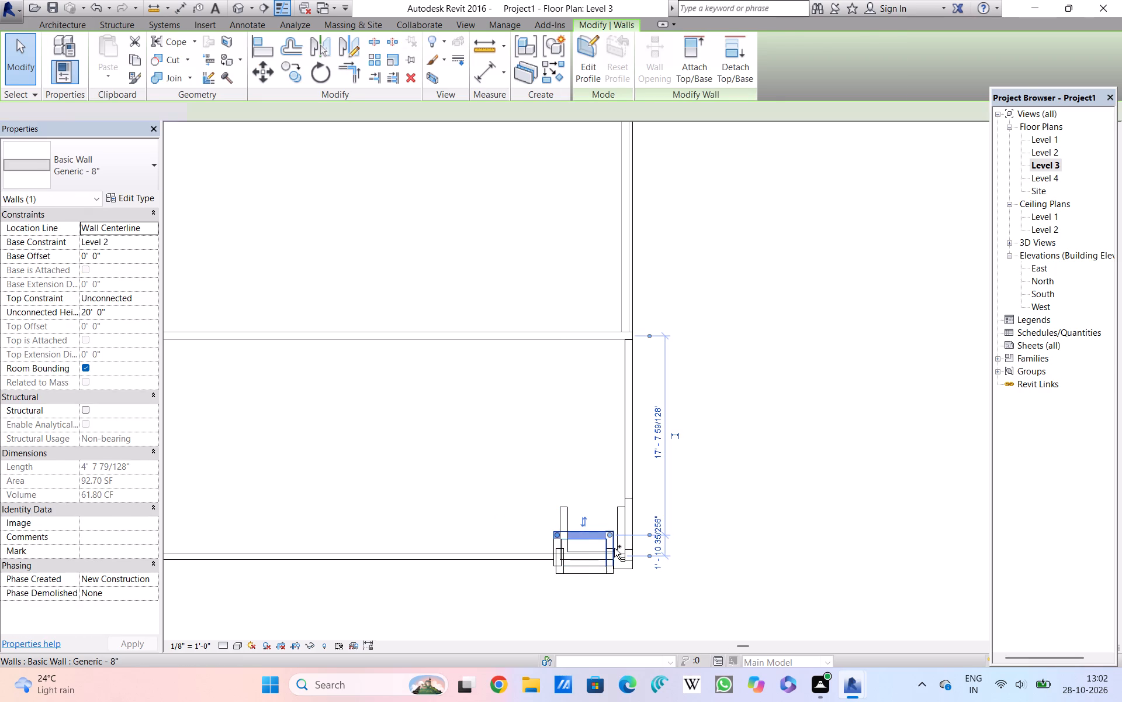
{"action": "left_click", "coordinate": [558, 550], "text": "ctrl"}
{"action": "key", "text": "Delete"}
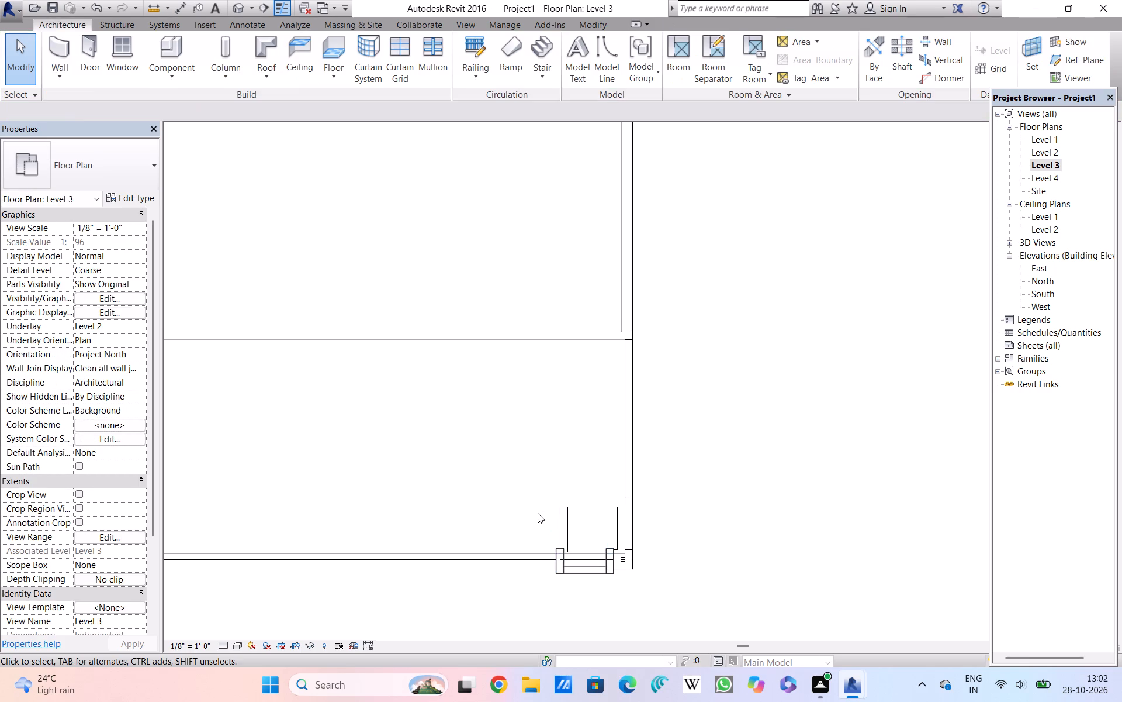
Delete the south-east shaft's U-shaped set of Generic - 8" walls: its west, south and east walls.
{"action": "left_click", "coordinate": [568, 534]}
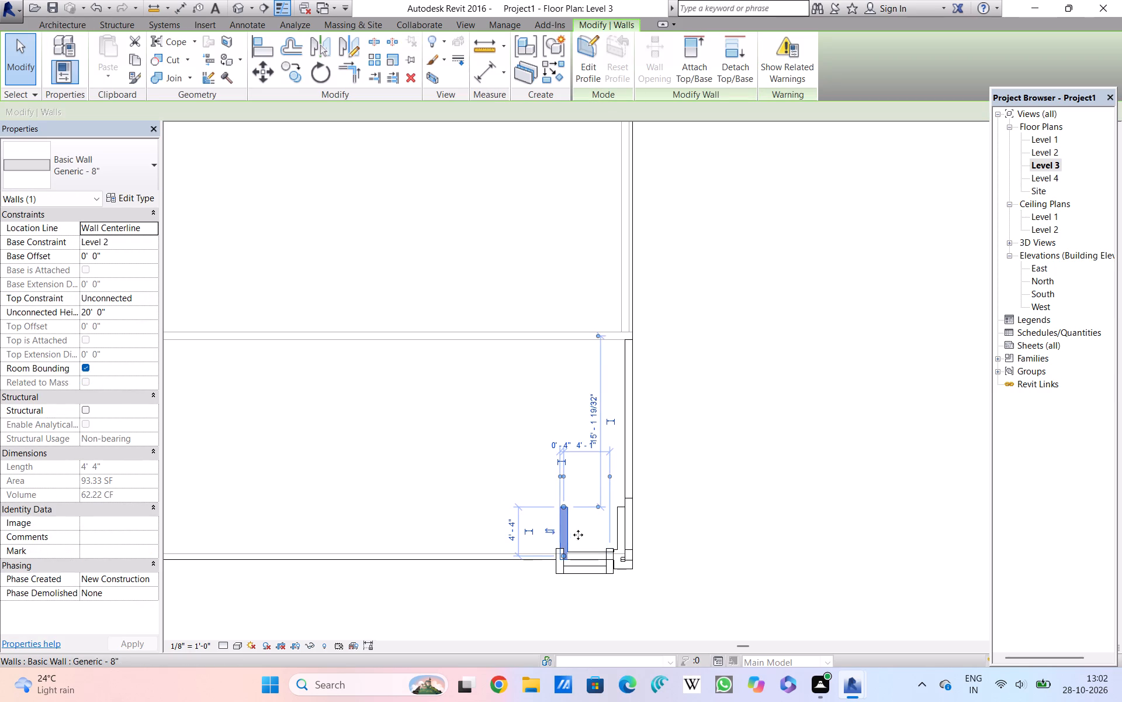
{"action": "double_click", "coordinate": [616, 534], "text": "ctrl"}
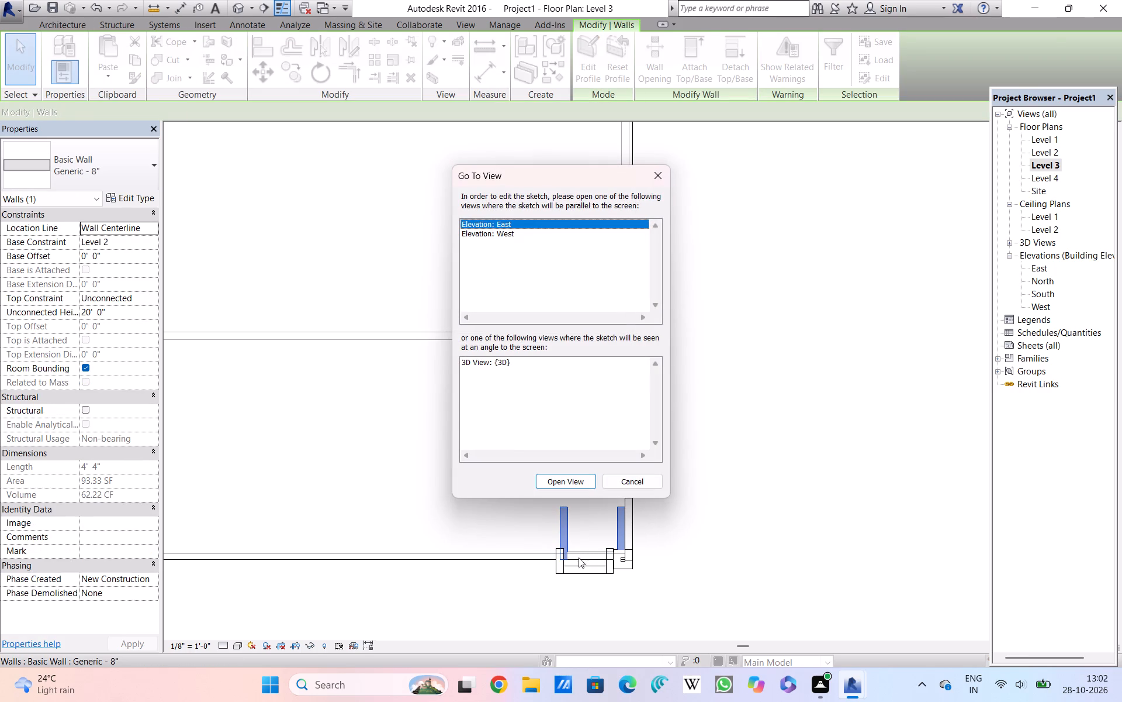
{"action": "left_click", "coordinate": [629, 484]}
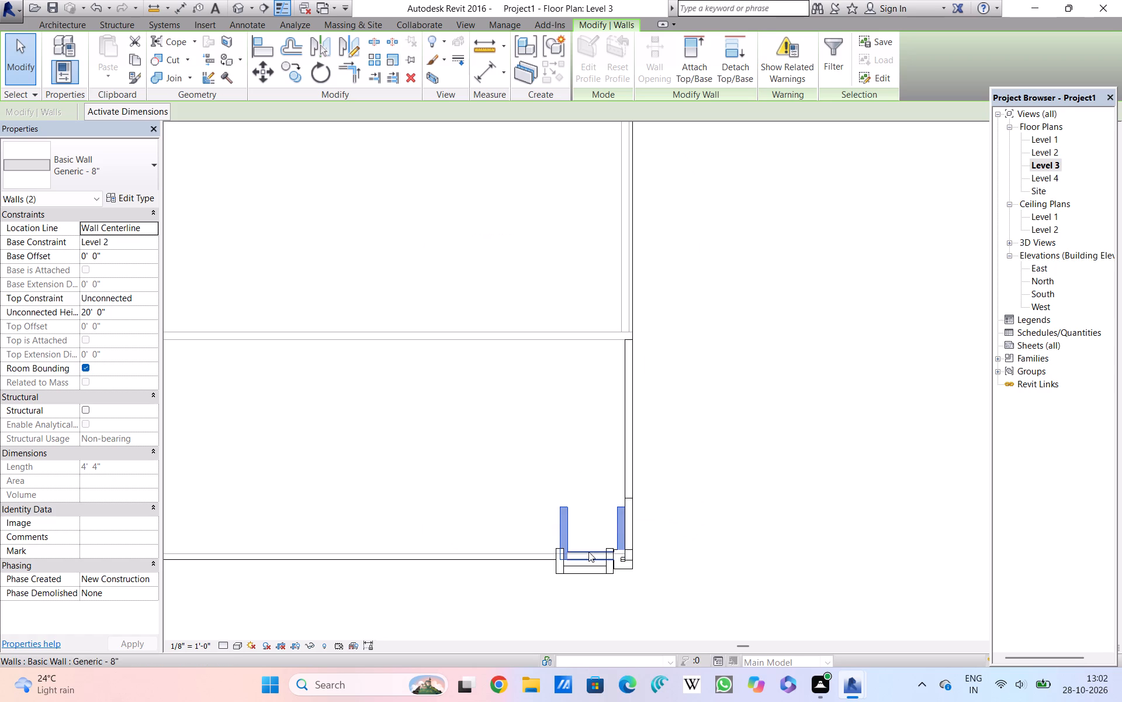
{"action": "left_click", "coordinate": [587, 556]}
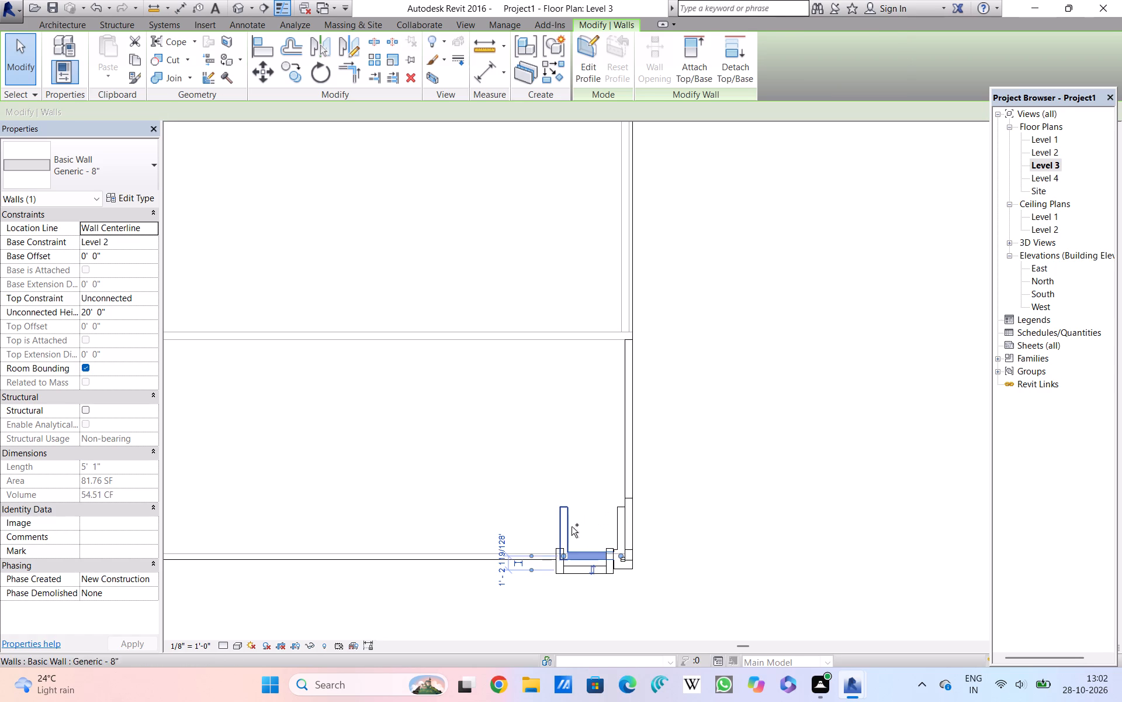
{"action": "left_click", "coordinate": [572, 526], "text": "ctrl"}
{"action": "left_click", "coordinate": [621, 526], "text": "ctrl"}
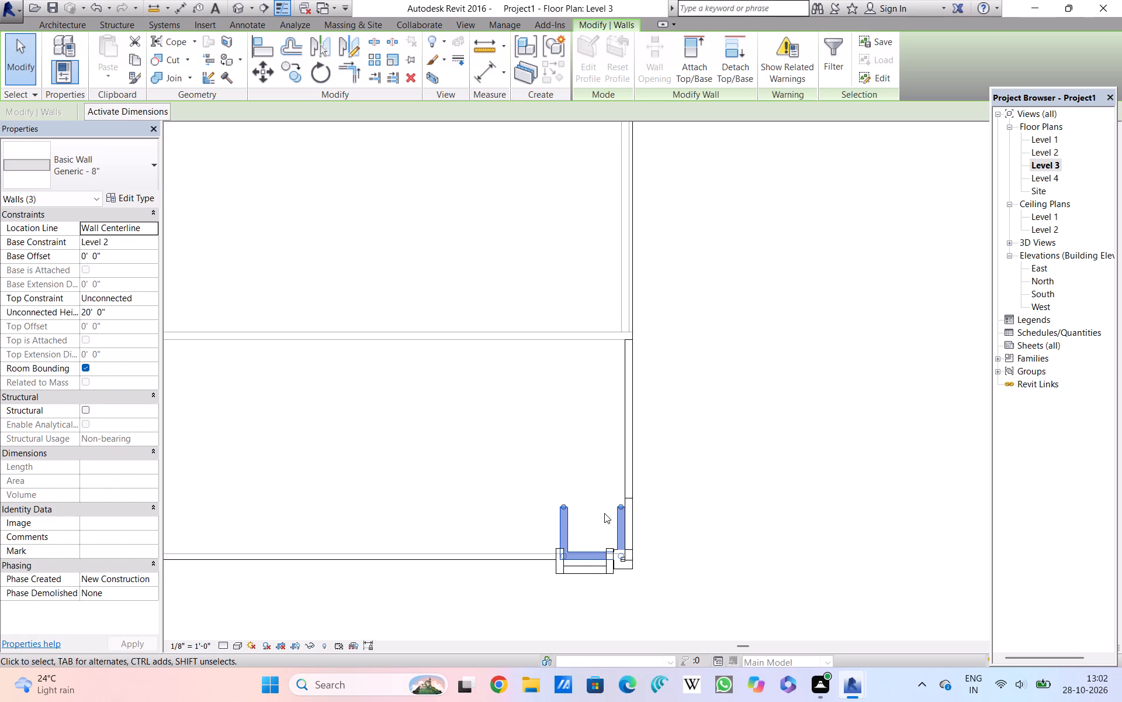
{"action": "key", "text": "Delete"}
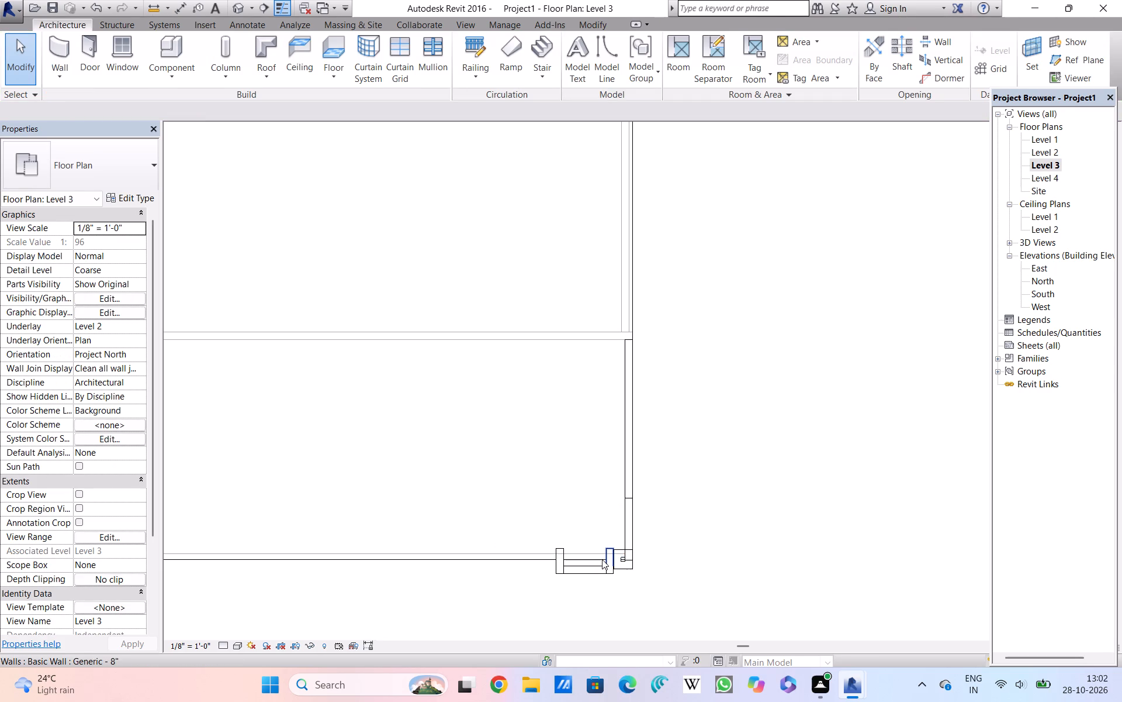
Start a Level 3 roof by footprint and sketch a rectangular boundary about 5'-7" wide around the U-shaped walls near the south-east corner.
{"action": "scroll", "coordinate": [602, 559], "scroll_direction": "up", "scroll_amount": 11}
{"action": "scroll", "coordinate": [595, 565], "scroll_direction": "down", "scroll_amount": 4}
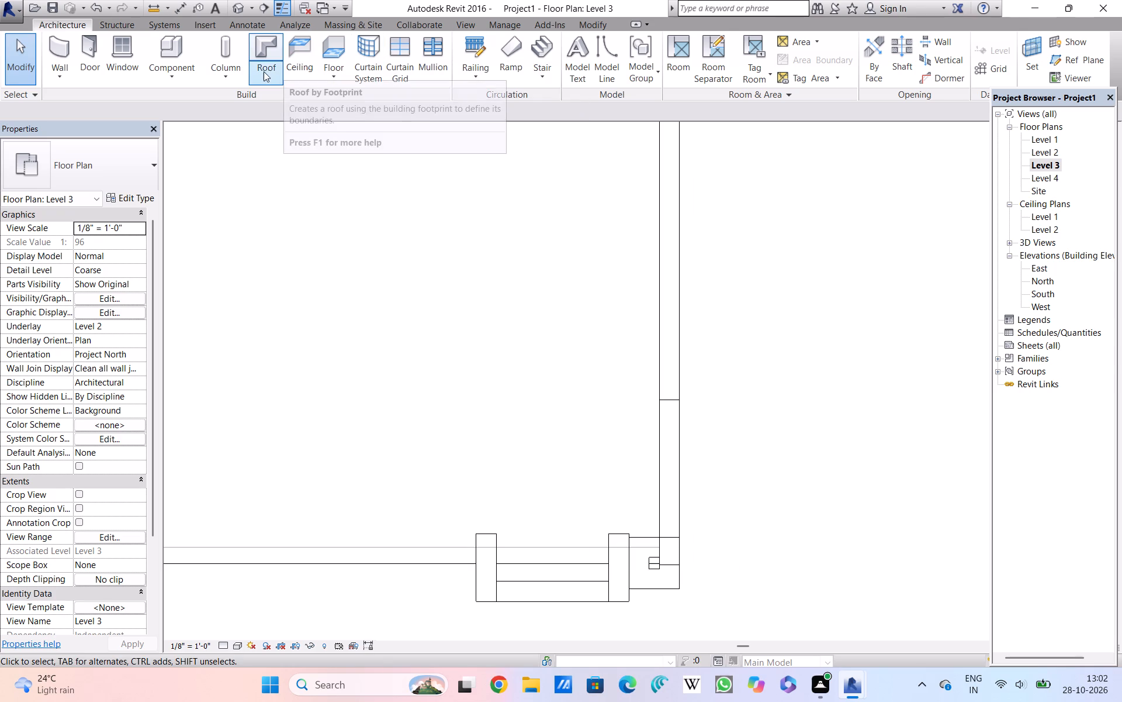
{"action": "left_click", "coordinate": [263, 53]}
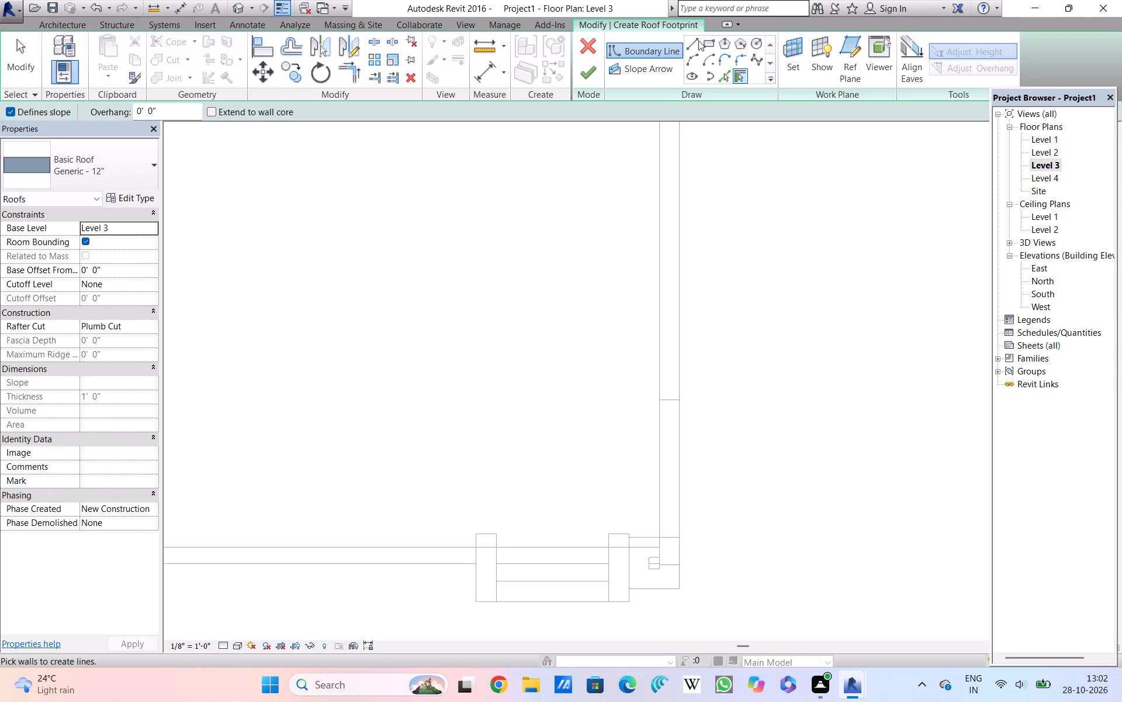
{"action": "left_click", "coordinate": [705, 40]}
{"action": "scroll", "coordinate": [581, 450], "scroll_direction": "down", "scroll_amount": 1}
{"action": "middle_click_drag", "start_coordinate": [580, 449], "coordinate": [579, 446]}
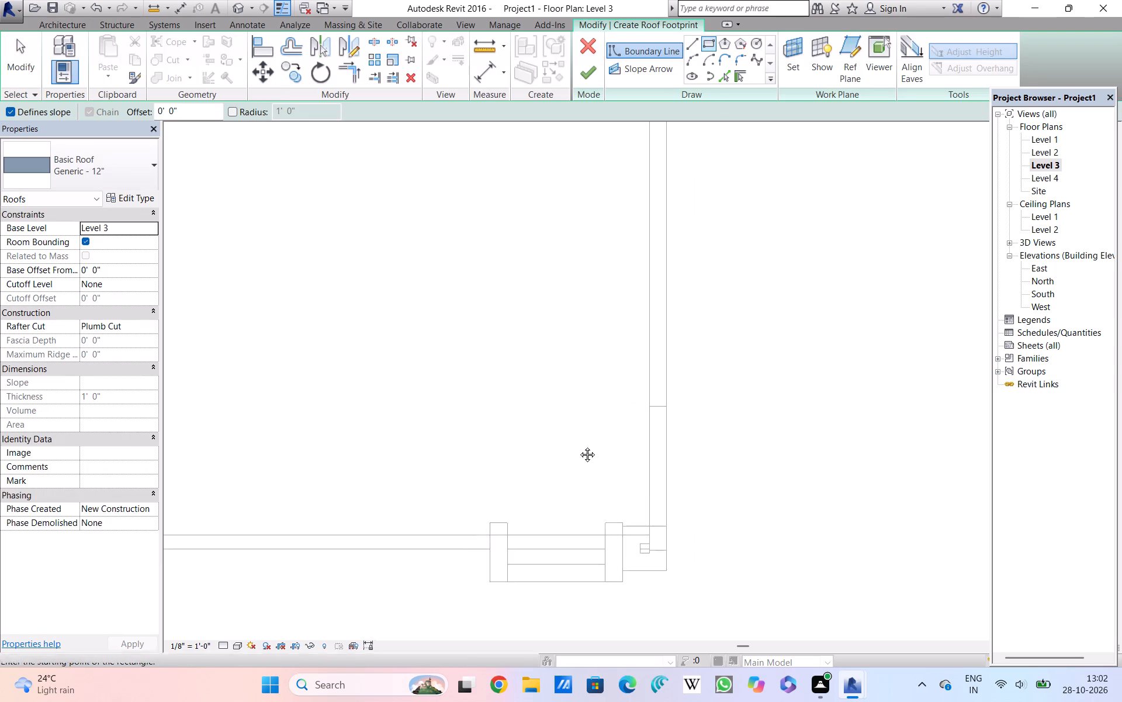
{"action": "middle_click_drag", "start_coordinate": [579, 446], "coordinate": [581, 356]}
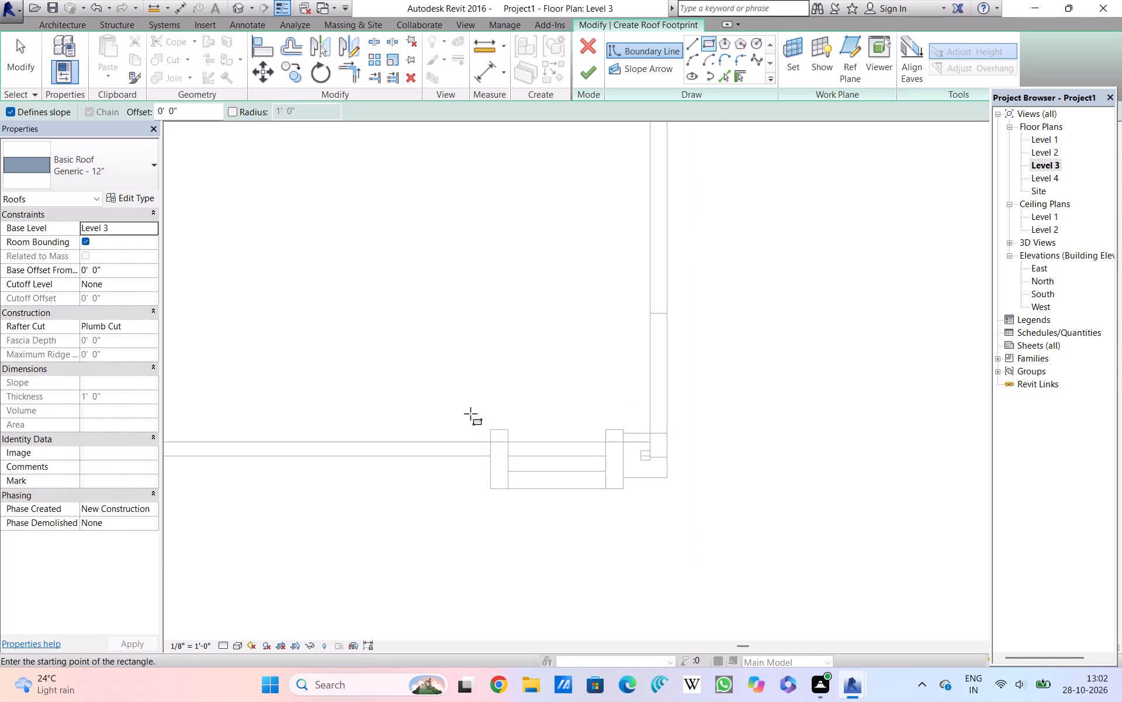
{"action": "double_click", "coordinate": [470, 414]}
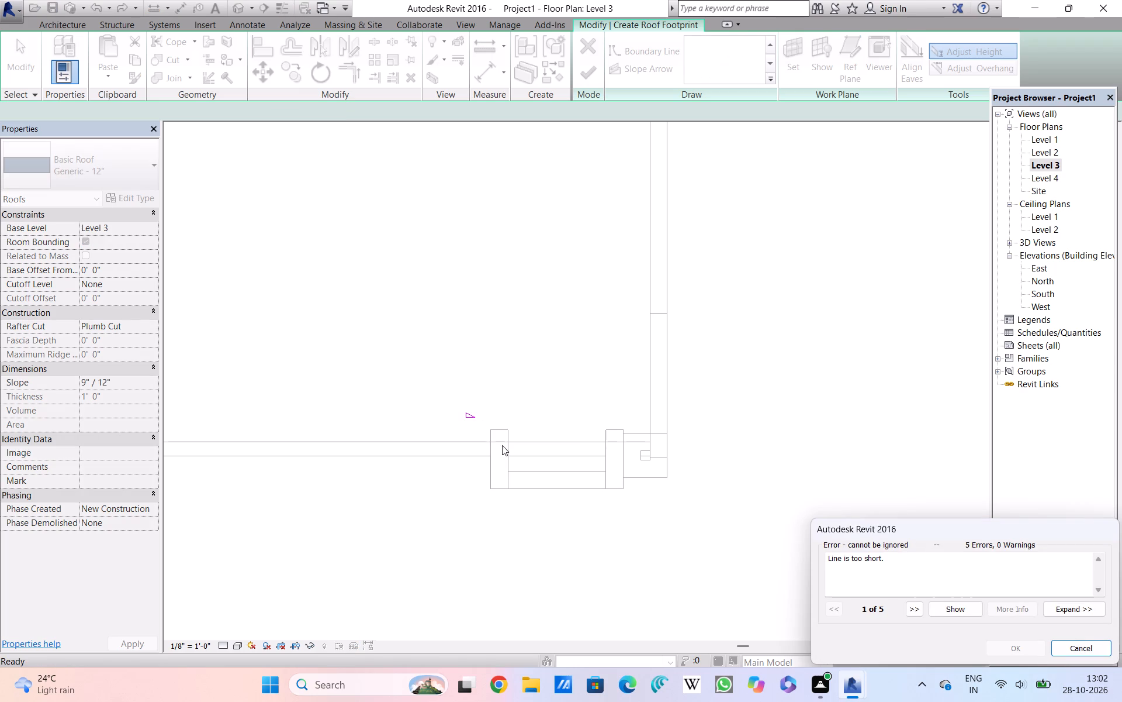
{"action": "left_click", "coordinate": [1081, 647]}
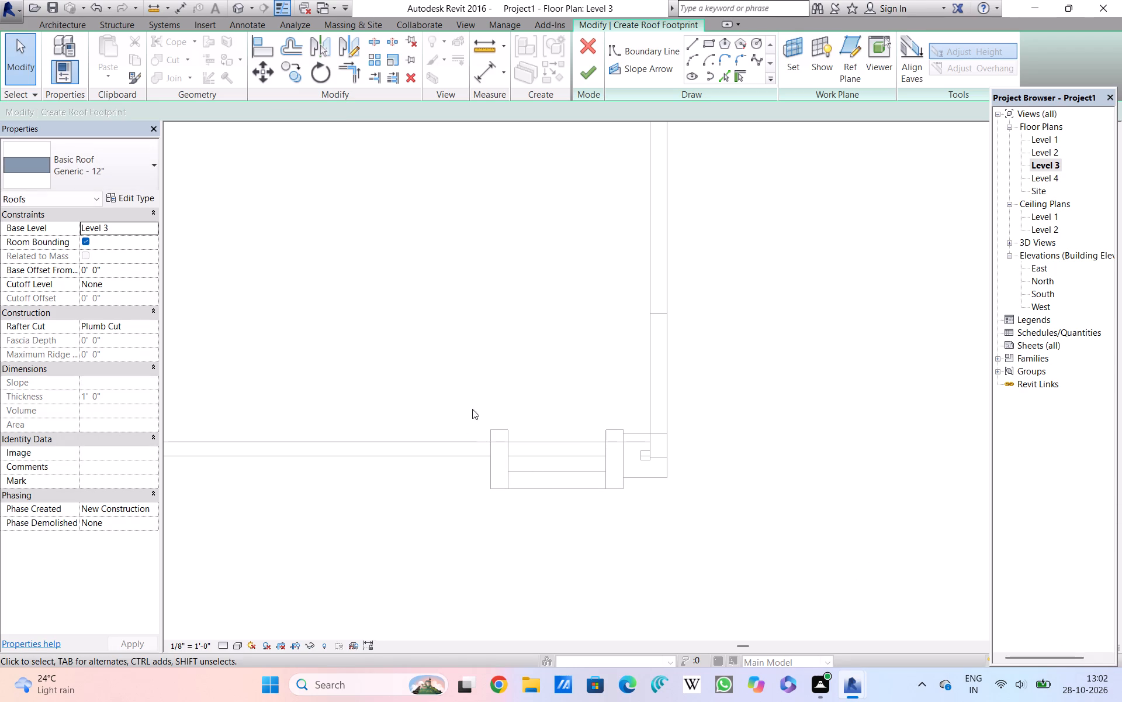
{"action": "double_click", "coordinate": [713, 41]}
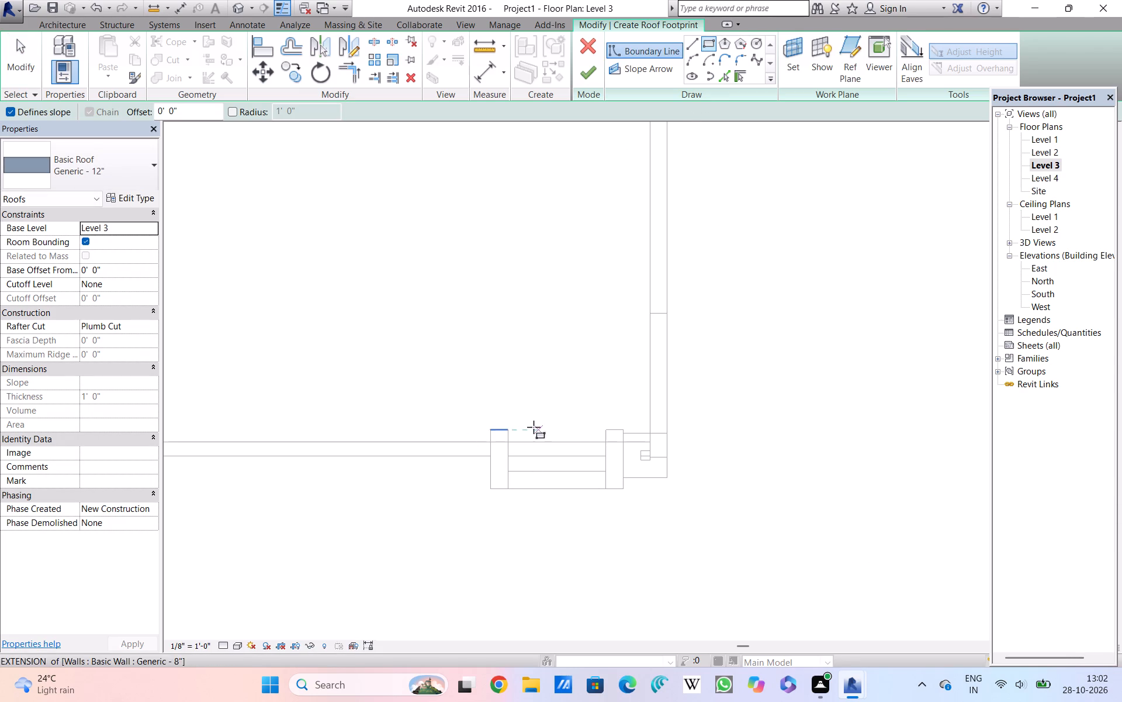
{"action": "left_click", "coordinate": [484, 412]}
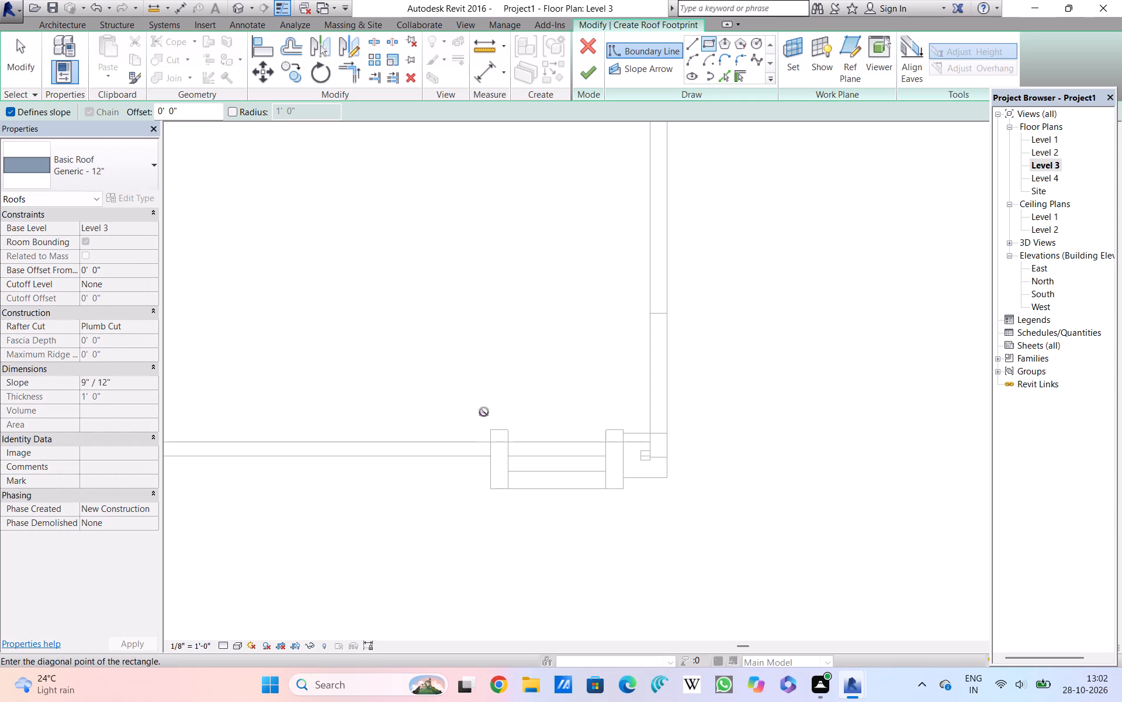
{"action": "left_click", "coordinate": [631, 501]}
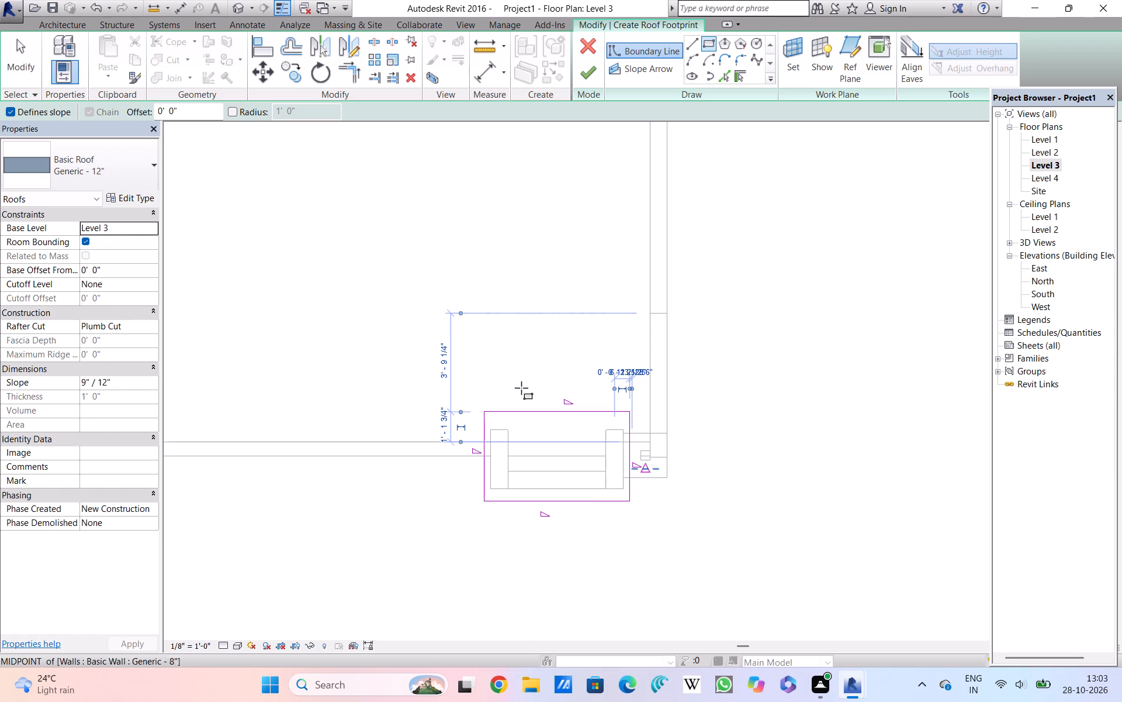
Turn off Defines slope for further boundary lines, finish the Generic - 12" roof and attach the highlighted walls to it.
{"action": "left_click", "coordinate": [12, 110]}
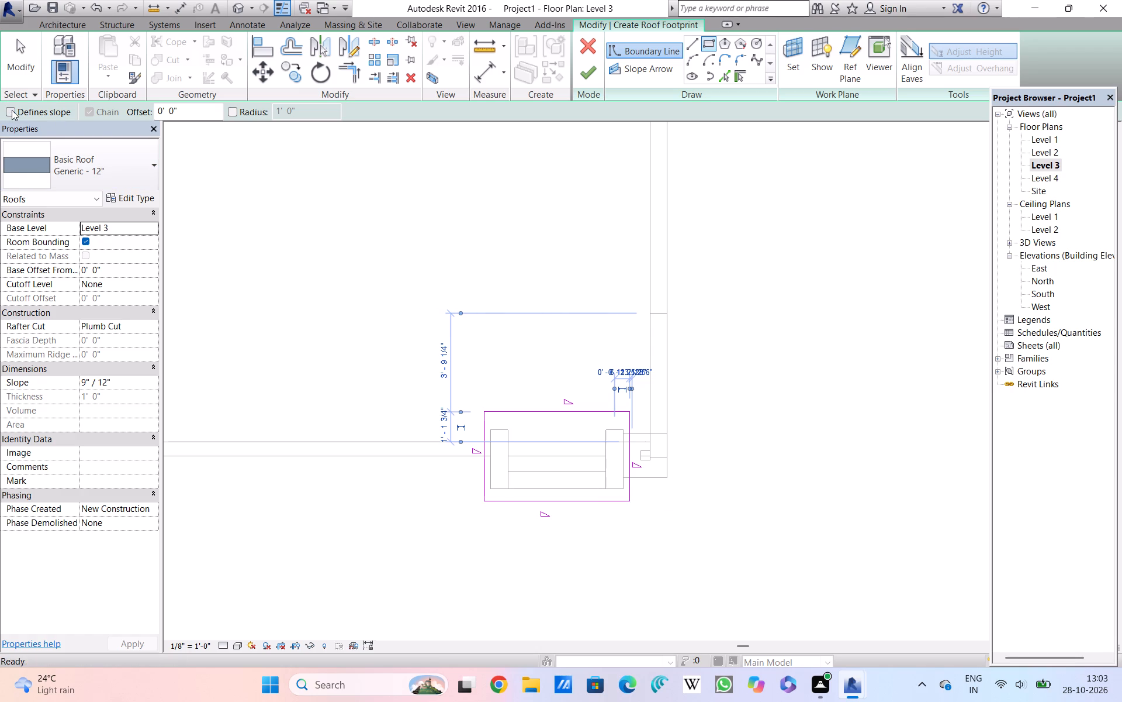
{"action": "left_click", "coordinate": [587, 74]}
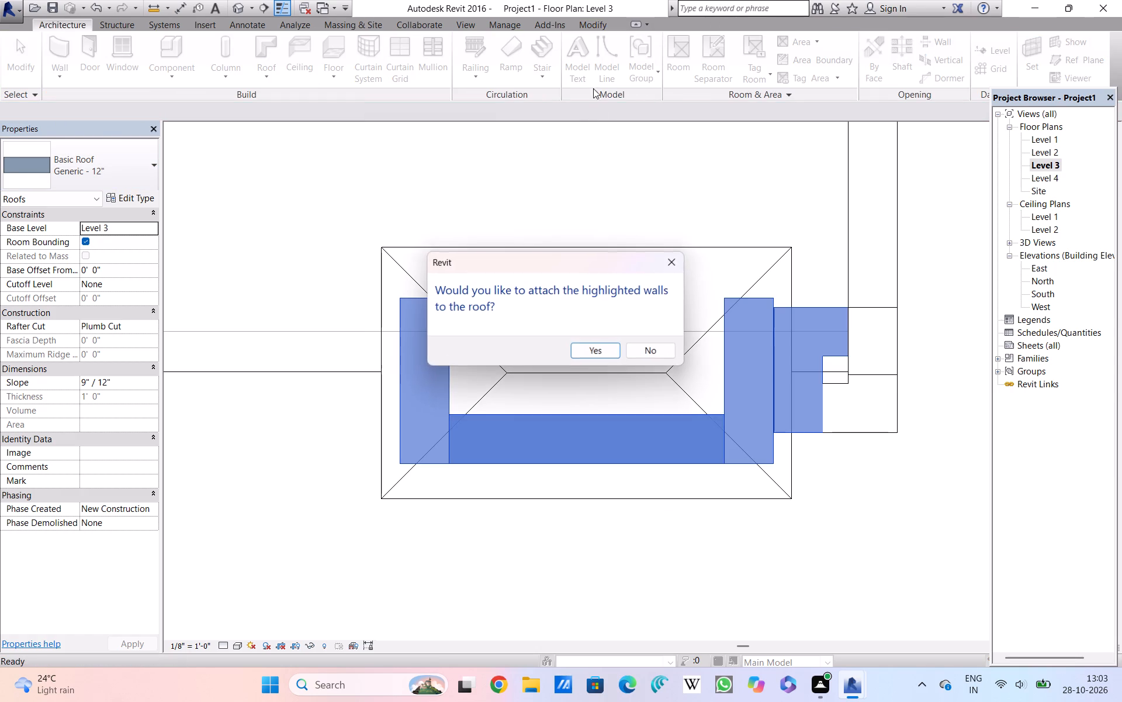
{"action": "left_click", "coordinate": [596, 349]}
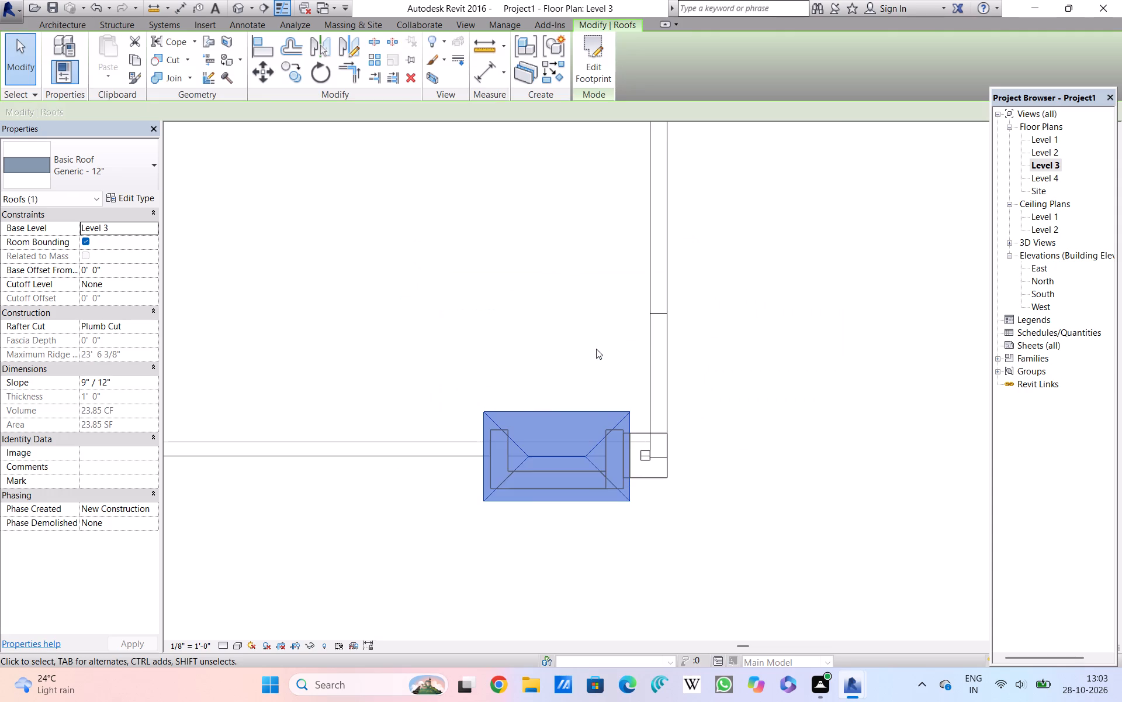
{"action": "left_click", "coordinate": [570, 352]}
Switch to the 3D view, saving the project in Documents as "modern 3d design" along the way.
{"action": "scroll", "coordinate": [596, 346], "scroll_direction": "down", "scroll_amount": 4}
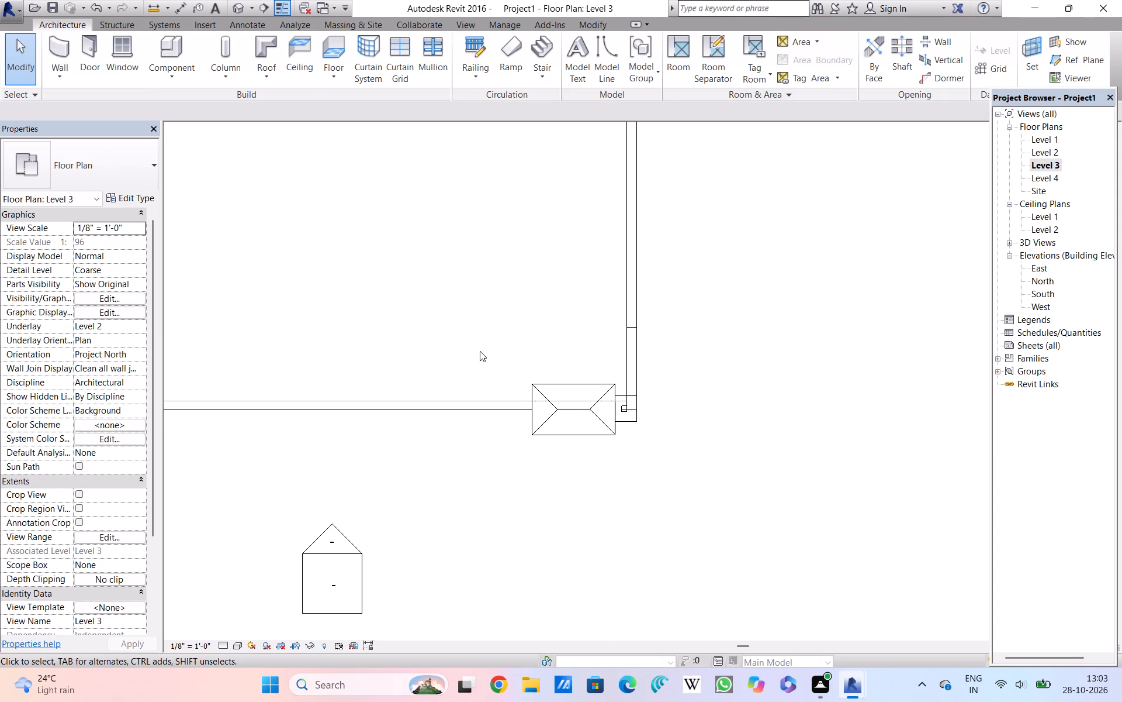
{"action": "left_click", "coordinate": [234, 5]}
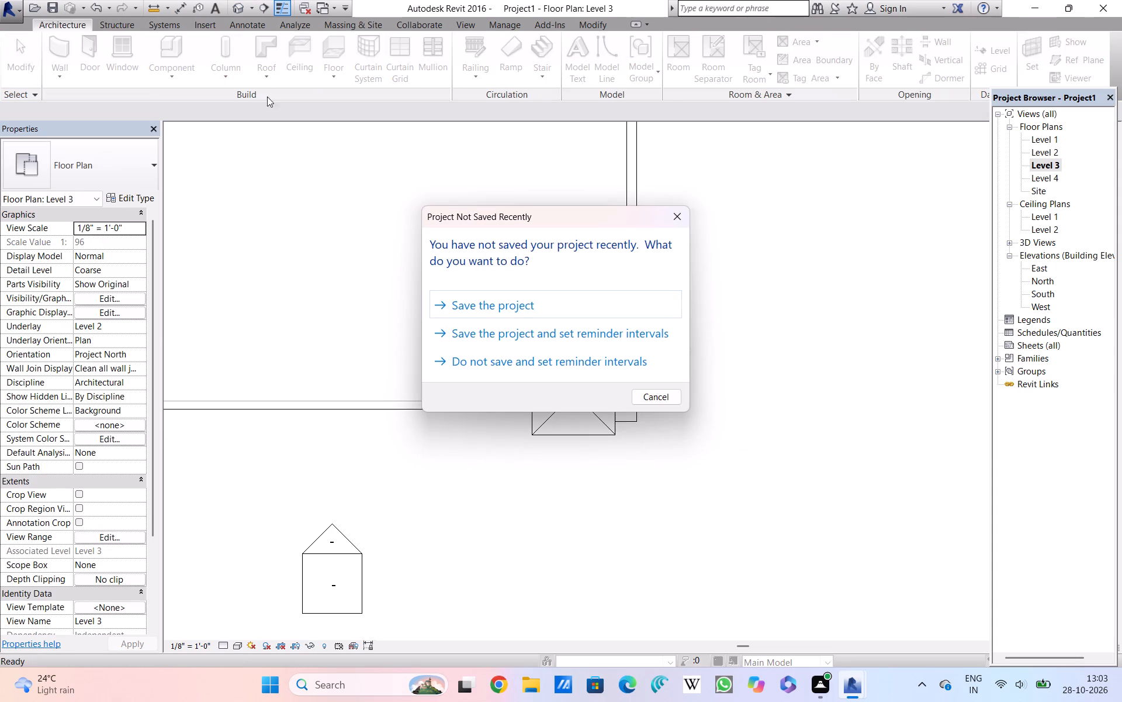
{"action": "left_click", "coordinate": [518, 298]}
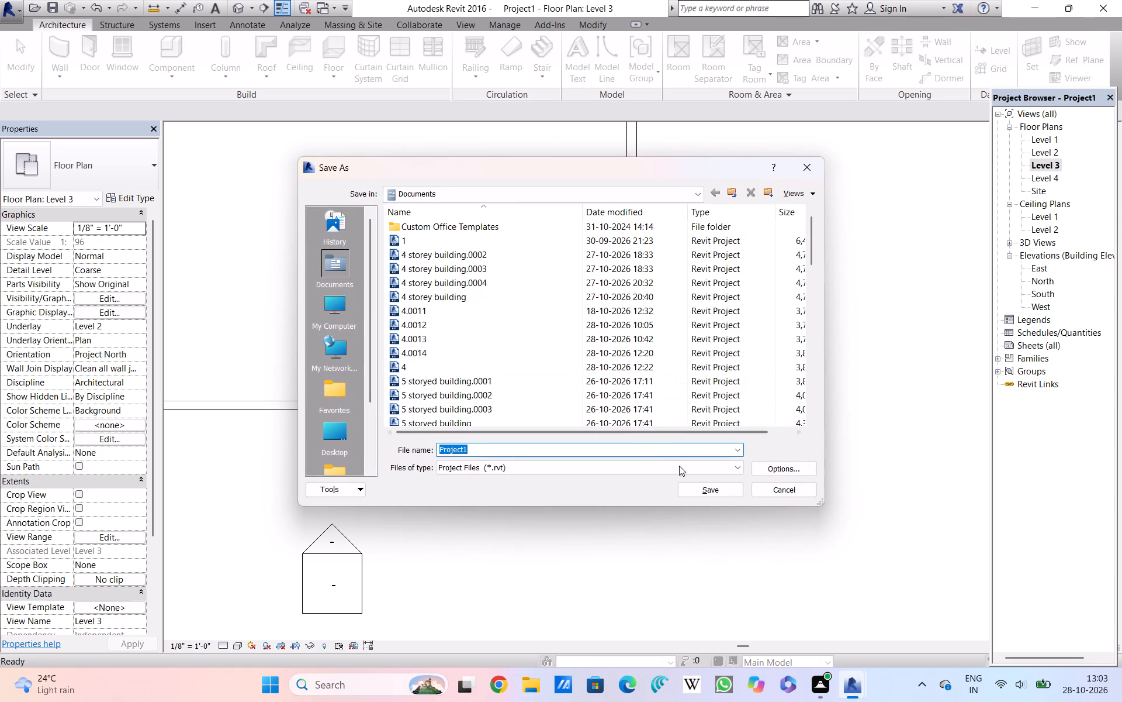
{"action": "key", "text": "BackSpace"}
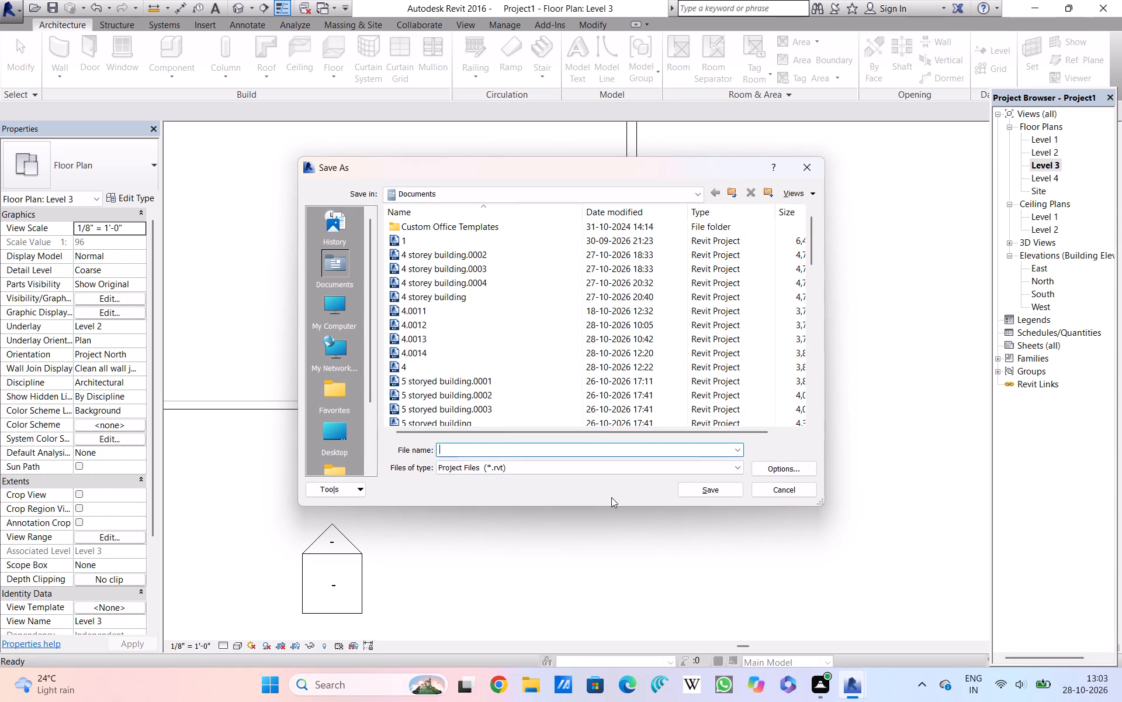
{"action": "type", "text": "modern 3d"}
{"action": "key", "text": "space"}
{"action": "type", "text": "design"}
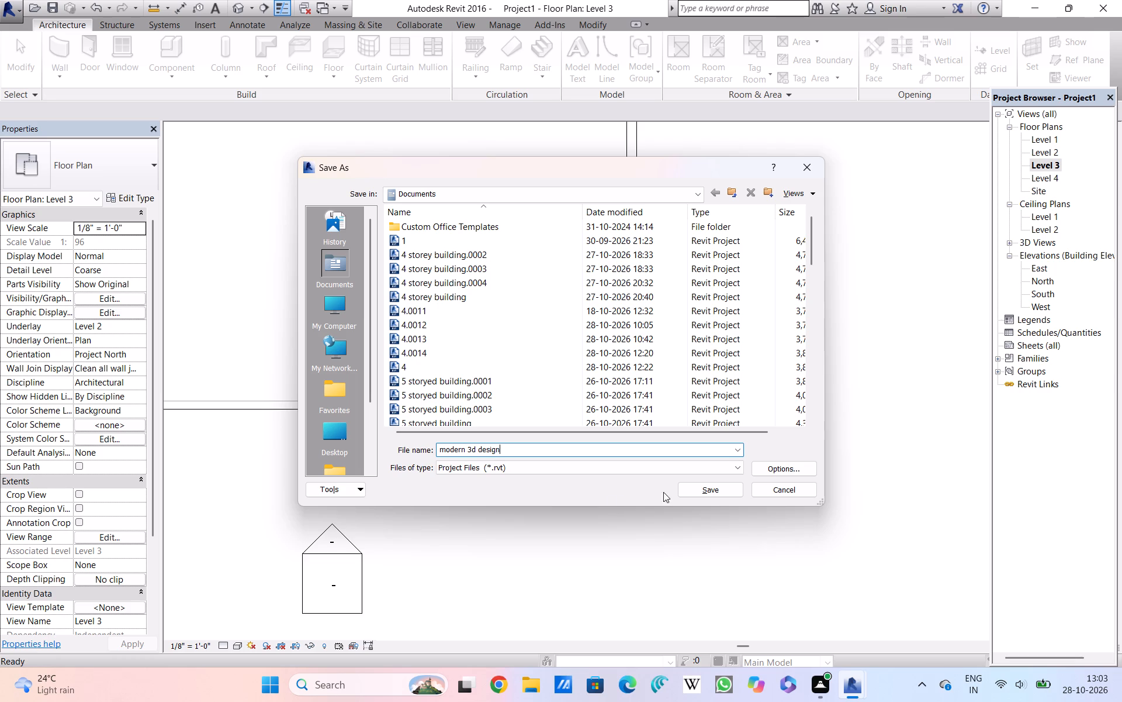
{"action": "left_click", "coordinate": [692, 488]}
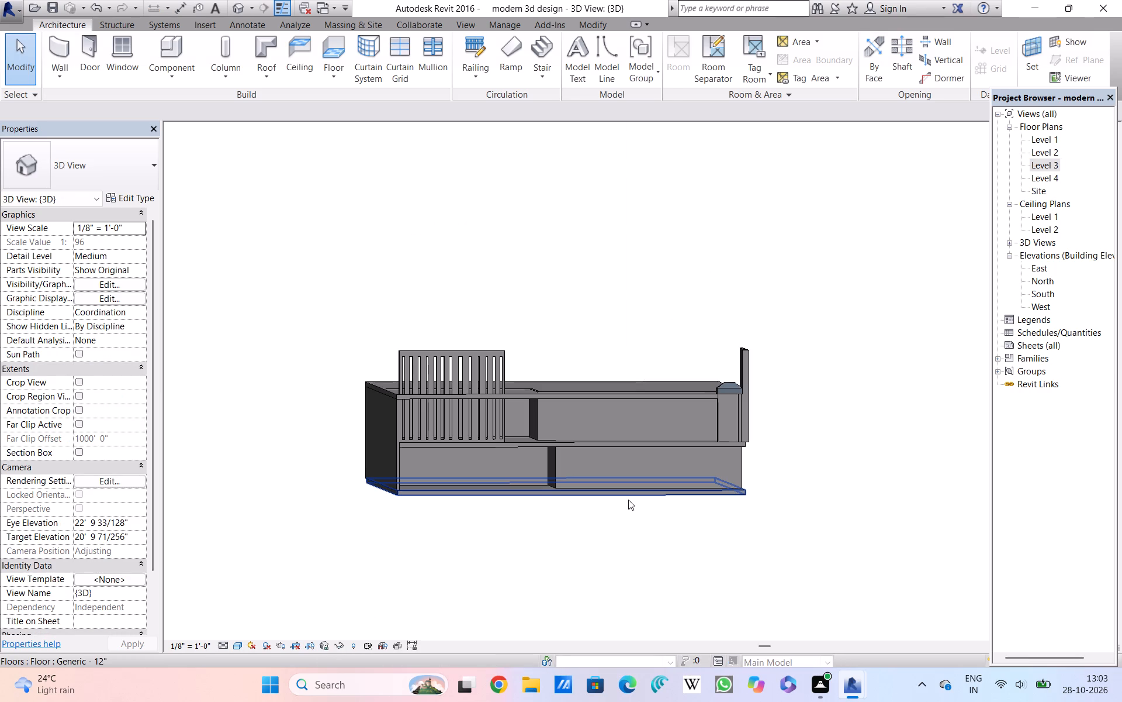
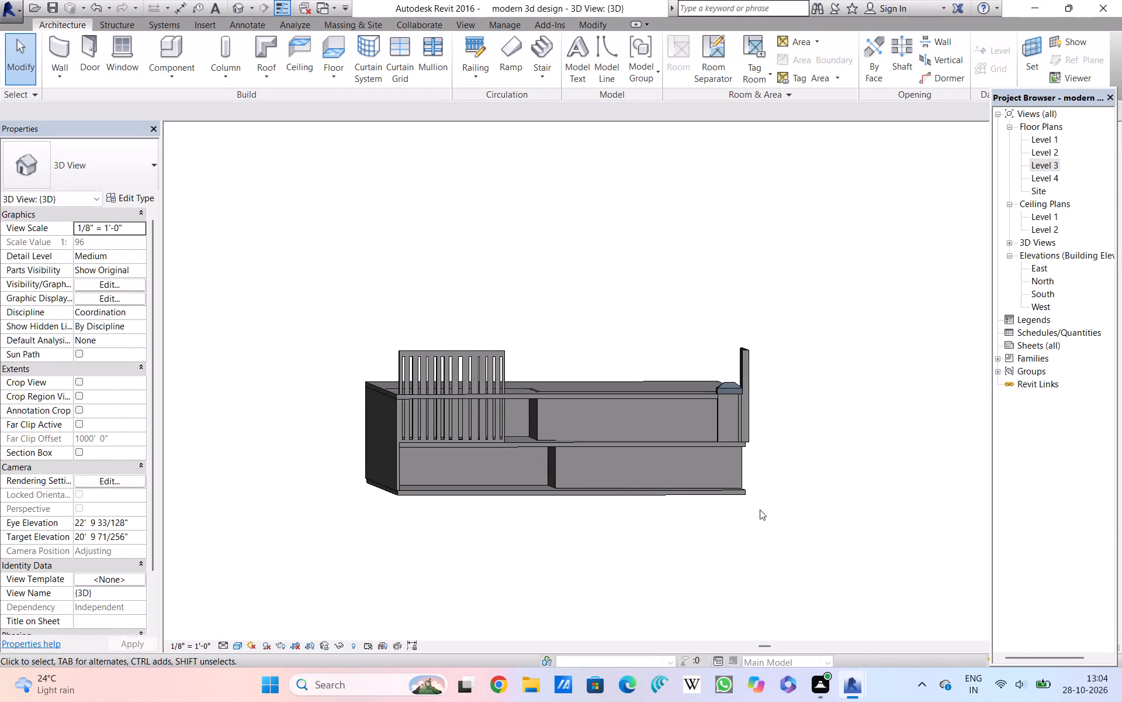
Inspect the type properties of the small Generic - 12" roof over the south-east corner shaft.
{"action": "middle_click_drag", "start_coordinate": [769, 493], "coordinate": [745, 547], "text": "shift"}
{"action": "scroll", "coordinate": [750, 531], "scroll_direction": "down", "scroll_amount": 1, "text": "shift"}
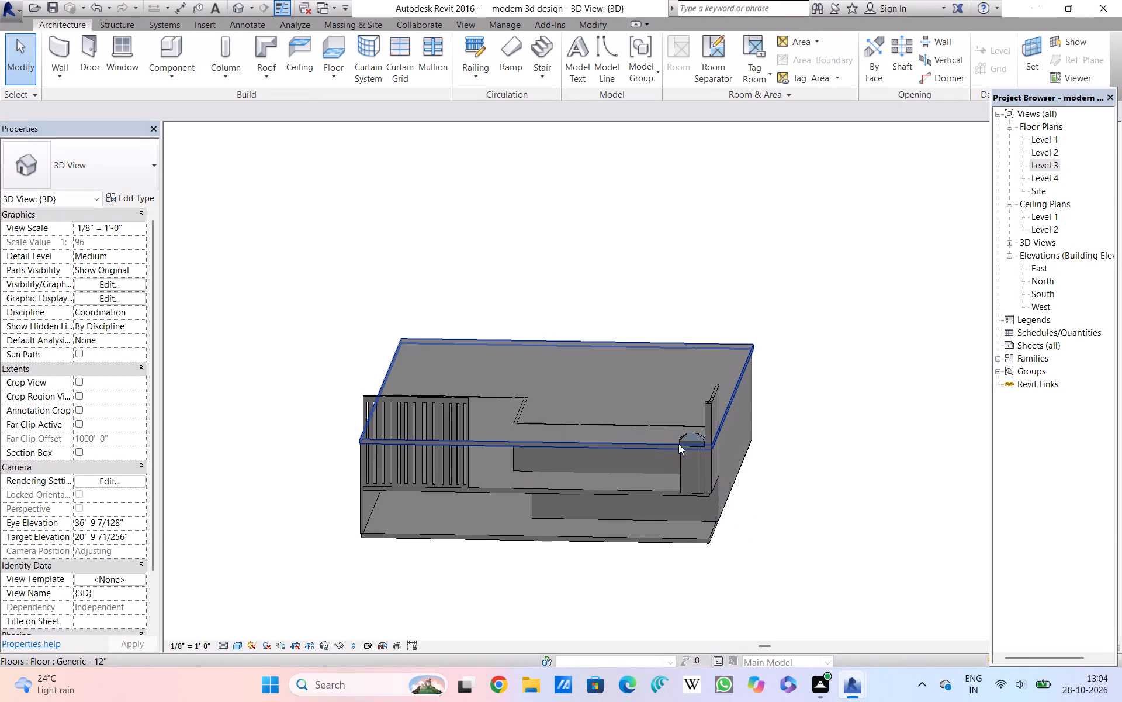
{"action": "left_click", "coordinate": [685, 439]}
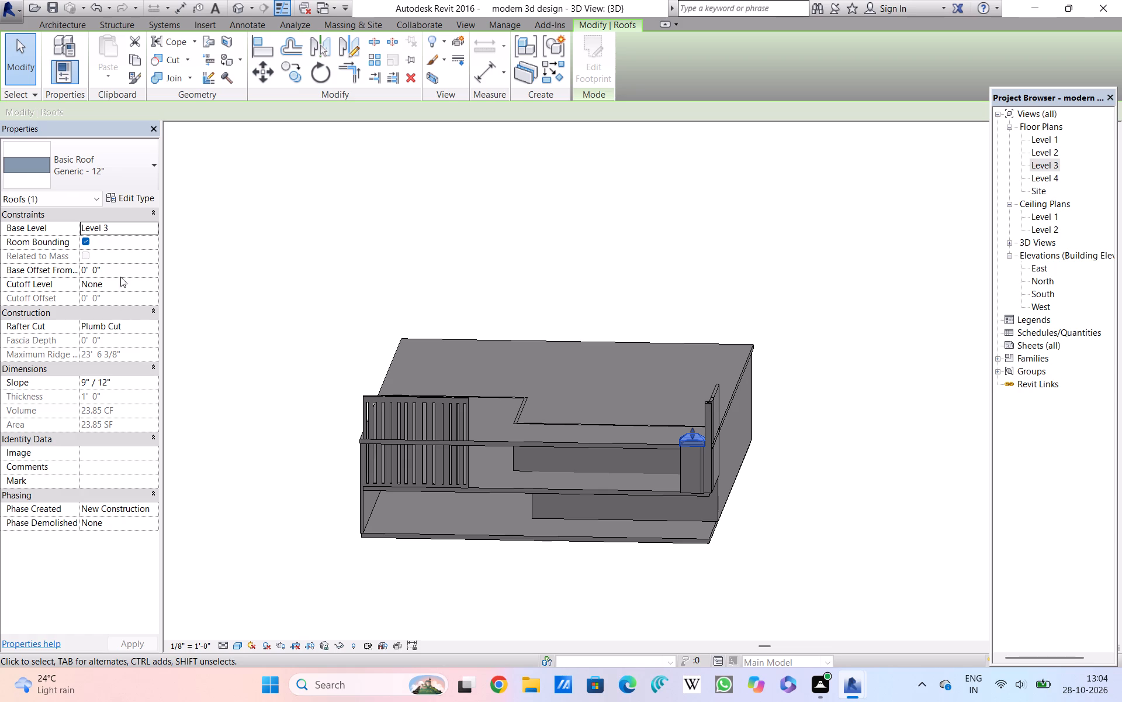
{"action": "left_click", "coordinate": [131, 204]}
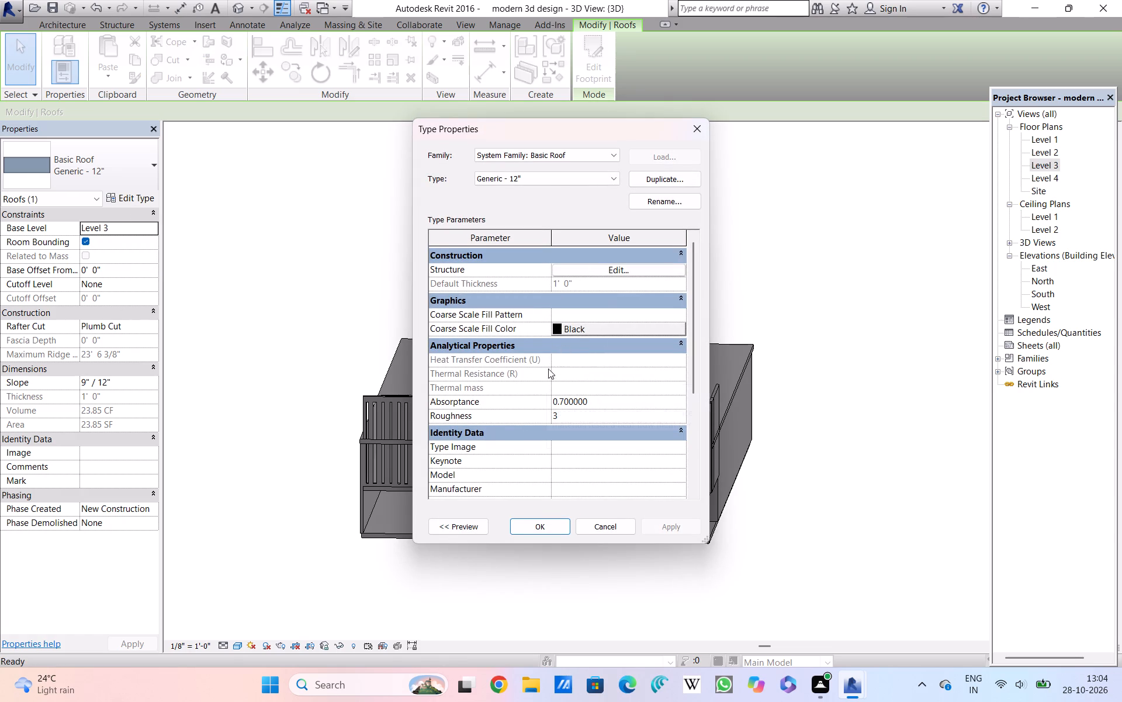
{"action": "left_click", "coordinate": [617, 523]}
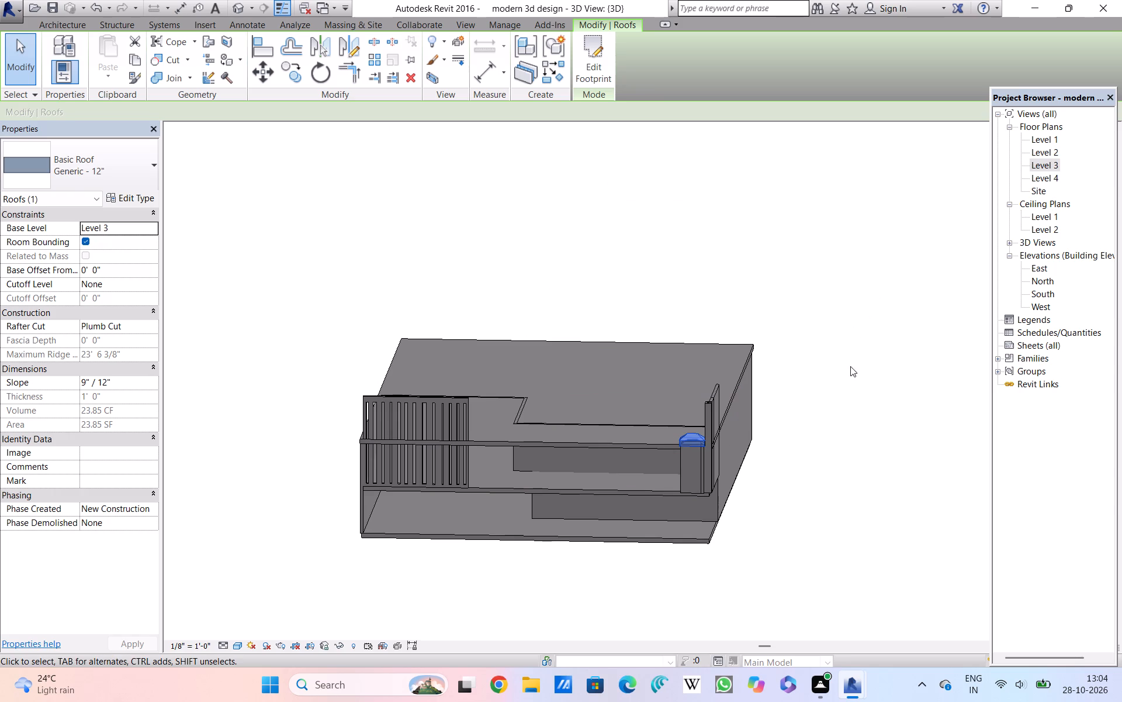
In the Level 3 plan, edit the shaft roof's footprint so its short west and east boundary lines no longer define slope.
{"action": "double_click", "coordinate": [1045, 166]}
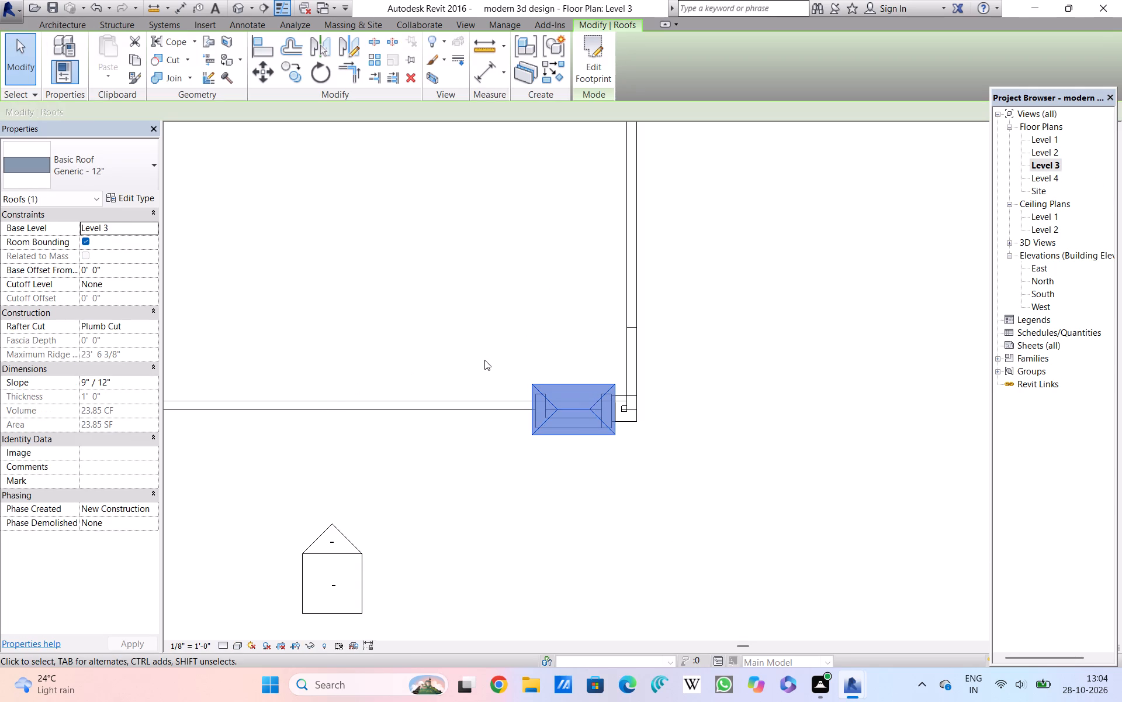
{"action": "scroll", "coordinate": [484, 360], "scroll_direction": "down", "scroll_amount": 2}
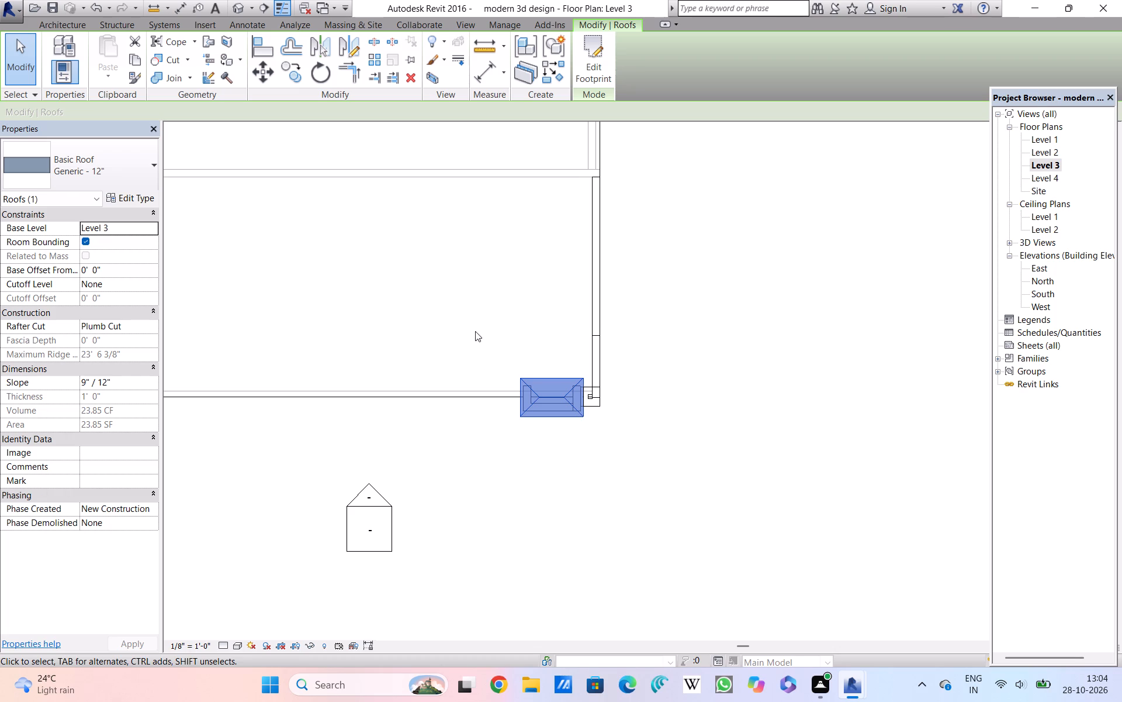
{"action": "middle_click_drag", "start_coordinate": [475, 331], "coordinate": [484, 357]}
{"action": "scroll", "coordinate": [475, 331], "scroll_direction": "down", "scroll_amount": 1}
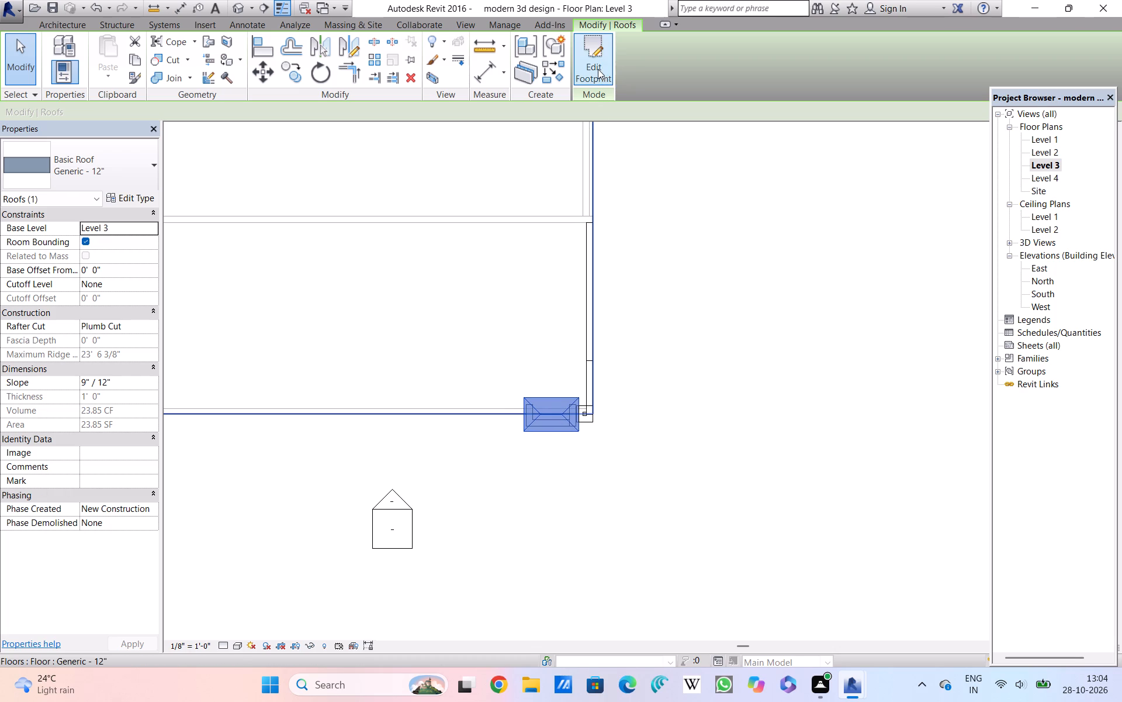
{"action": "left_click", "coordinate": [598, 69]}
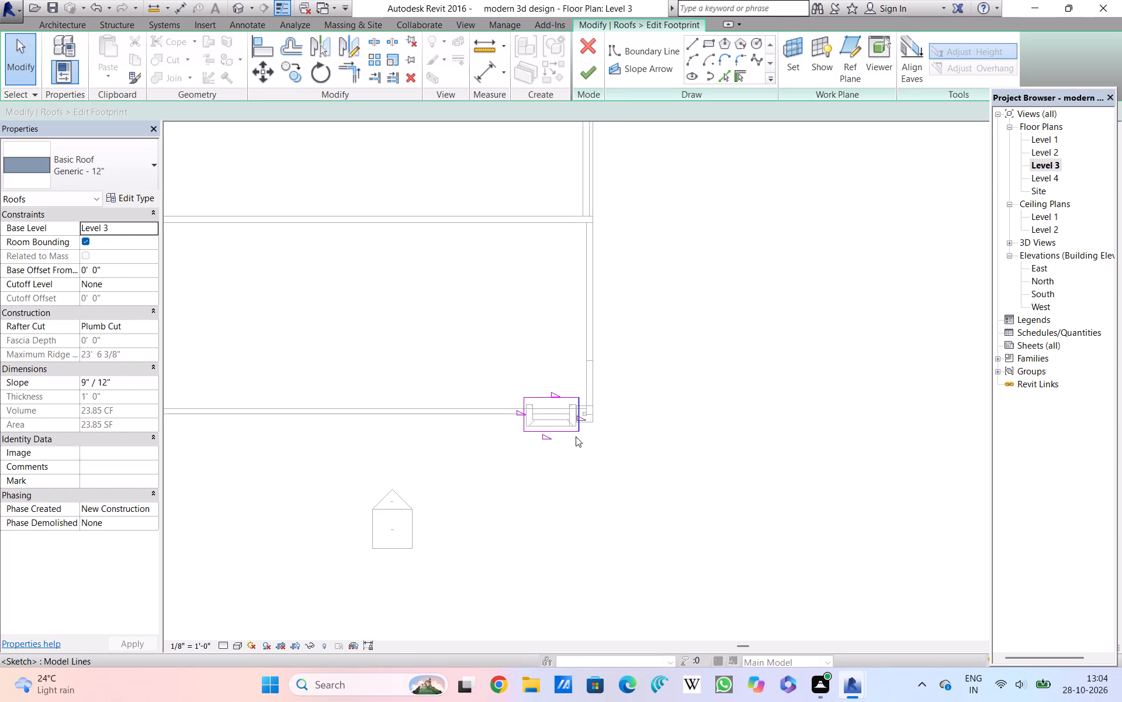
{"action": "scroll", "coordinate": [576, 433], "scroll_direction": "up", "scroll_amount": 8}
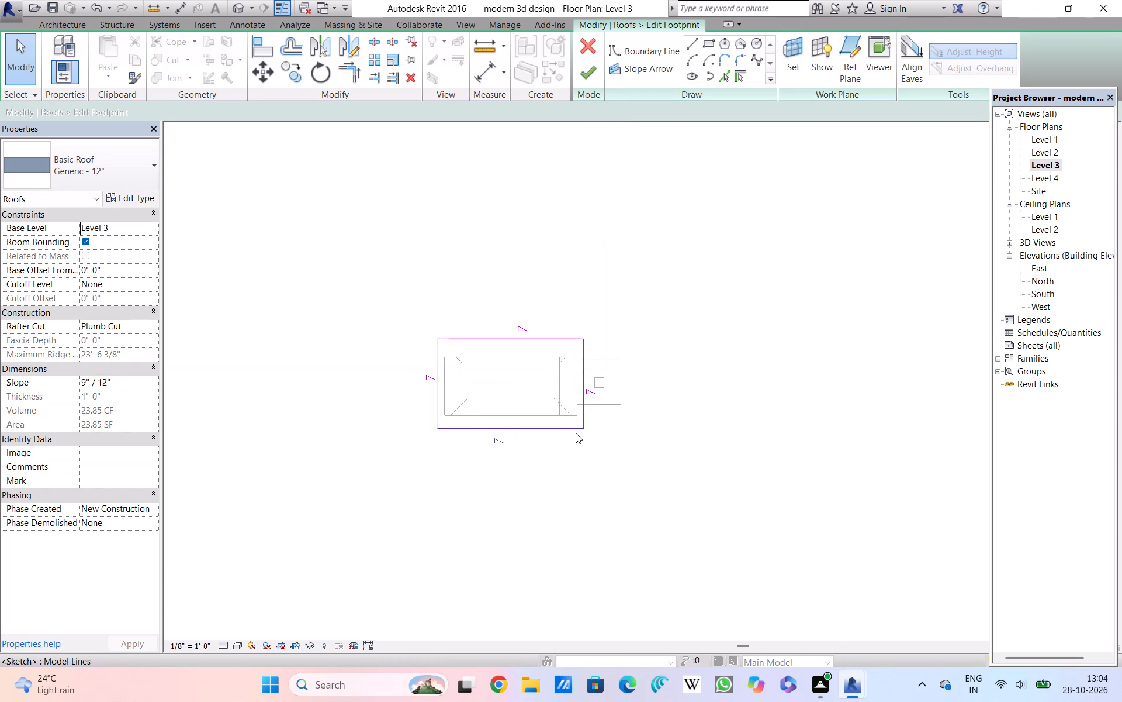
{"action": "scroll", "coordinate": [576, 433], "scroll_direction": "up", "scroll_amount": 2}
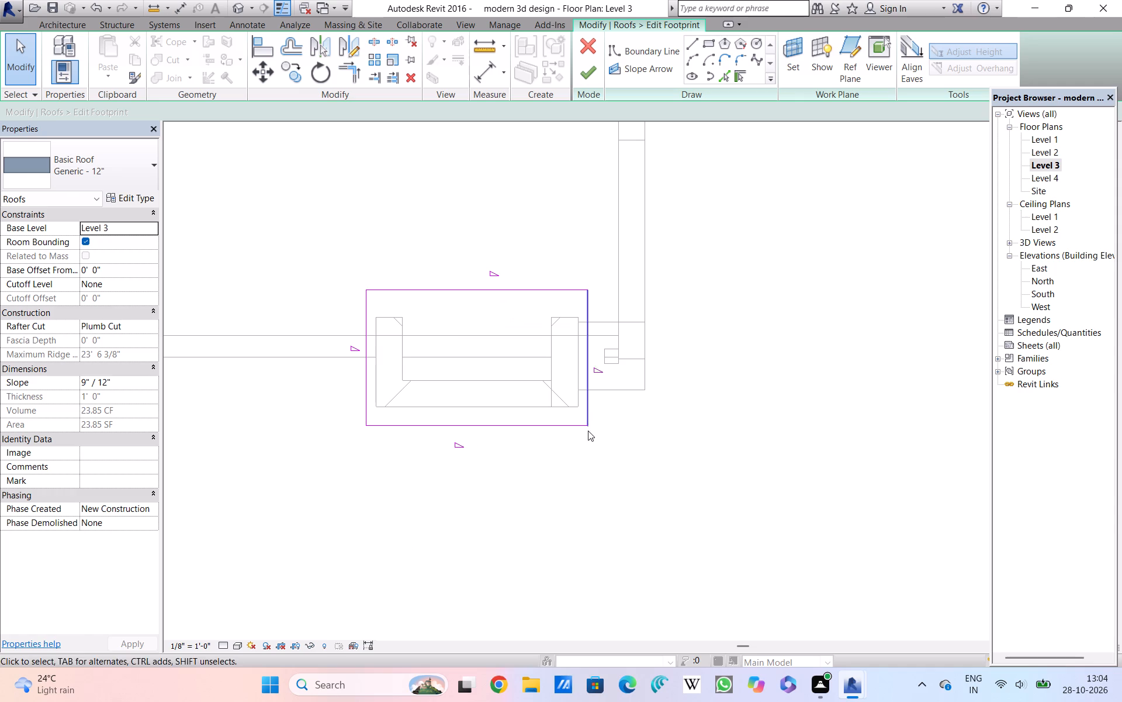
{"action": "left_click", "coordinate": [590, 378]}
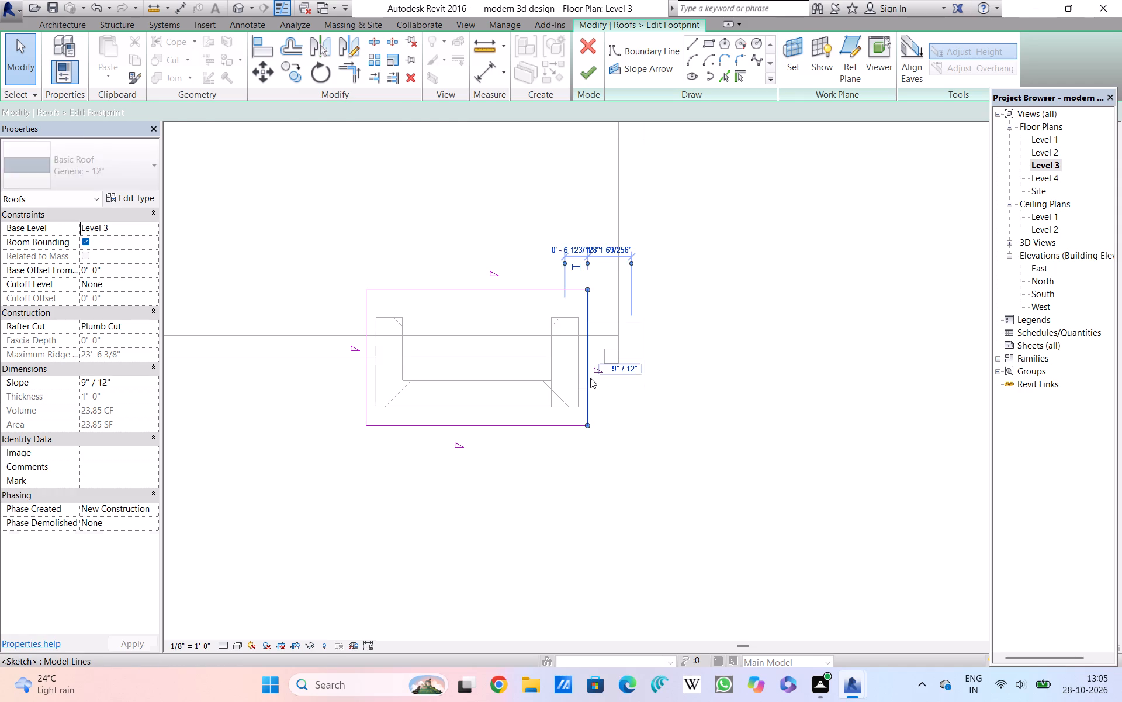
{"action": "left_click", "coordinate": [359, 400], "text": "ctrl"}
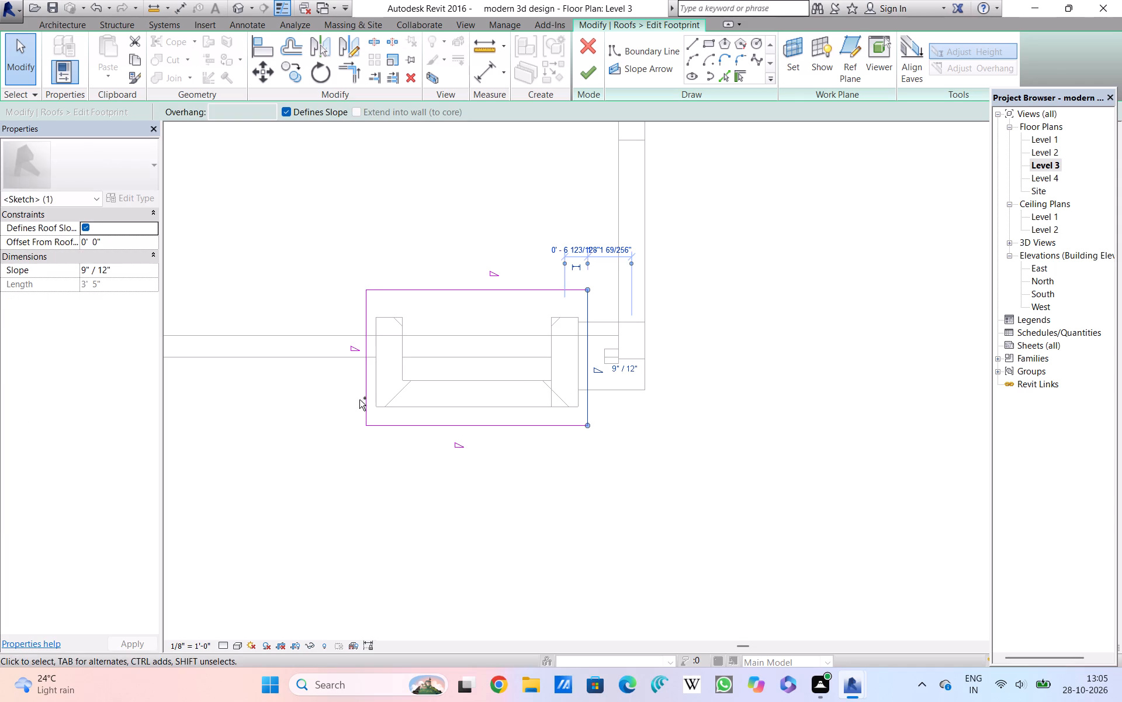
{"action": "left_click", "coordinate": [363, 401], "text": "ctrl"}
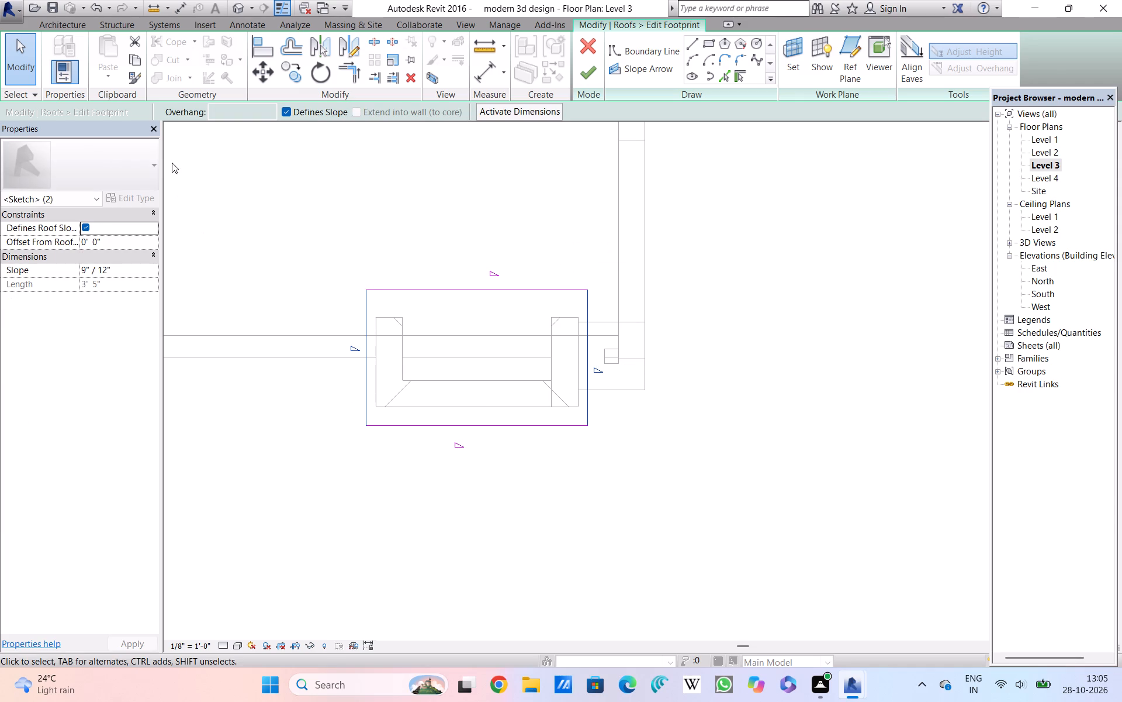
{"action": "left_click", "coordinate": [286, 113]}
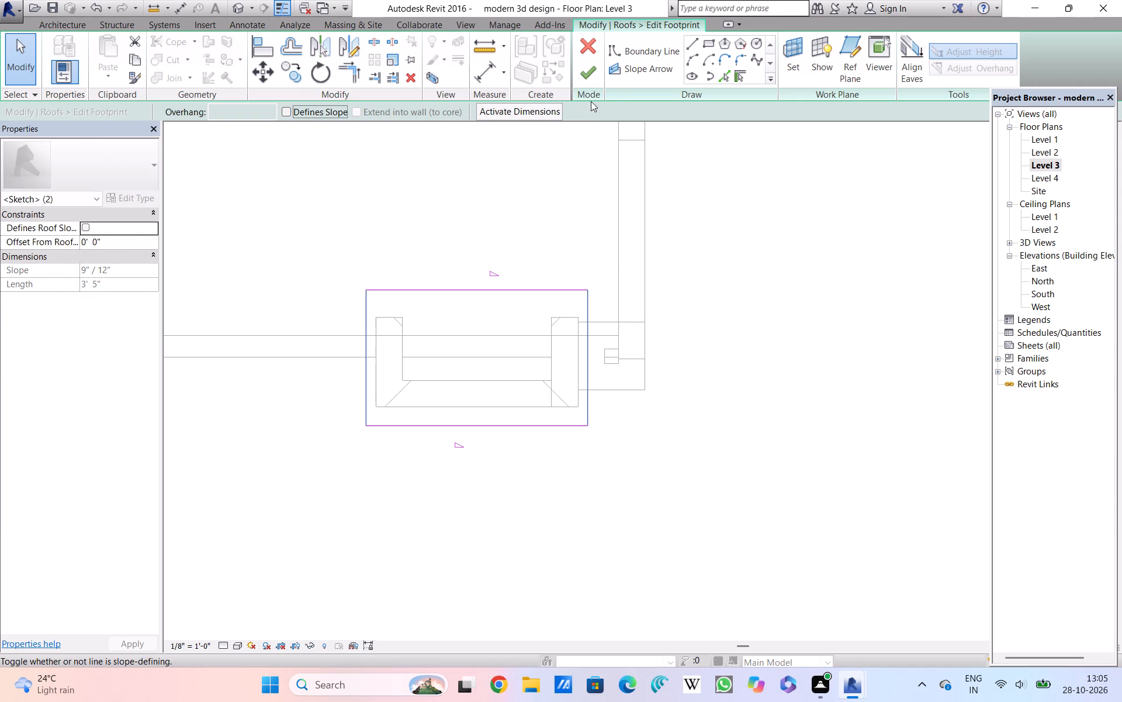
{"action": "left_click", "coordinate": [595, 74]}
{"action": "left_click", "coordinate": [715, 236]}
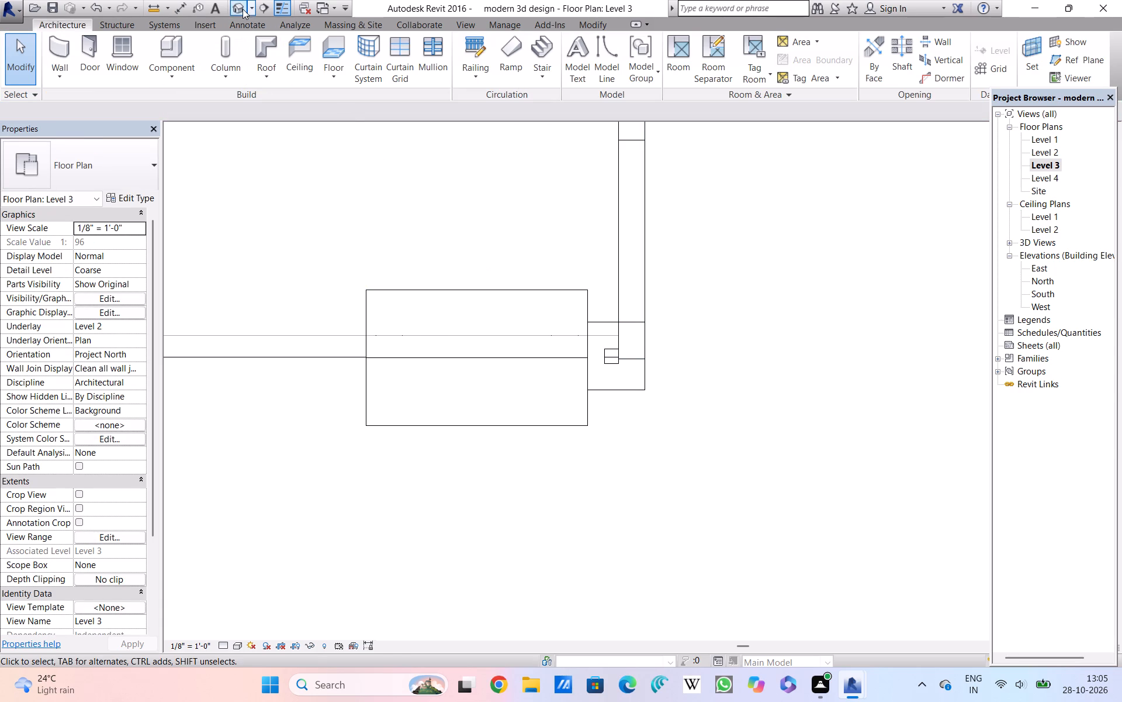
Switch to the 3D view and examine the shaft roof's shape at the south-east corner.
{"action": "left_click", "coordinate": [243, 7]}
{"action": "middle_click_drag", "start_coordinate": [786, 435], "coordinate": [802, 396], "text": "ctrl"}
{"action": "middle_click_drag", "start_coordinate": [759, 465], "coordinate": [764, 467]}
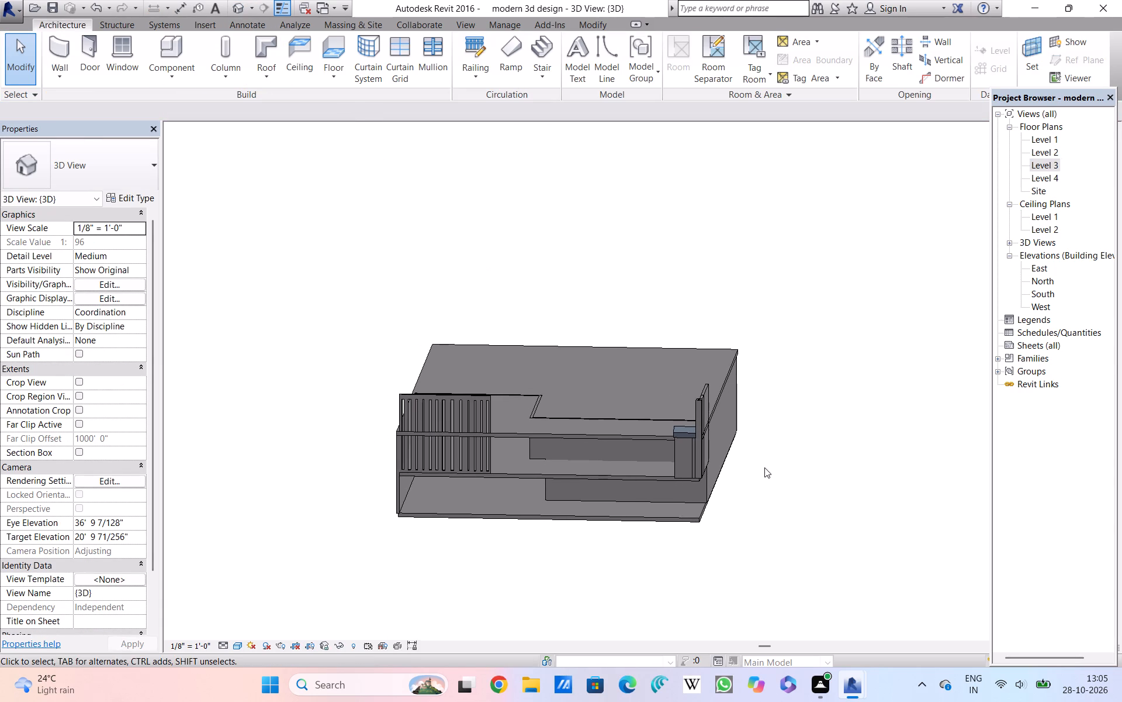
{"action": "middle_click_drag", "start_coordinate": [764, 468], "coordinate": [803, 452], "text": "ctrl"}
{"action": "scroll", "coordinate": [786, 430], "scroll_direction": "up", "scroll_amount": 8}
{"action": "middle_click_drag", "start_coordinate": [735, 430], "coordinate": [787, 445]}
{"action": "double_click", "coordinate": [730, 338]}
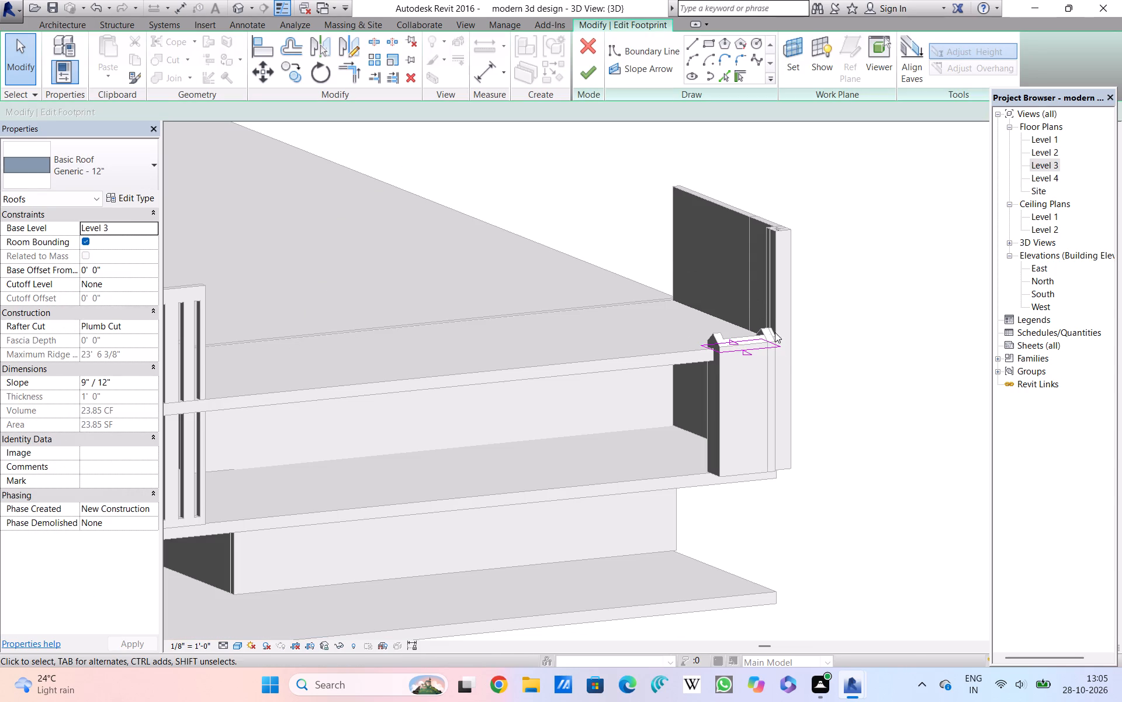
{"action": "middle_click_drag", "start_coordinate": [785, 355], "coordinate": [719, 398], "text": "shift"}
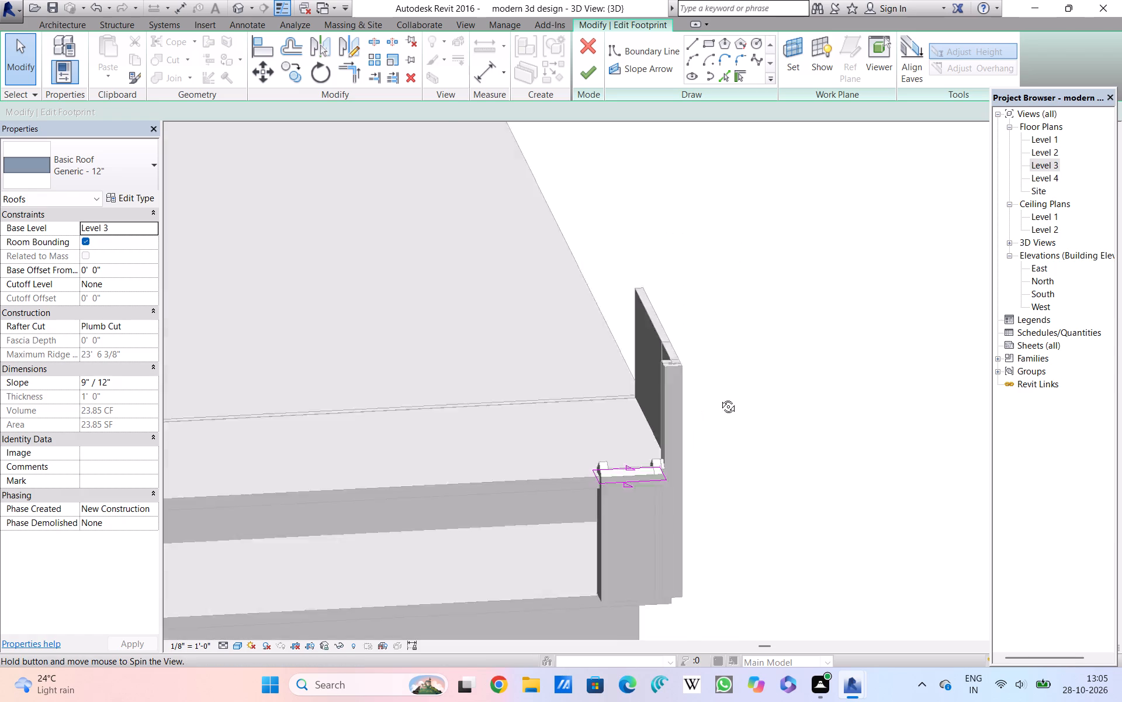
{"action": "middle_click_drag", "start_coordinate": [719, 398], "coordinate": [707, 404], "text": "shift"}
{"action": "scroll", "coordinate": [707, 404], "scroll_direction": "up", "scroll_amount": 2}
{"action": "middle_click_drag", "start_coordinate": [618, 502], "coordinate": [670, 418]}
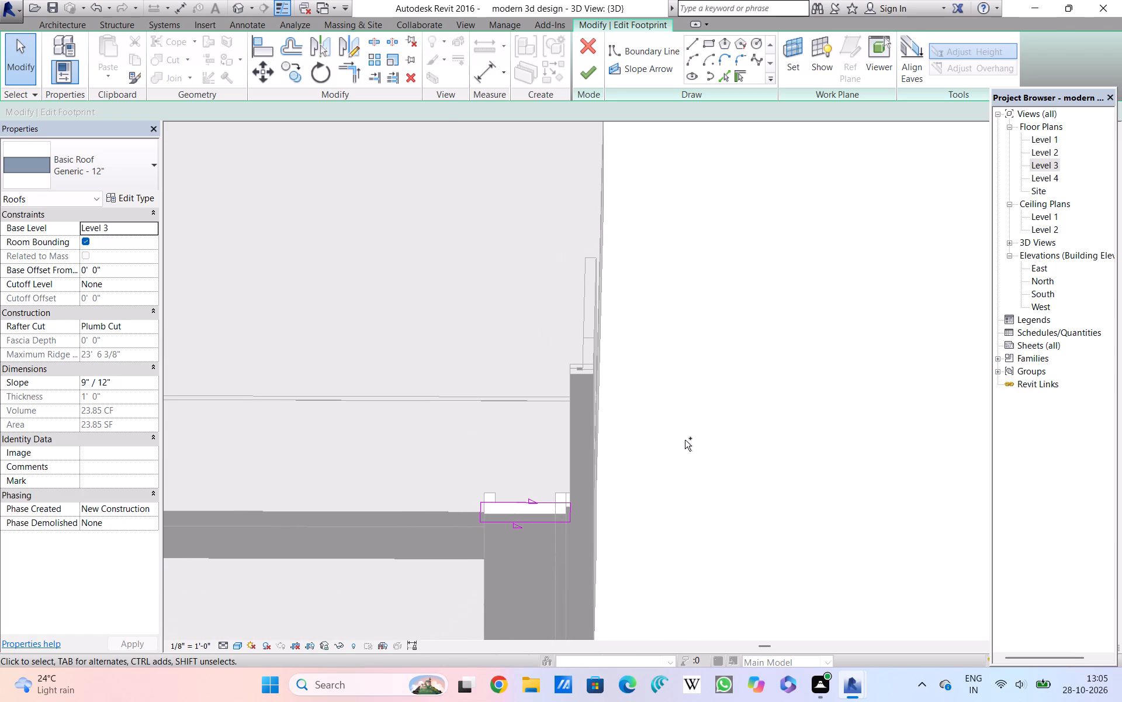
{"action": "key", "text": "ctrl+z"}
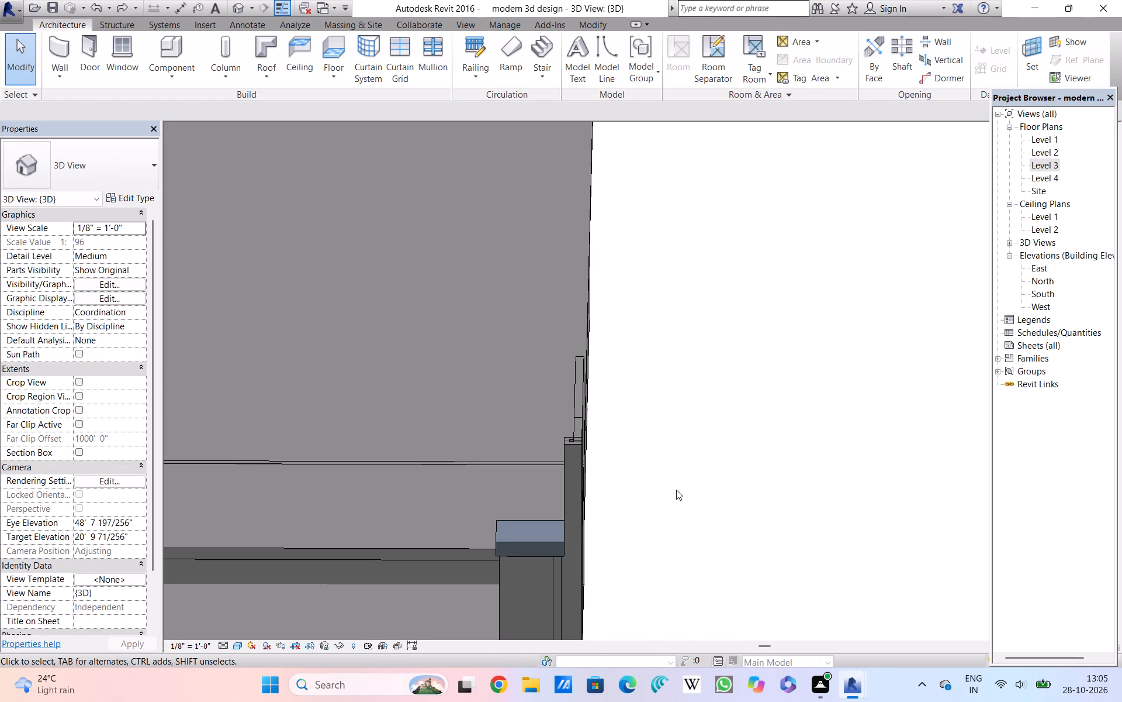
Edit the shaft roof's footprint in 3D so its long north and south boundary lines no longer define slope, making the roof flat.
{"action": "middle_click_drag", "start_coordinate": [676, 490], "coordinate": [729, 458], "text": "shift"}
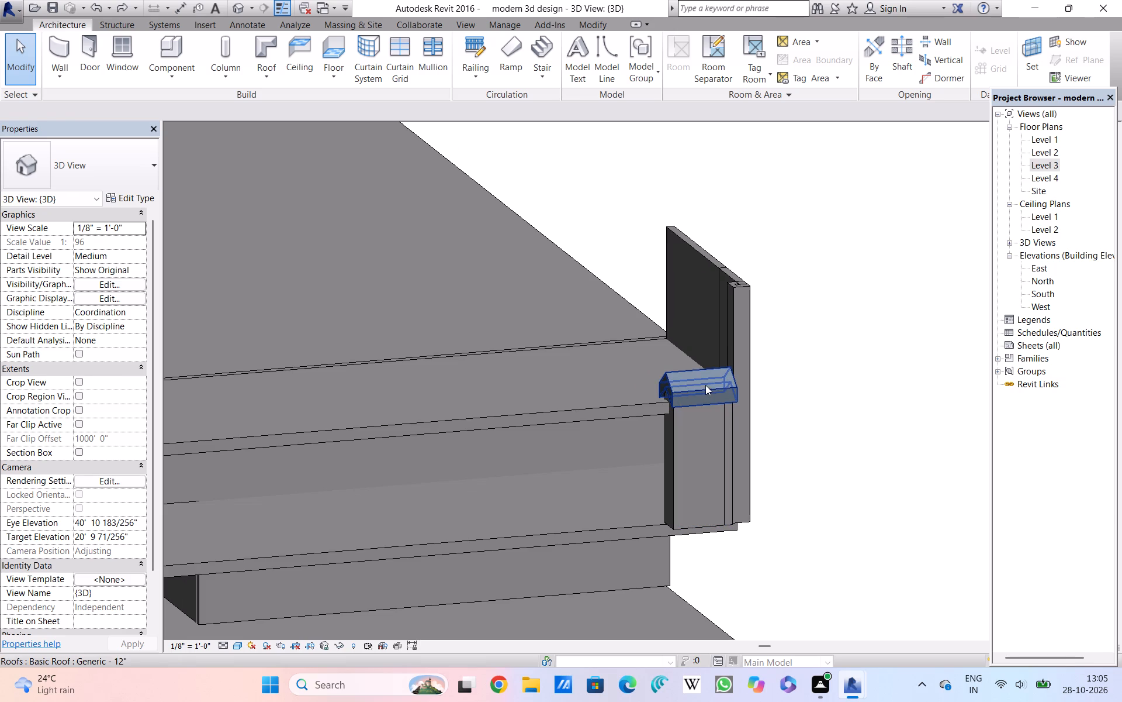
{"action": "left_click", "coordinate": [701, 385]}
{"action": "scroll", "coordinate": [707, 383], "scroll_direction": "up", "scroll_amount": 4}
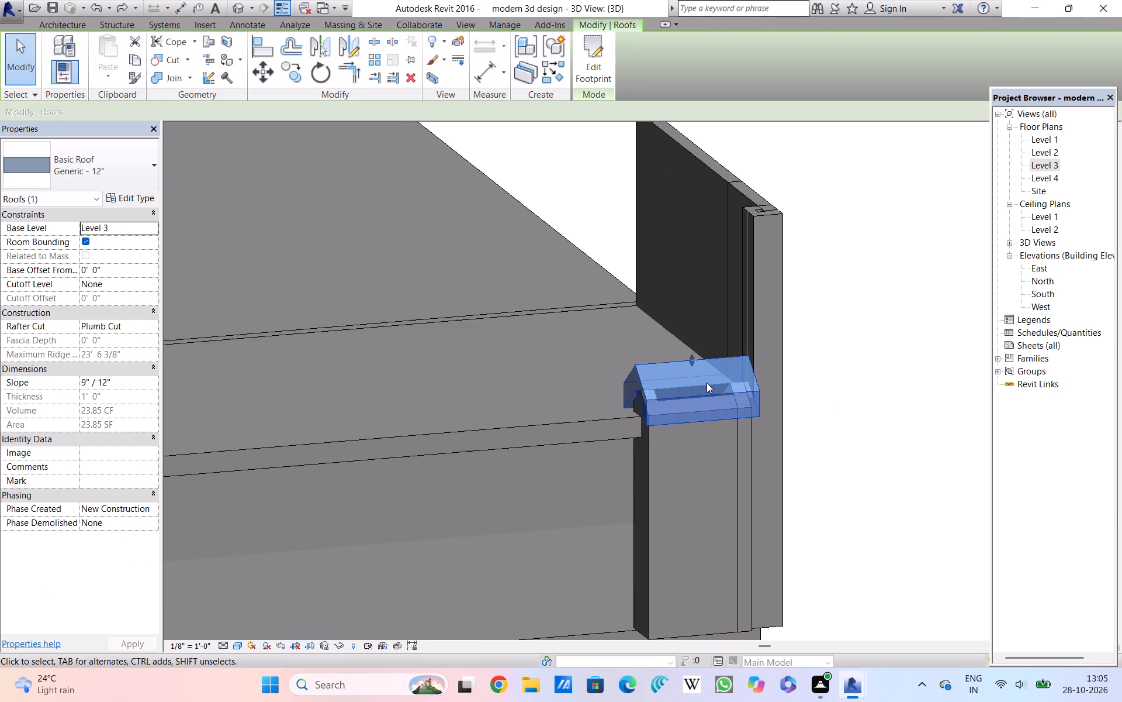
{"action": "left_click", "coordinate": [712, 385]}
{"action": "left_click", "coordinate": [712, 385]}
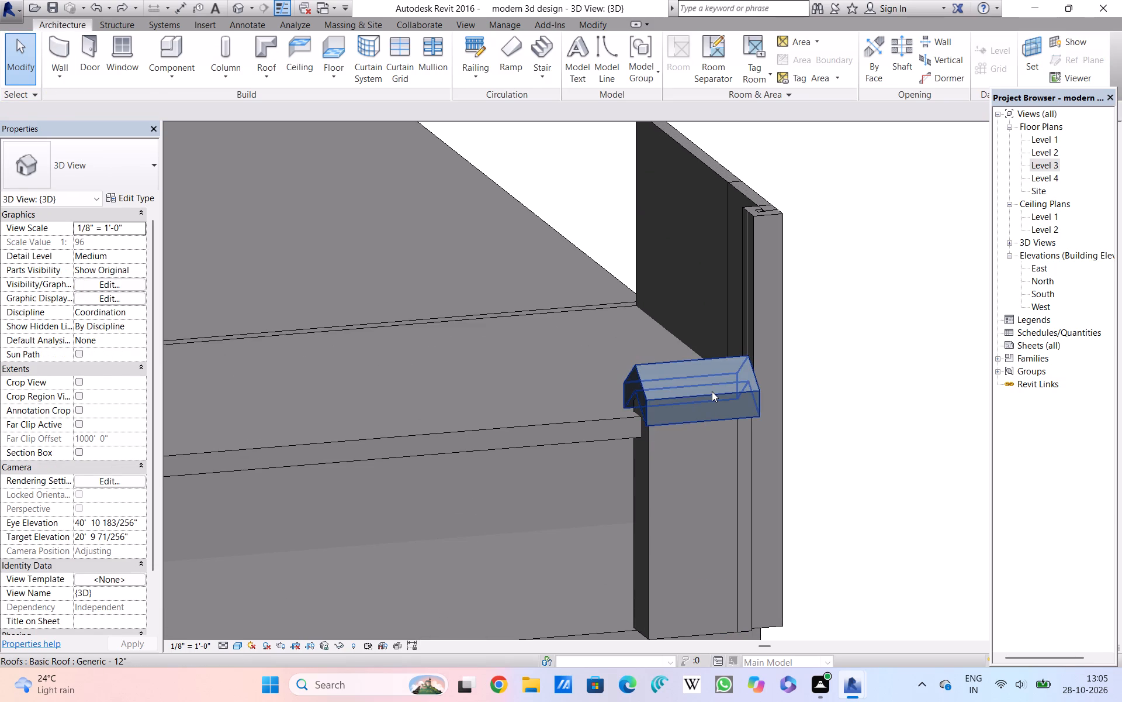
{"action": "left_click", "coordinate": [712, 391]}
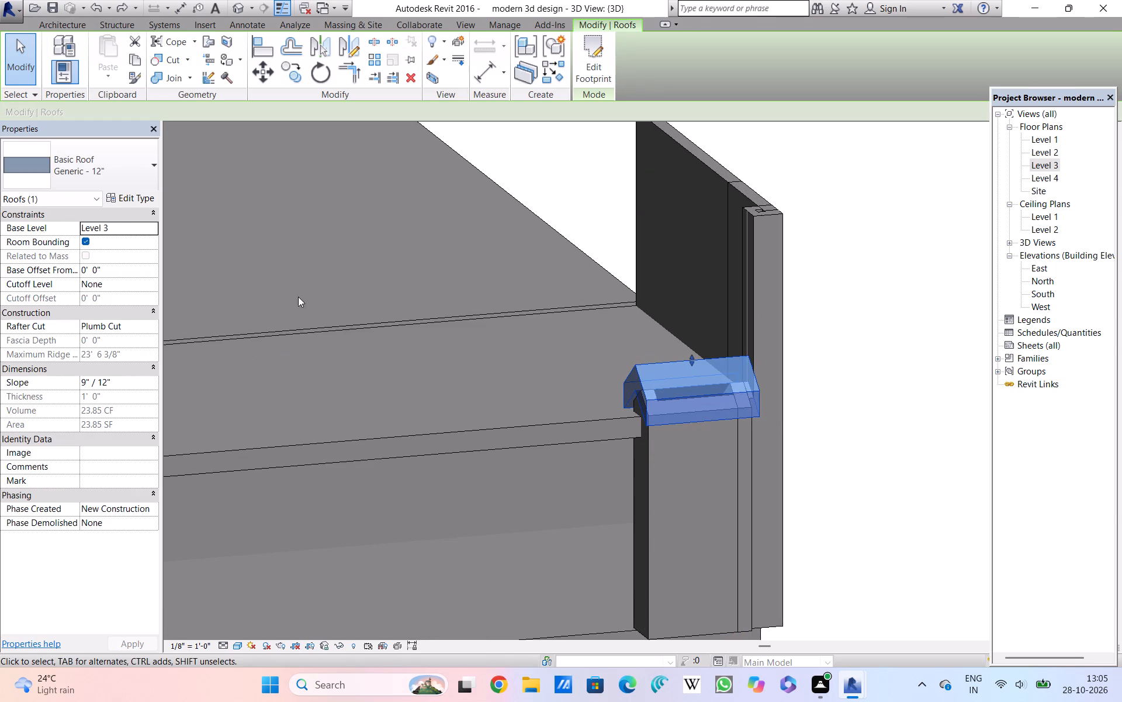
{"action": "left_click", "coordinate": [591, 71]}
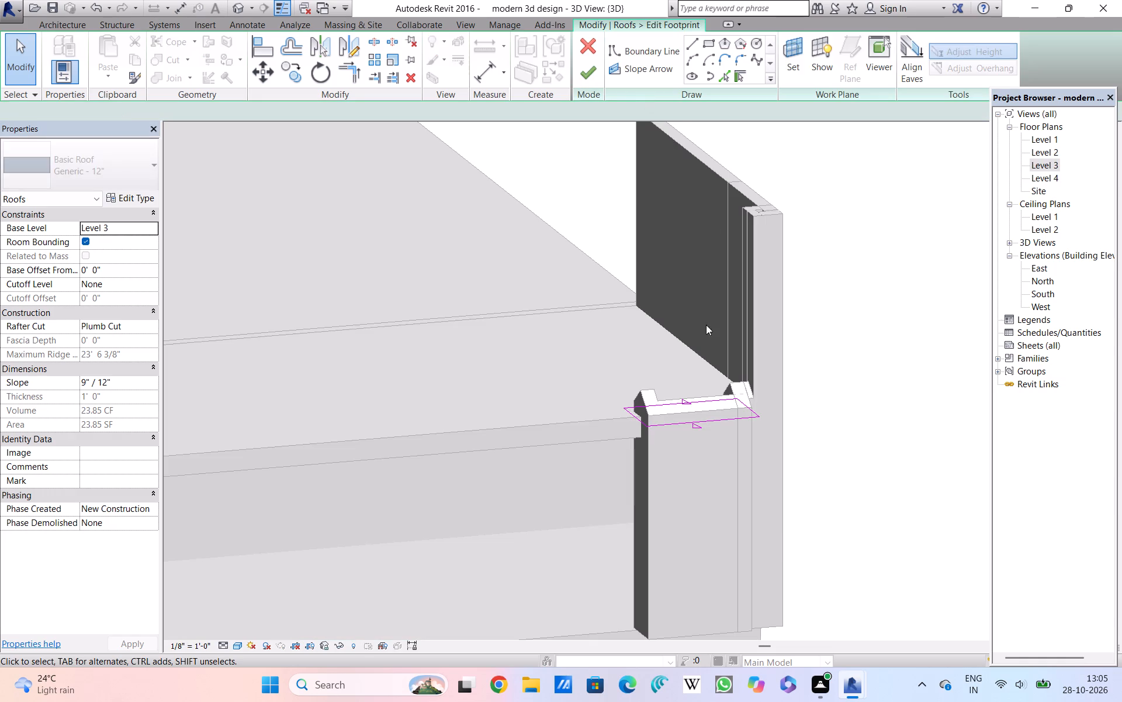
{"action": "left_click", "coordinate": [693, 426]}
{"action": "left_click", "coordinate": [670, 402], "text": "ctrl"}
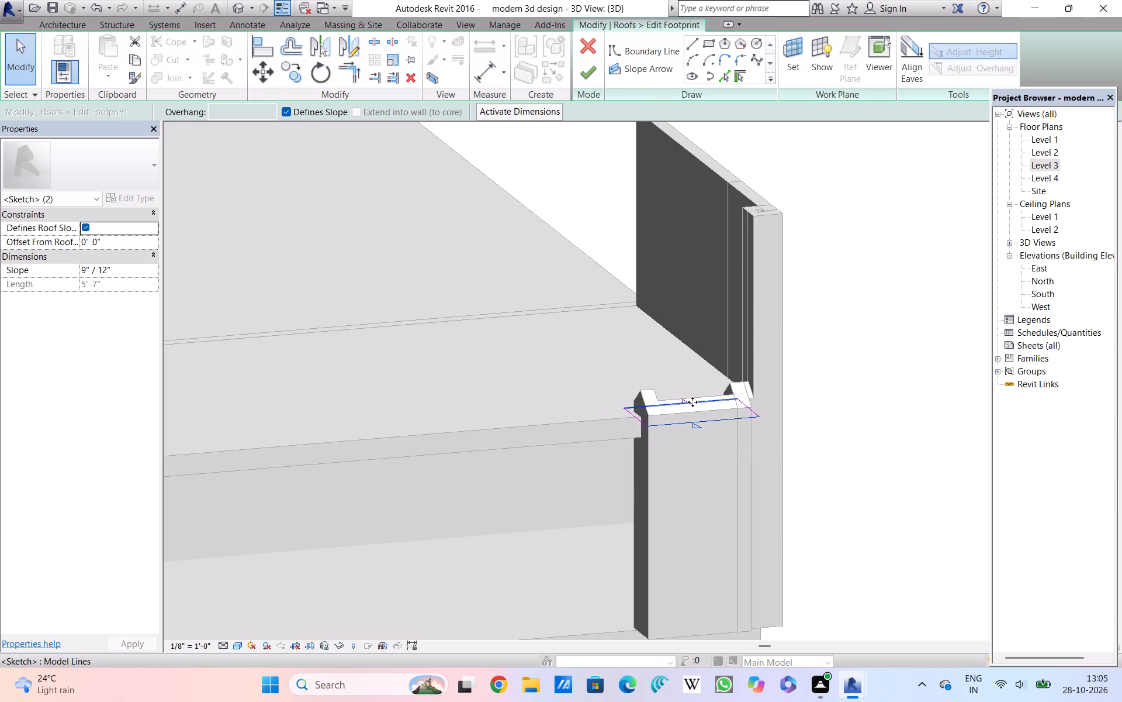
{"action": "left_click", "coordinate": [285, 111]}
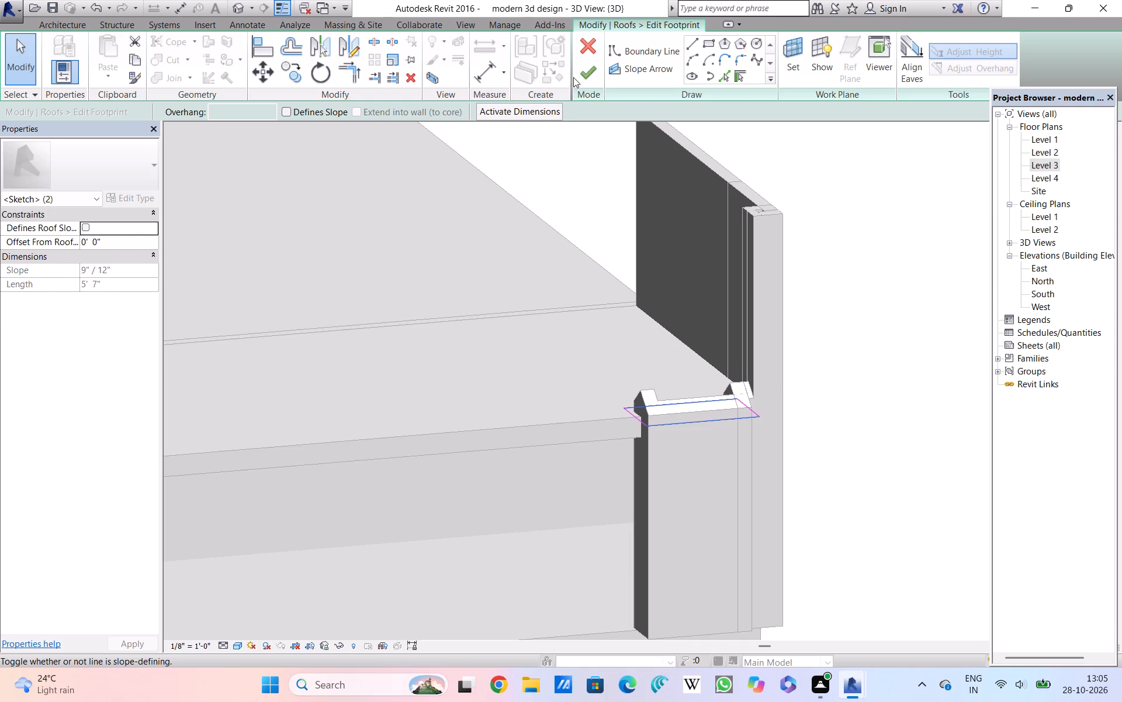
{"action": "left_click", "coordinate": [580, 75]}
{"action": "left_click", "coordinate": [834, 310]}
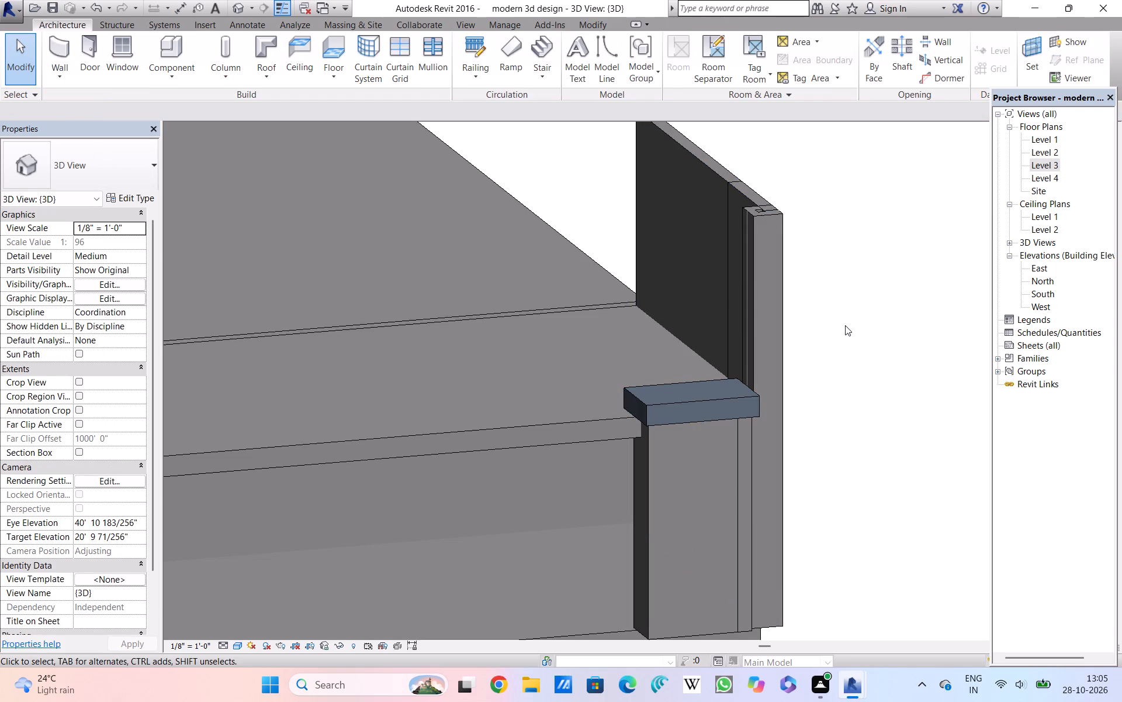
Examine the building's south side, covering the flat shaft roof, the slotted wall and the floor slabs.
{"action": "scroll", "coordinate": [845, 326], "scroll_direction": "down", "scroll_amount": 2}
{"action": "middle_click_drag", "start_coordinate": [839, 360], "coordinate": [825, 383], "text": "shift"}
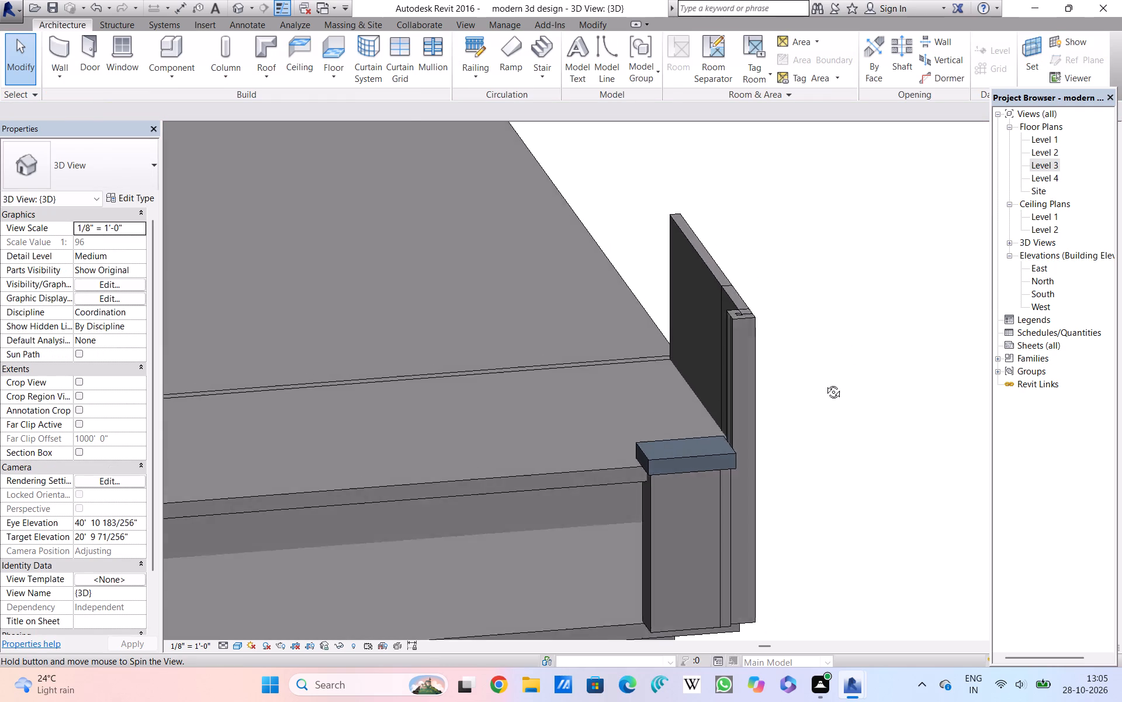
{"action": "middle_click_drag", "start_coordinate": [825, 383], "coordinate": [813, 281], "text": "shift"}
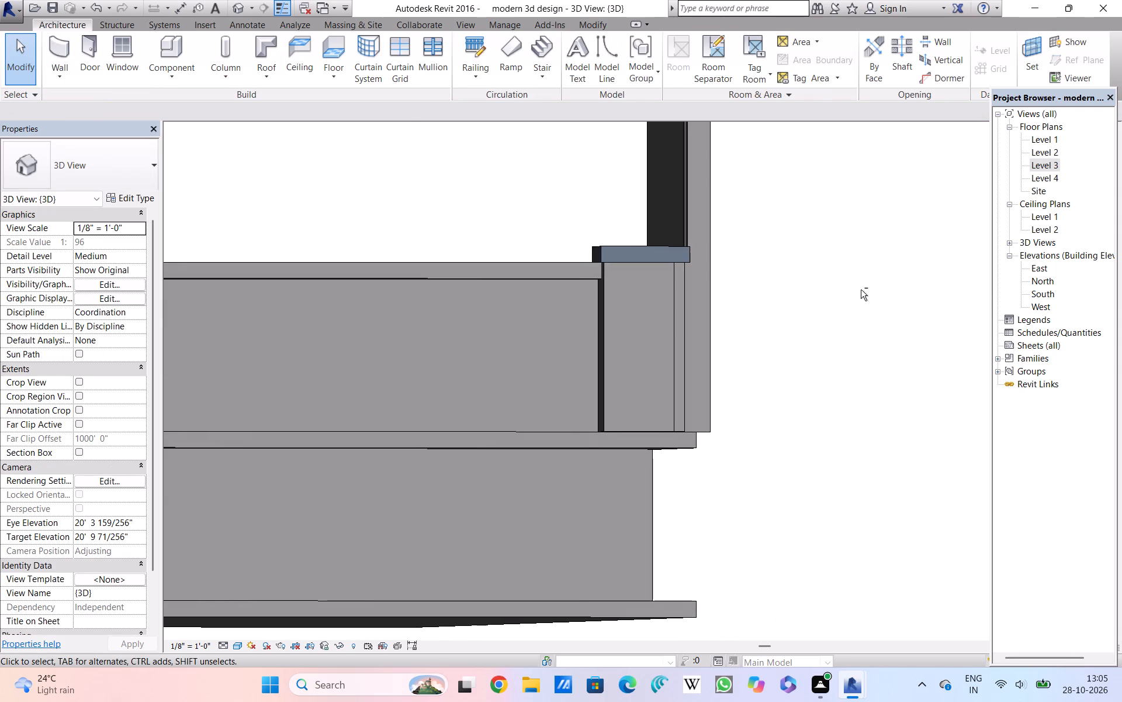
{"action": "scroll", "coordinate": [779, 294], "scroll_direction": "down", "scroll_amount": 6}
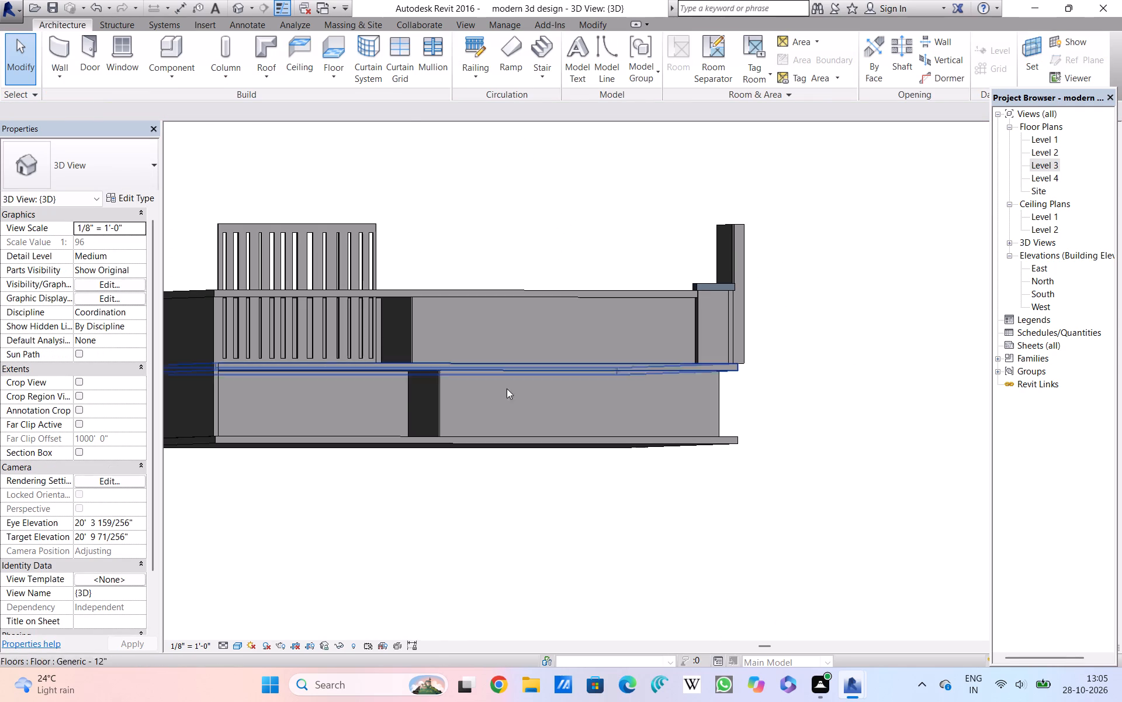
{"action": "middle_click_drag", "start_coordinate": [405, 395], "coordinate": [446, 454], "text": "shift"}
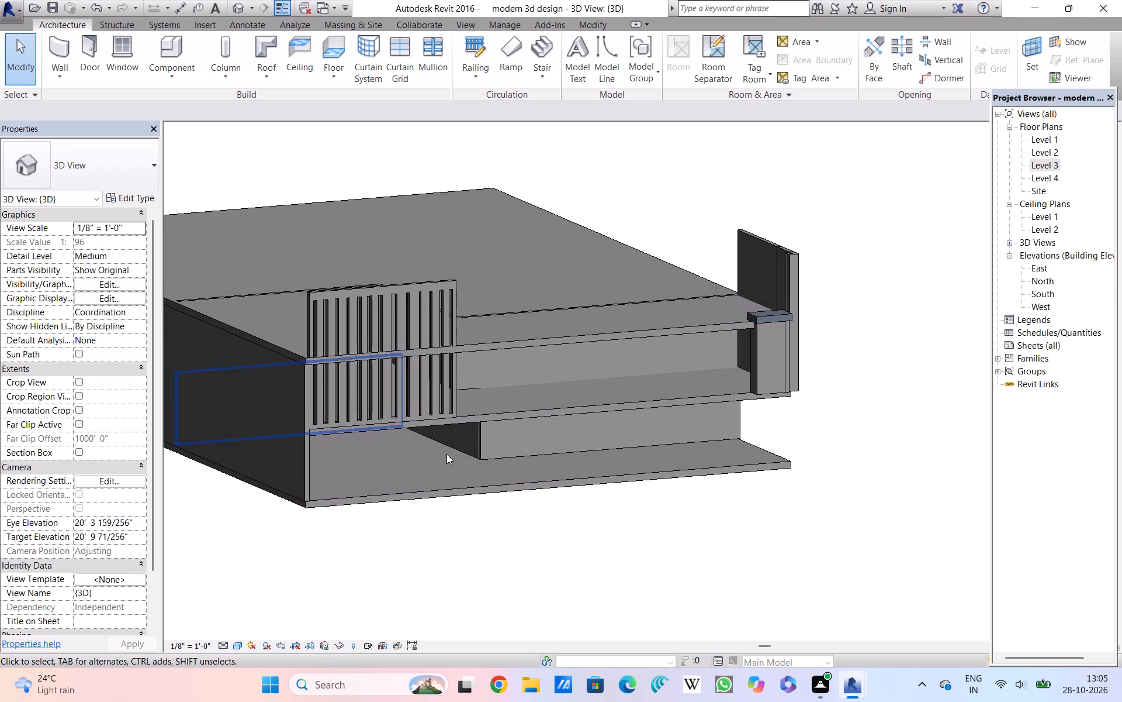
{"action": "scroll", "coordinate": [453, 442], "scroll_direction": "up", "scroll_amount": 2}
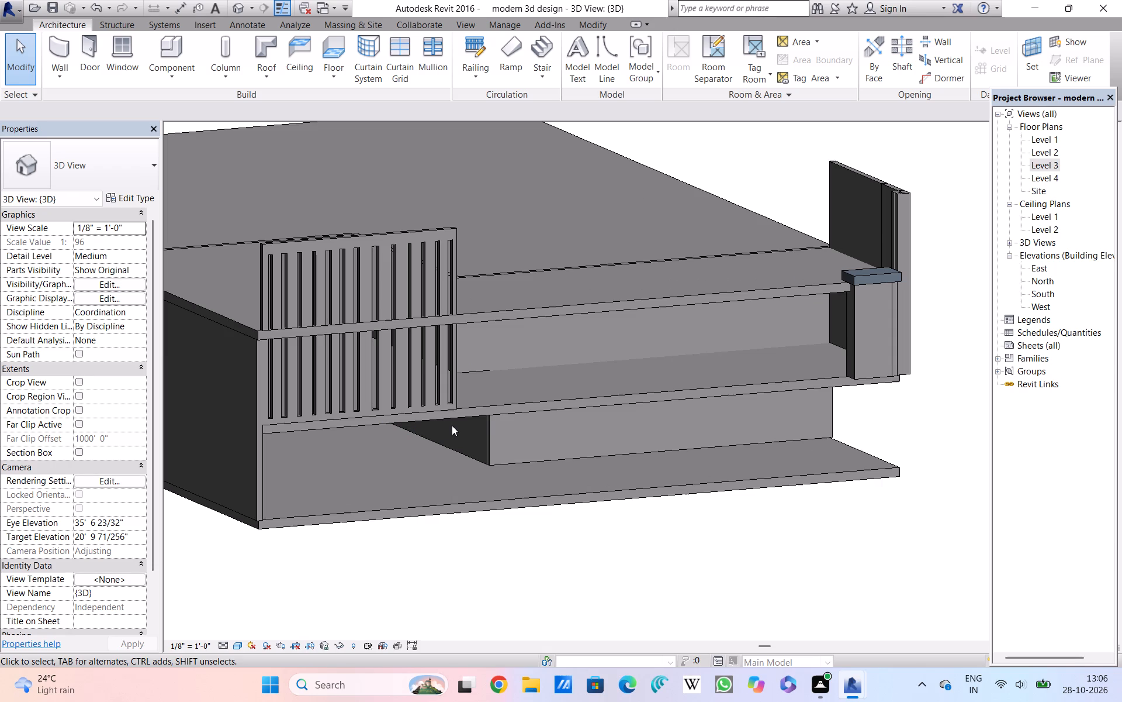
{"action": "scroll", "coordinate": [437, 409], "scroll_direction": "up", "scroll_amount": 3}
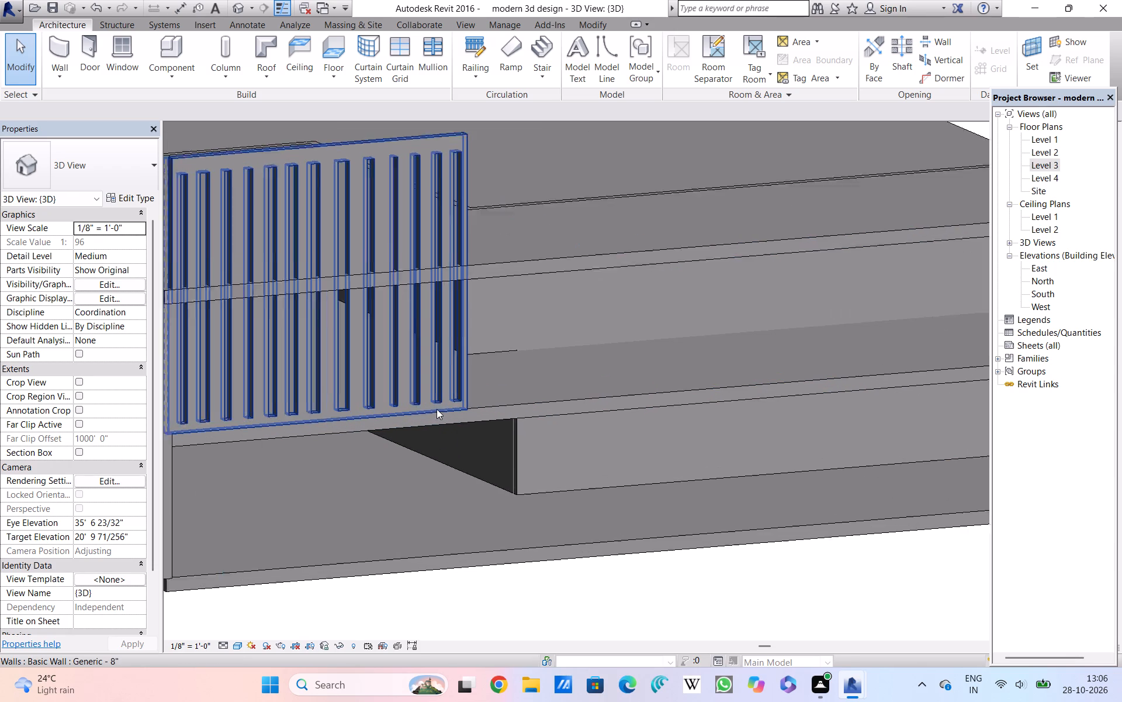
{"action": "scroll", "coordinate": [437, 409], "scroll_direction": "up", "scroll_amount": 1}
{"action": "scroll", "coordinate": [435, 408], "scroll_direction": "down", "scroll_amount": 4}
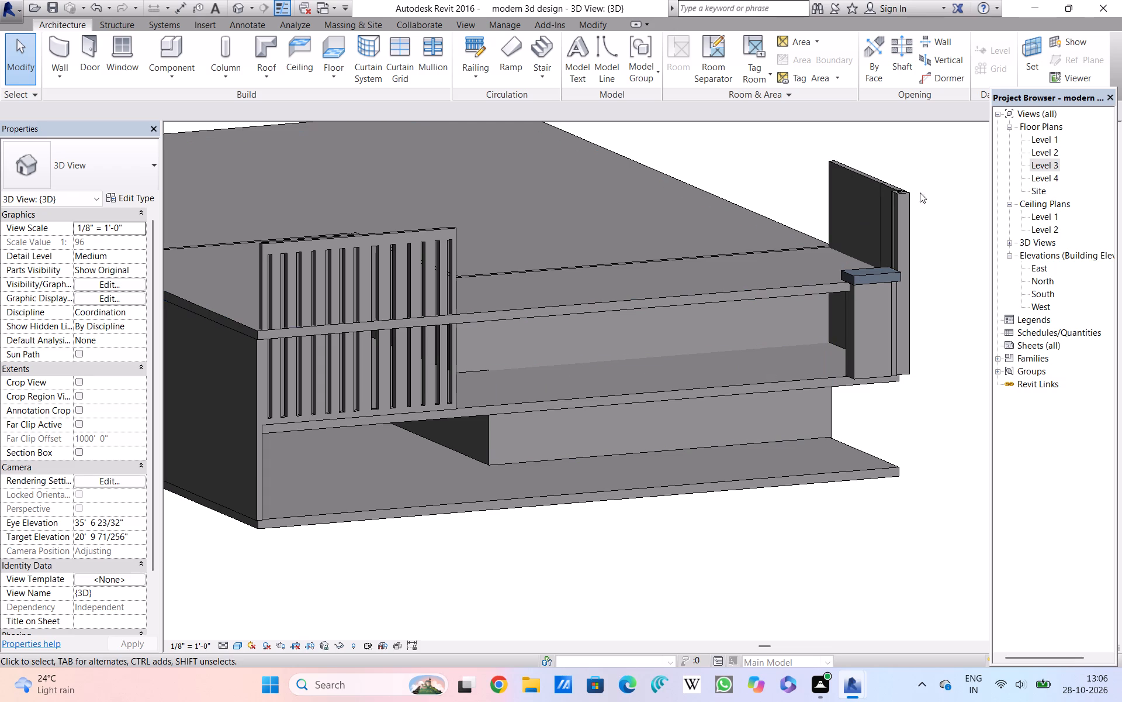
In the Level 3 plan, edit the shaft roof's footprint and move its north boundary line about 3' 9" north.
{"action": "left_click", "coordinate": [1051, 166]}
{"action": "left_click", "coordinate": [1052, 166]}
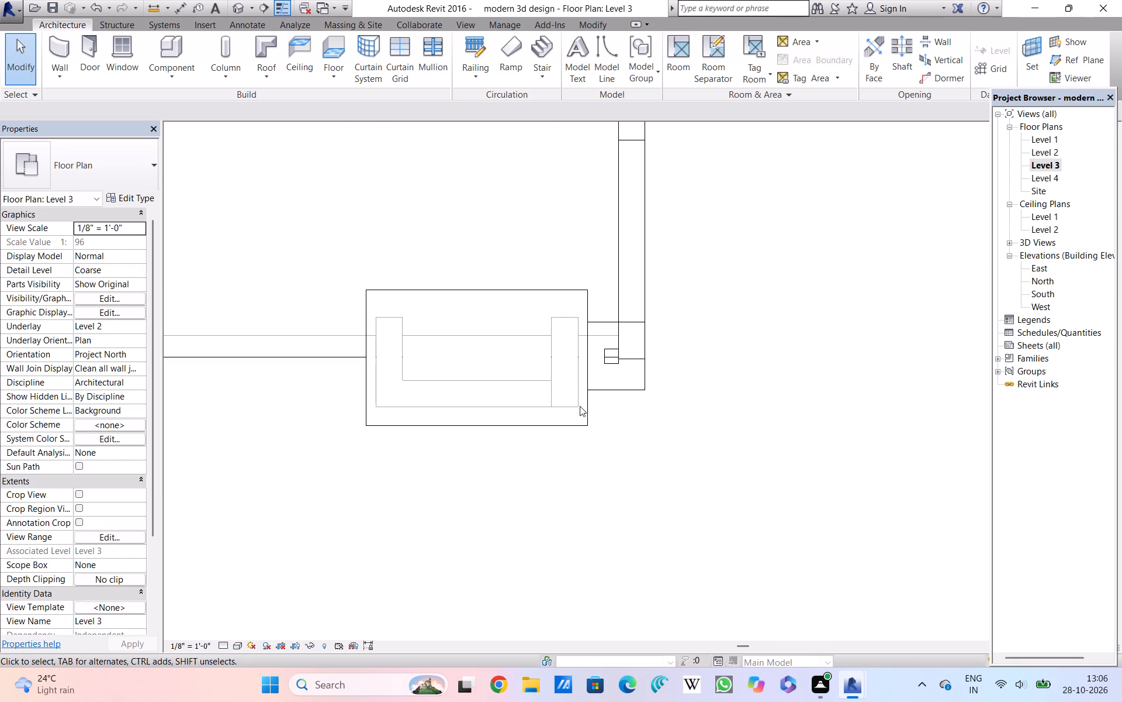
{"action": "left_click", "coordinate": [582, 419]}
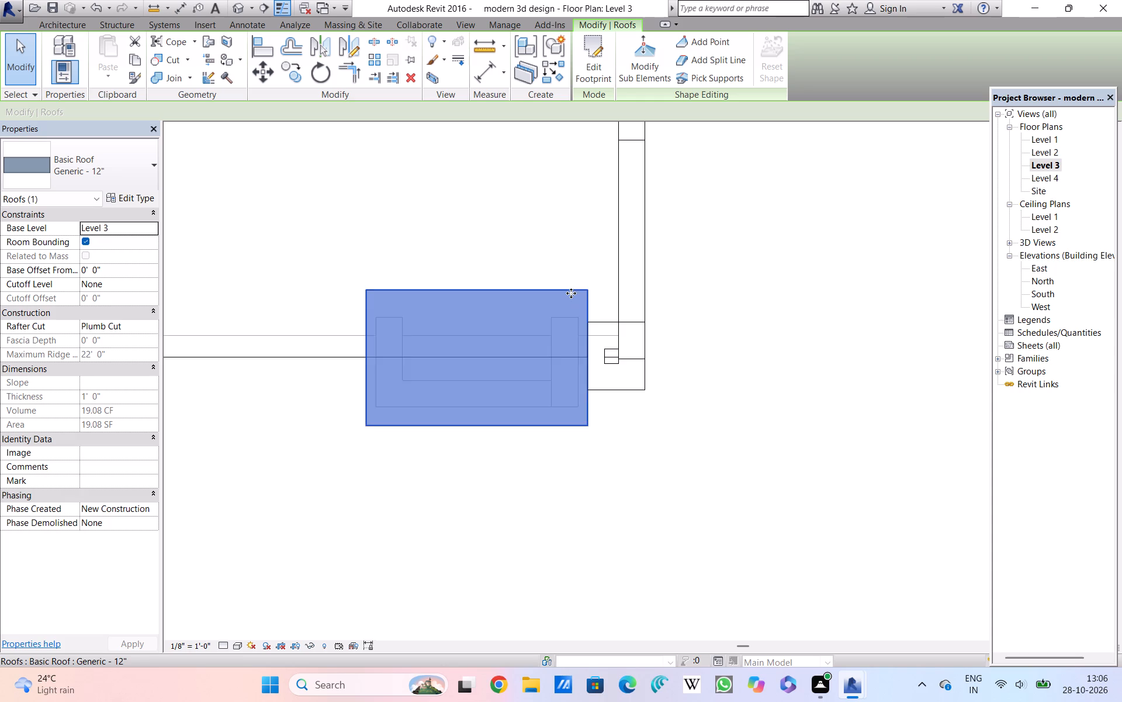
{"action": "scroll", "coordinate": [571, 293], "scroll_direction": "up", "scroll_amount": 4}
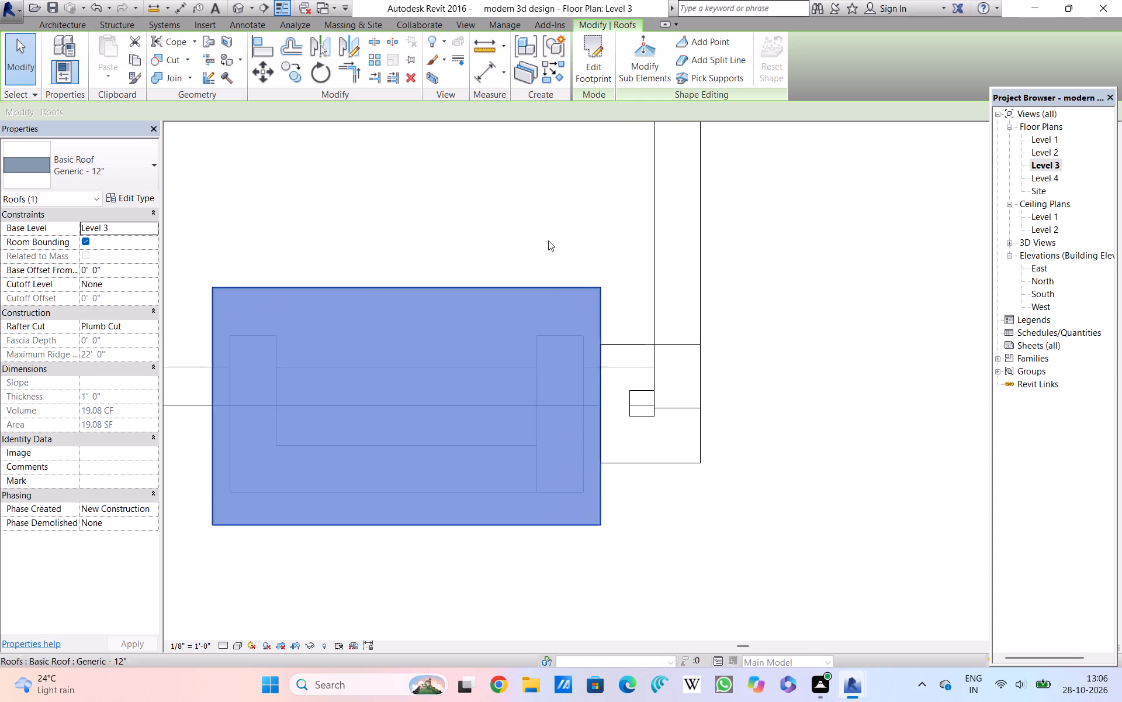
{"action": "left_click", "coordinate": [576, 68]}
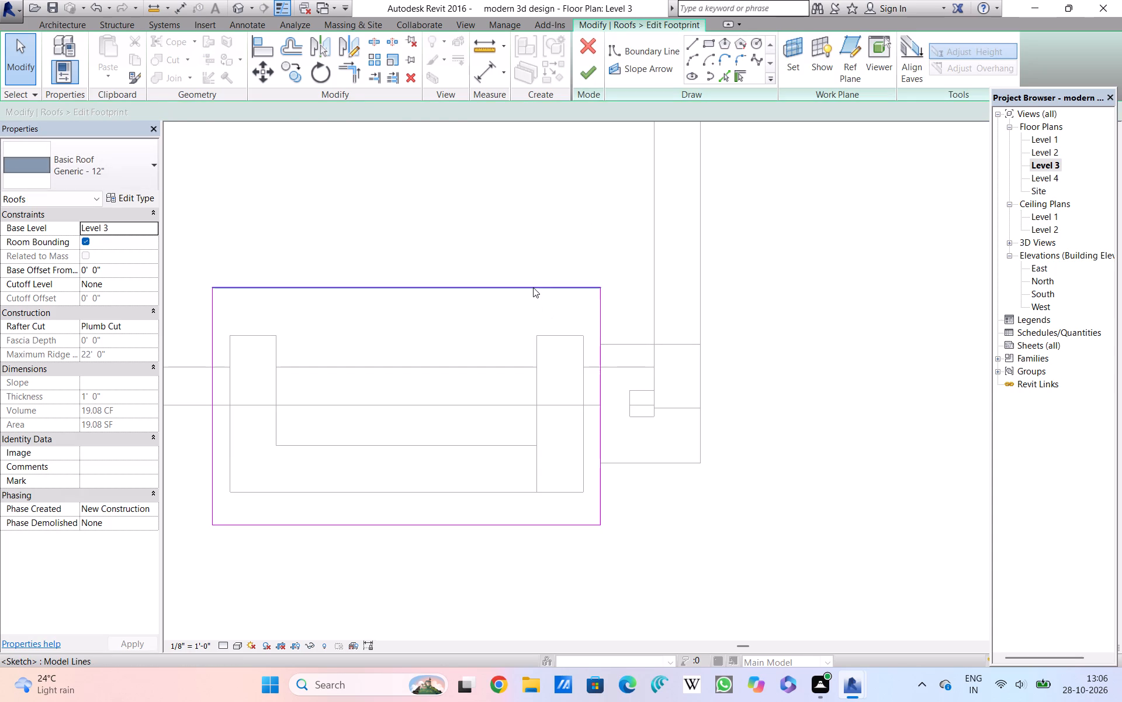
{"action": "left_click", "coordinate": [533, 287]}
{"action": "scroll", "coordinate": [608, 287], "scroll_direction": "down", "scroll_amount": 4}
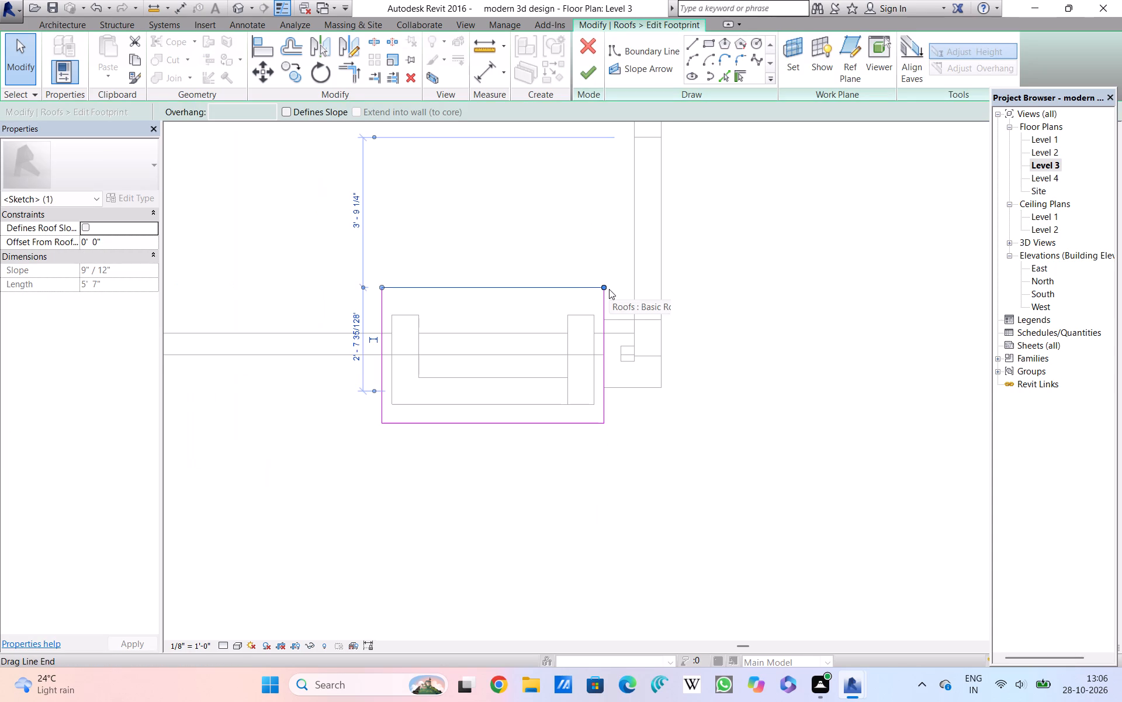
{"action": "left_click_drag", "start_coordinate": [602, 287], "coordinate": [613, 224]}
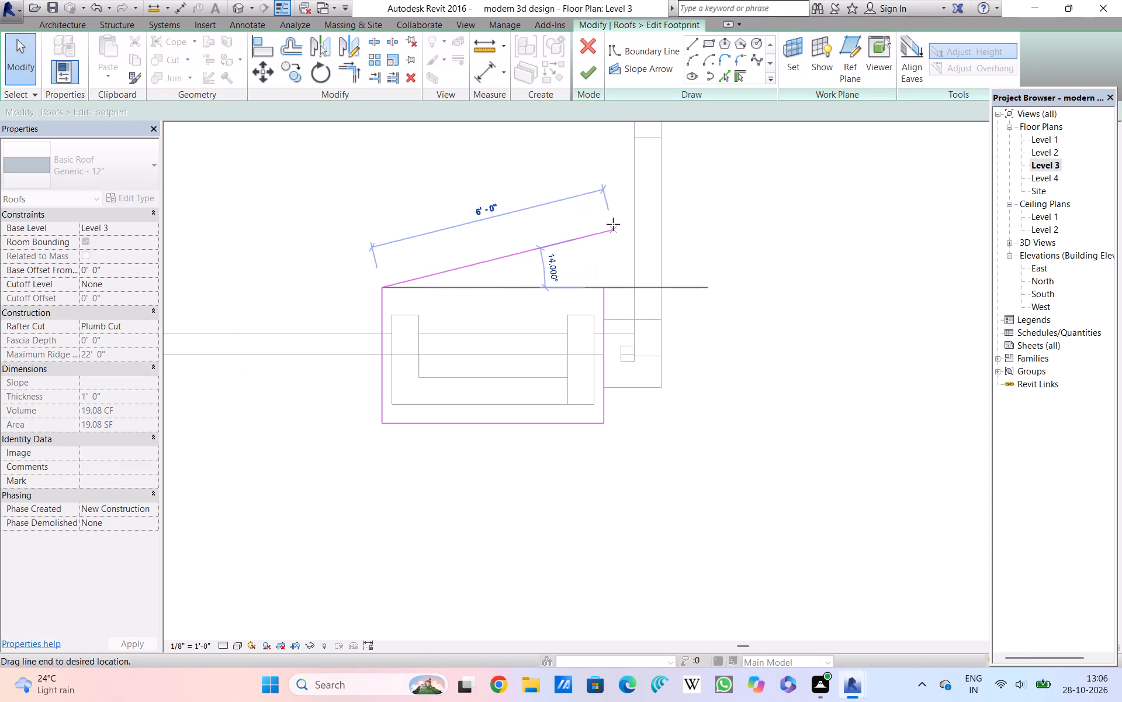
{"action": "left_click_drag", "start_coordinate": [613, 224], "coordinate": [608, 141]}
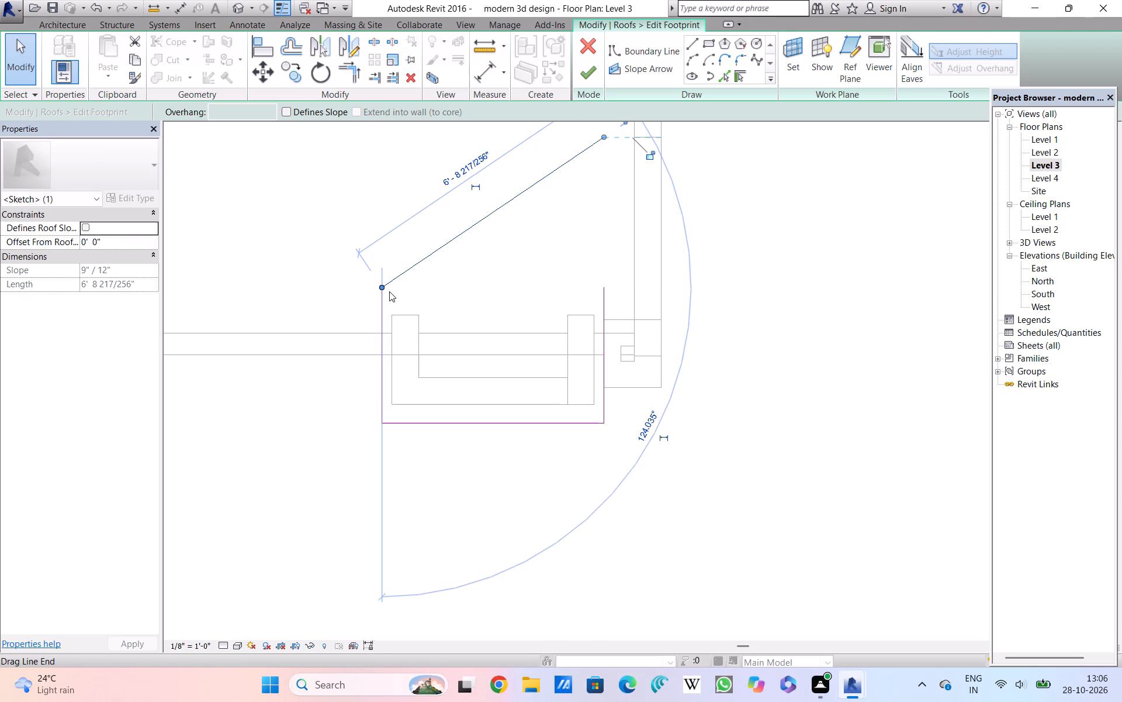
{"action": "left_click_drag", "start_coordinate": [382, 289], "coordinate": [394, 219]}
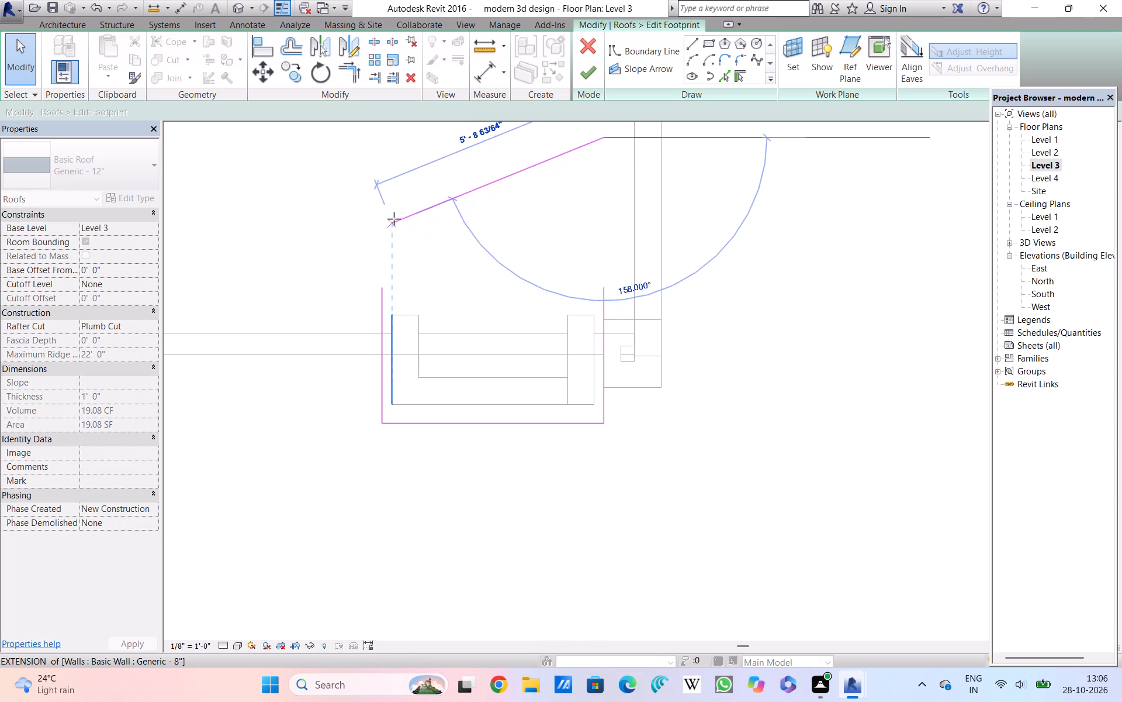
{"action": "left_click_drag", "start_coordinate": [394, 219], "coordinate": [396, 138]}
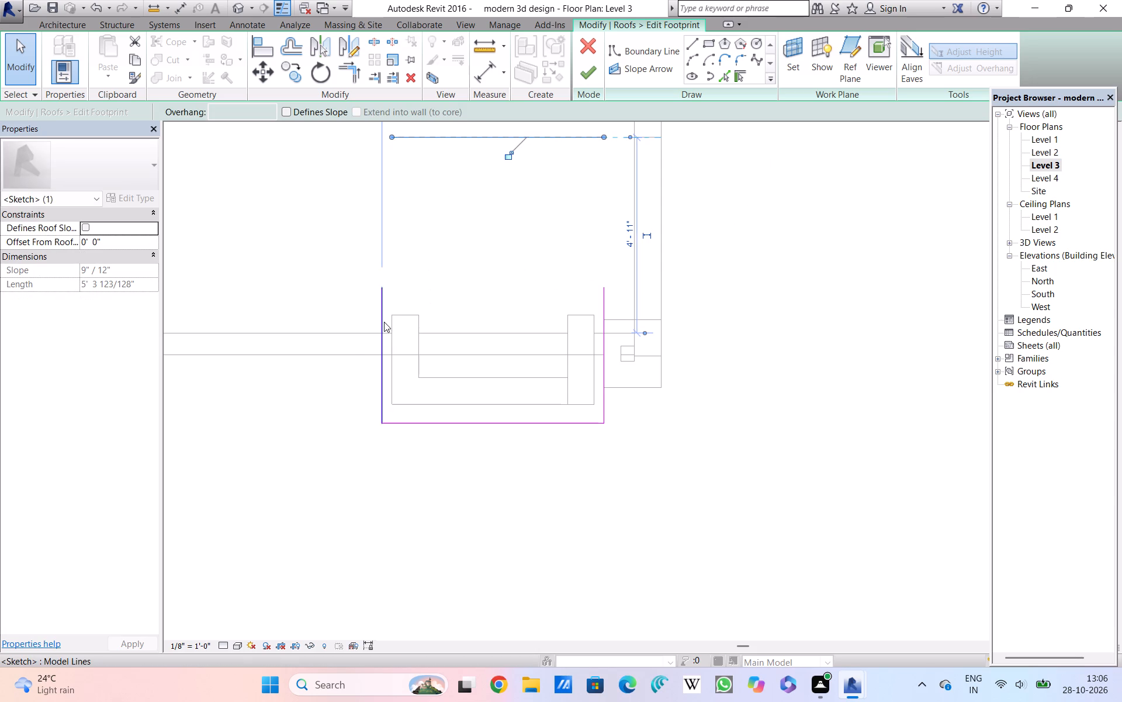
Extend the roof footprint's west and east boundary lines north to the moved north line, making each about 7' 2" long.
{"action": "left_click", "coordinate": [383, 317]}
{"action": "left_click_drag", "start_coordinate": [379, 287], "coordinate": [385, 149]}
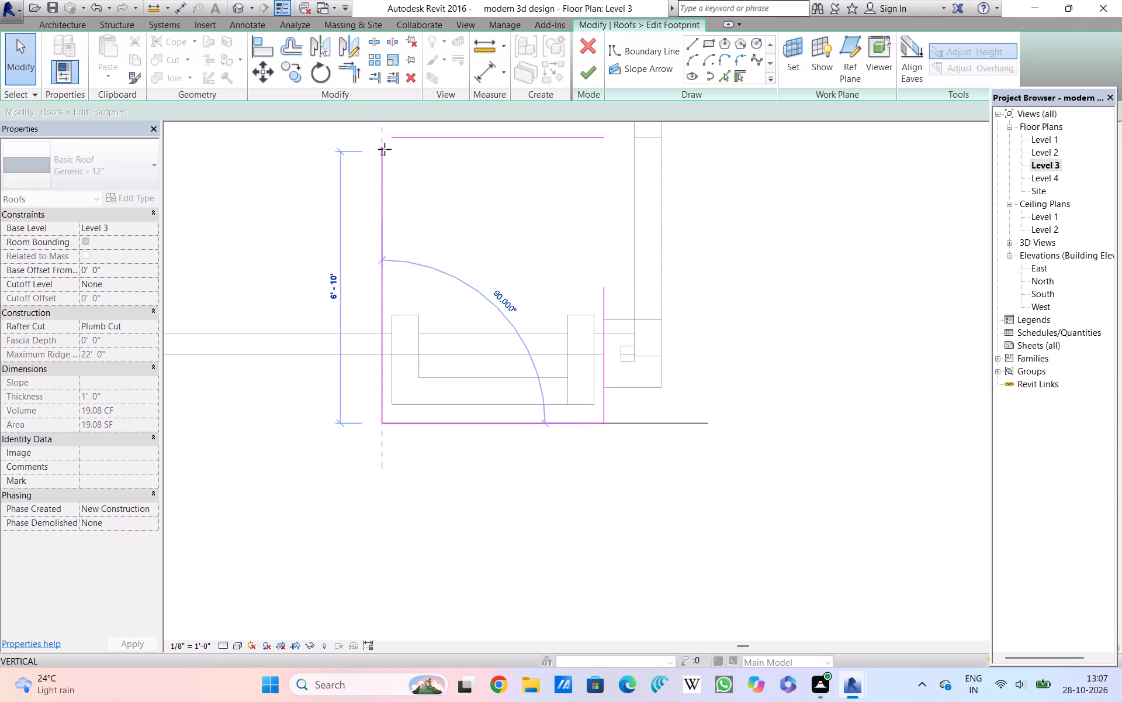
{"action": "left_click_drag", "start_coordinate": [385, 149], "coordinate": [385, 141]}
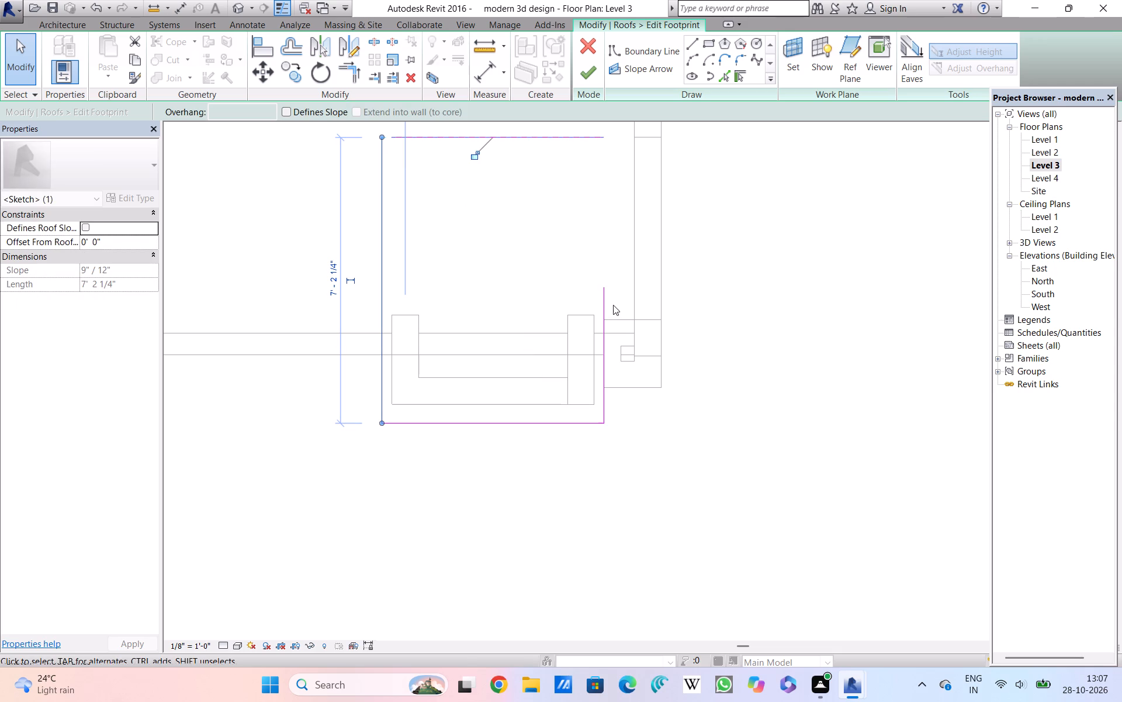
{"action": "left_click", "coordinate": [602, 309]}
{"action": "left_click_drag", "start_coordinate": [605, 284], "coordinate": [605, 238]}
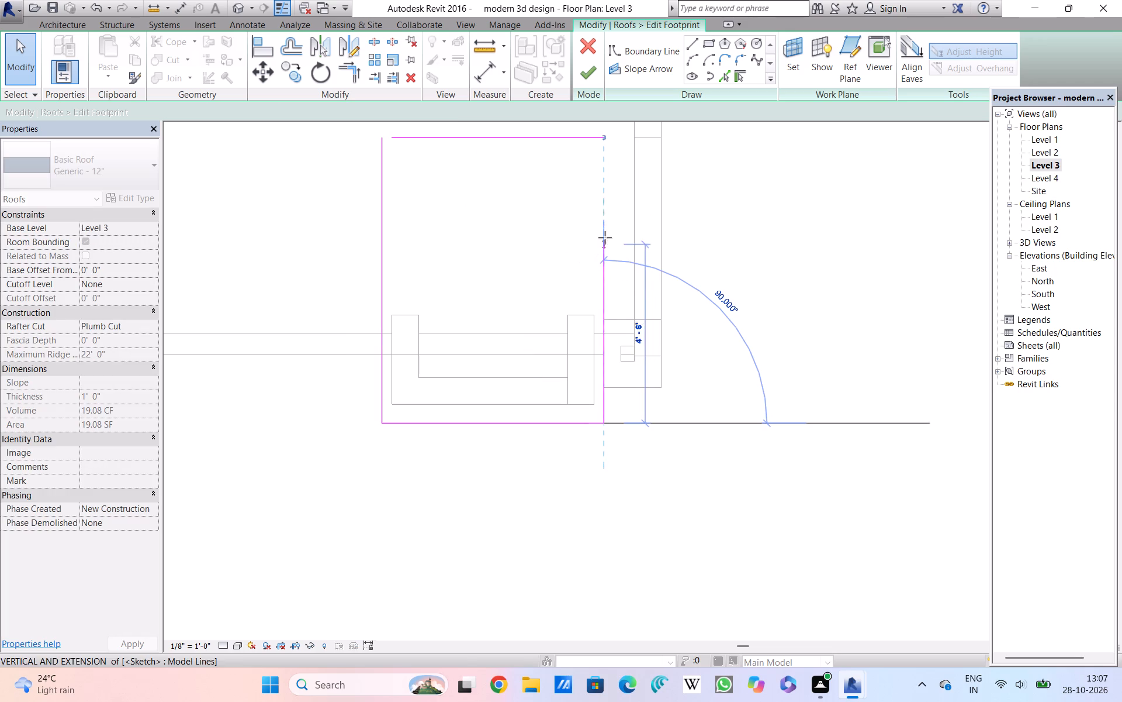
{"action": "left_click_drag", "start_coordinate": [605, 238], "coordinate": [600, 139]}
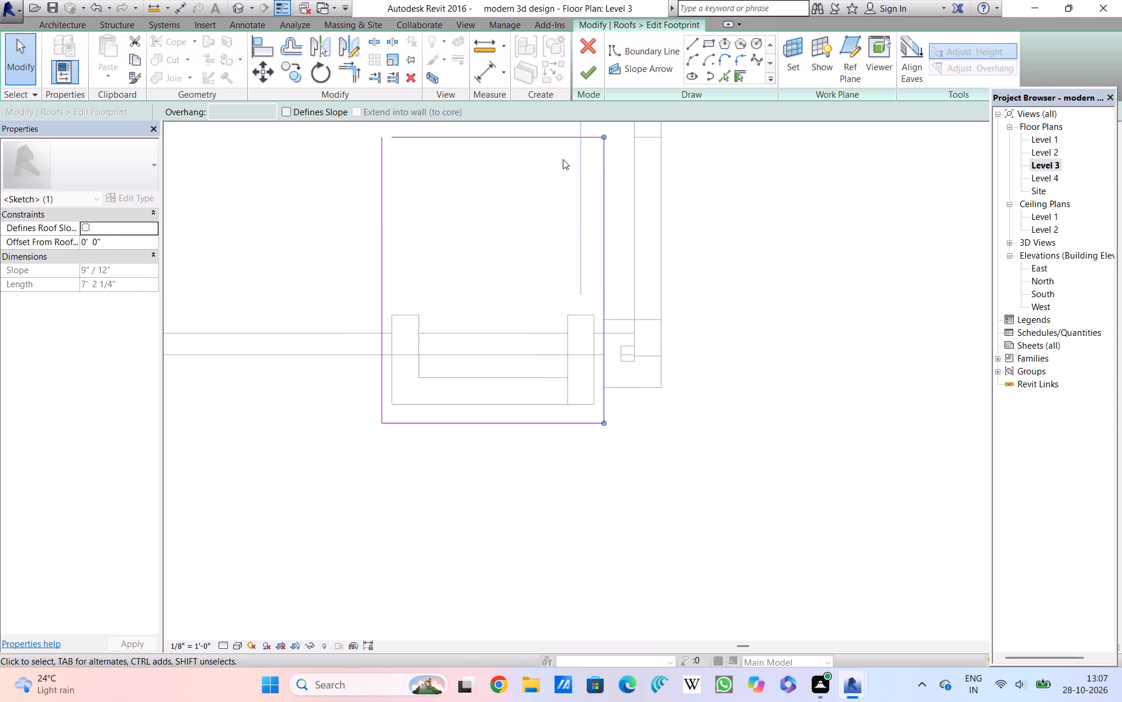
Extend the north boundary line's west end to the west line, closing the footprint, and finish the roof edit.
{"action": "middle_click_drag", "start_coordinate": [431, 166], "coordinate": [470, 260]}
{"action": "scroll", "coordinate": [458, 237], "scroll_direction": "up", "scroll_amount": 2}
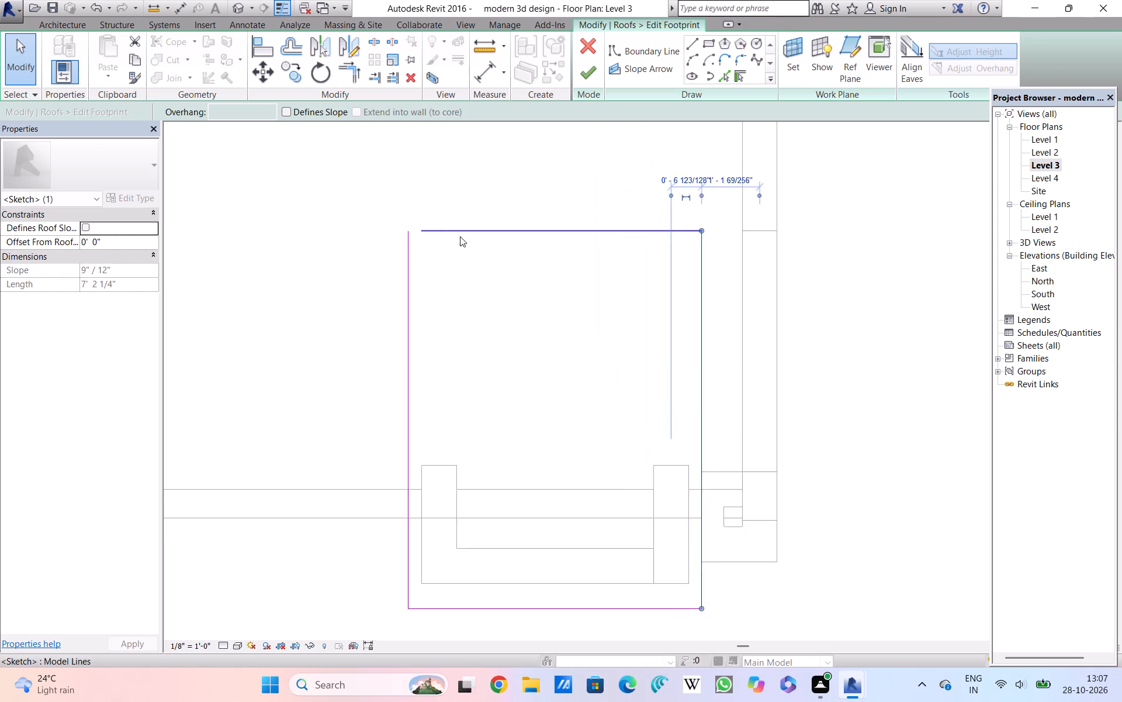
{"action": "scroll", "coordinate": [460, 236], "scroll_direction": "up", "scroll_amount": 9}
{"action": "left_click", "coordinate": [342, 220]}
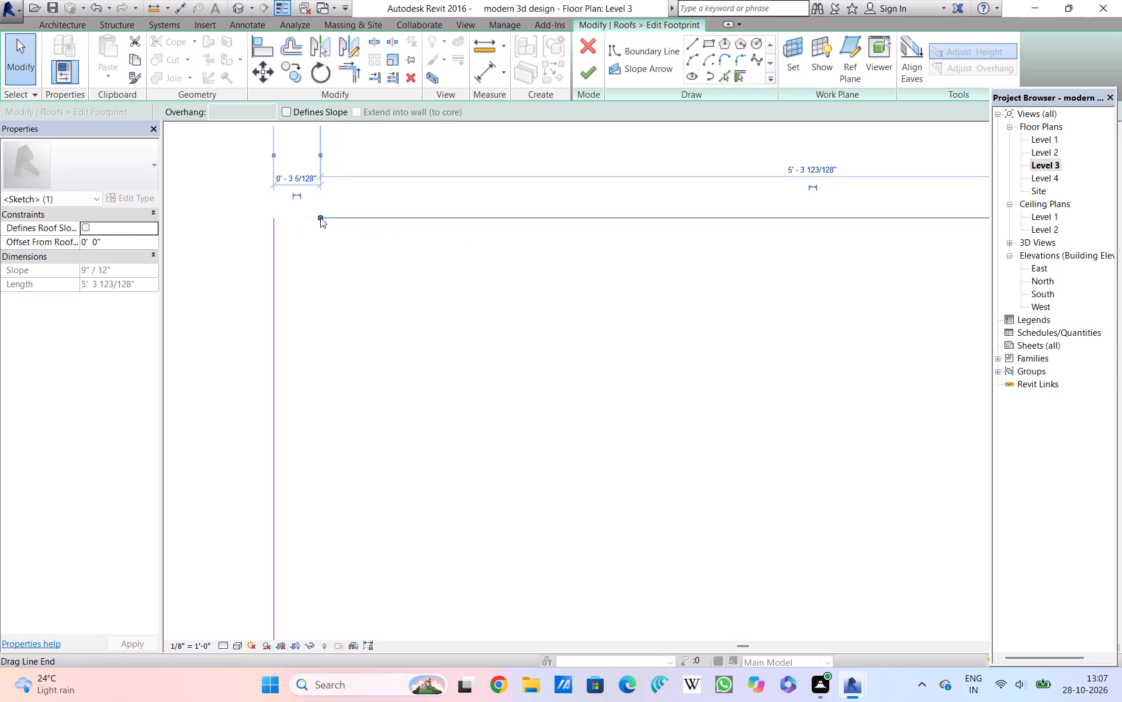
{"action": "left_click_drag", "start_coordinate": [318, 218], "coordinate": [272, 218]}
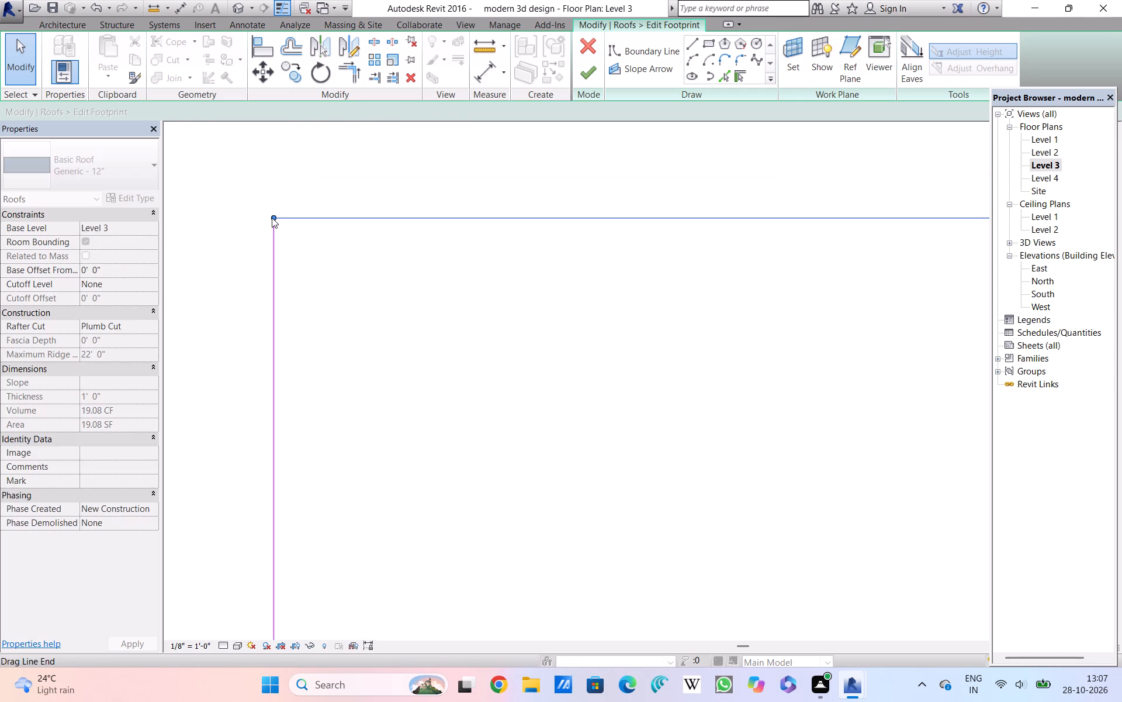
{"action": "scroll", "coordinate": [386, 287], "scroll_direction": "down", "scroll_amount": 11}
{"action": "left_click", "coordinate": [403, 294]}
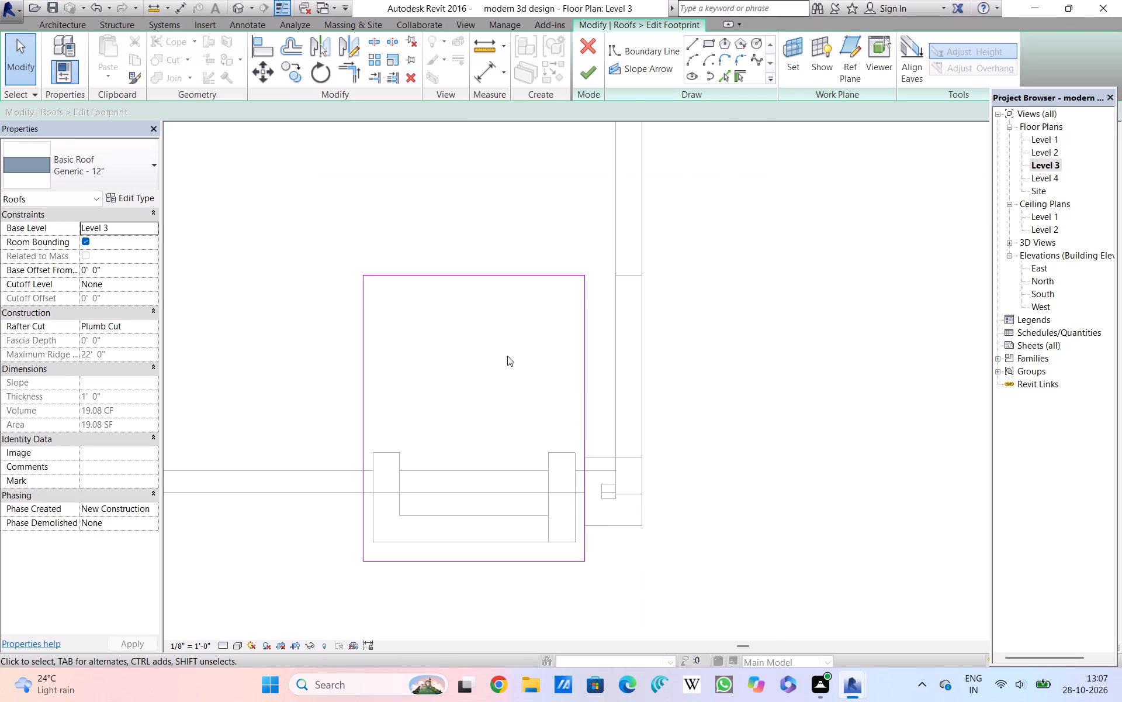
{"action": "left_click", "coordinate": [588, 82]}
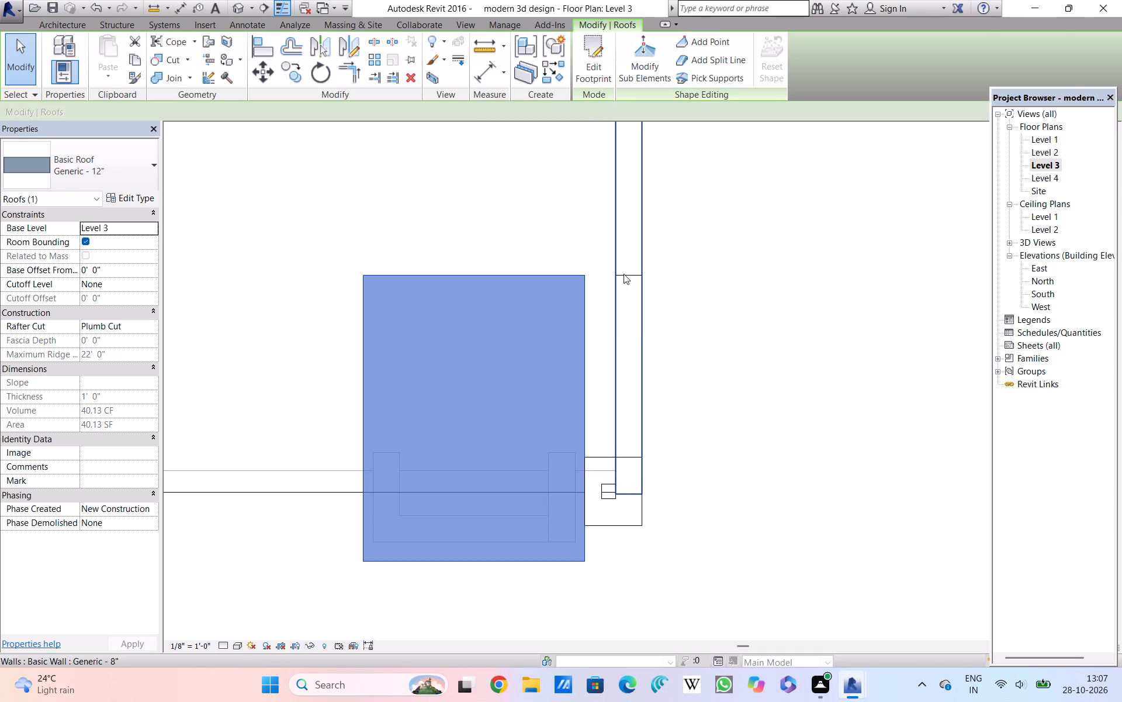
{"action": "left_click", "coordinate": [694, 449]}
On Level 3, draw a Generic - 8" wall 20' high from the shaft roof's north-west corner straight west to the west wall's outer face.
{"action": "scroll", "coordinate": [729, 448], "scroll_direction": "down", "scroll_amount": 5}
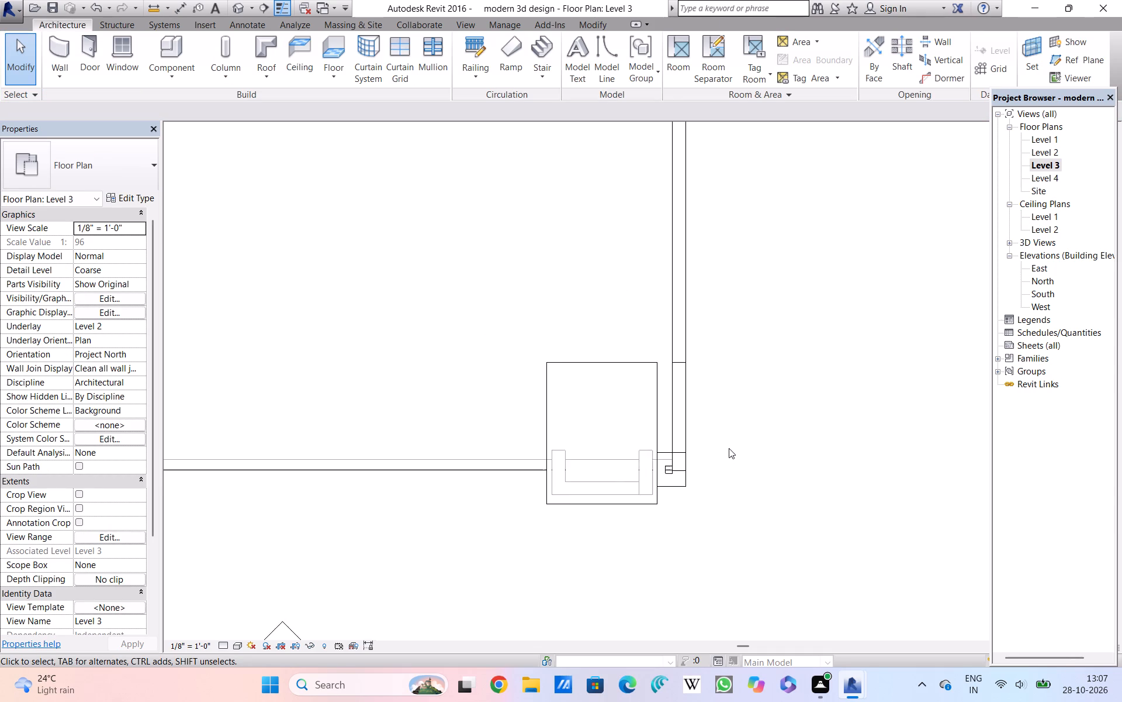
{"action": "scroll", "coordinate": [729, 448], "scroll_direction": "down", "scroll_amount": 2}
{"action": "scroll", "coordinate": [566, 423], "scroll_direction": "down", "scroll_amount": 3}
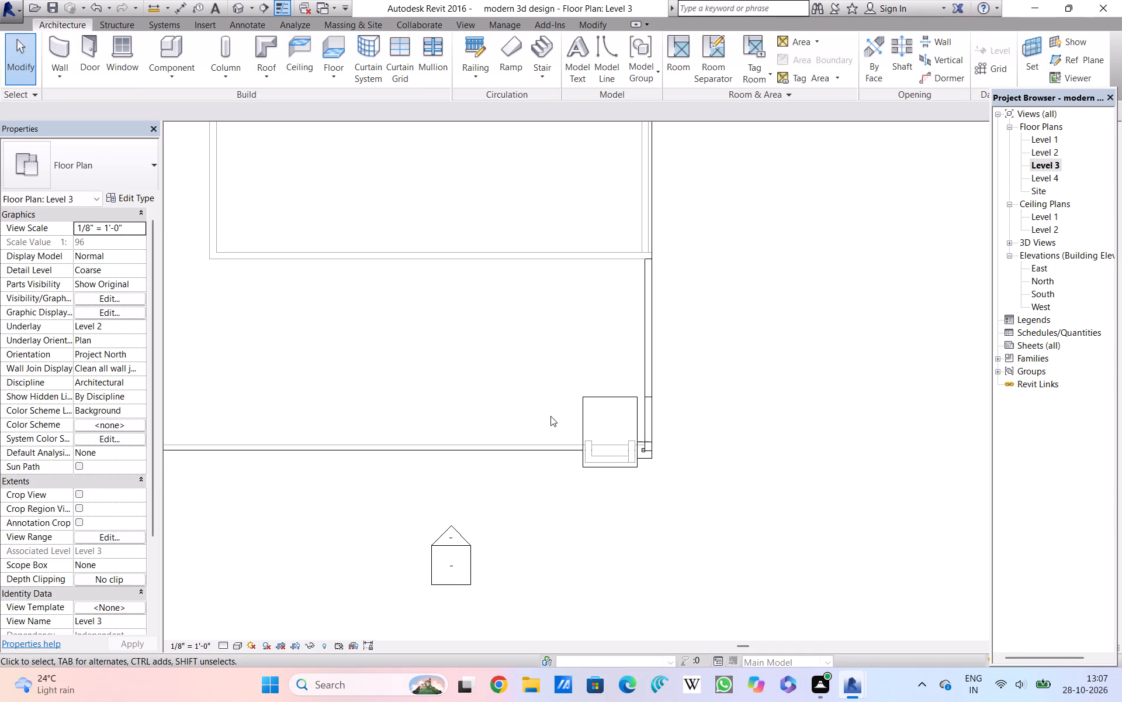
{"action": "middle_click_drag", "start_coordinate": [549, 414], "coordinate": [698, 419]}
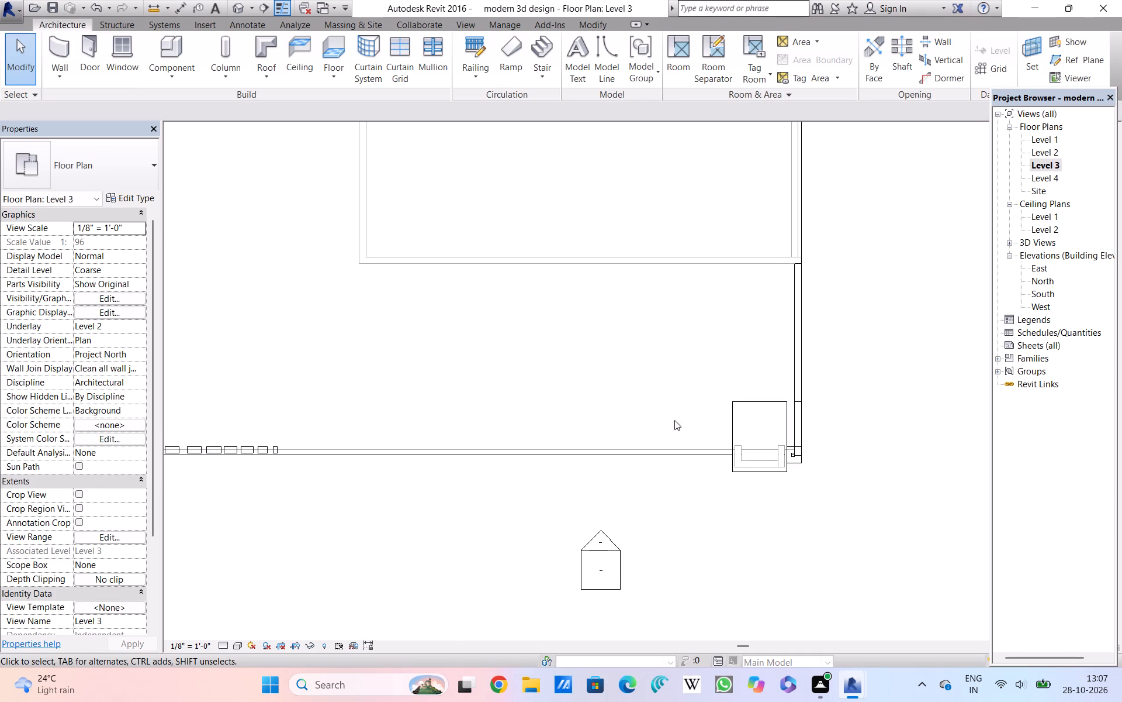
{"action": "middle_click_drag", "start_coordinate": [628, 407], "coordinate": [698, 407]}
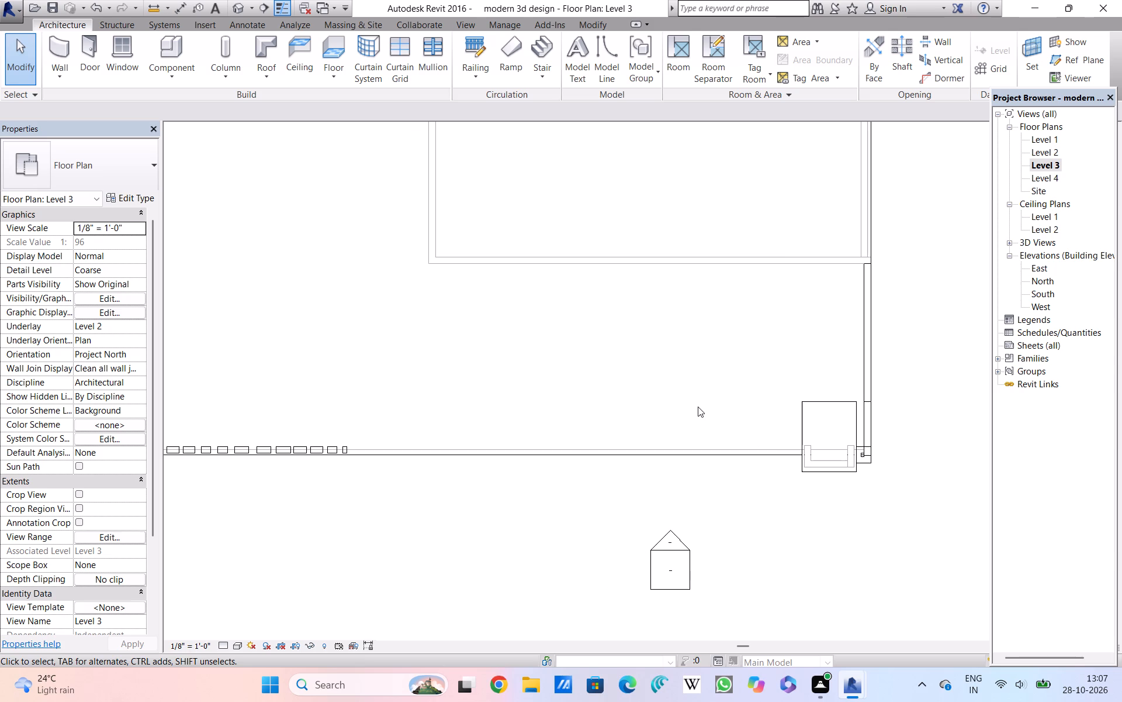
{"action": "scroll", "coordinate": [698, 407], "scroll_direction": "down", "scroll_amount": 2}
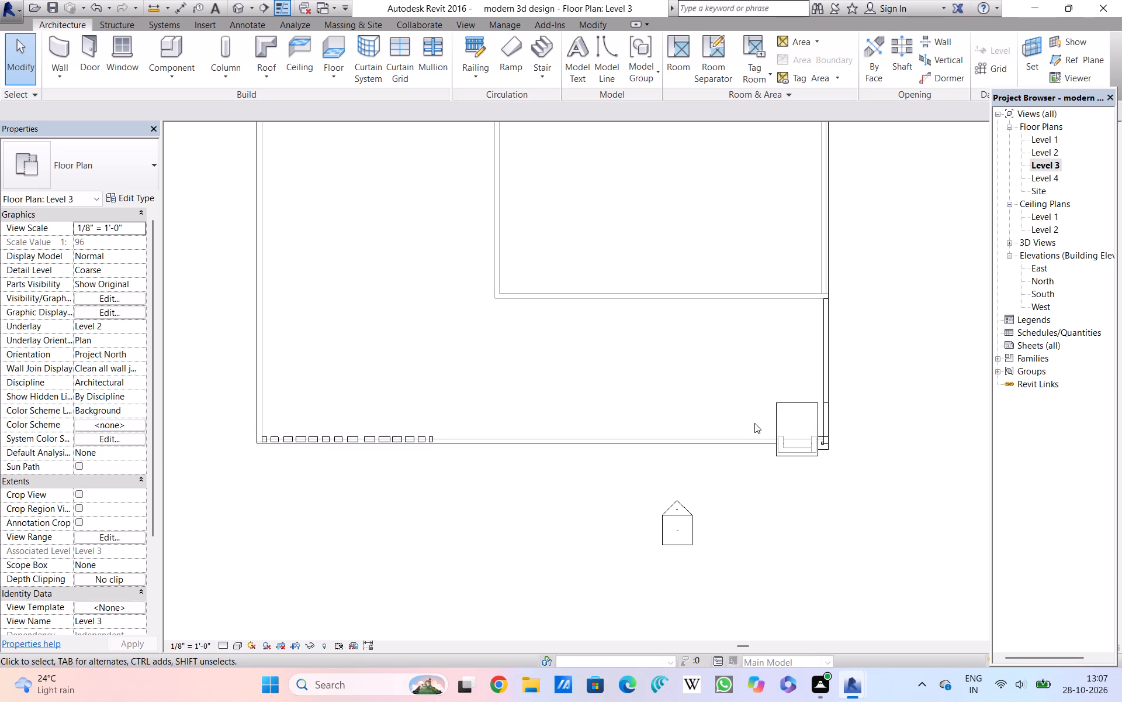
{"action": "left_click", "coordinate": [69, 43]}
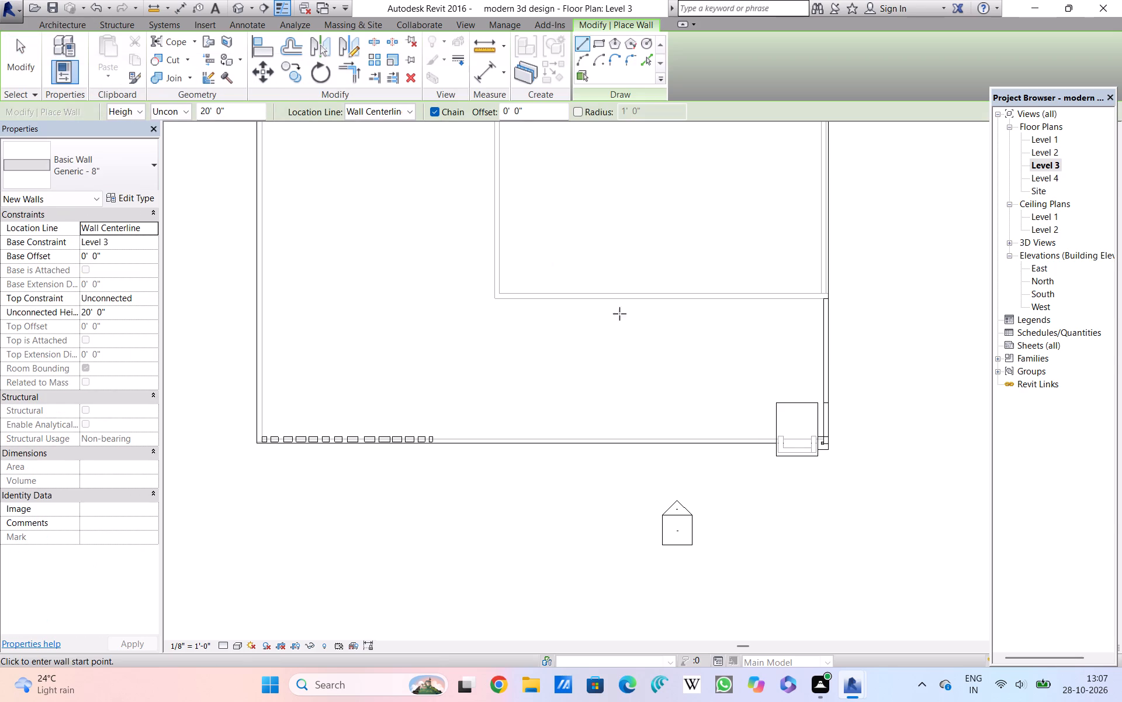
{"action": "left_click", "coordinate": [771, 403]}
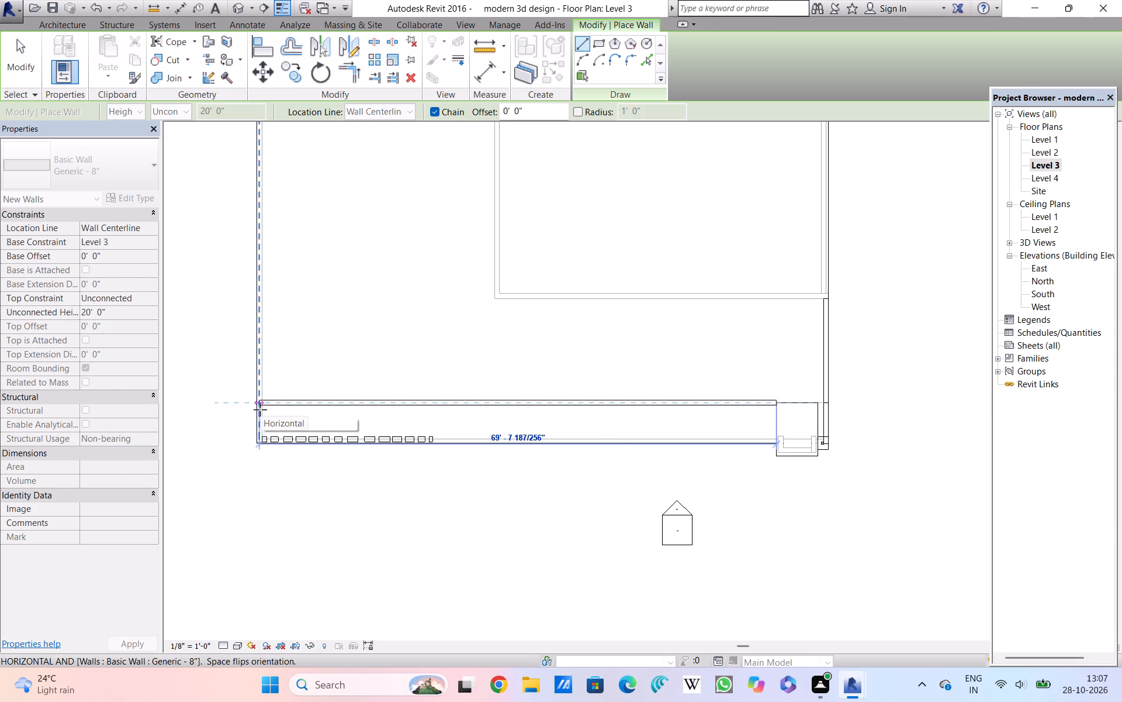
{"action": "scroll", "coordinate": [260, 409], "scroll_direction": "up", "scroll_amount": 8}
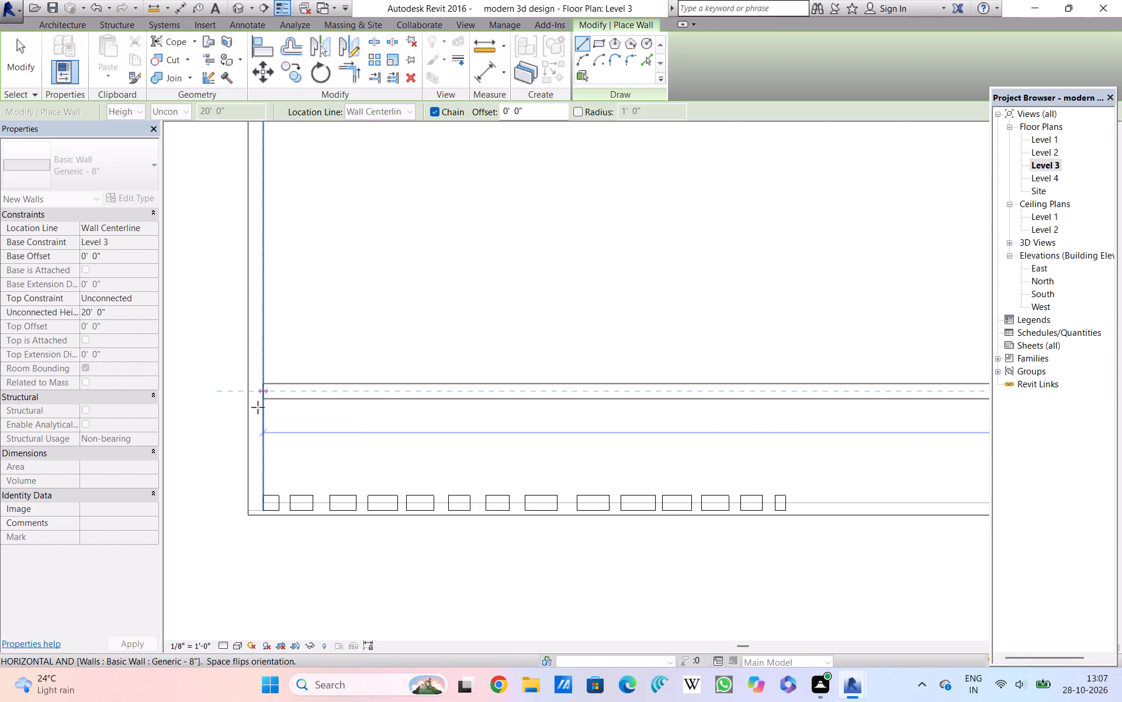
{"action": "left_click", "coordinate": [251, 405]}
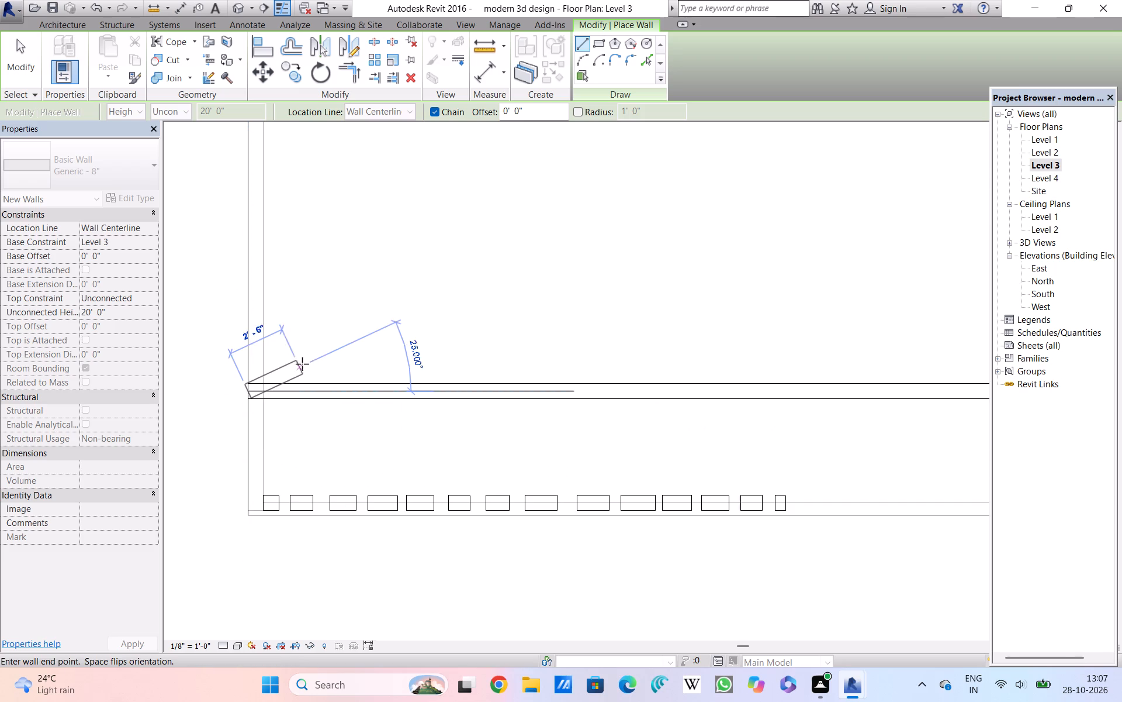
{"action": "key", "text": "Escape"}
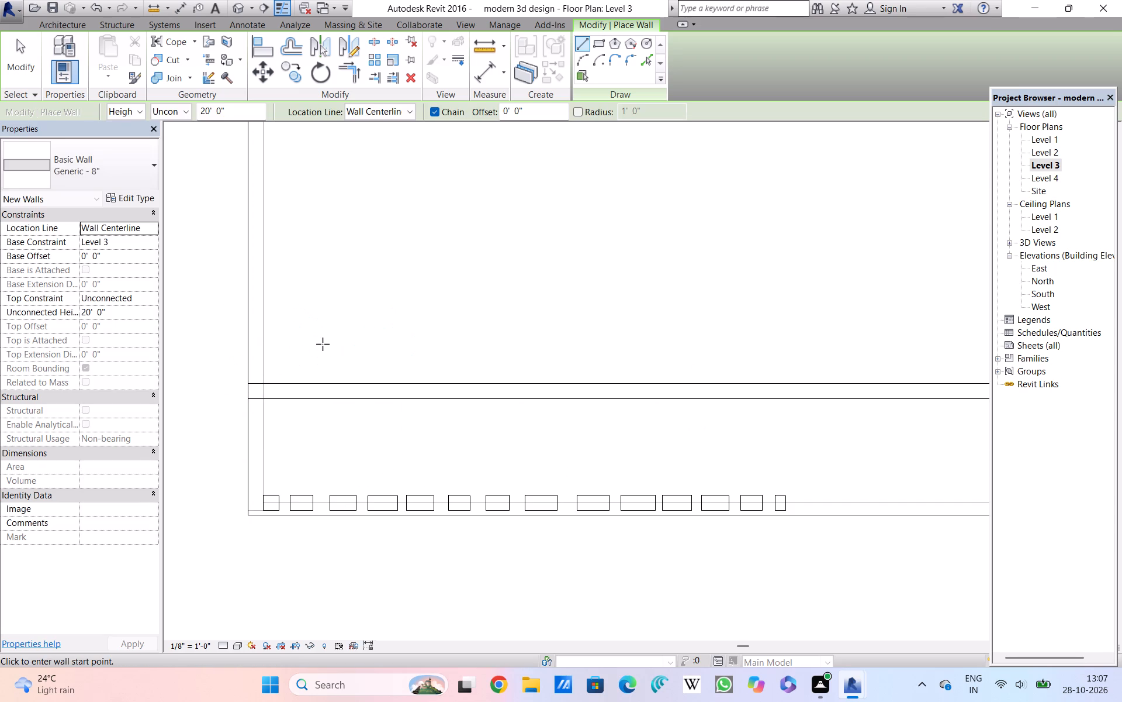
Examine the Level 3 plan along the new east-west wall and across the whole building outline.
{"action": "scroll", "coordinate": [323, 344], "scroll_direction": "down", "scroll_amount": 5}
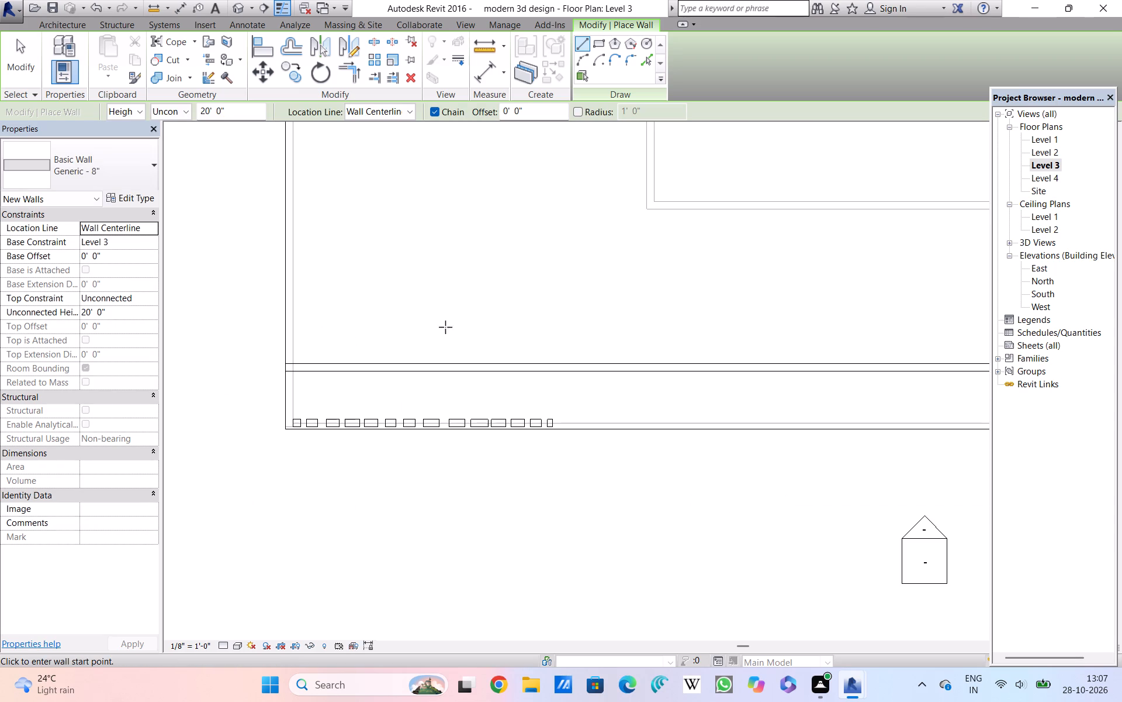
{"action": "middle_click_drag", "start_coordinate": [470, 321], "coordinate": [258, 428]}
{"action": "scroll", "coordinate": [432, 345], "scroll_direction": "down", "scroll_amount": 1}
{"action": "scroll", "coordinate": [258, 428], "scroll_direction": "down", "scroll_amount": 4}
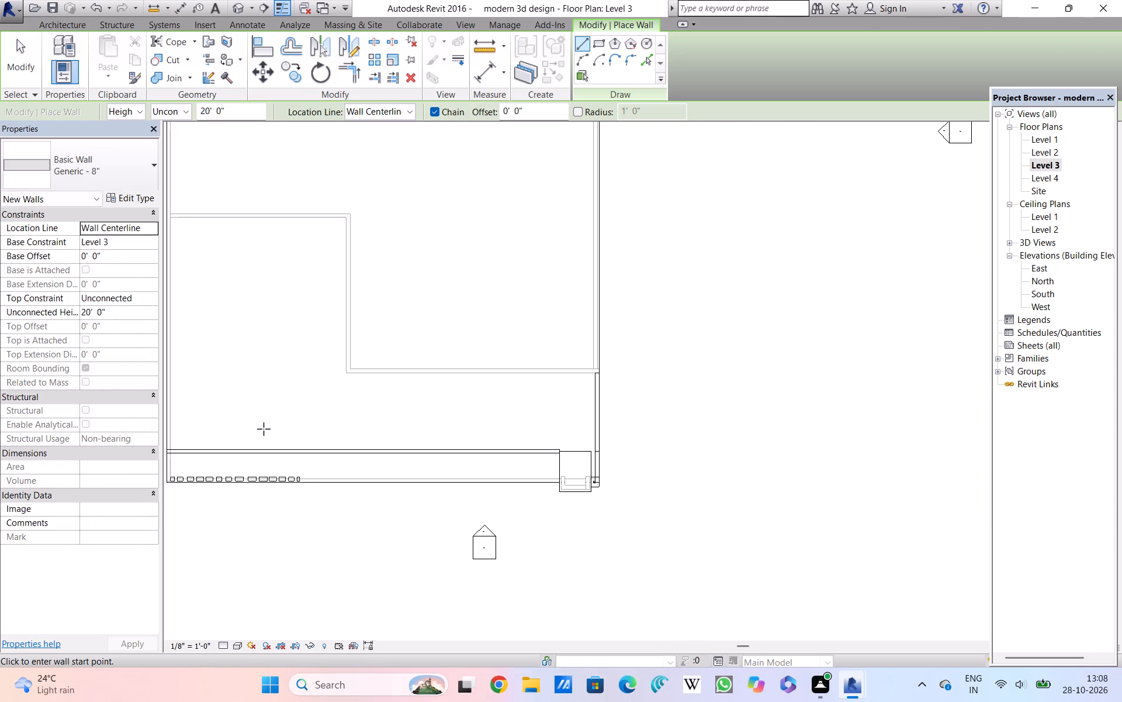
{"action": "middle_click_drag", "start_coordinate": [264, 429], "coordinate": [447, 466]}
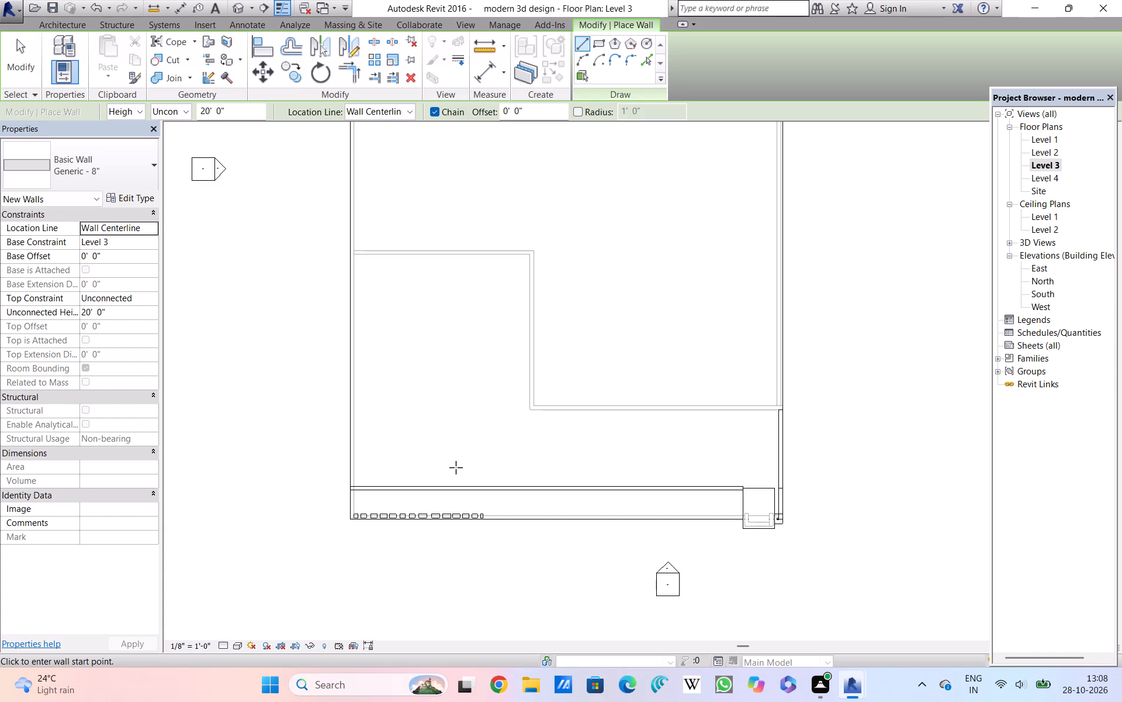
{"action": "scroll", "coordinate": [456, 467], "scroll_direction": "down", "scroll_amount": 2}
{"action": "scroll", "coordinate": [456, 467], "scroll_direction": "up", "scroll_amount": 2}
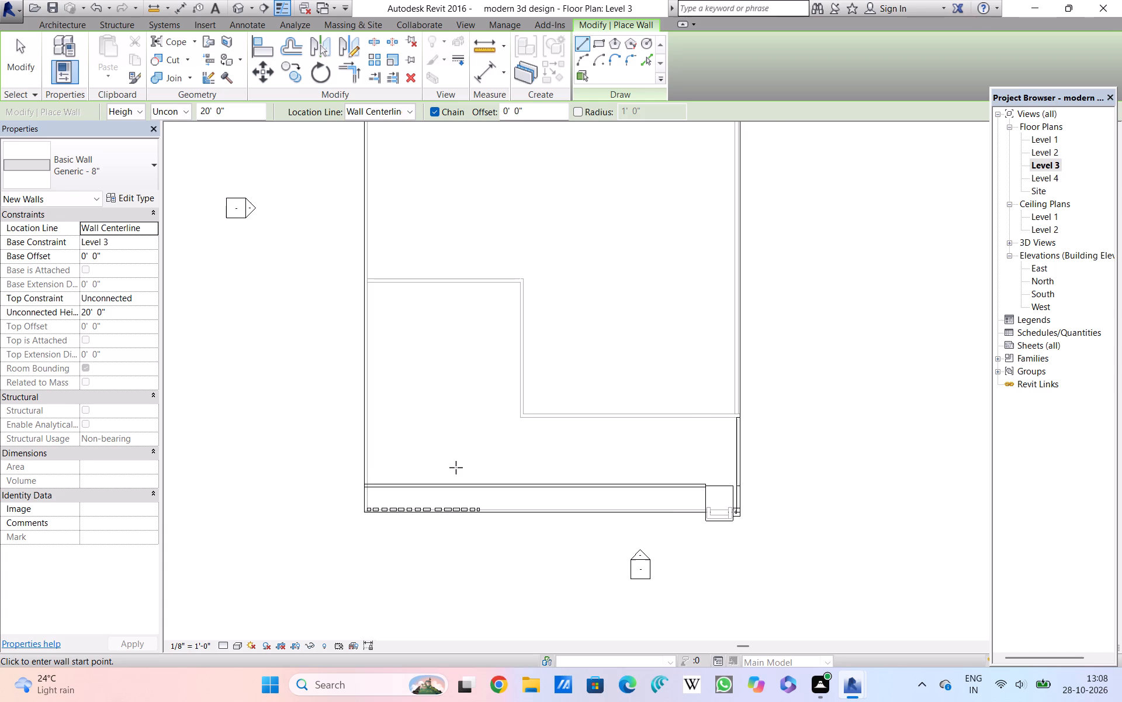
{"action": "scroll", "coordinate": [456, 467], "scroll_direction": "up", "scroll_amount": 1}
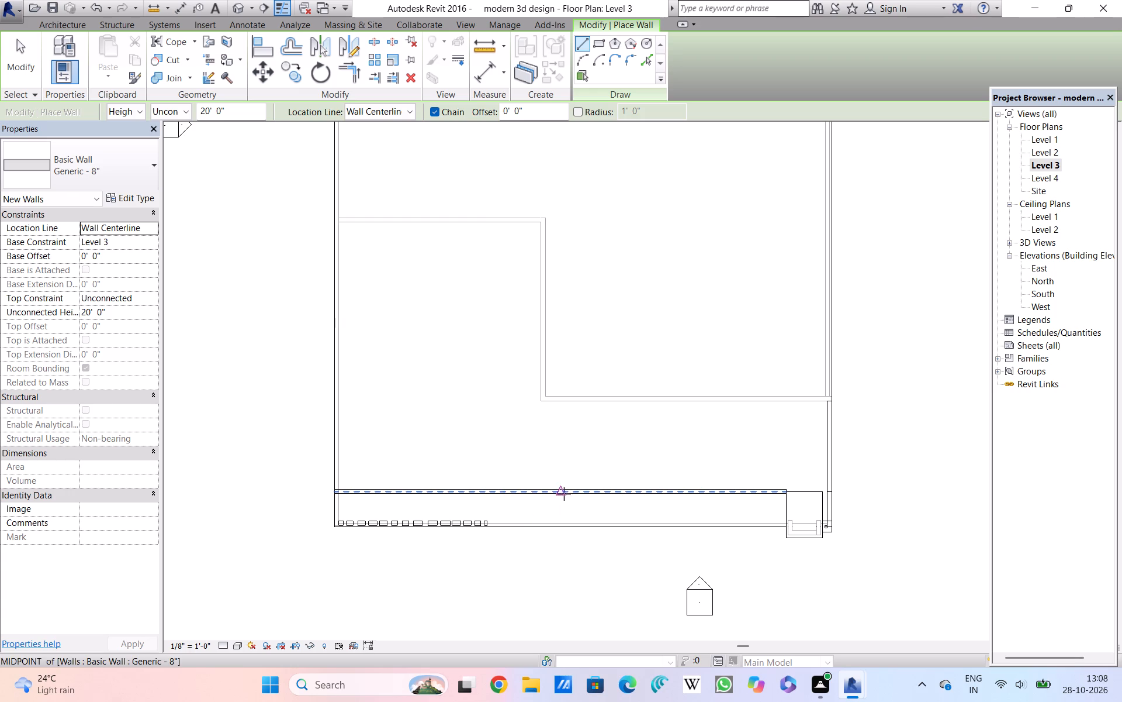
{"action": "middle_click_drag", "start_coordinate": [565, 468], "coordinate": [448, 496]}
{"action": "scroll", "coordinate": [444, 496], "scroll_direction": "down", "scroll_amount": 4}
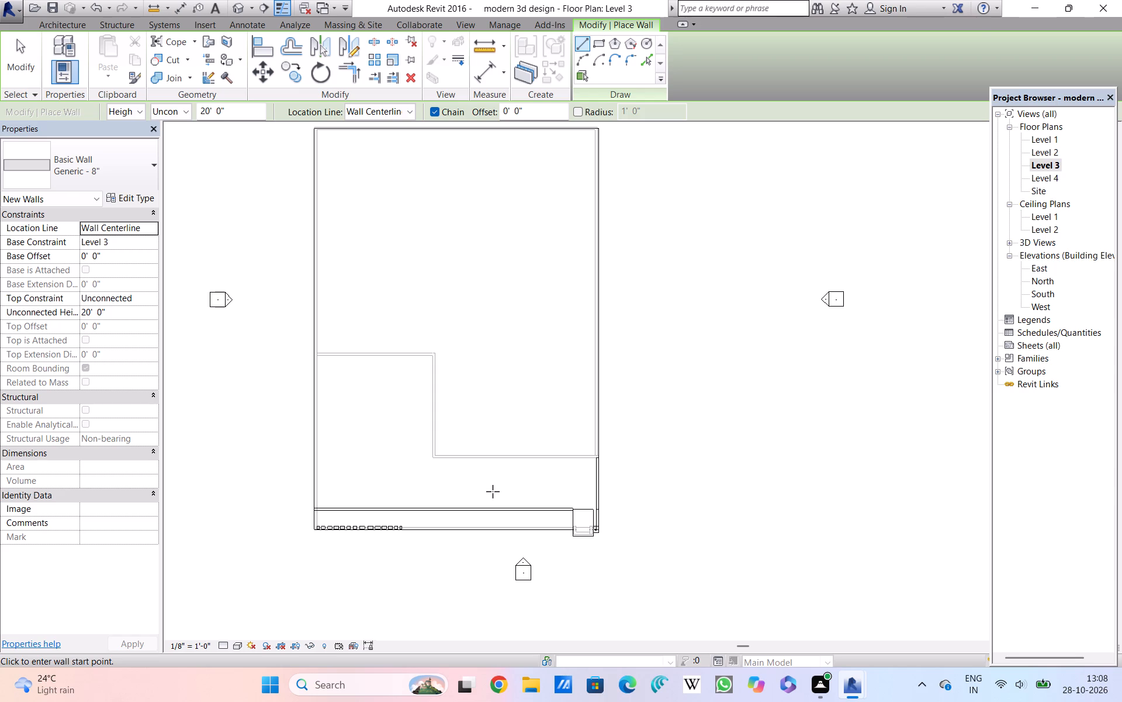
{"action": "key", "text": "Escape"}
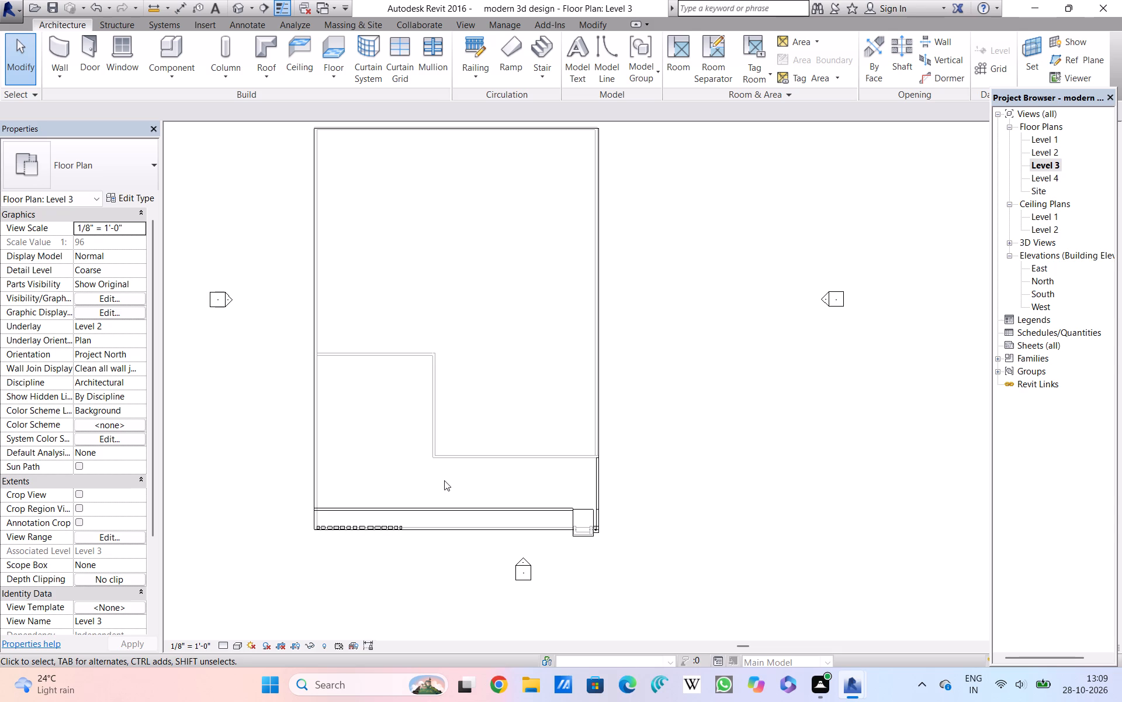
On Level 3, draw a horizontal grid about 2' 6" north of the new east-west wall, from the west wall to the stepped inner wall's line.
{"action": "left_click", "coordinate": [993, 75]}
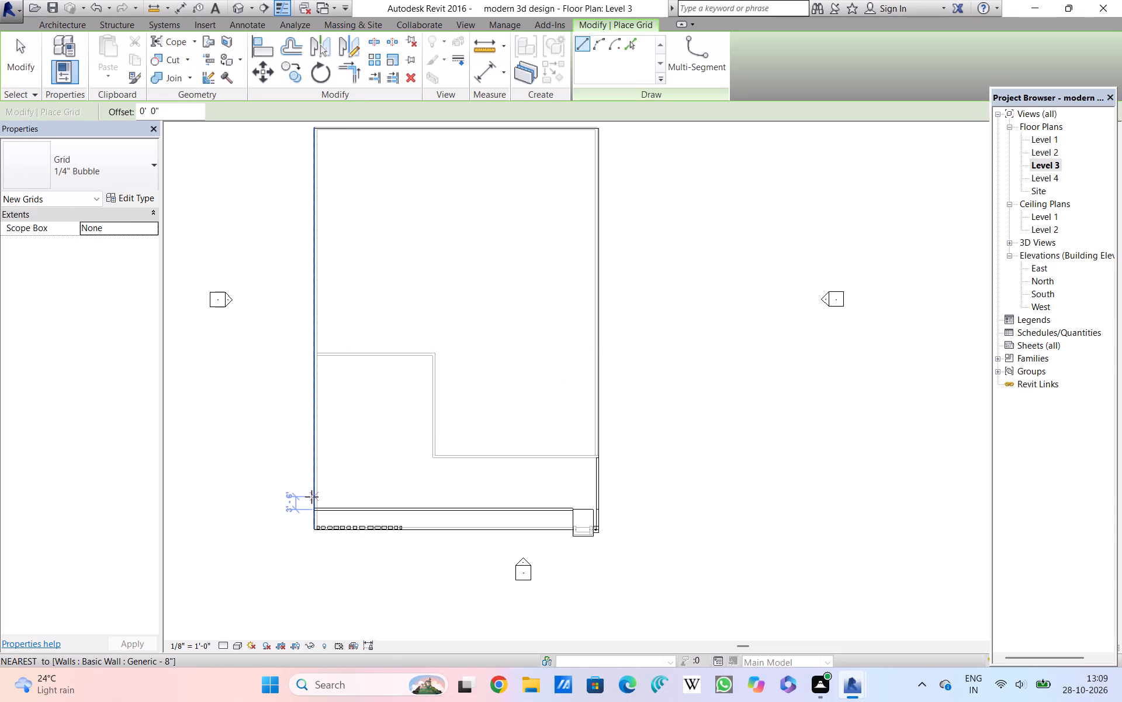
{"action": "scroll", "coordinate": [318, 495], "scroll_direction": "up", "scroll_amount": 5}
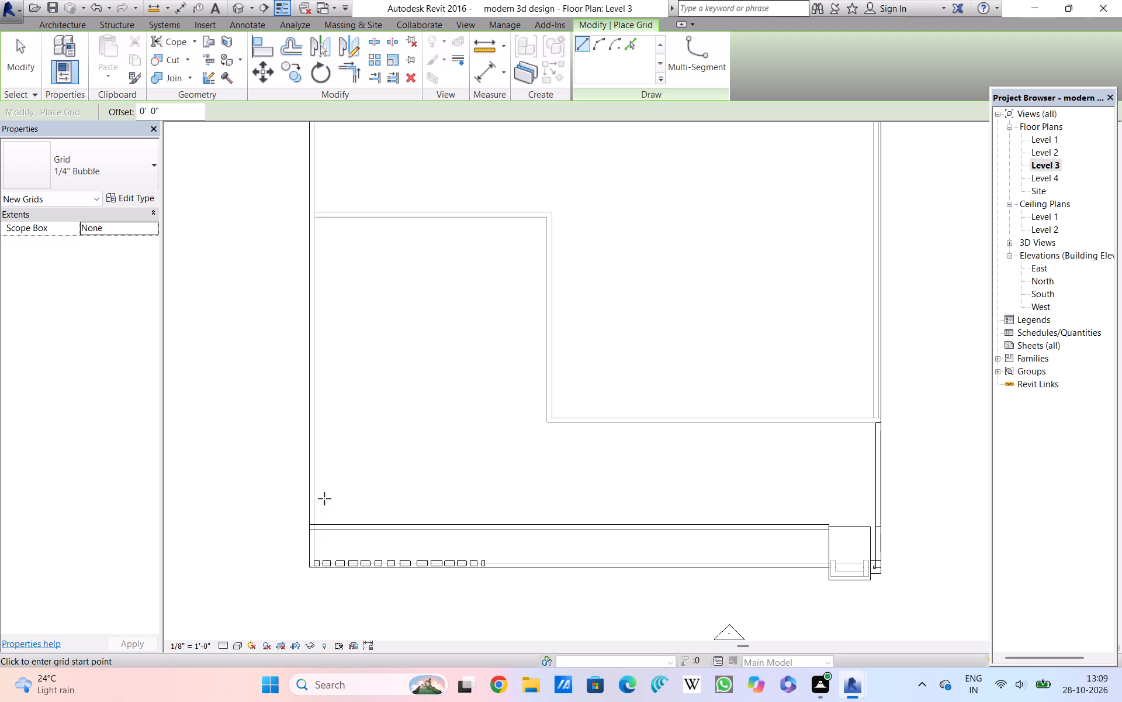
{"action": "double_click", "coordinate": [313, 501]}
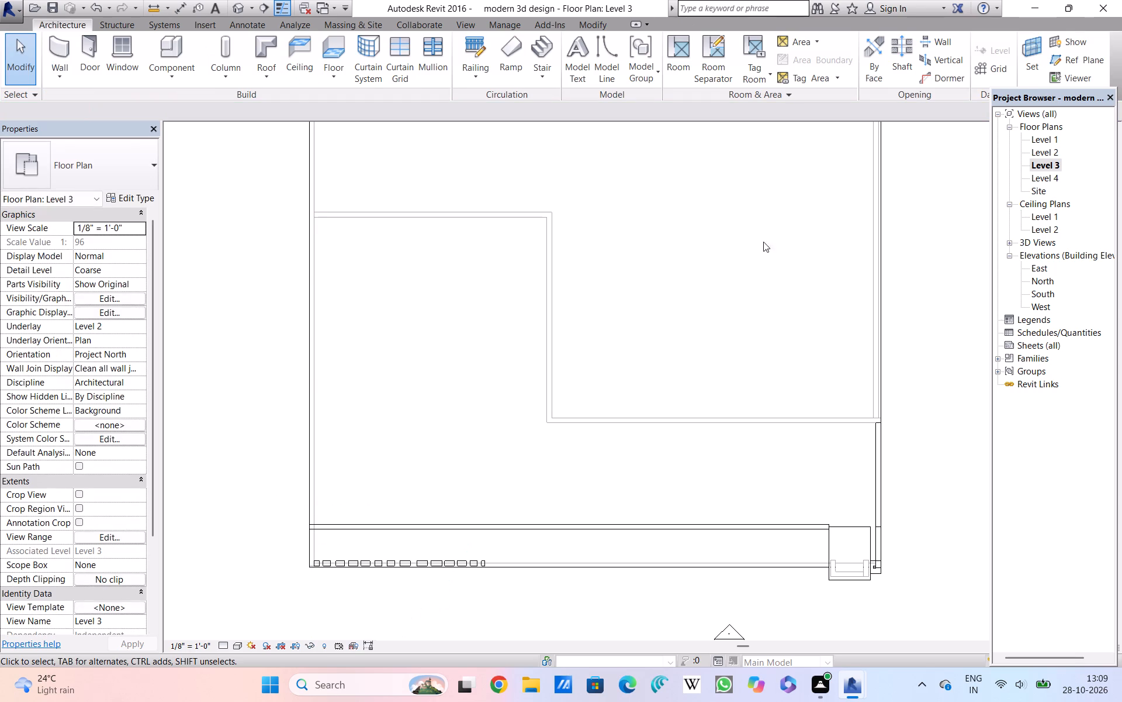
{"action": "left_click", "coordinate": [1000, 71]}
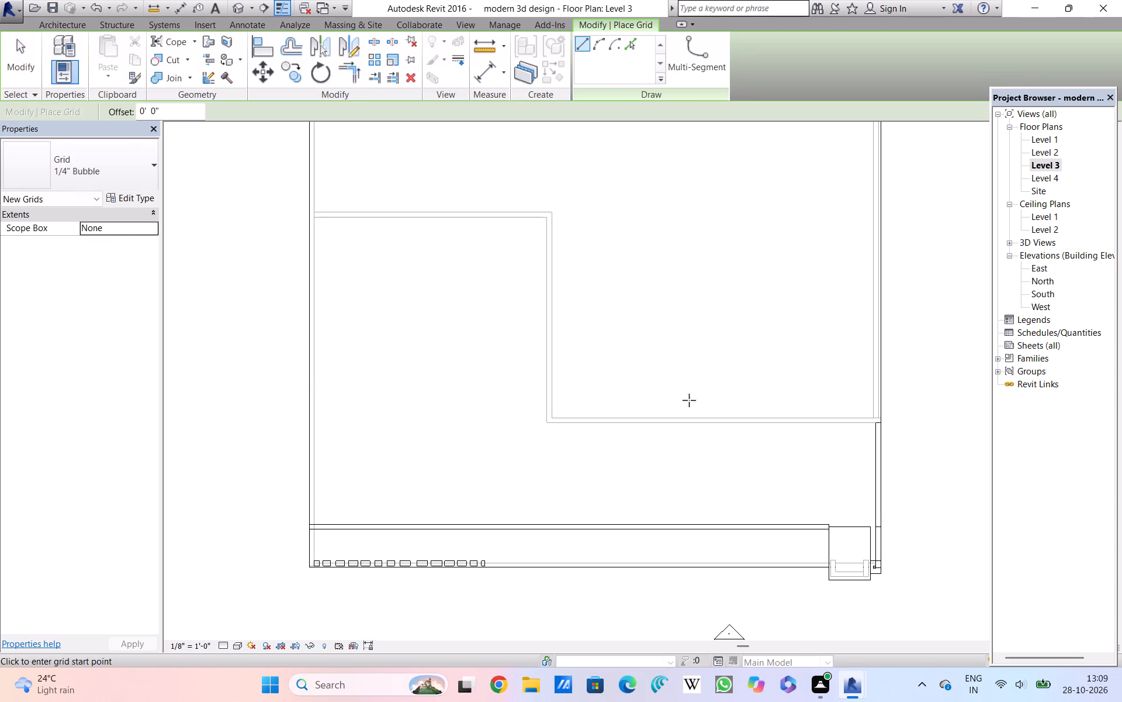
{"action": "left_click", "coordinate": [310, 510]}
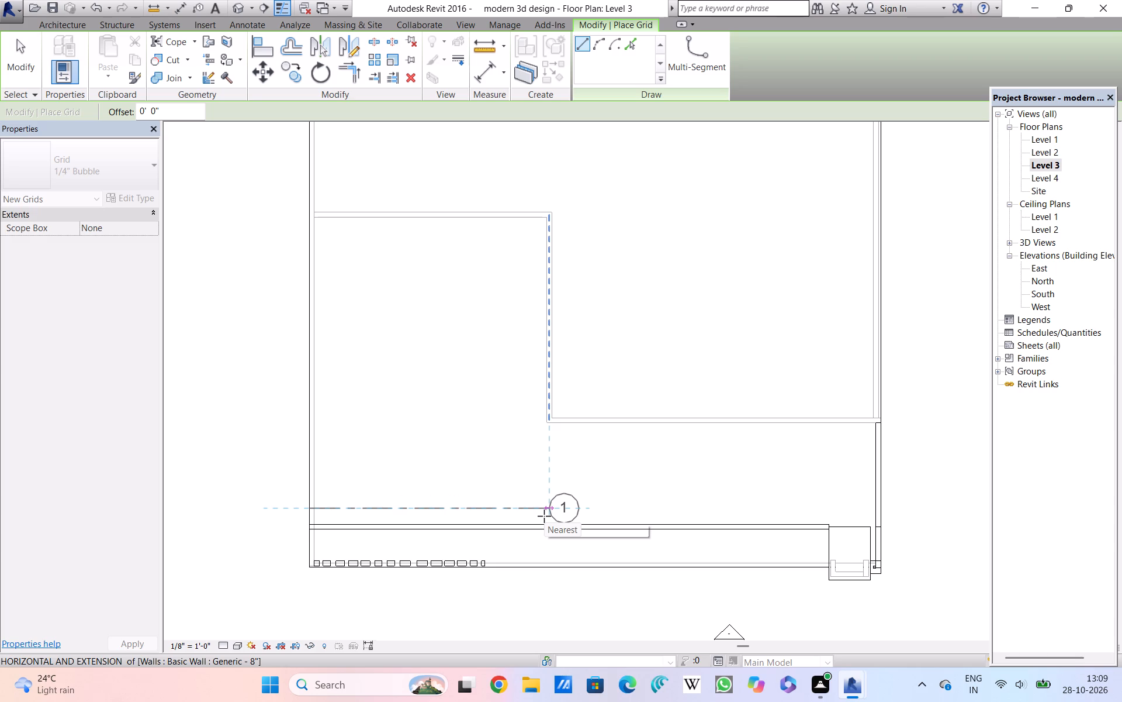
{"action": "left_click", "coordinate": [544, 516]}
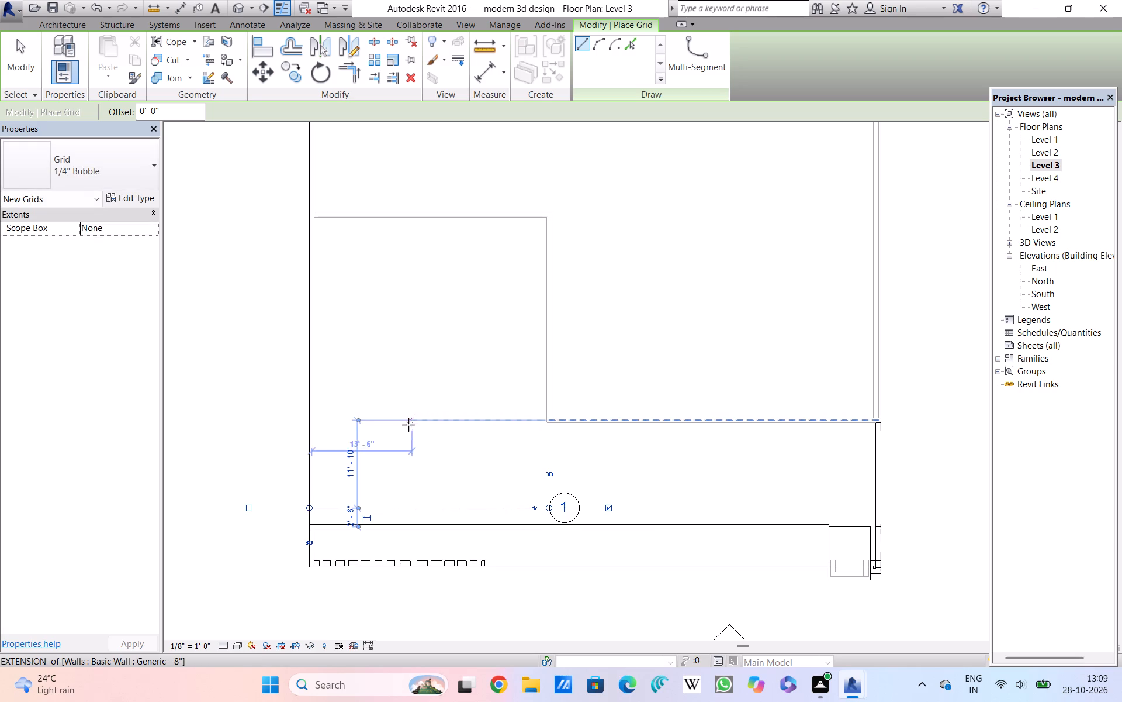
Draw a second horizontal grid about 16' south of the north wall, from the west wall to align with grid 1's east end.
{"action": "scroll", "coordinate": [314, 294], "scroll_direction": "down", "scroll_amount": 2}
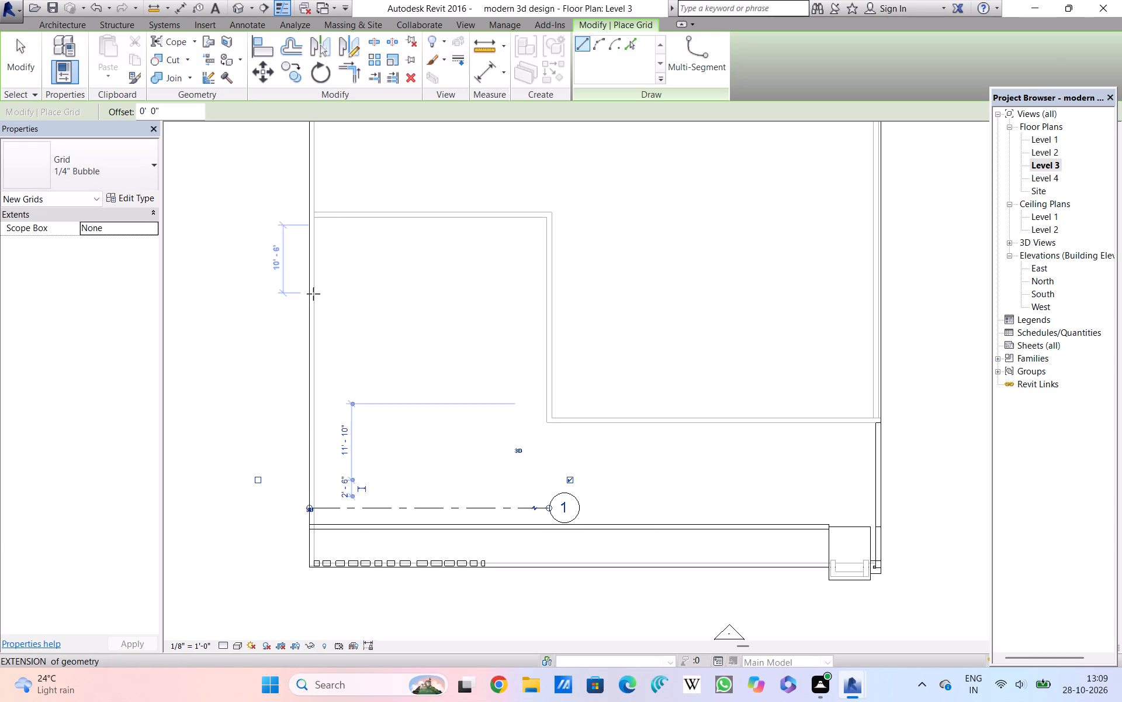
{"action": "scroll", "coordinate": [313, 294], "scroll_direction": "down", "scroll_amount": 6}
{"action": "middle_click_drag", "start_coordinate": [313, 287], "coordinate": [328, 360]}
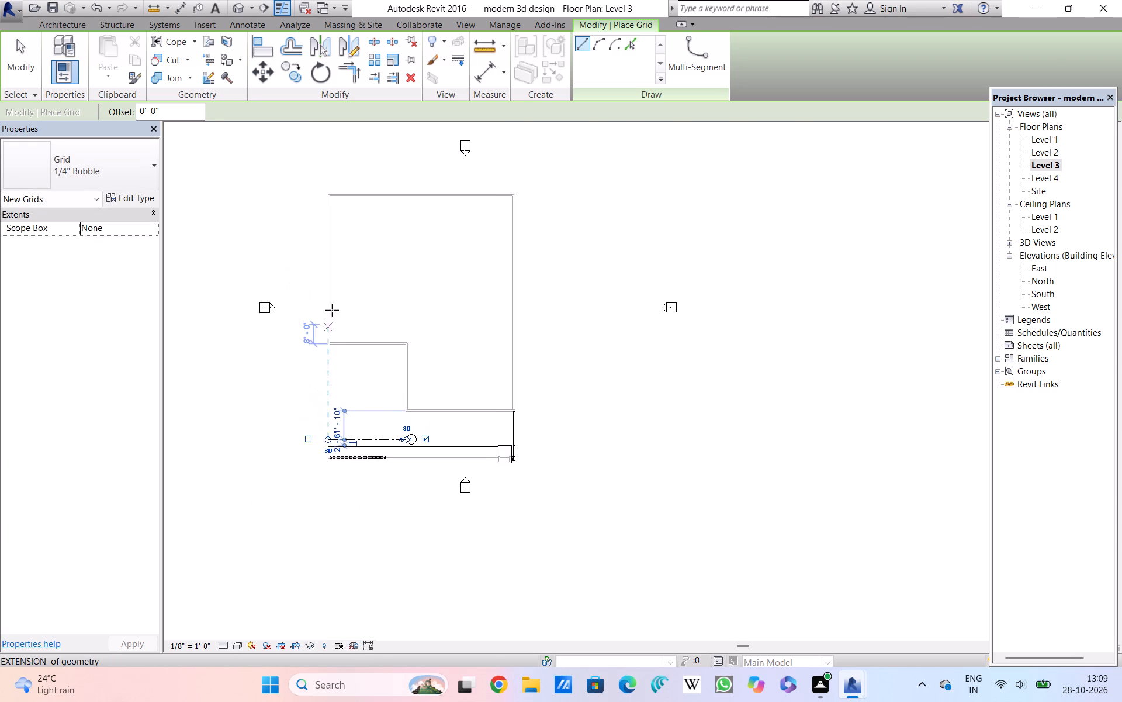
{"action": "left_click", "coordinate": [331, 244]}
{"action": "left_click_drag", "start_coordinate": [331, 244], "coordinate": [376, 244]}
{"action": "left_click", "coordinate": [986, 63]}
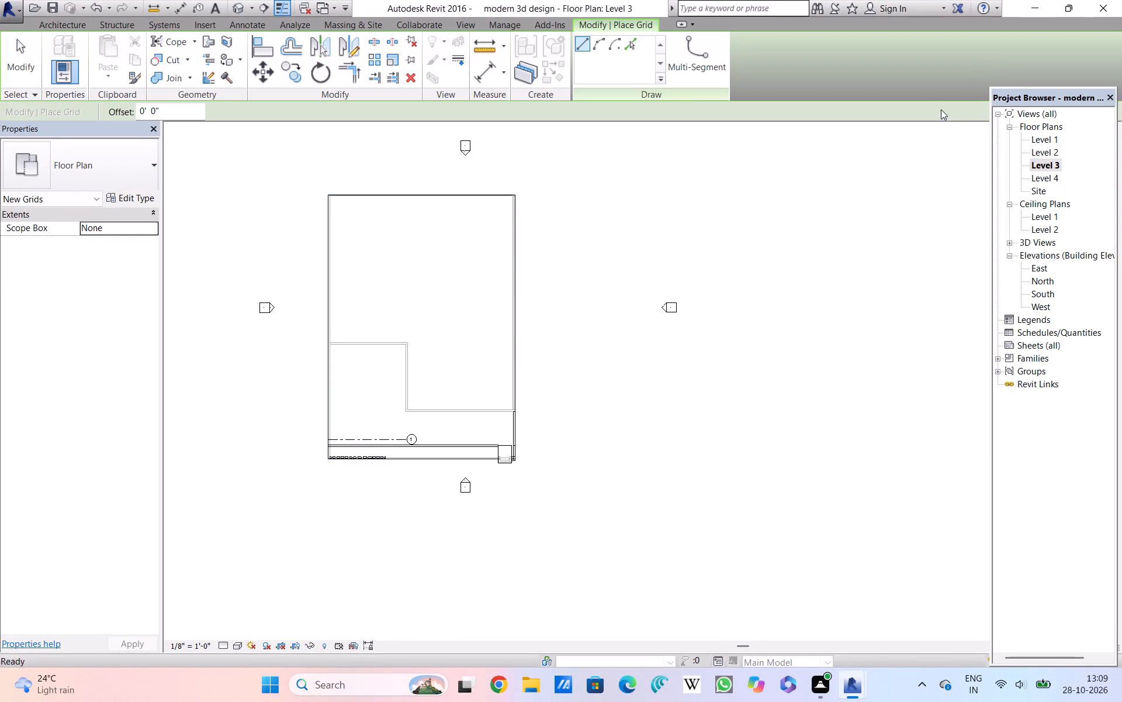
{"action": "left_click", "coordinate": [329, 235]}
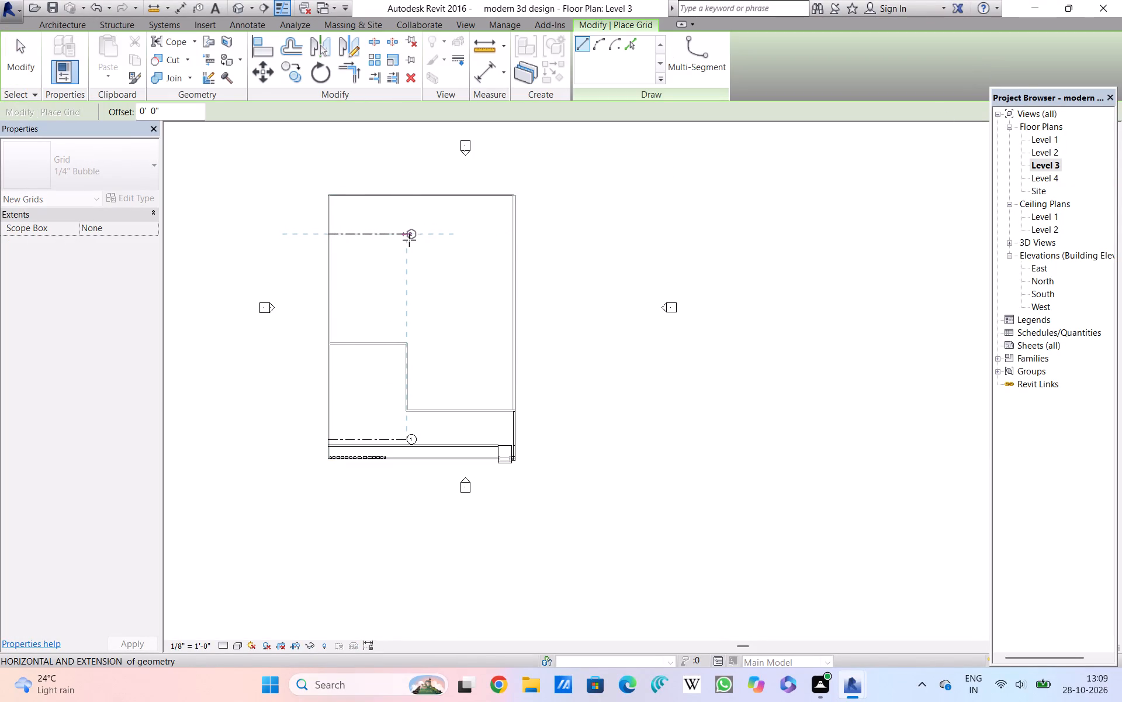
{"action": "left_click", "coordinate": [409, 240]}
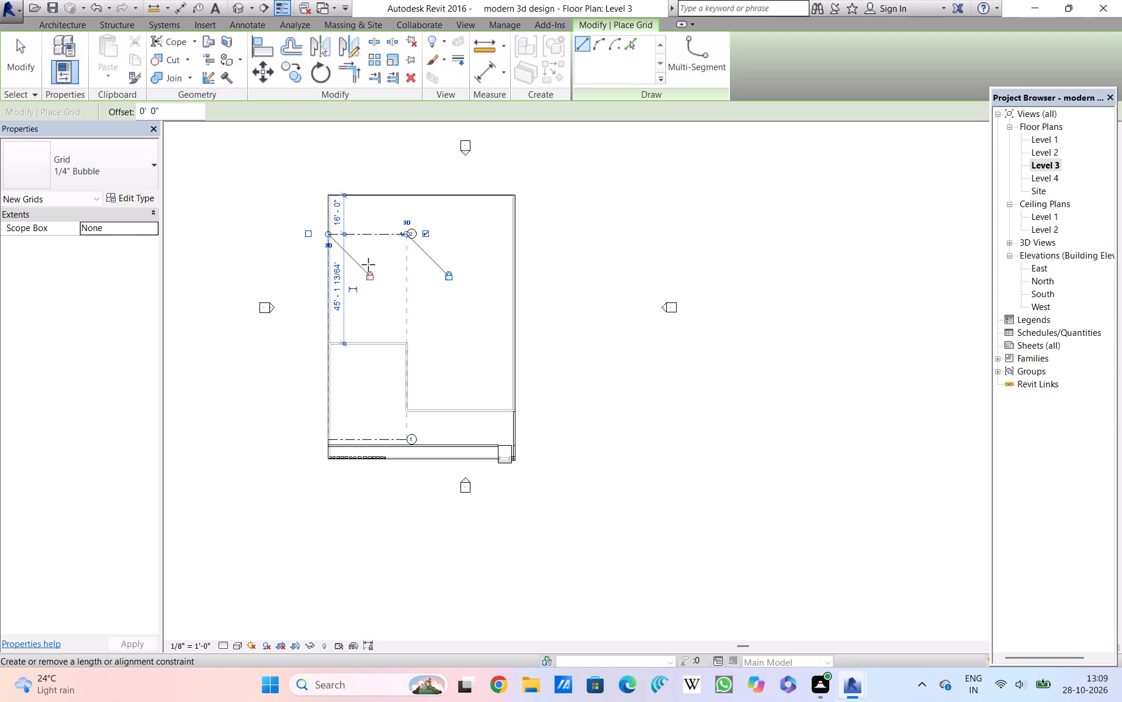
Draw a third horizontal grid about 8' north of the stepped inner wall, matching the other grids' ends, and finish placing grids.
{"action": "left_click", "coordinate": [329, 325]}
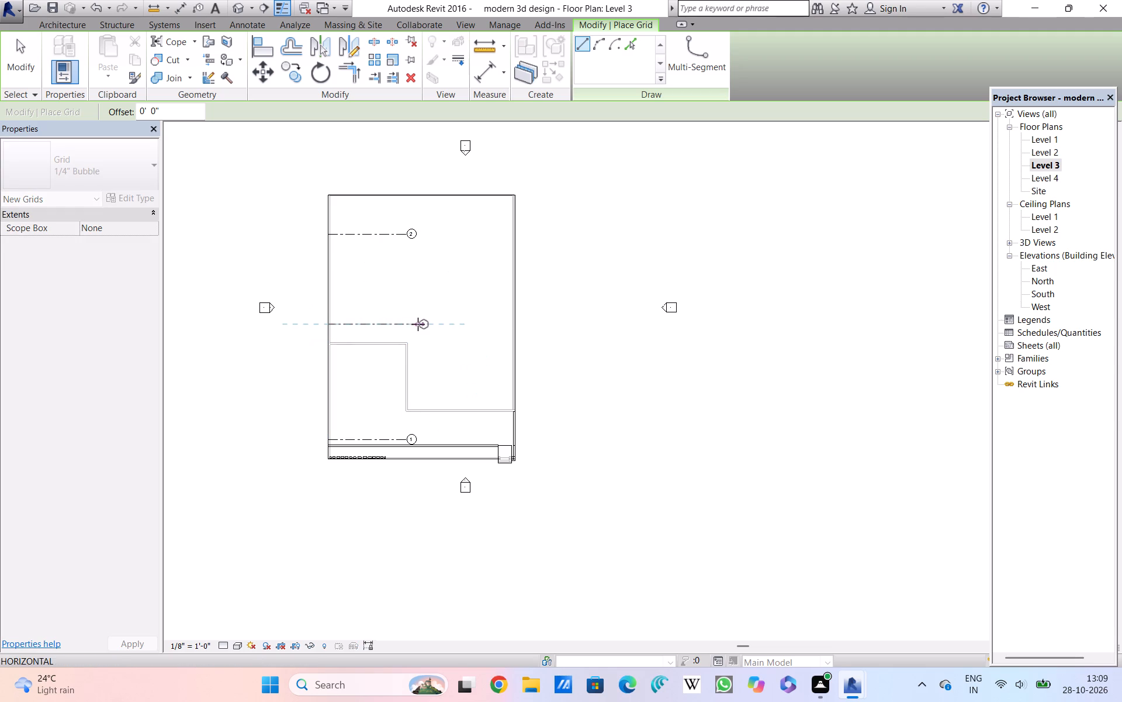
{"action": "left_click", "coordinate": [410, 323]}
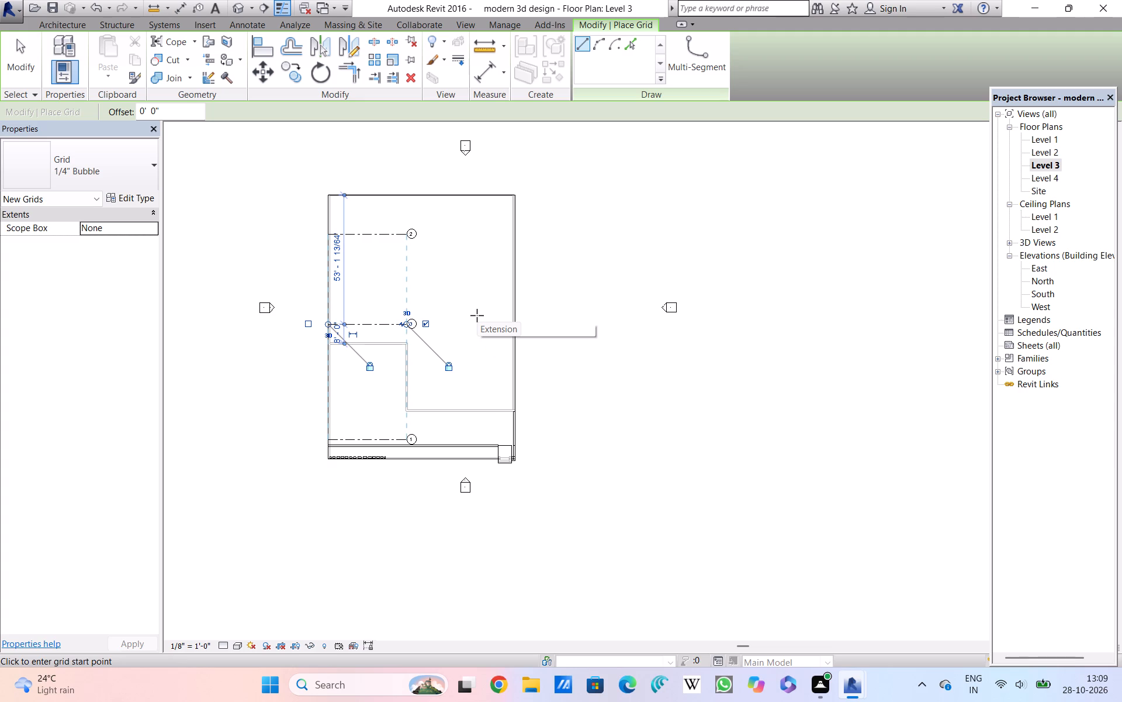
{"action": "key", "text": "Escape"}
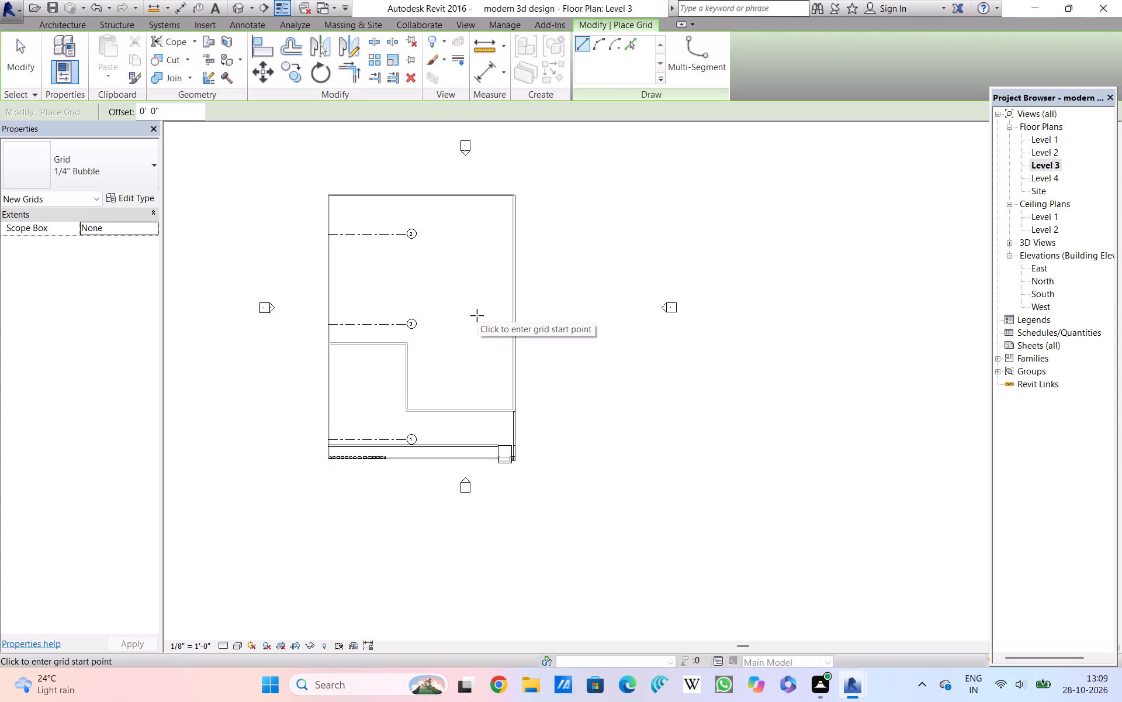
{"action": "key", "text": "Escape"}
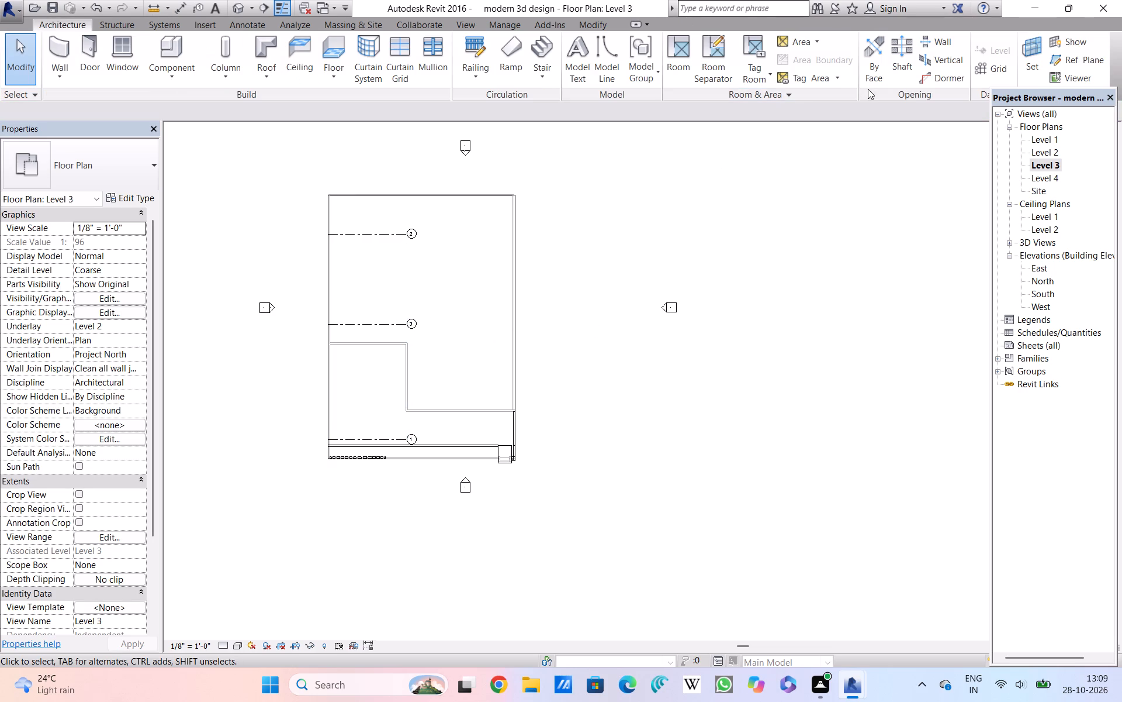
Place a vertical W10X49 structural column, Depth to Level 2, where grid 1 meets the west wall's centreline.
{"action": "left_click", "coordinate": [221, 55]}
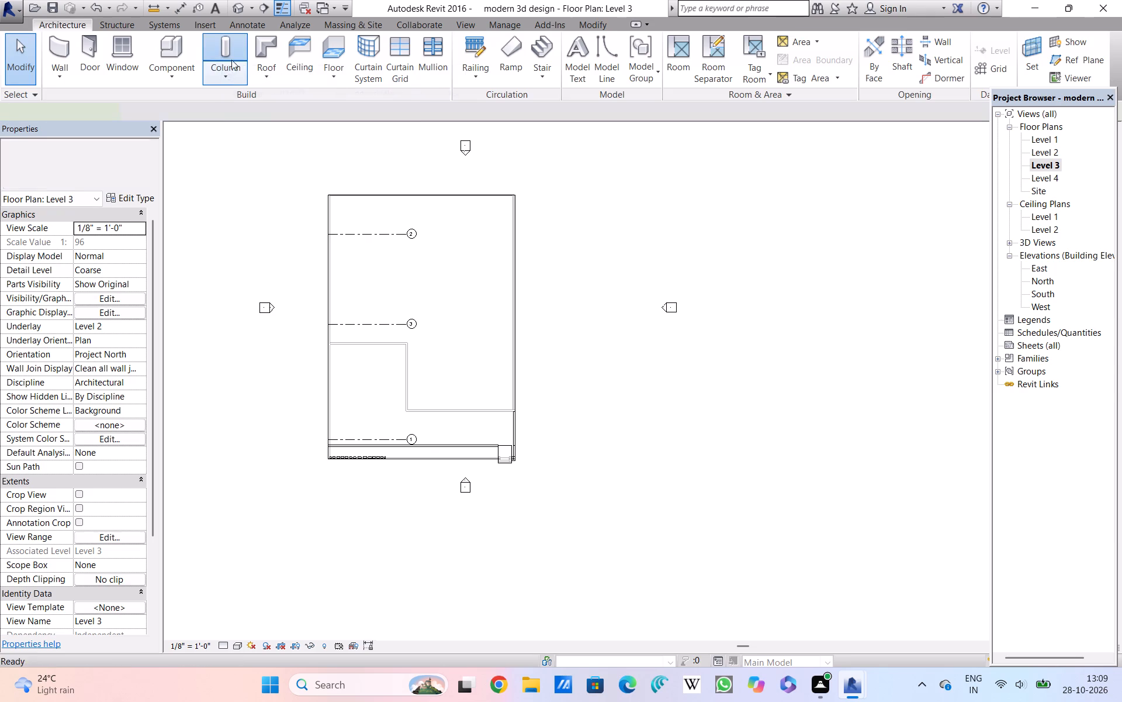
{"action": "scroll", "coordinate": [318, 447], "scroll_direction": "up", "scroll_amount": 4}
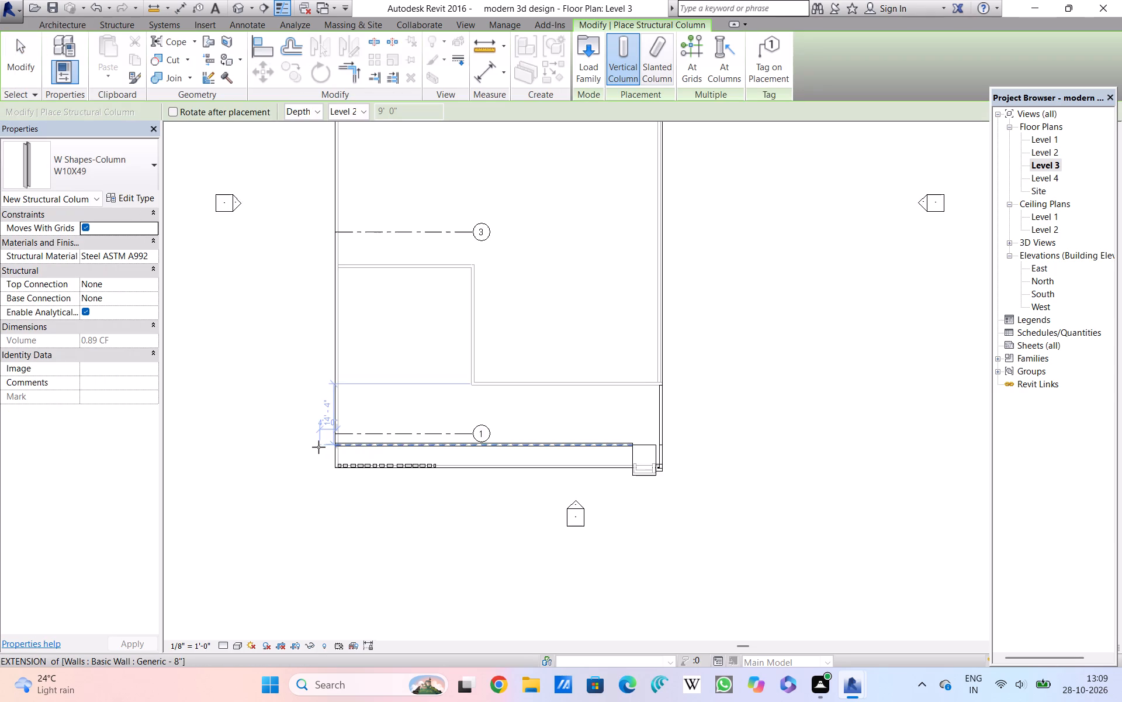
{"action": "scroll", "coordinate": [318, 447], "scroll_direction": "up", "scroll_amount": 10}
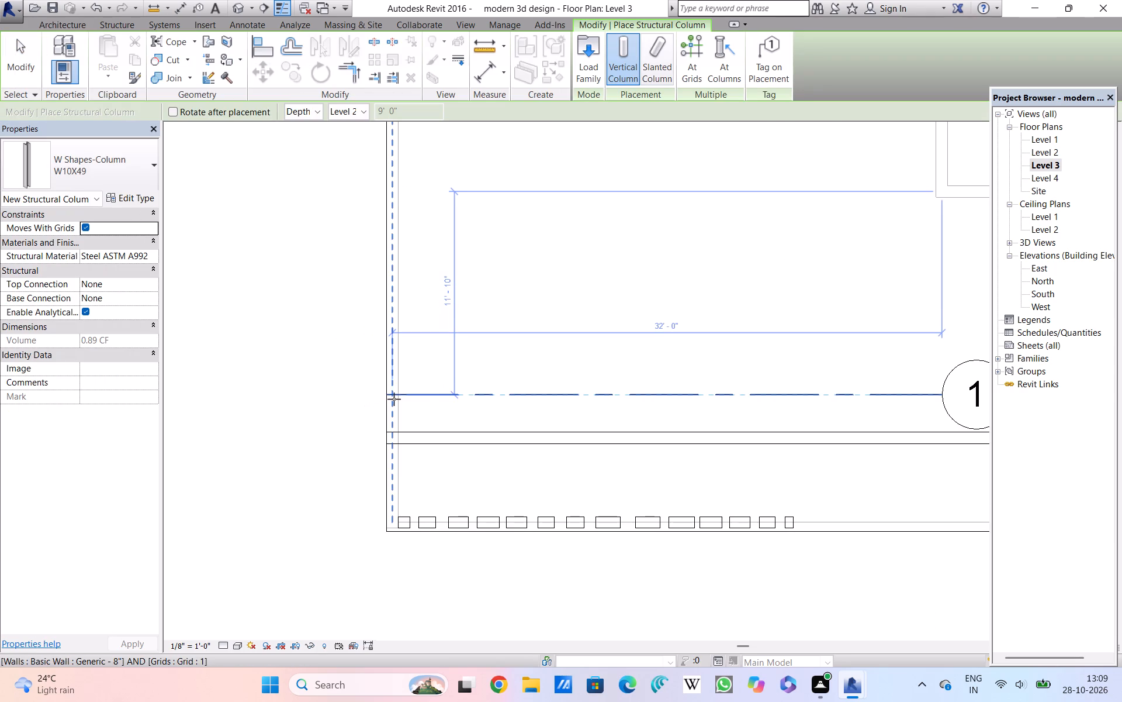
{"action": "left_click", "coordinate": [392, 394]}
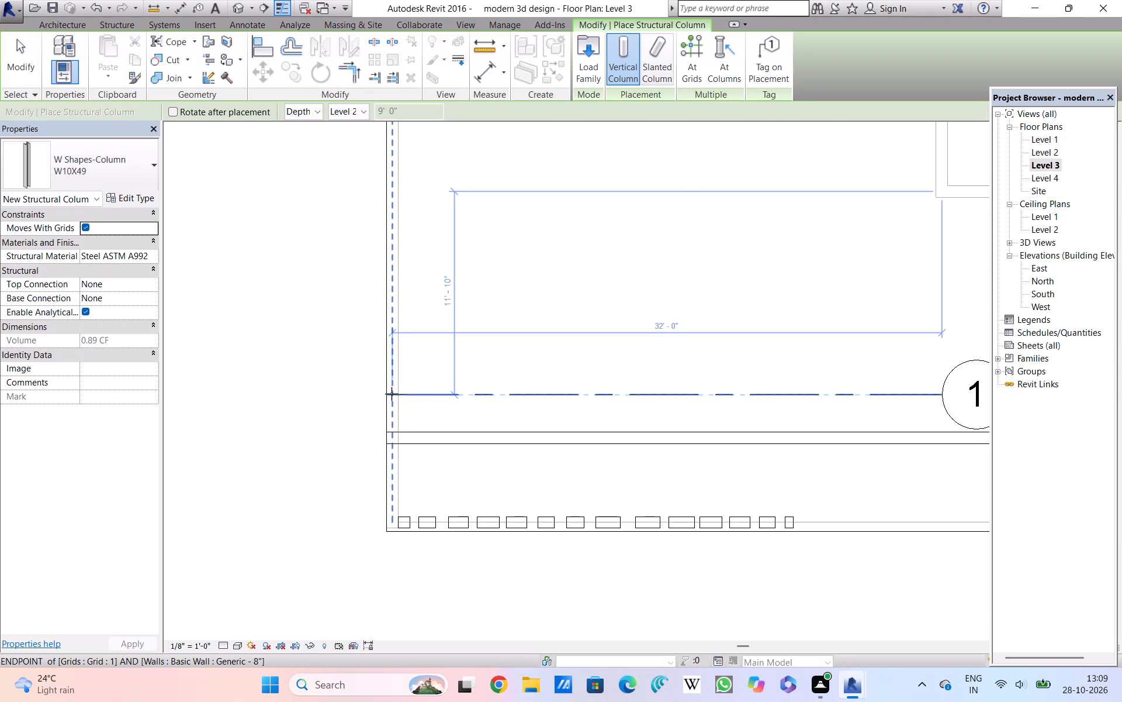
Place a W10X49 structural column where the stepped inner wall's north segment meets the west wall.
{"action": "scroll", "coordinate": [427, 383], "scroll_direction": "down", "scroll_amount": 8}
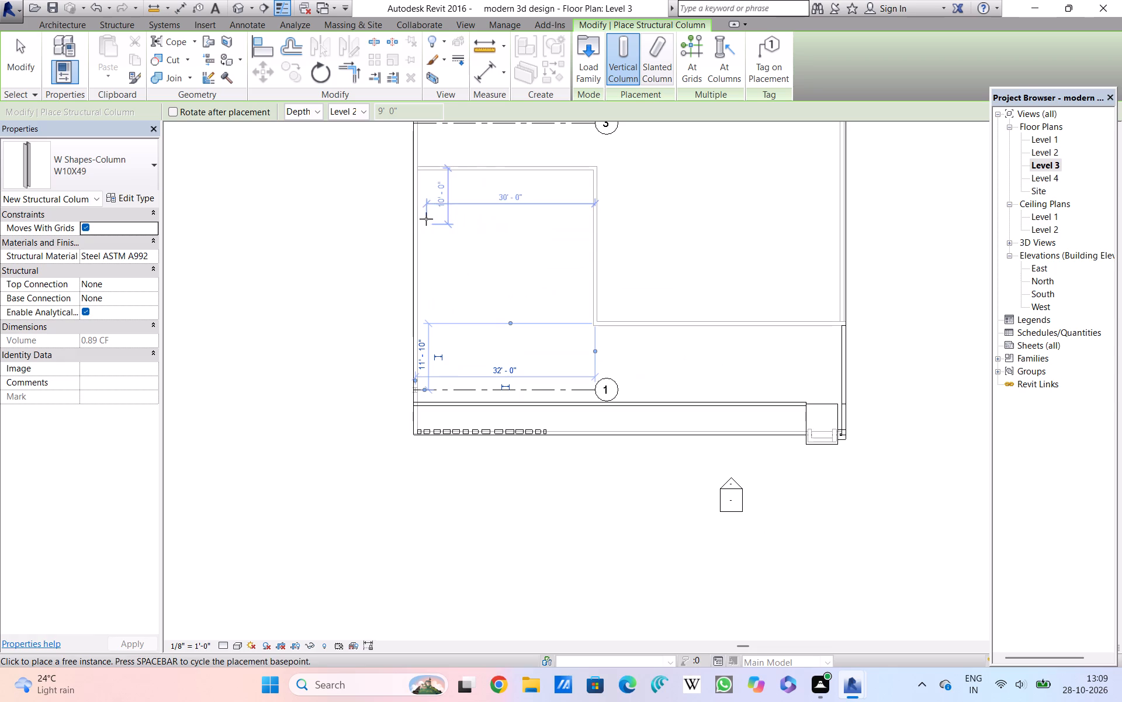
{"action": "scroll", "coordinate": [414, 171], "scroll_direction": "up", "scroll_amount": 3}
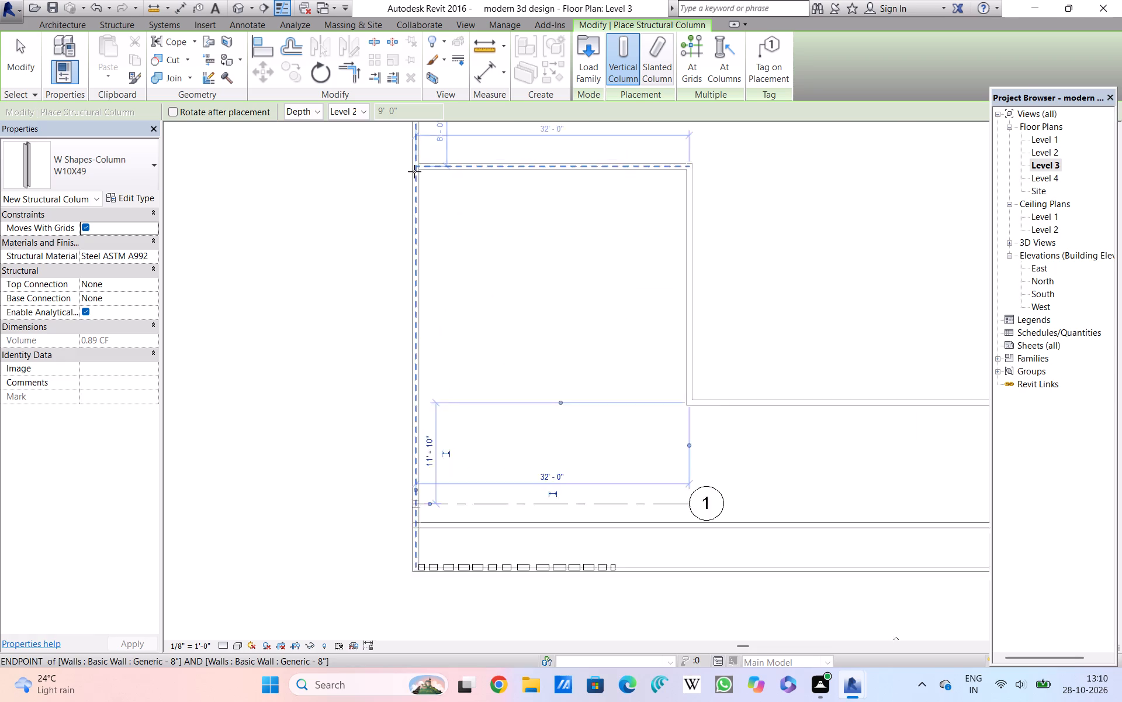
{"action": "scroll", "coordinate": [414, 171], "scroll_direction": "up", "scroll_amount": 7}
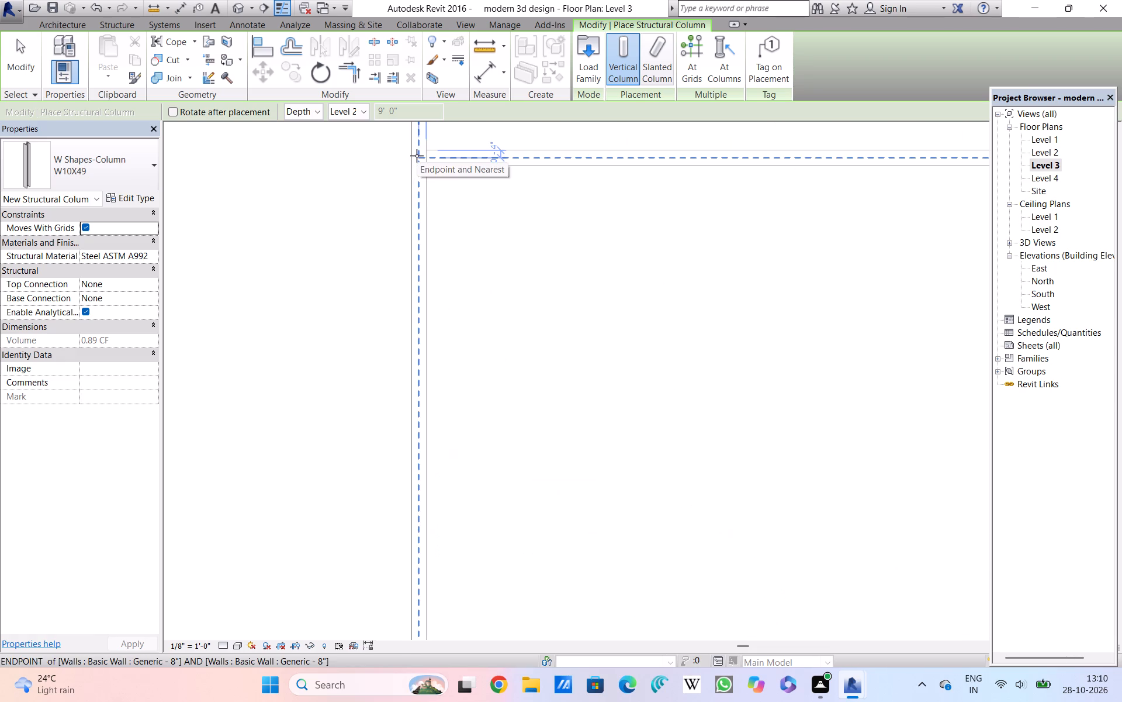
{"action": "left_click", "coordinate": [418, 156]}
Place a W10X49 structural column at grid 1's east end, in line with the stepped inner wall, and finish placing columns.
{"action": "scroll", "coordinate": [483, 226], "scroll_direction": "down", "scroll_amount": 6}
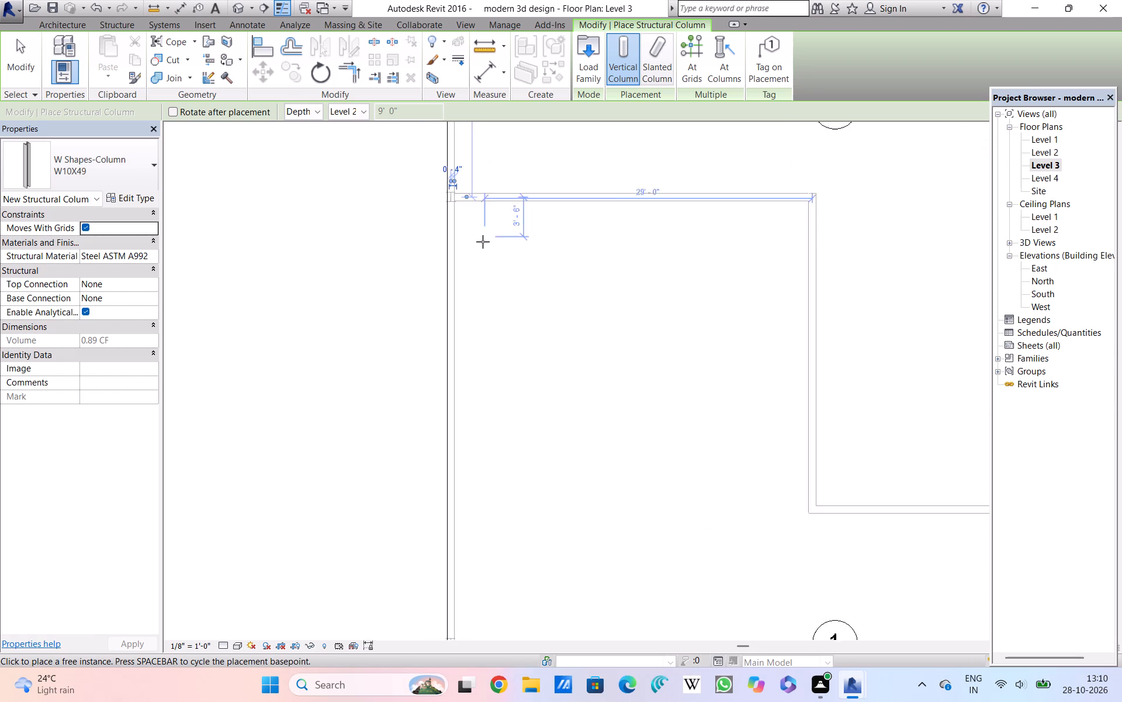
{"action": "scroll", "coordinate": [483, 242], "scroll_direction": "down", "scroll_amount": 4}
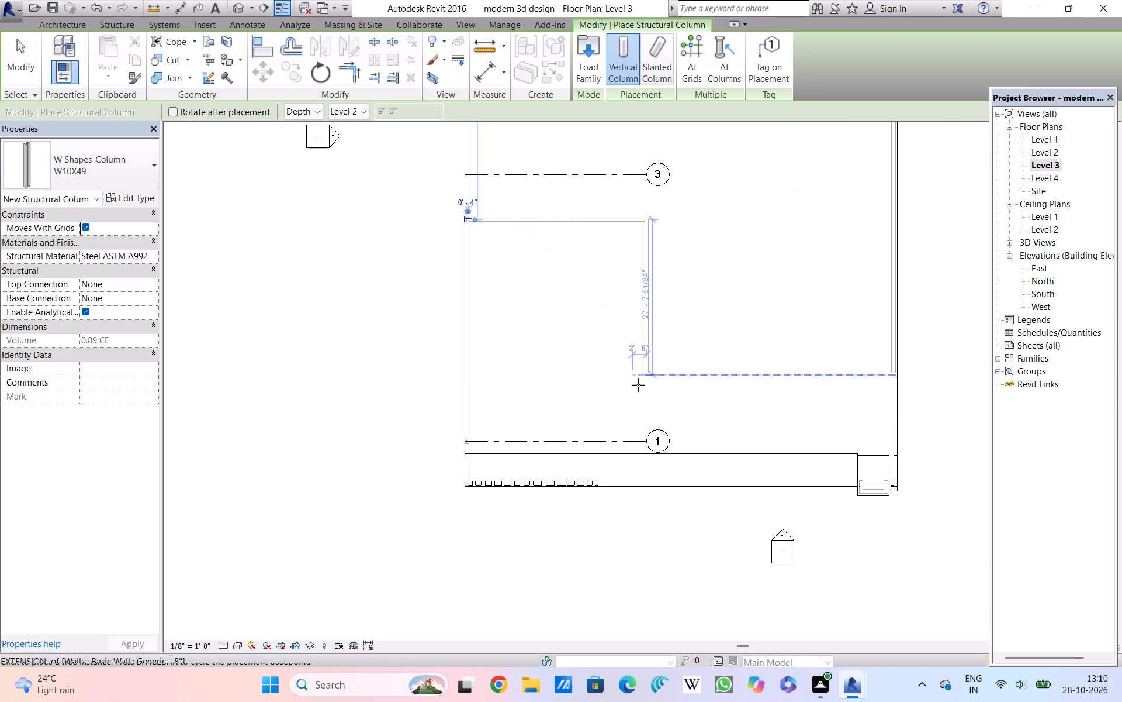
{"action": "left_click", "coordinate": [647, 441]}
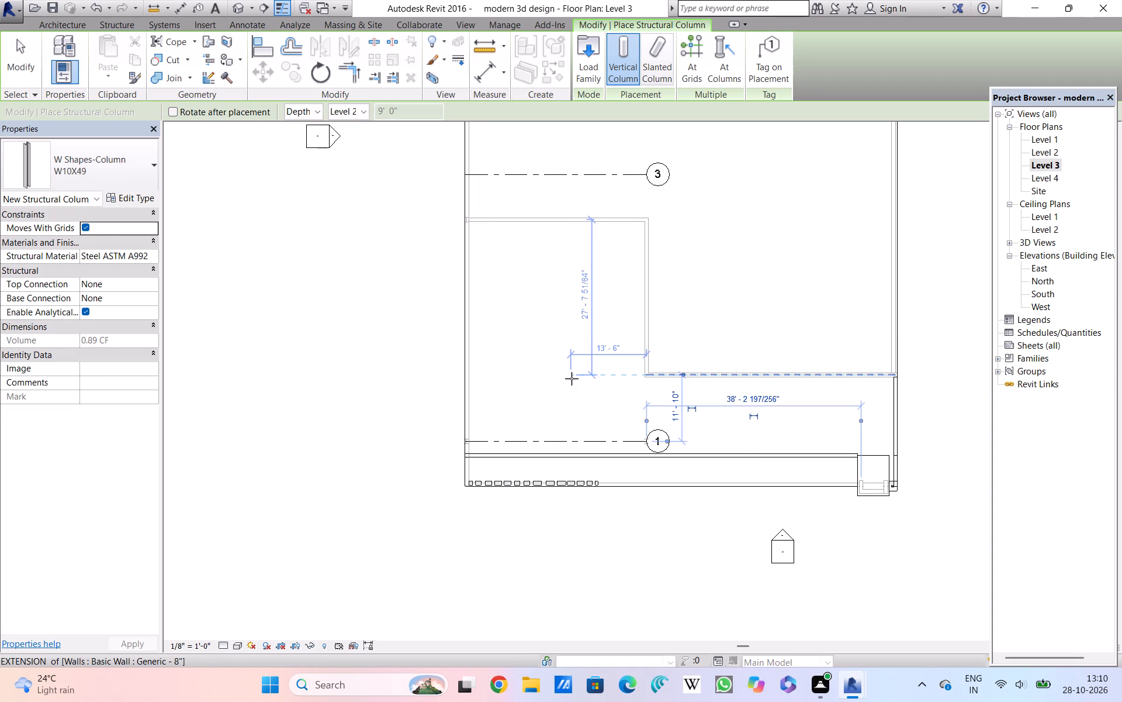
{"action": "scroll", "coordinate": [572, 378], "scroll_direction": "down", "scroll_amount": 2}
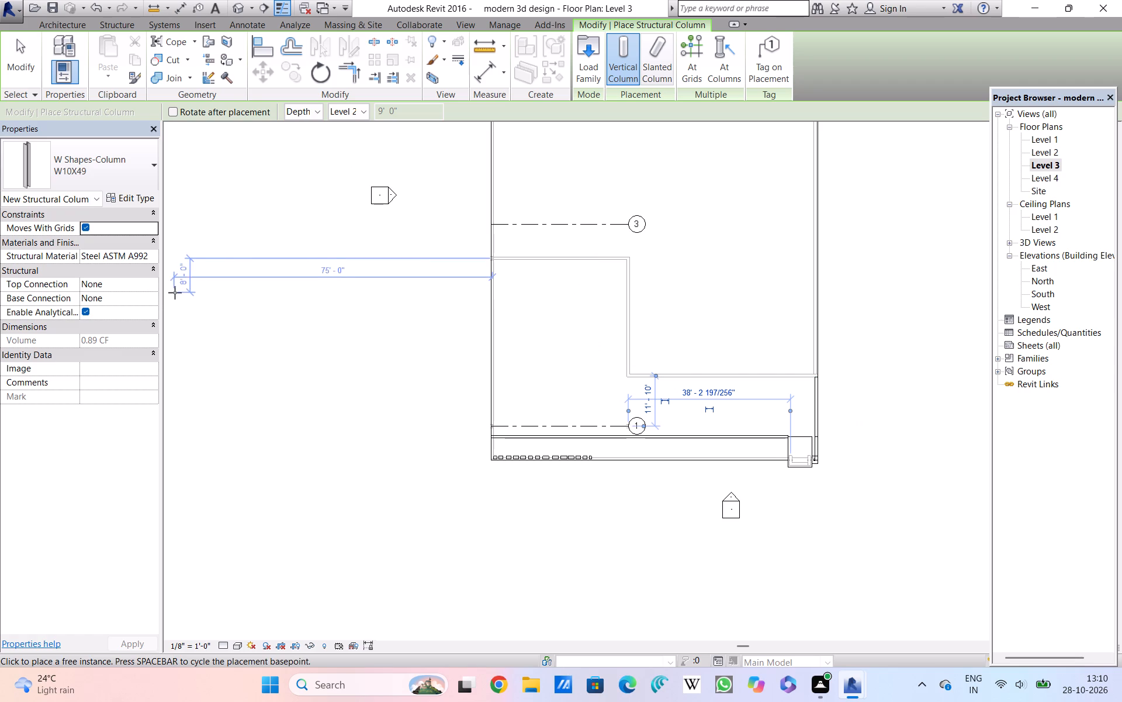
{"action": "key", "text": "Escape"}
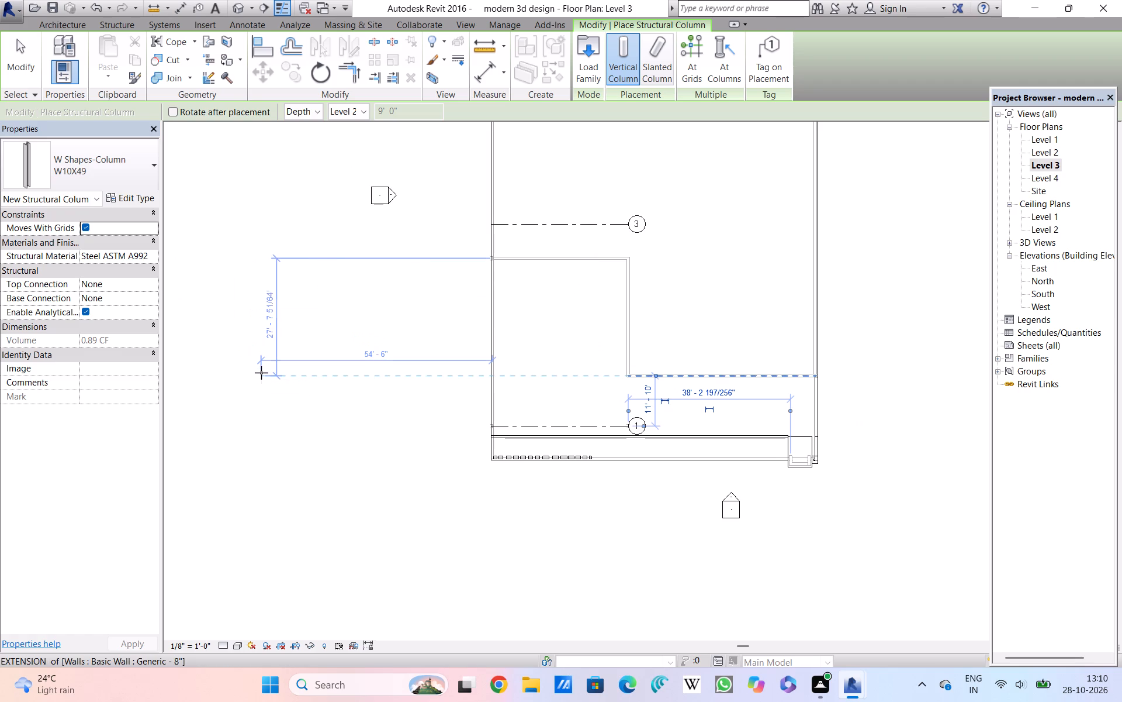
{"action": "key", "text": "Escape"}
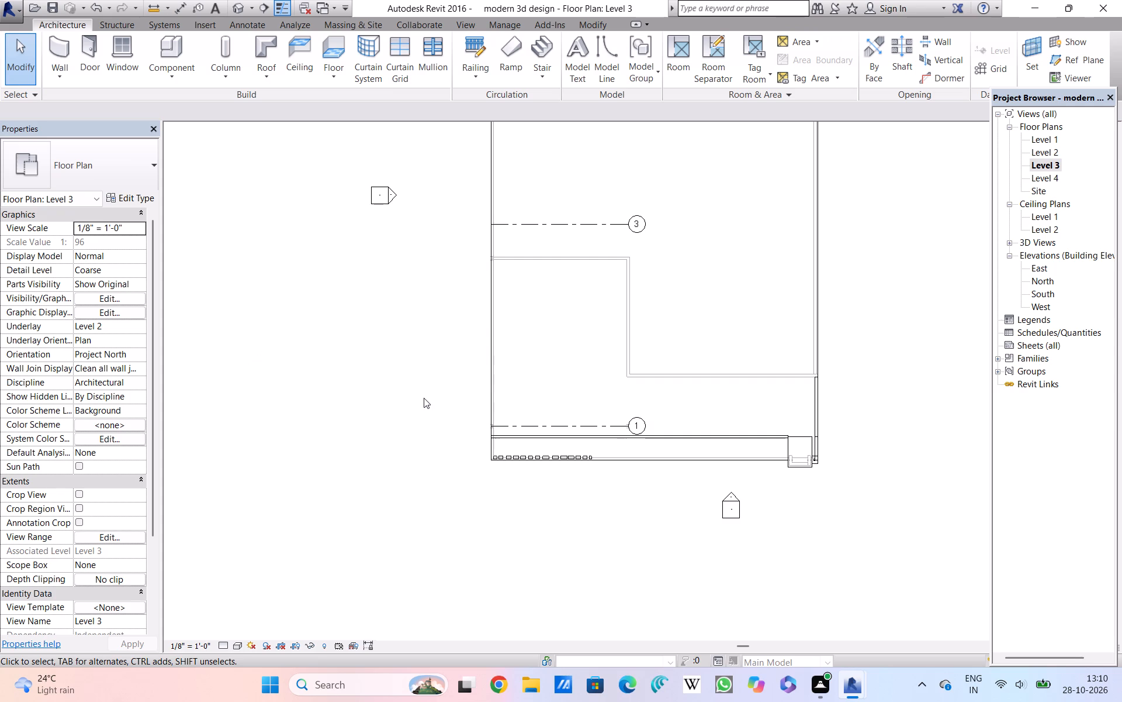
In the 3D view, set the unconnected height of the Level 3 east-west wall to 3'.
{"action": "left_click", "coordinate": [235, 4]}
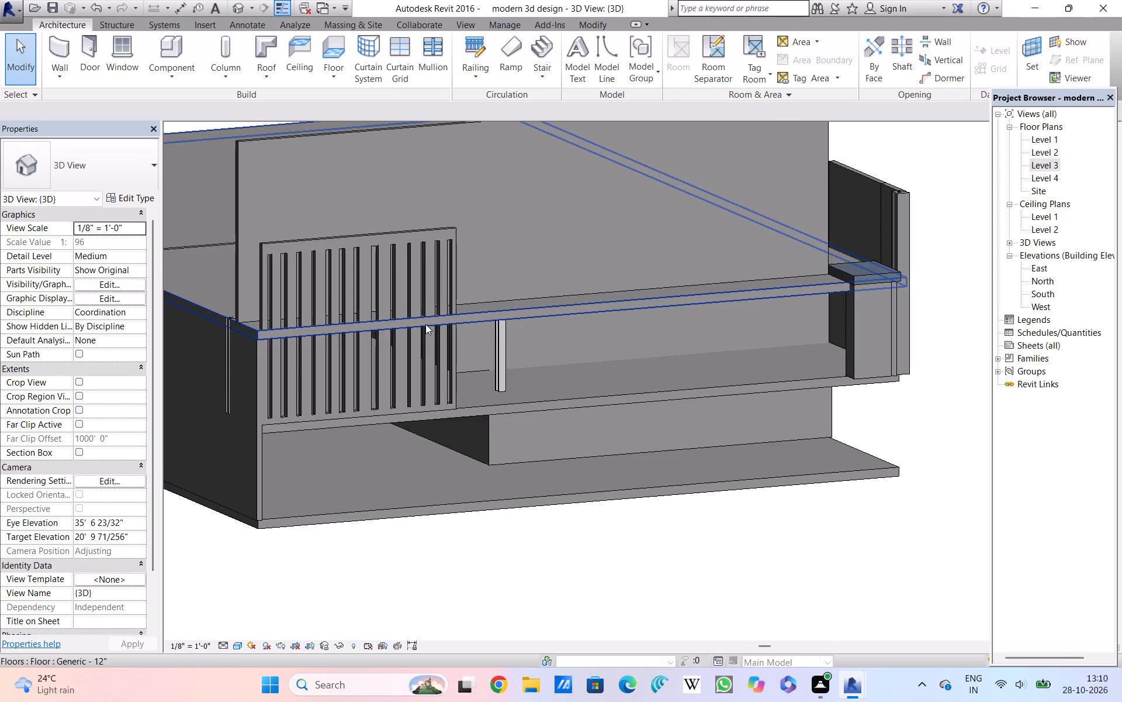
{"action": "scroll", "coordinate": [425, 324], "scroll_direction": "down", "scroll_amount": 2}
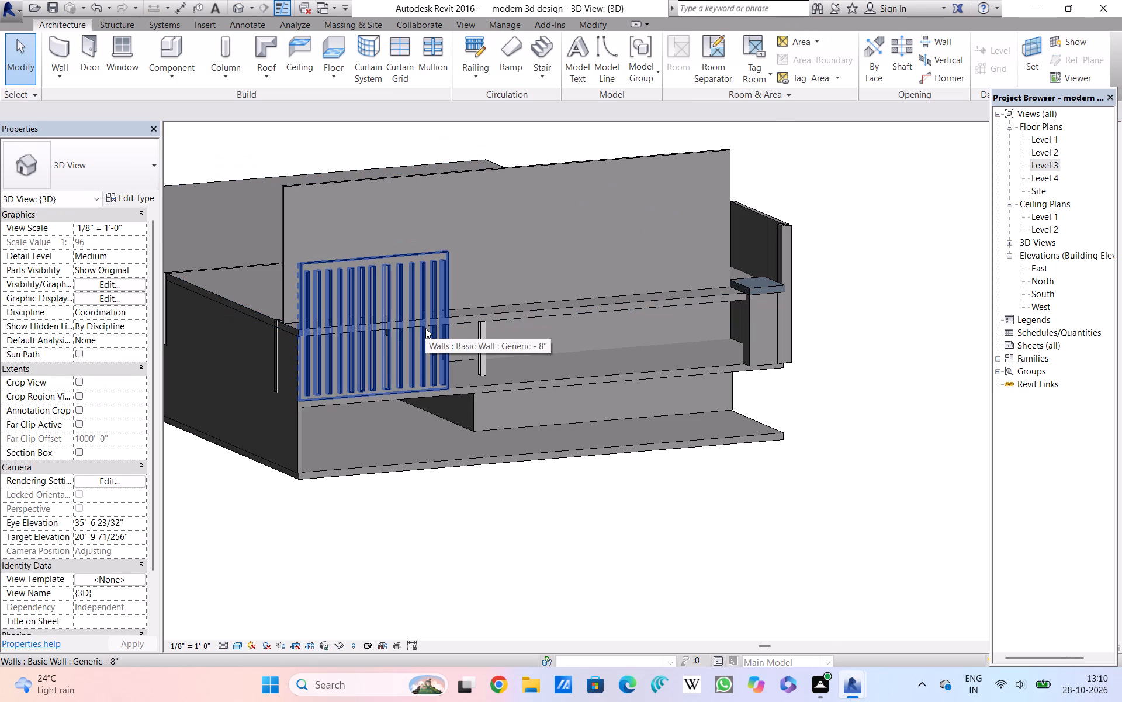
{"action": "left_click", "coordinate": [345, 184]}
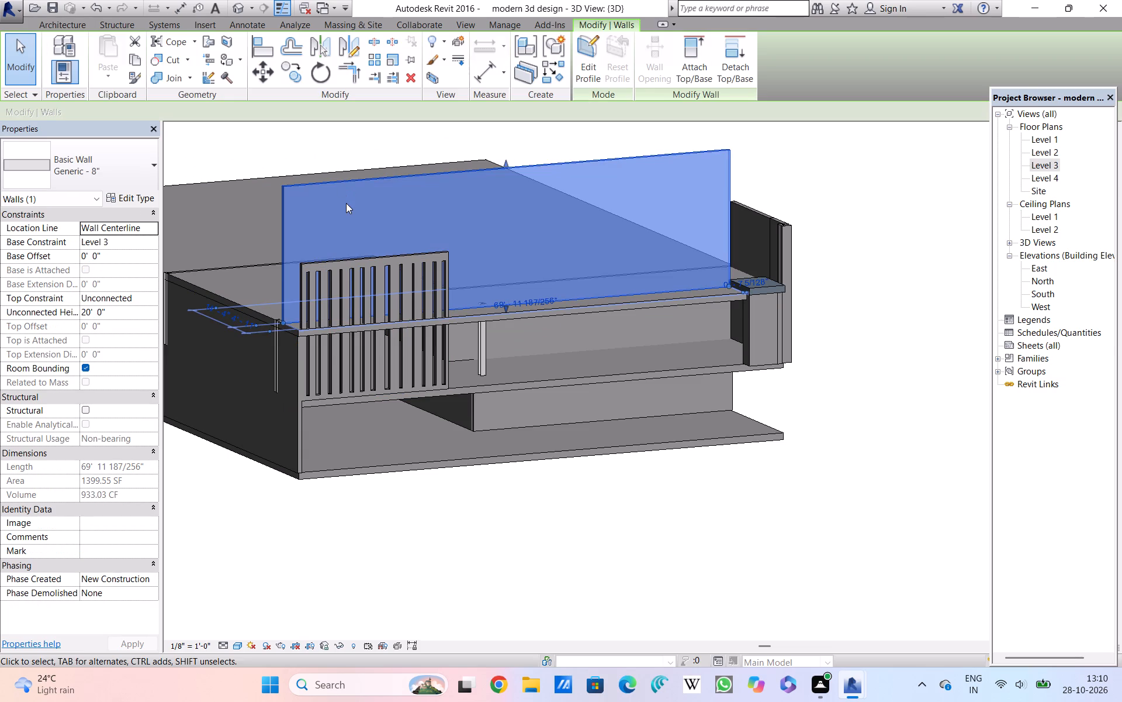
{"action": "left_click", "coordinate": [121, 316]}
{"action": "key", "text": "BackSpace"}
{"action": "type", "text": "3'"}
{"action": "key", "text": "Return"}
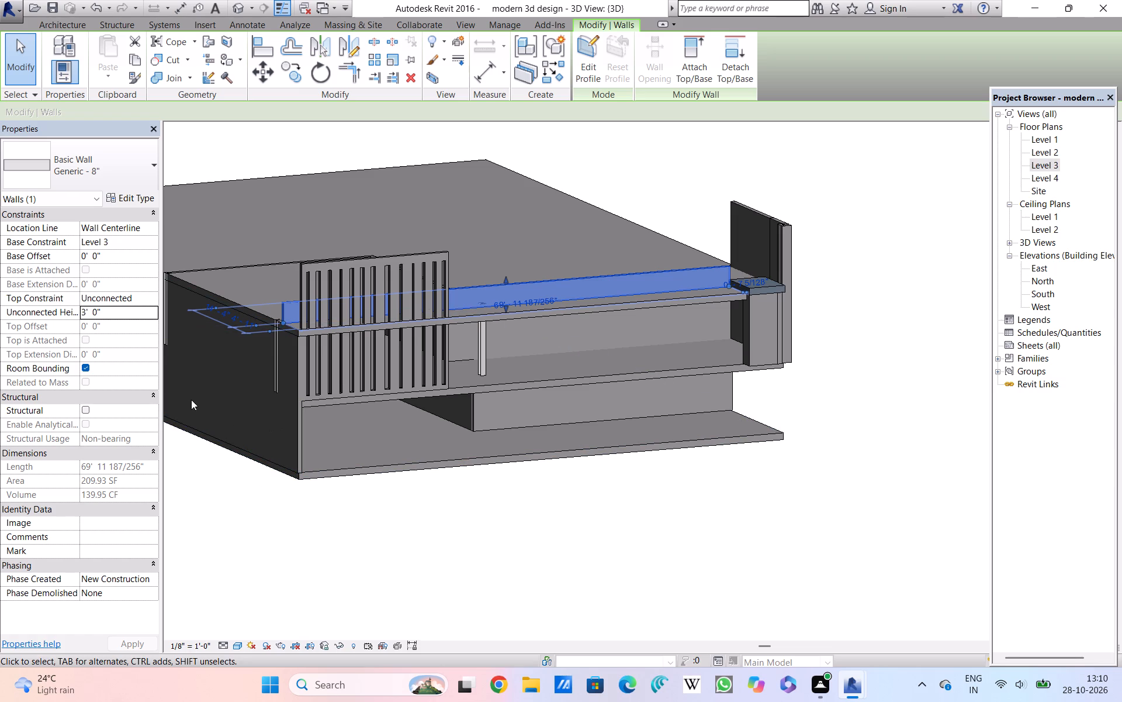
Set the unconnected height of the Level 3 east-west wall to 5'.
{"action": "left_click", "coordinate": [109, 310]}
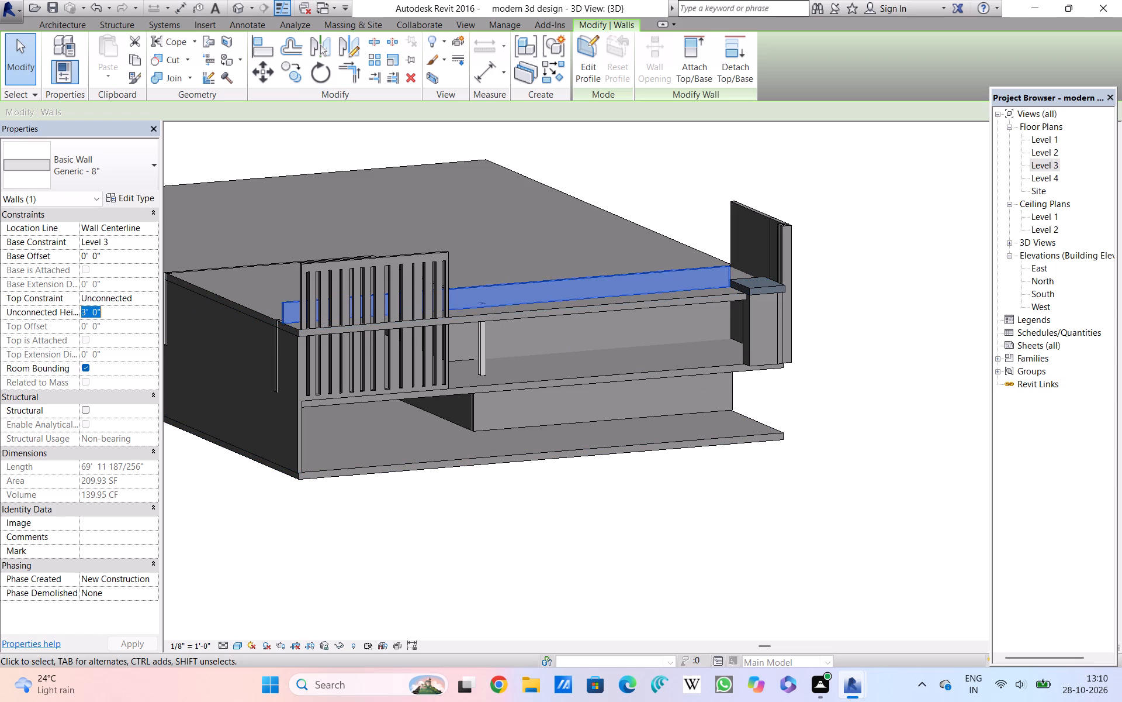
{"action": "key", "text": "BackSpace"}
{"action": "type", "text": "5'"}
{"action": "key", "text": "Return"}
{"action": "left_click", "coordinate": [171, 535]}
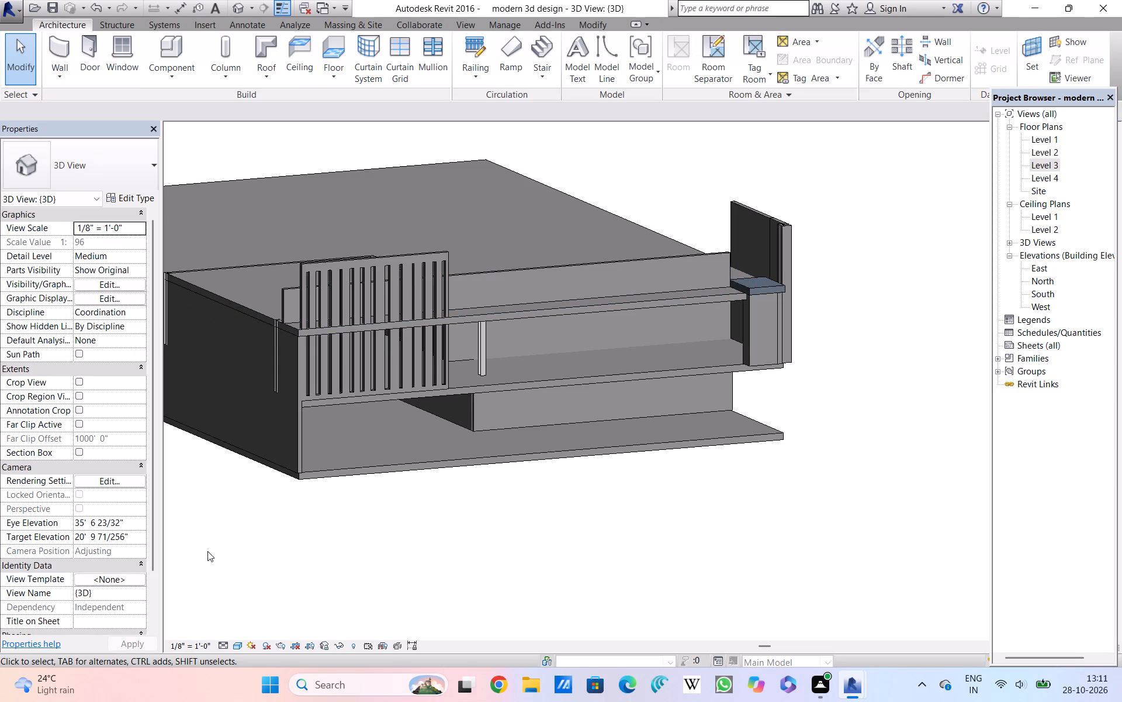
{"action": "middle_click_drag", "start_coordinate": [207, 551], "coordinate": [297, 545], "text": "shift"}
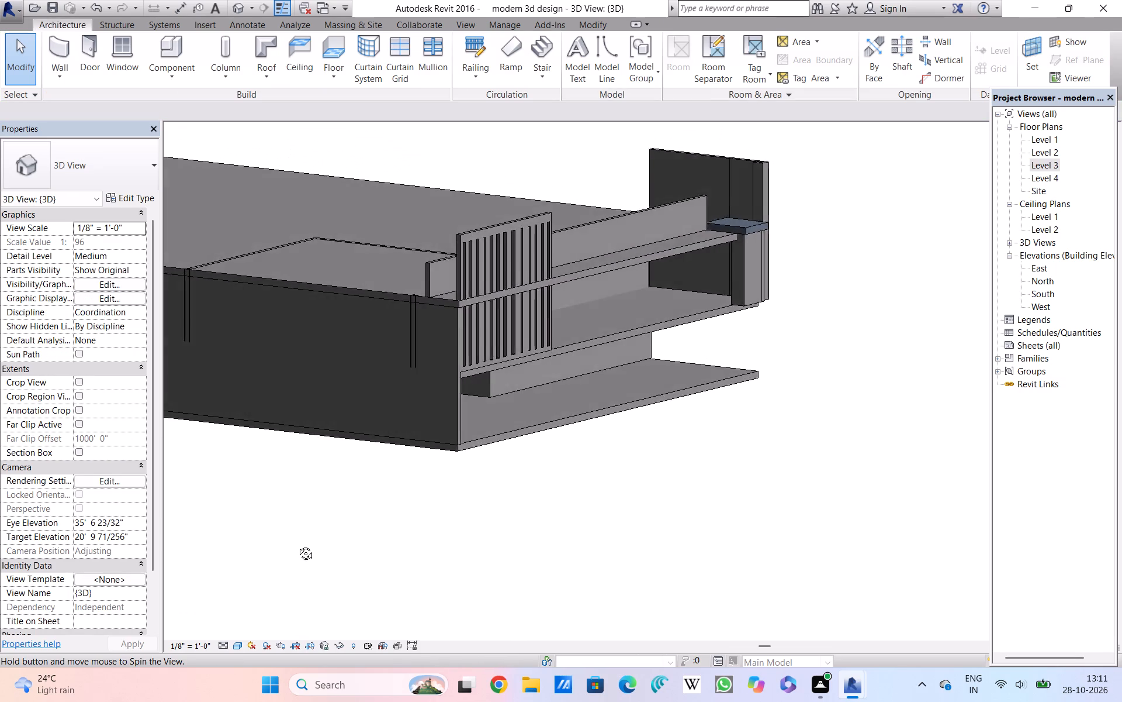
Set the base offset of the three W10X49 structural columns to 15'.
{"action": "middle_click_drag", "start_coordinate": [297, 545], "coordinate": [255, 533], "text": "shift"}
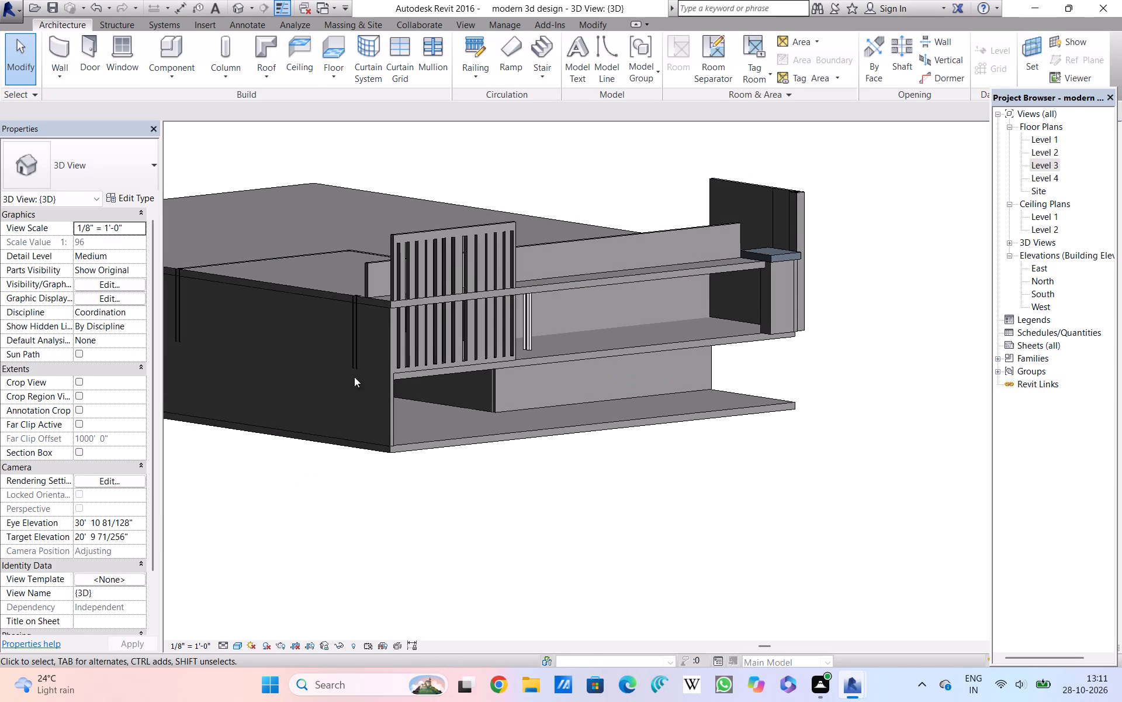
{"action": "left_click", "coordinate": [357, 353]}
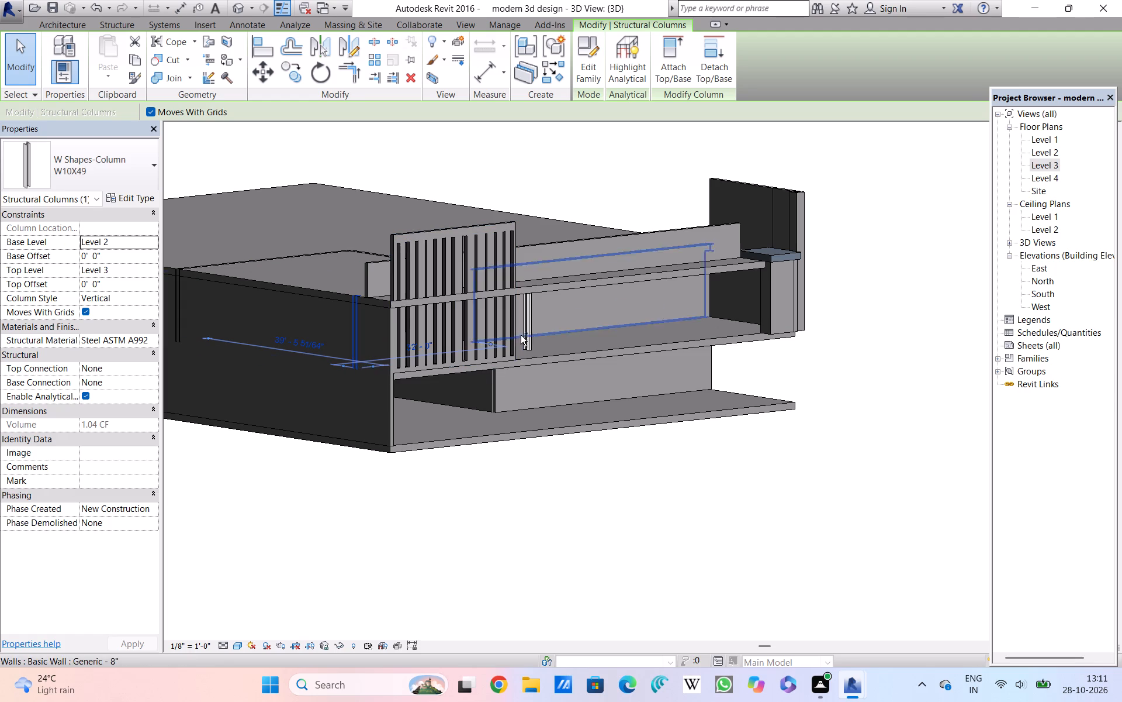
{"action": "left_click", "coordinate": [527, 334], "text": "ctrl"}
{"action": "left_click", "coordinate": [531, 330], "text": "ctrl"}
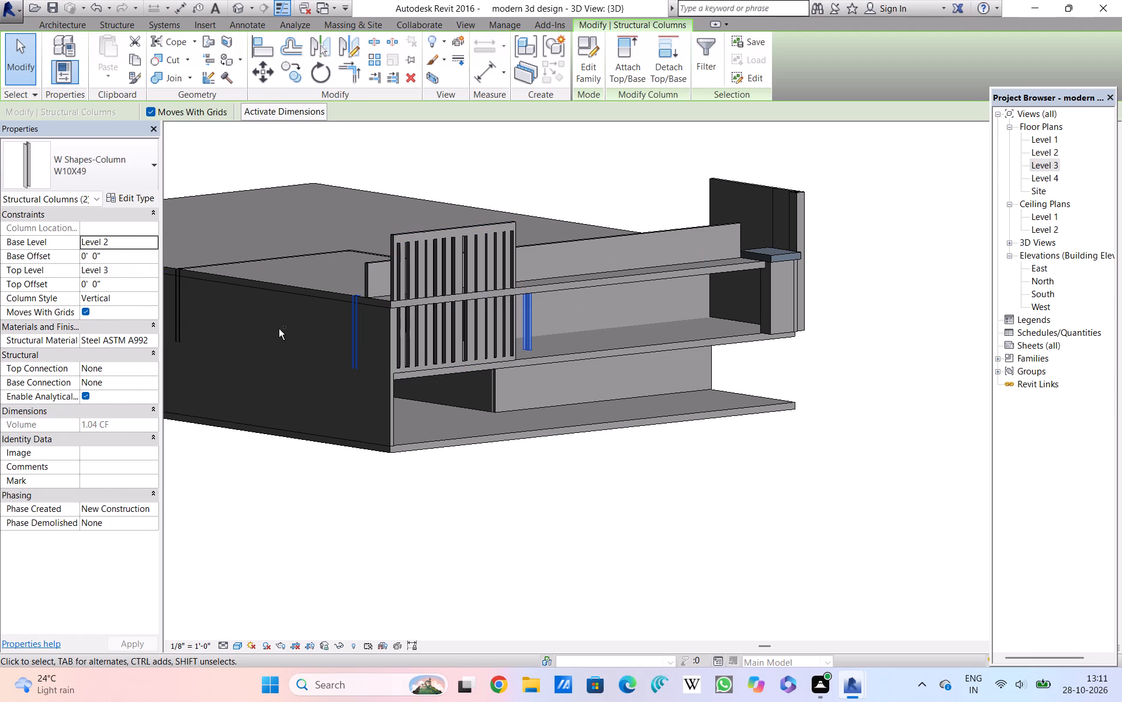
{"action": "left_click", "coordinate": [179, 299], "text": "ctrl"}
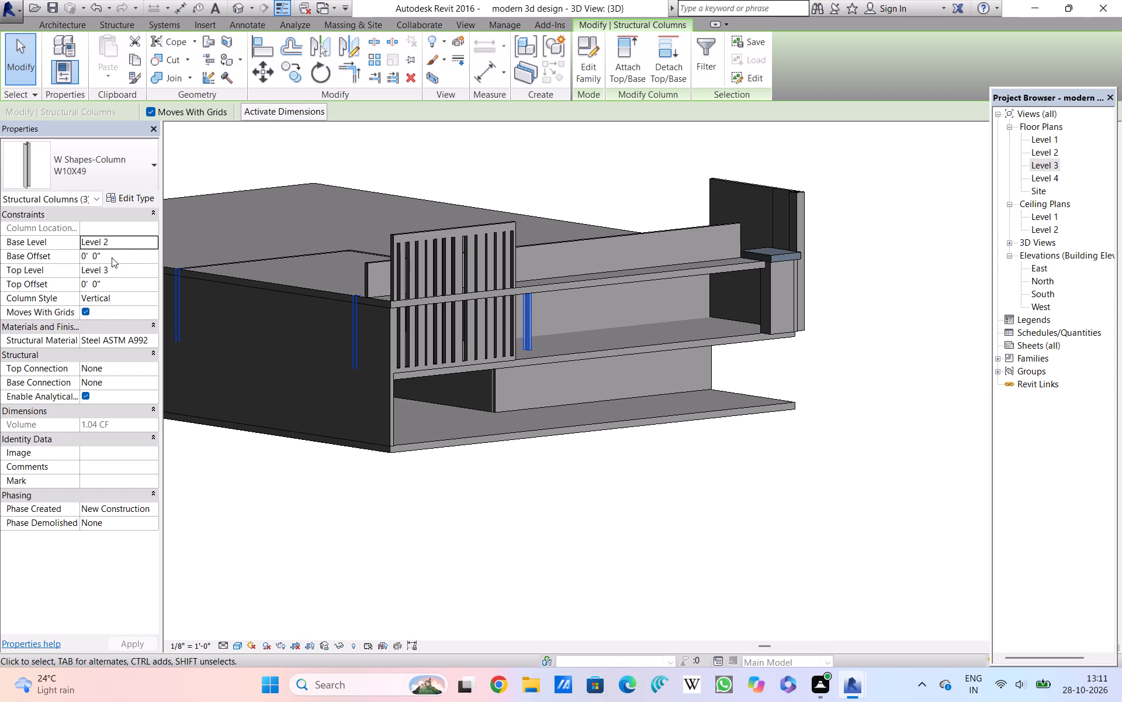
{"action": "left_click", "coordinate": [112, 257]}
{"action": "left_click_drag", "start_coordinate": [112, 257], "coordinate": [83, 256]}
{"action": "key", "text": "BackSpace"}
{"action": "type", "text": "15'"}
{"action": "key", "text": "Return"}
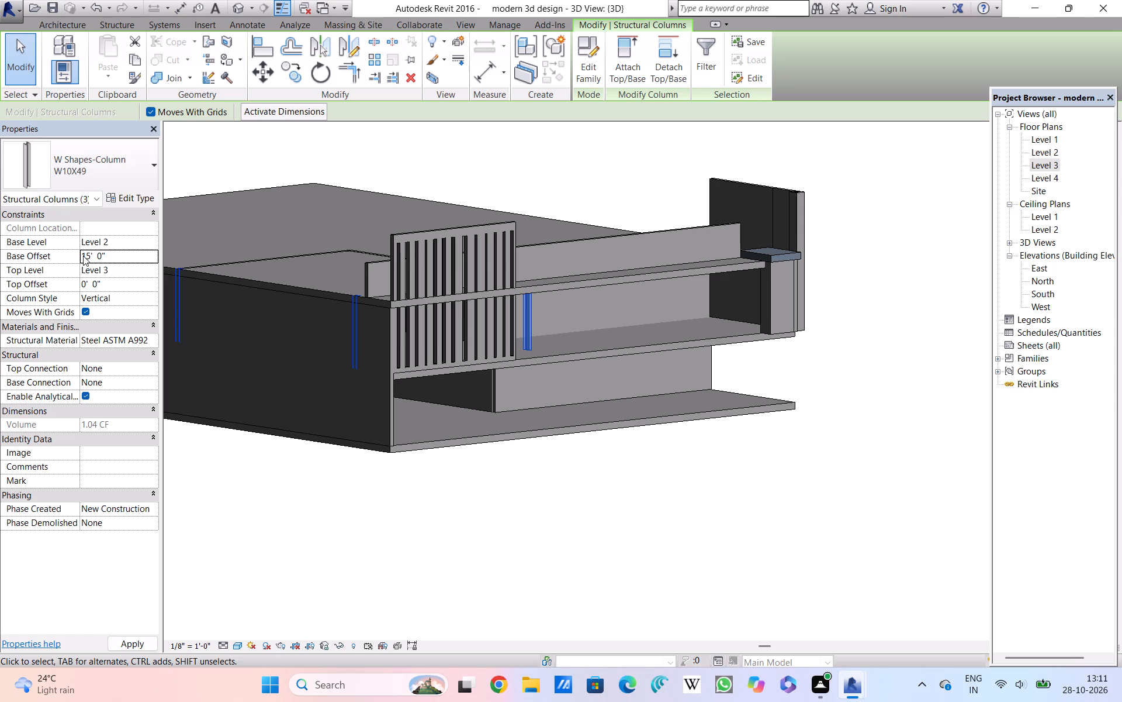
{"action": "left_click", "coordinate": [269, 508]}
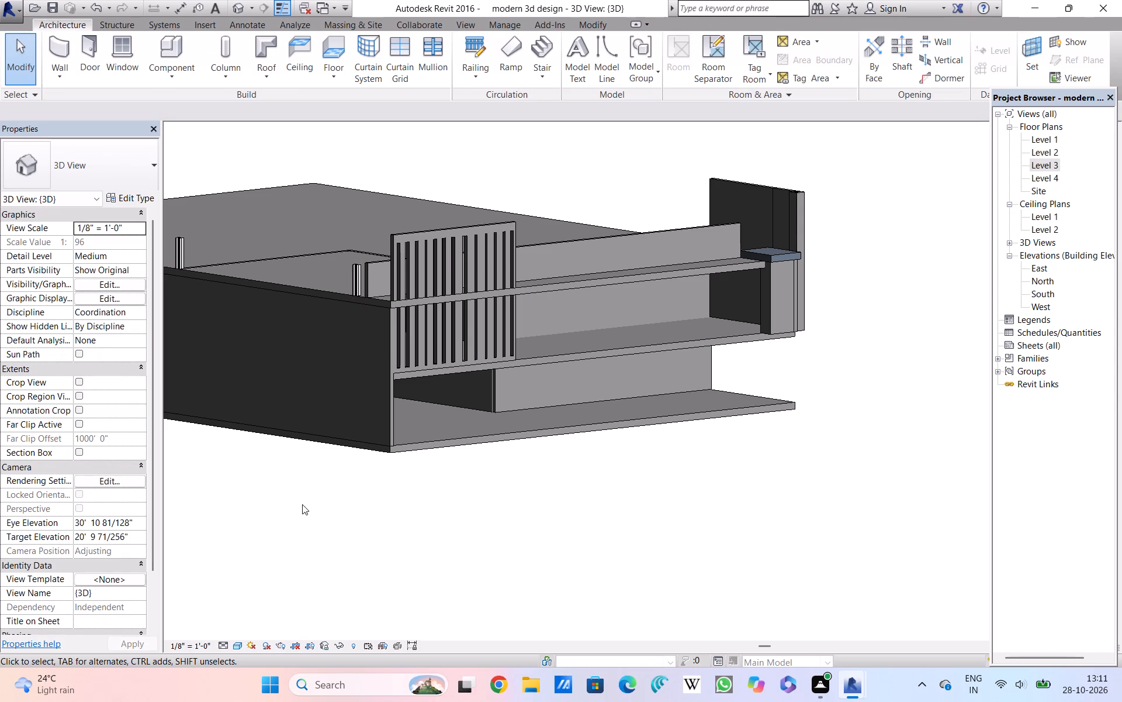
Select all three W10X49 structural columns in the 3D view and set their base offset to 23'.
{"action": "middle_click_drag", "start_coordinate": [314, 492], "coordinate": [278, 518], "text": "shift"}
{"action": "middle_click_drag", "start_coordinate": [334, 504], "coordinate": [240, 560], "text": "shift"}
{"action": "scroll", "coordinate": [320, 489], "scroll_direction": "down", "scroll_amount": 4}
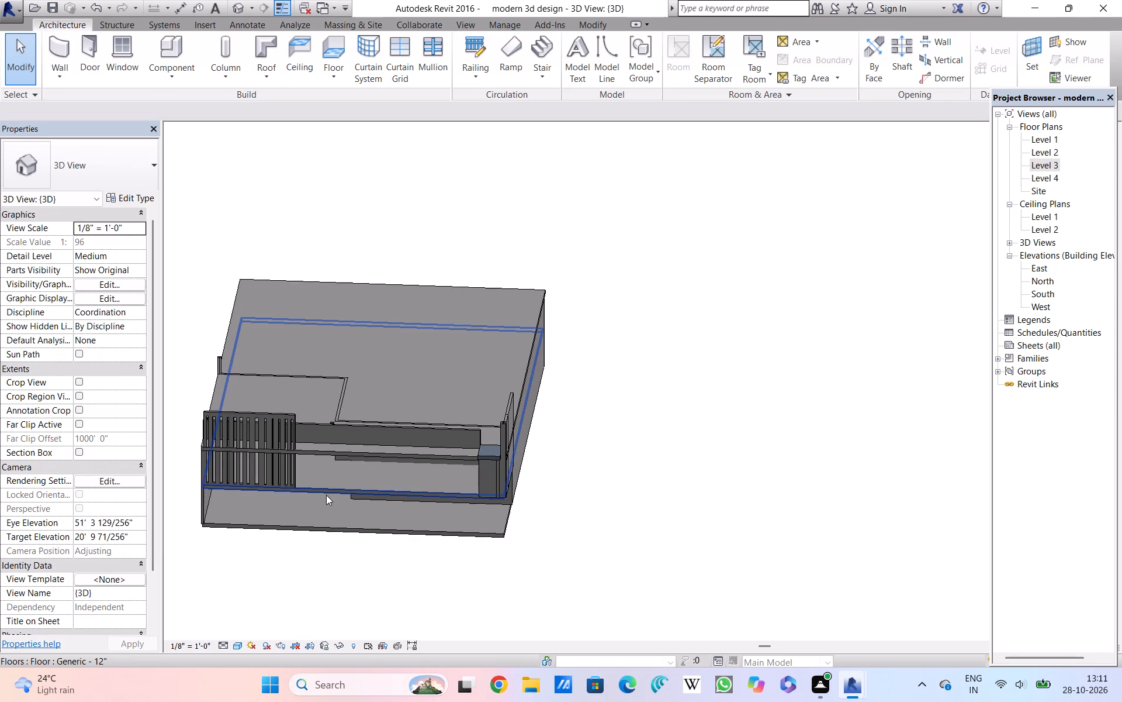
{"action": "middle_click_drag", "start_coordinate": [320, 487], "coordinate": [412, 389], "text": "shift"}
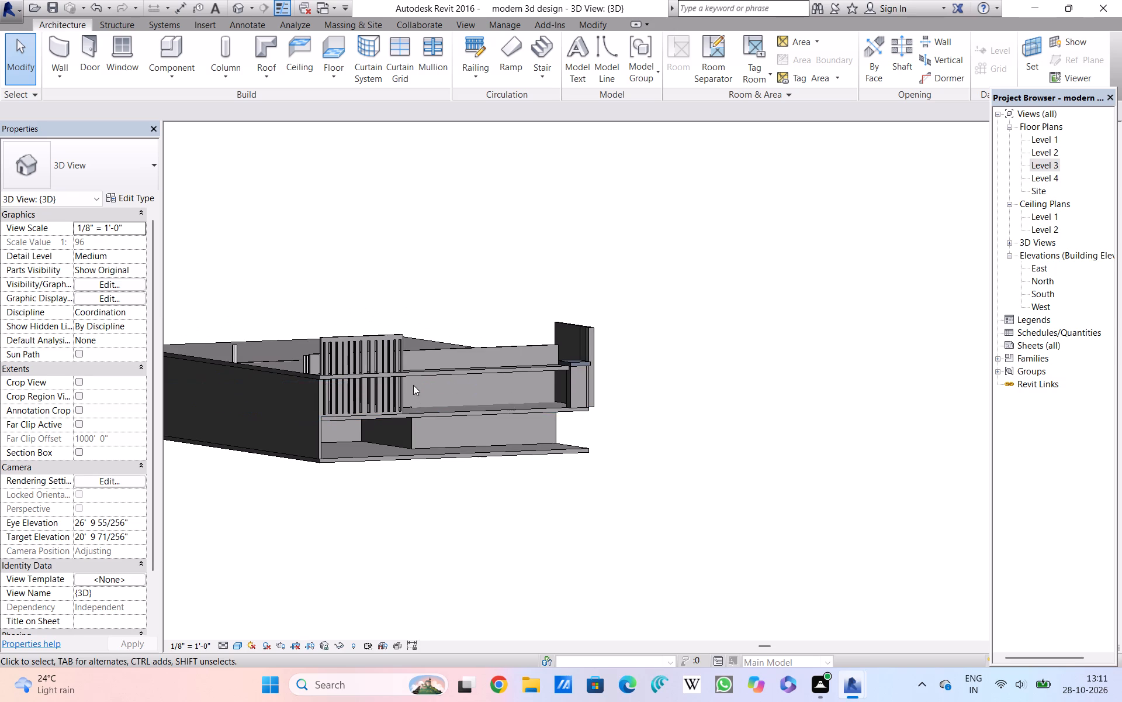
{"action": "scroll", "coordinate": [415, 384], "scroll_direction": "down", "scroll_amount": 2}
{"action": "middle_click_drag", "start_coordinate": [413, 384], "coordinate": [436, 417], "text": "shift"}
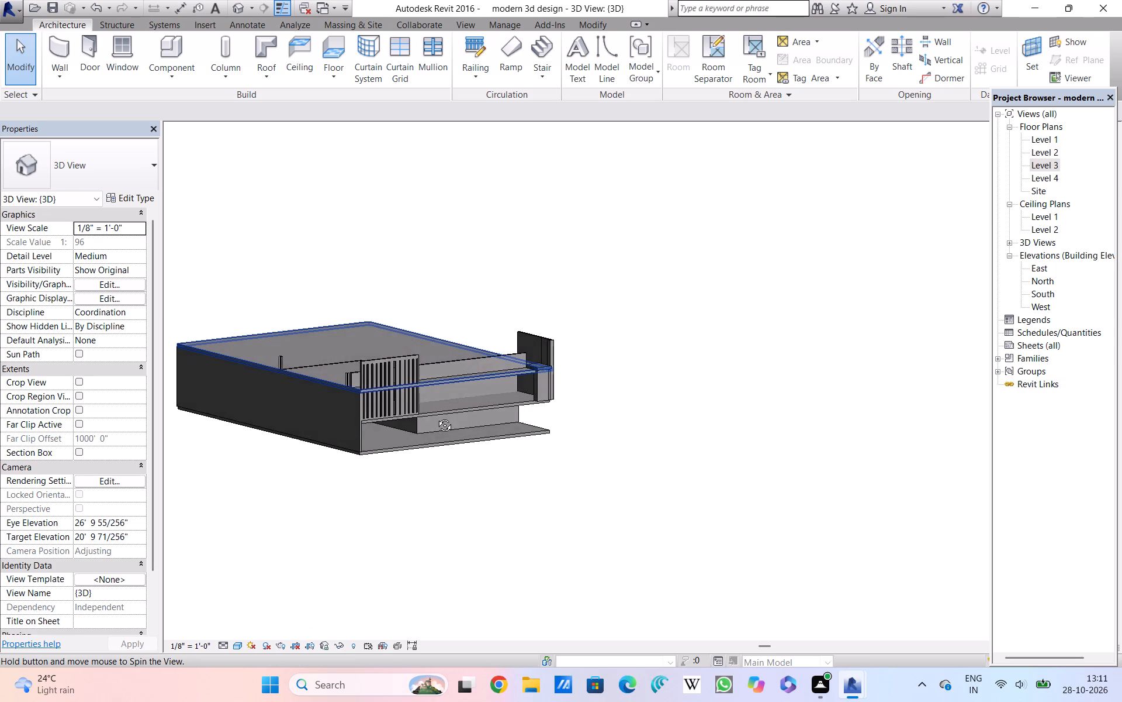
{"action": "middle_click_drag", "start_coordinate": [436, 417], "coordinate": [453, 449], "text": "shift"}
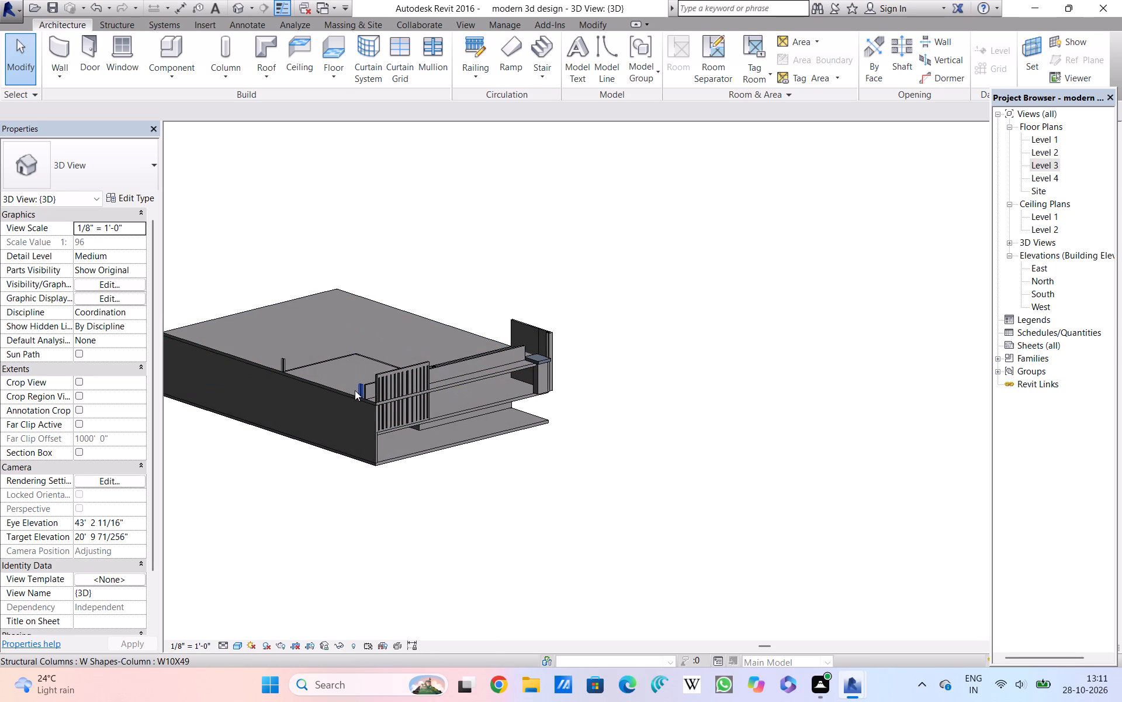
{"action": "left_click", "coordinate": [355, 390]}
{"action": "left_click", "coordinate": [285, 357], "text": "ctrl"}
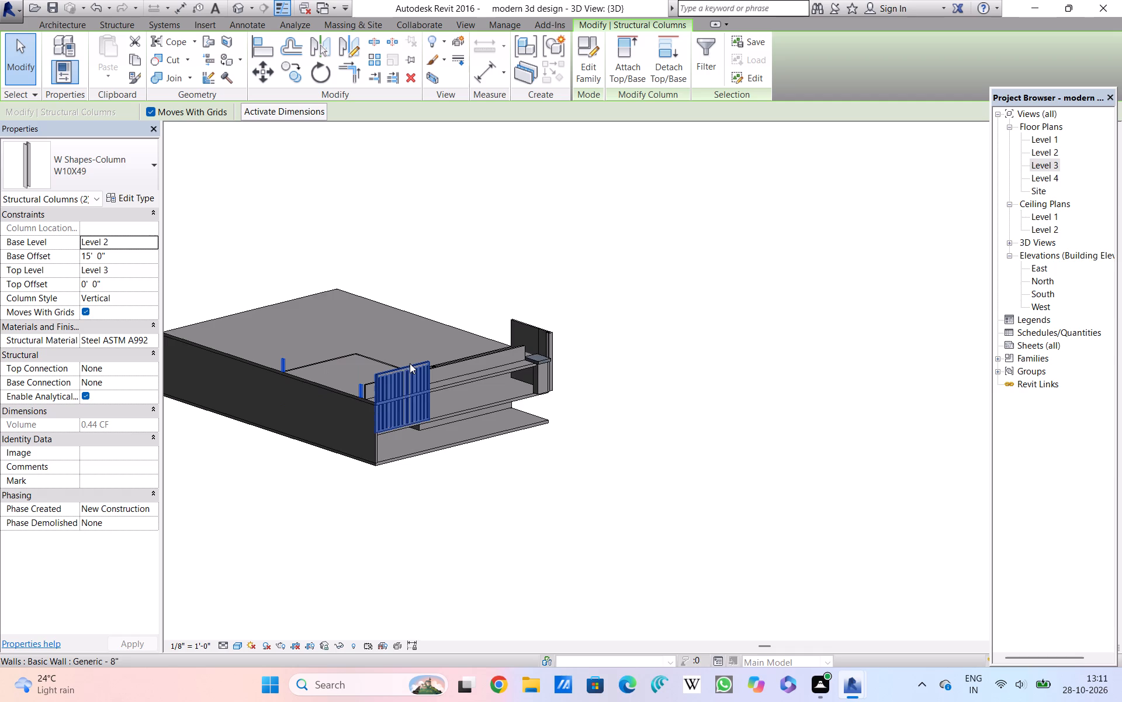
{"action": "scroll", "coordinate": [410, 363], "scroll_direction": "up", "scroll_amount": 2}
{"action": "middle_click_drag", "start_coordinate": [451, 366], "coordinate": [491, 428], "text": "ctrl"}
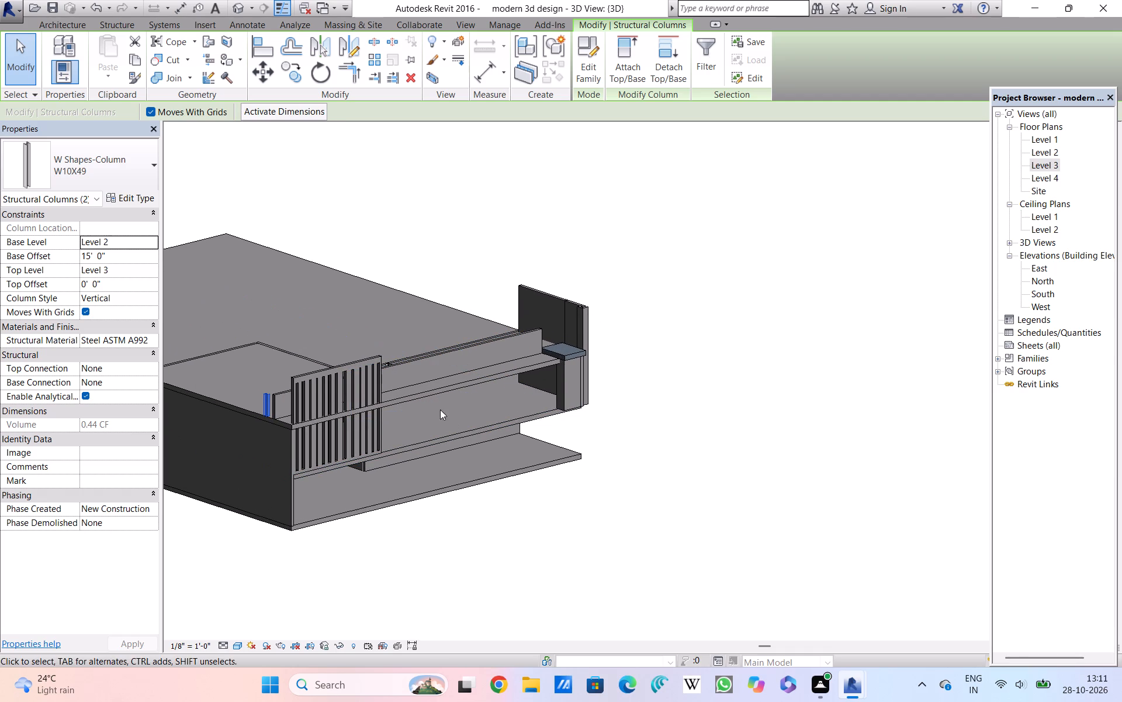
{"action": "middle_click_drag", "start_coordinate": [440, 409], "coordinate": [583, 473]}
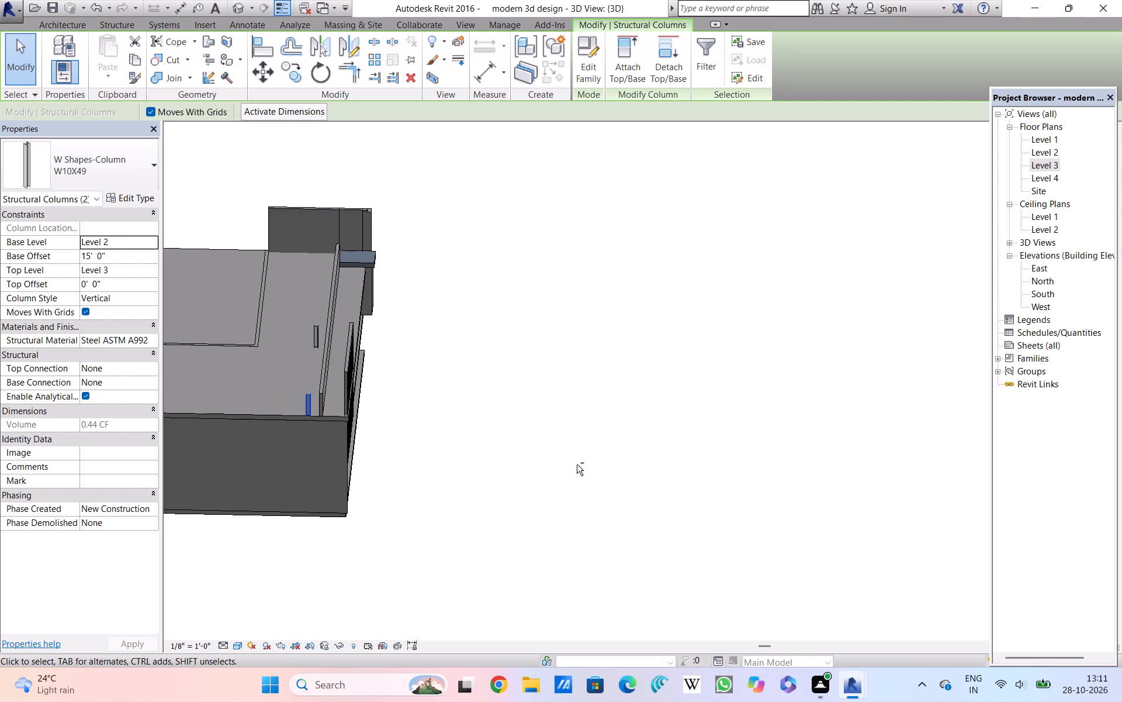
{"action": "left_click", "coordinate": [313, 332]}
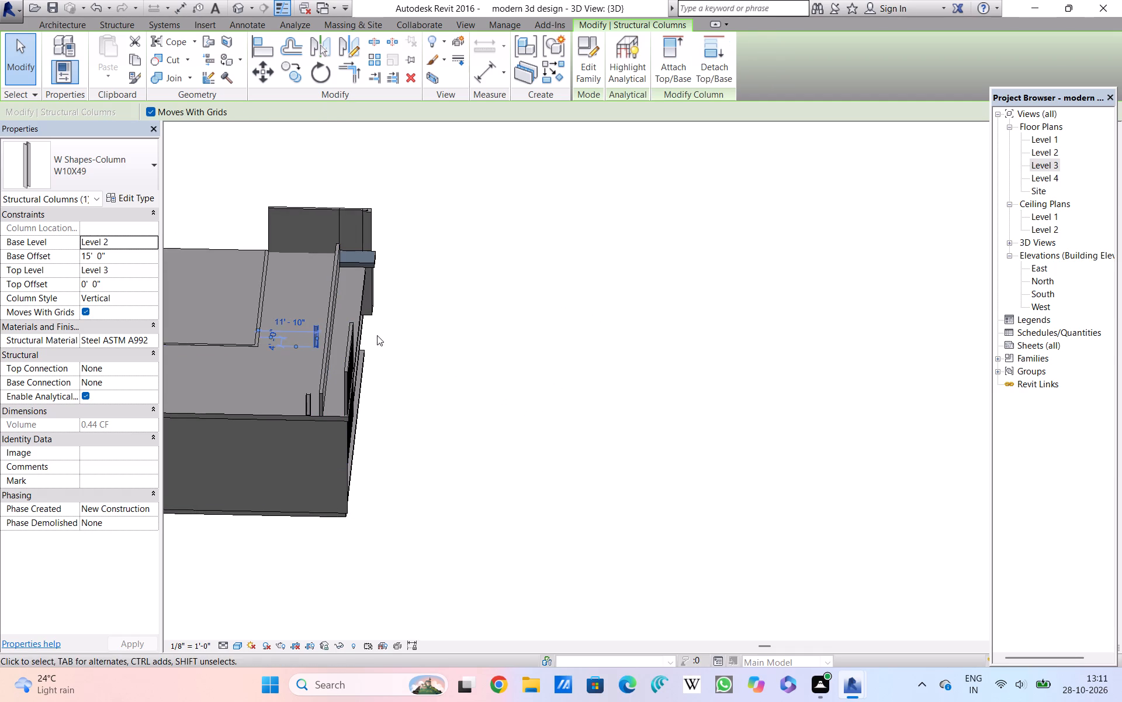
{"action": "left_click", "coordinate": [303, 402], "text": "ctrl"}
{"action": "scroll", "coordinate": [282, 393], "scroll_direction": "down", "scroll_amount": 2, "text": "ctrl"}
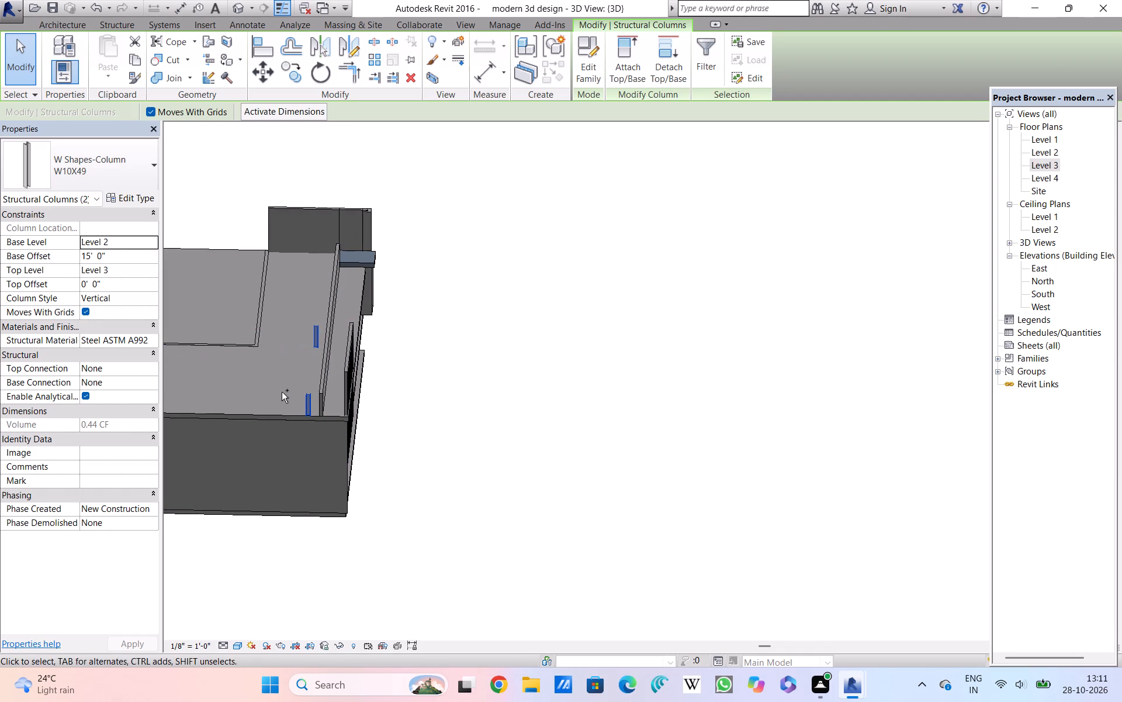
{"action": "middle_click_drag", "start_coordinate": [282, 392], "coordinate": [434, 407], "text": "ctrl"}
{"action": "middle_click_drag", "start_coordinate": [400, 403], "coordinate": [695, 467]}
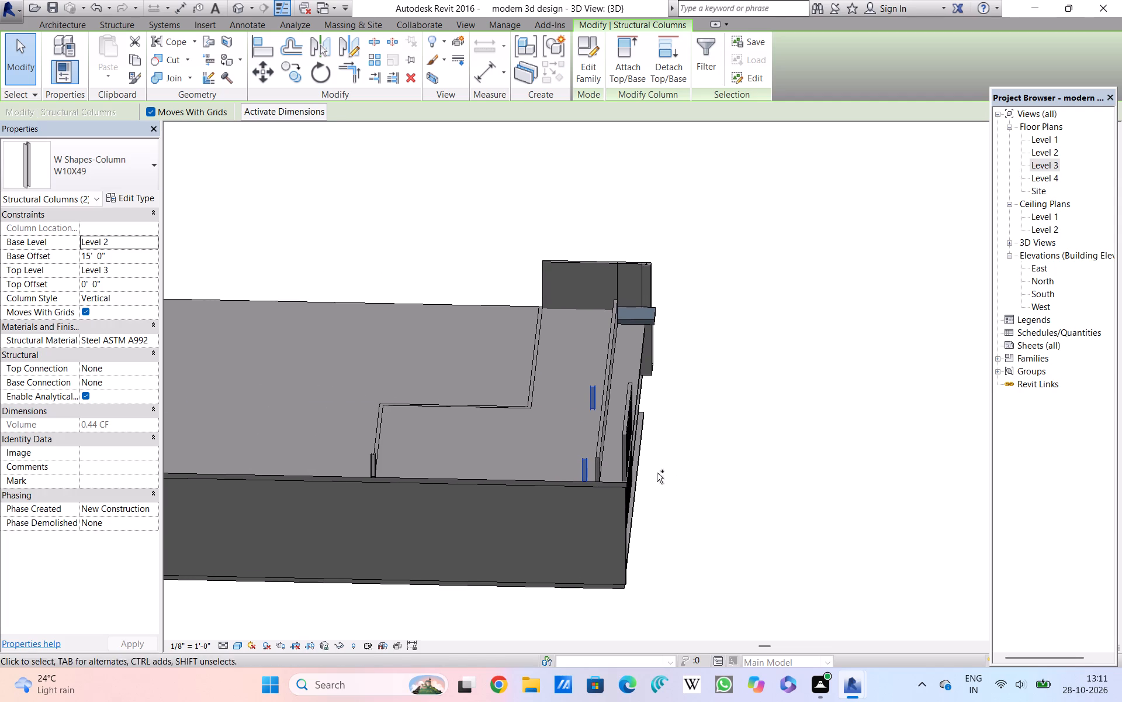
{"action": "left_click", "coordinate": [370, 459], "text": "ctrl"}
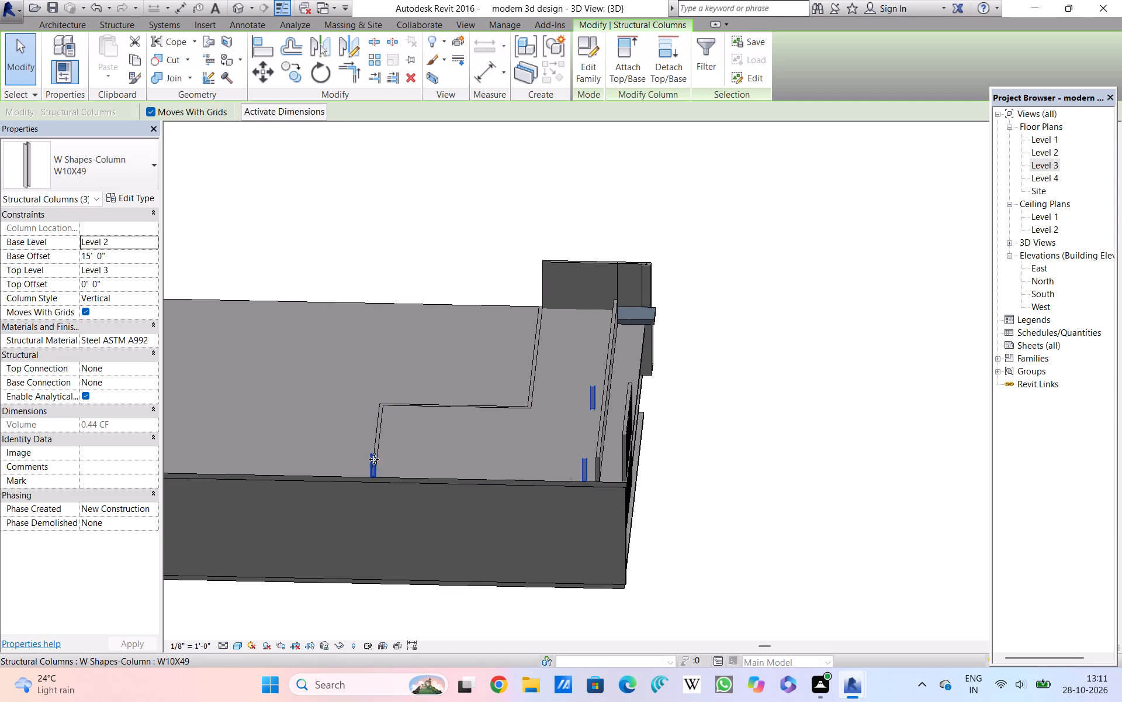
{"action": "left_click", "coordinate": [110, 256]}
{"action": "left_click_drag", "start_coordinate": [110, 256], "coordinate": [71, 255]}
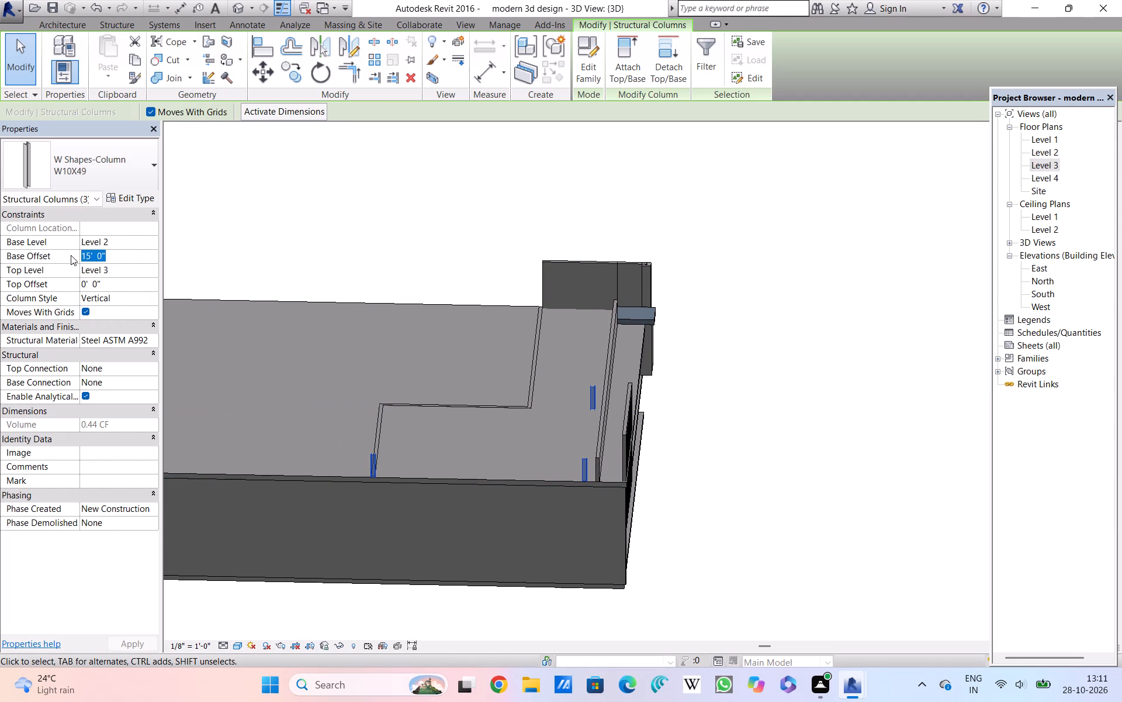
{"action": "key", "text": "BackSpace"}
{"action": "type", "text": "23"}
{"action": "key", "text": "apostrophe"}
{"action": "key", "text": "Return"}
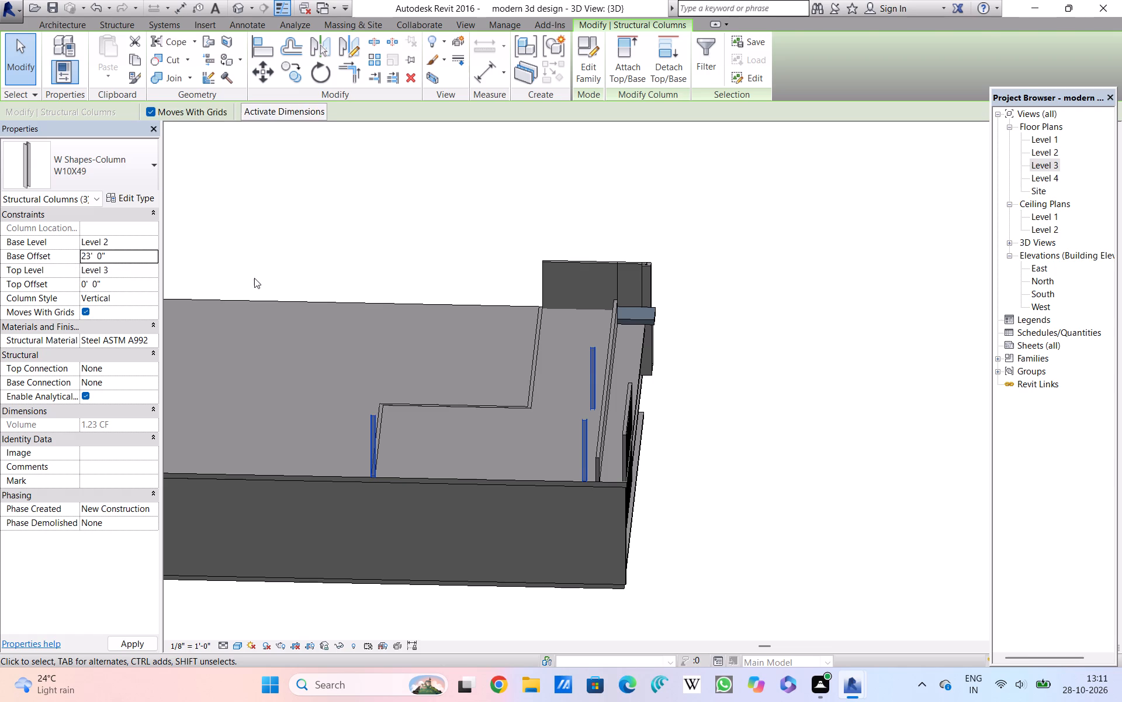
{"action": "left_click", "coordinate": [255, 278]}
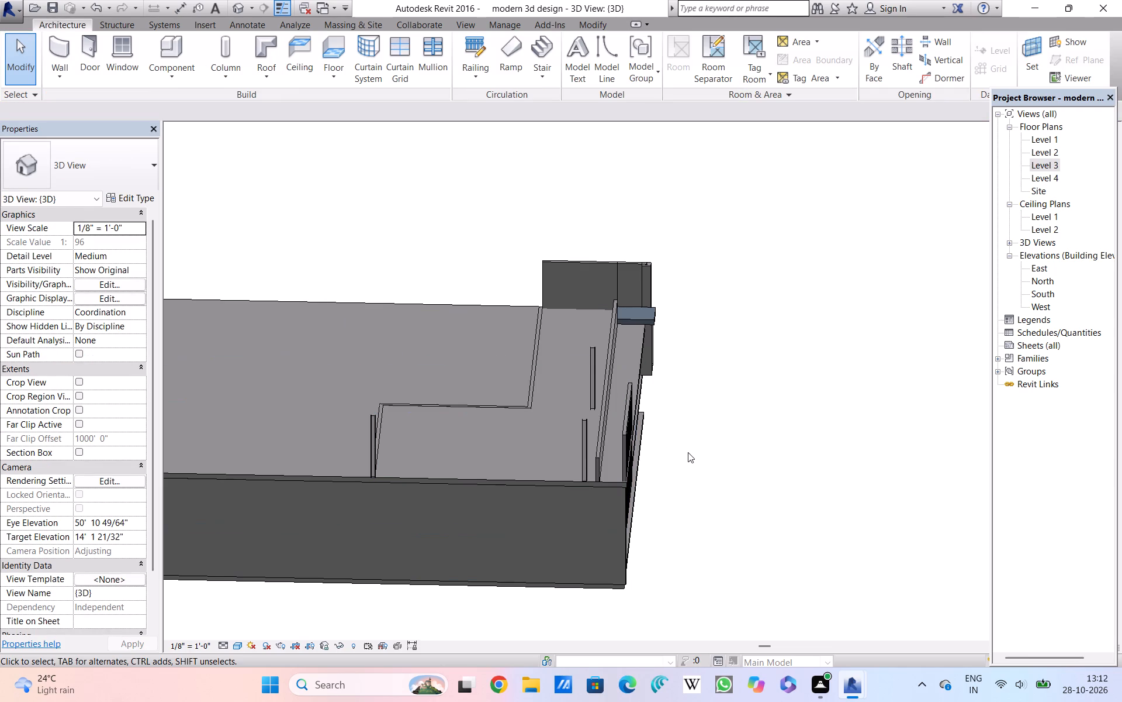
In the Level 4 floor plan, delete grids 1, 2 and 3.
{"action": "middle_click_drag", "start_coordinate": [688, 452], "coordinate": [428, 360], "text": "shift"}
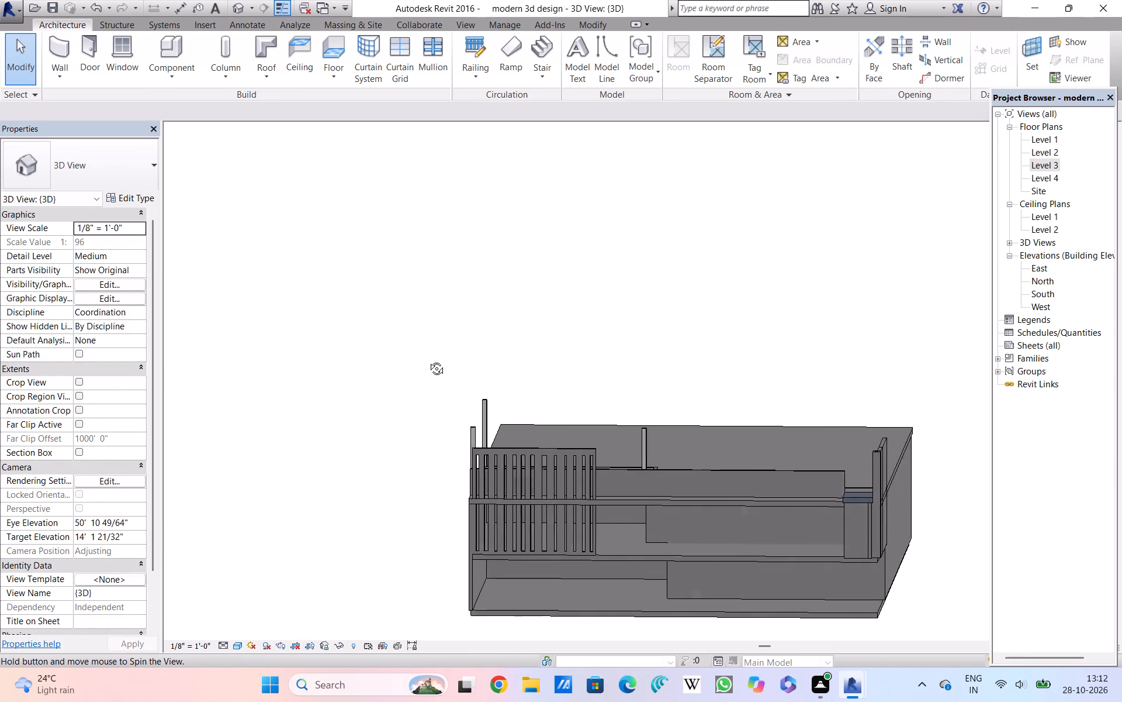
{"action": "middle_click_drag", "start_coordinate": [428, 360], "coordinate": [424, 384], "text": "shift"}
{"action": "middle_click", "coordinate": [424, 386], "text": "shift"}
{"action": "middle_click_drag", "start_coordinate": [424, 387], "coordinate": [425, 421], "text": "shift"}
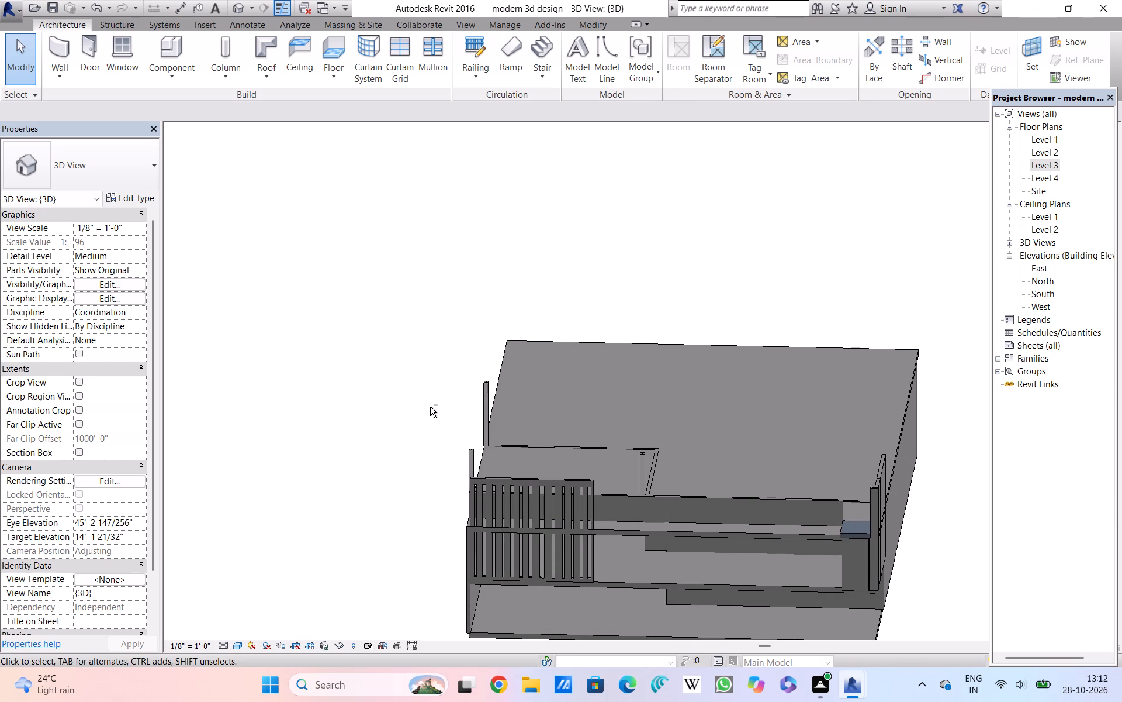
{"action": "middle_click_drag", "start_coordinate": [434, 384], "coordinate": [442, 356], "text": "shift"}
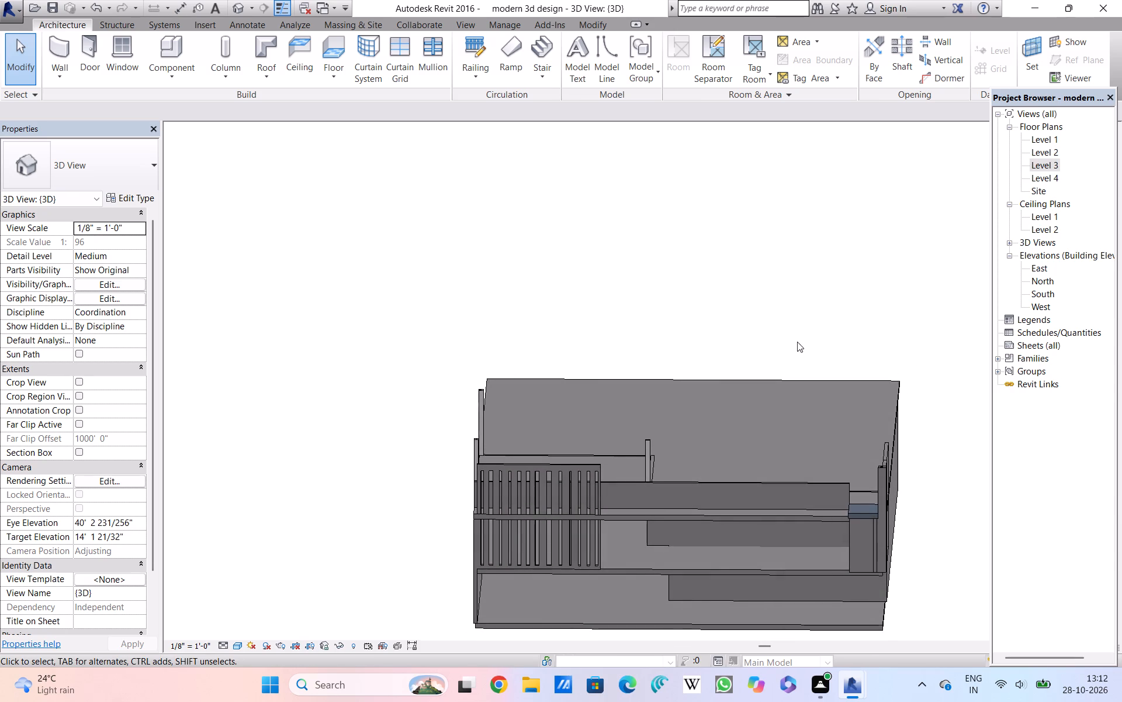
{"action": "middle_click_drag", "start_coordinate": [811, 333], "coordinate": [619, 317]}
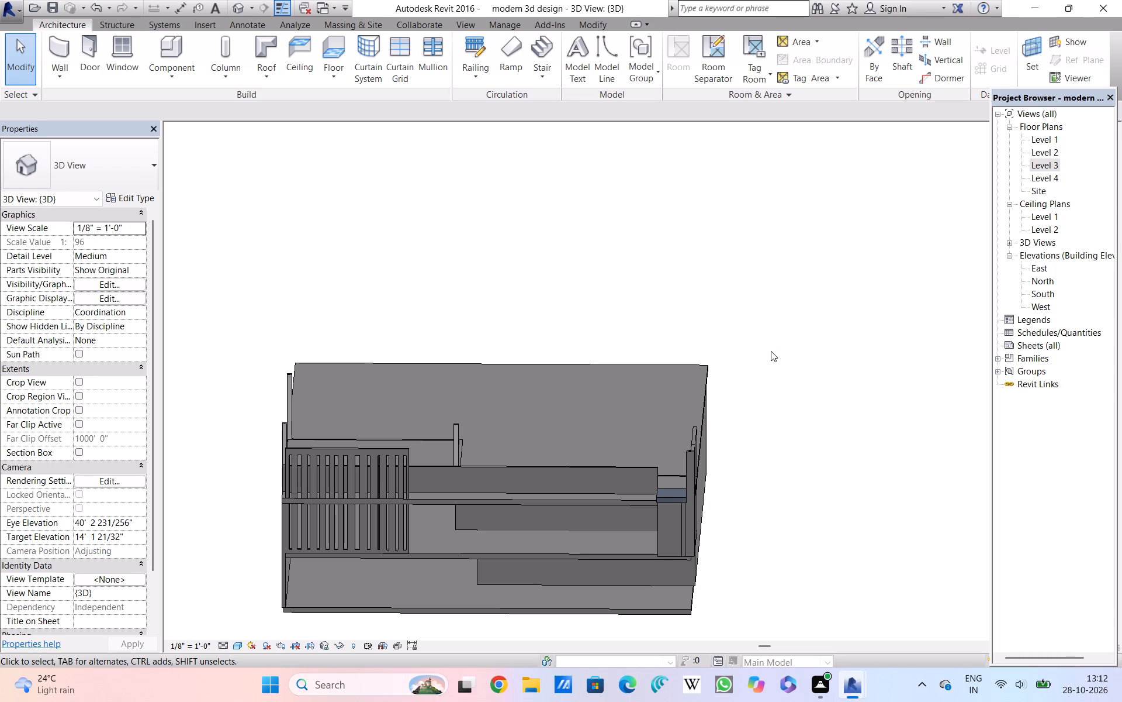
{"action": "triple_click", "coordinate": [1050, 180]}
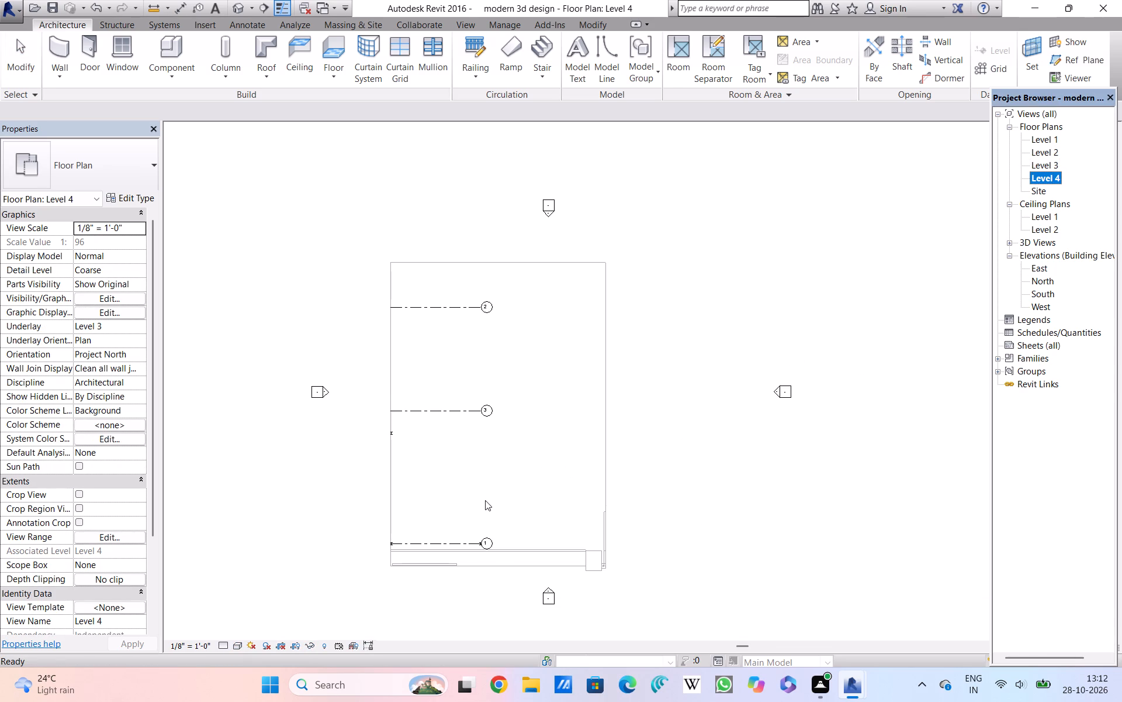
{"action": "double_click", "coordinate": [452, 545]}
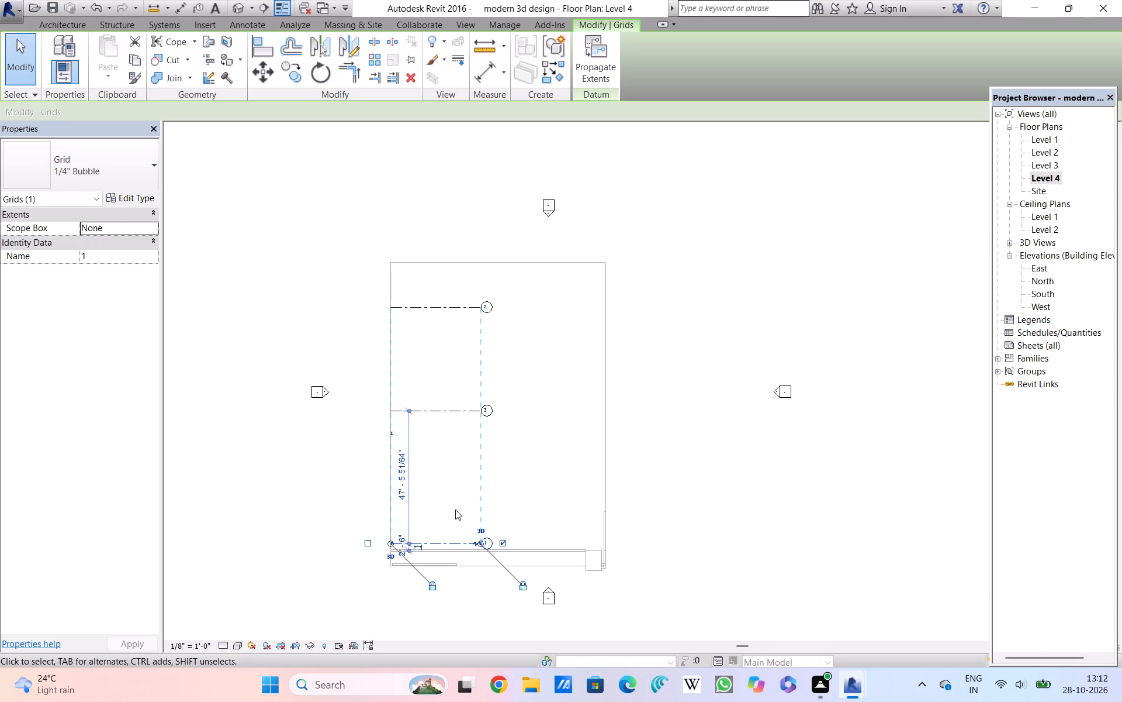
{"action": "left_click", "coordinate": [460, 411], "text": "ctrl"}
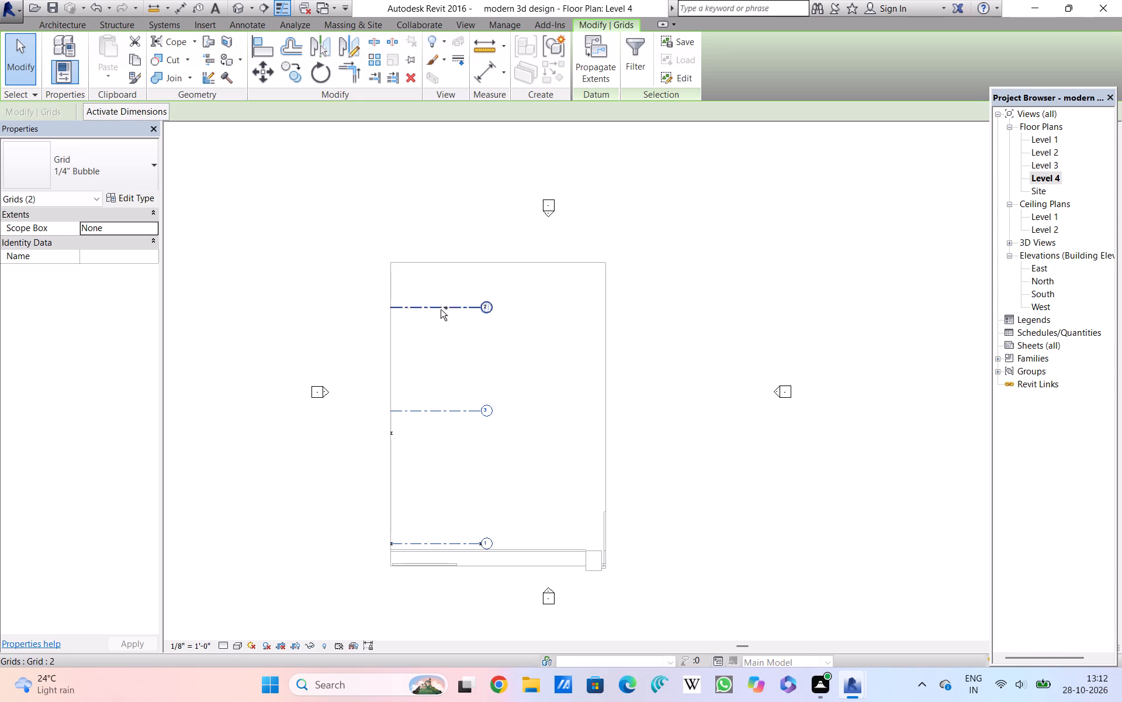
{"action": "left_click", "coordinate": [440, 303], "text": "ctrl"}
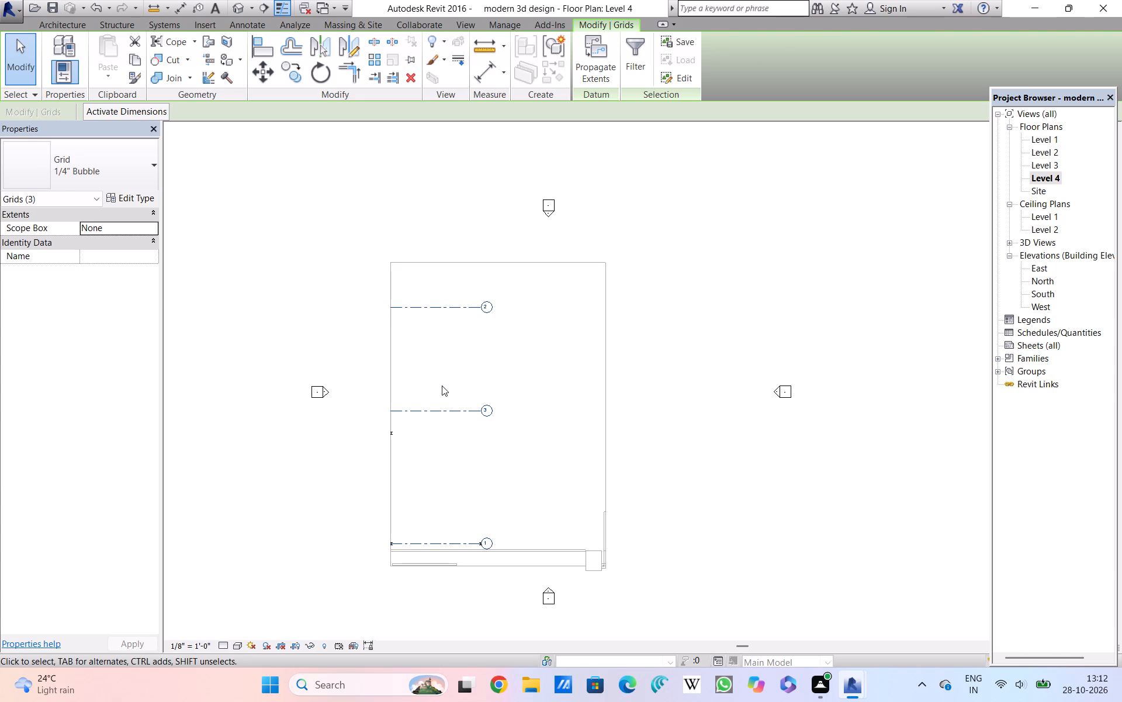
{"action": "key", "text": "Delete"}
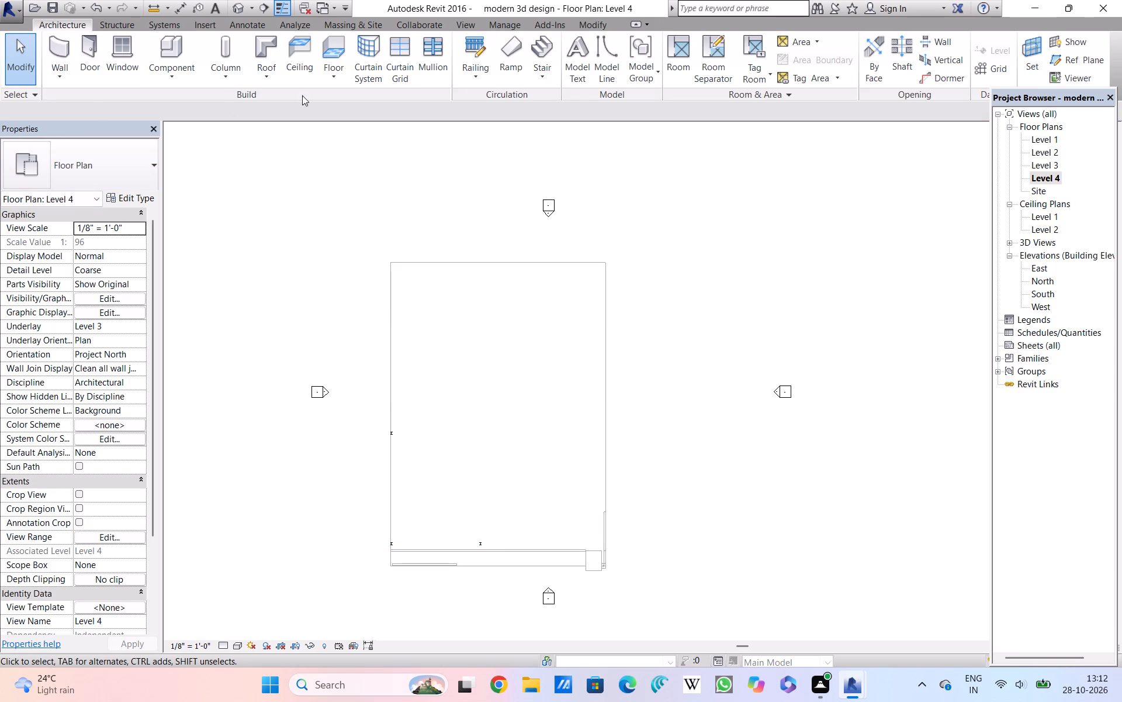
On Level 4, create a rectangular Generic - 12" floor about 38' by 107'-8" over the building's west half.
{"action": "left_click", "coordinate": [330, 54]}
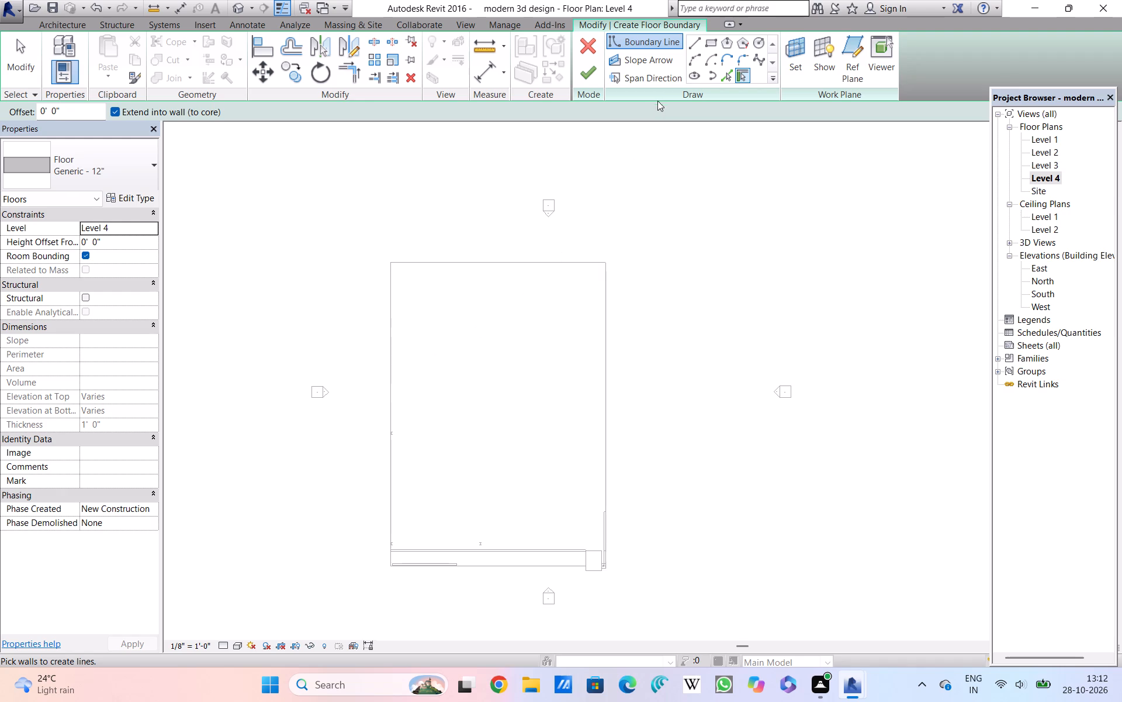
{"action": "left_click", "coordinate": [712, 46]}
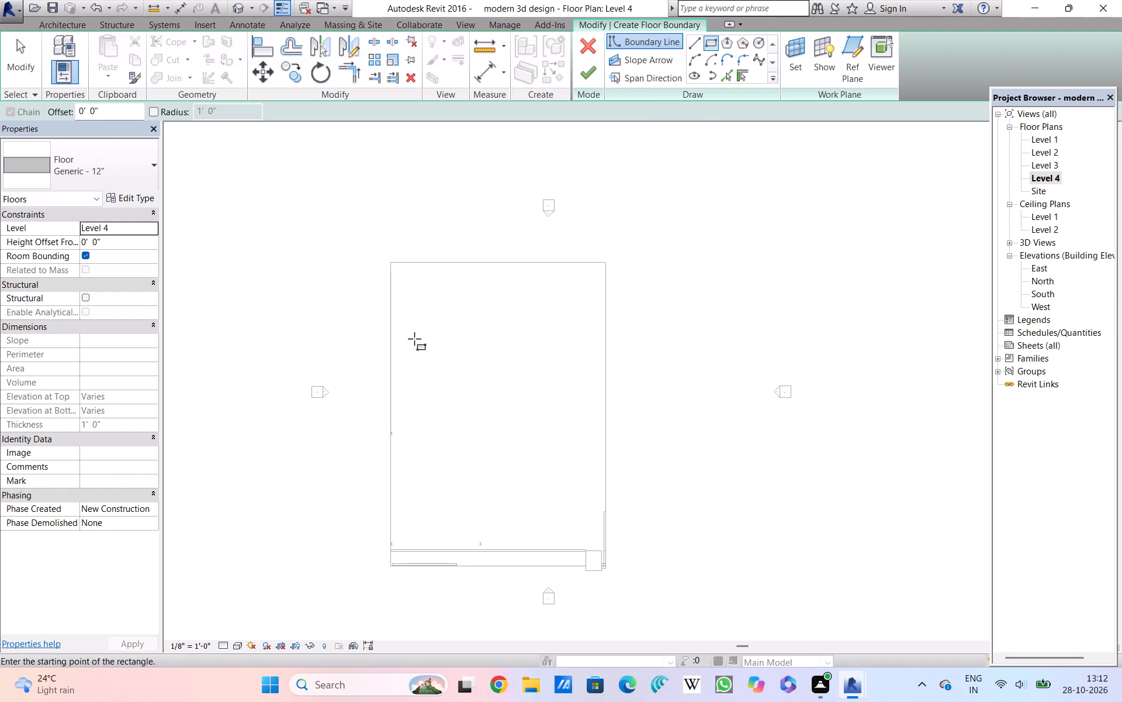
{"action": "left_click", "coordinate": [396, 266]}
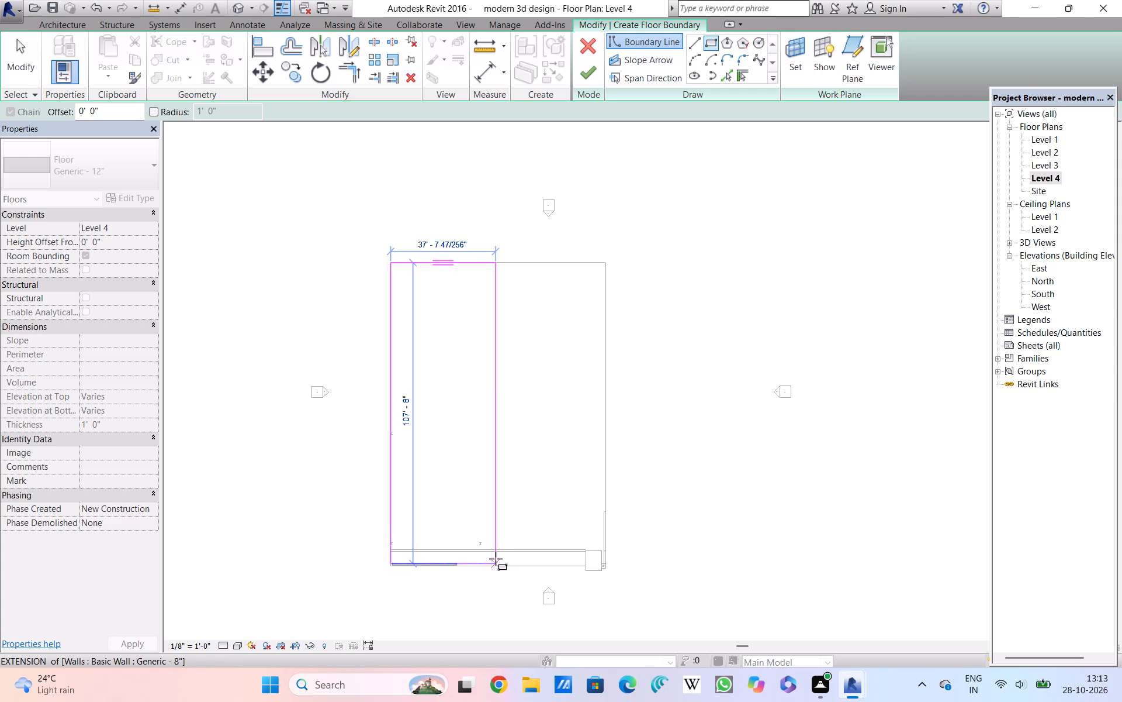
{"action": "scroll", "coordinate": [496, 558], "scroll_direction": "up", "scroll_amount": 5}
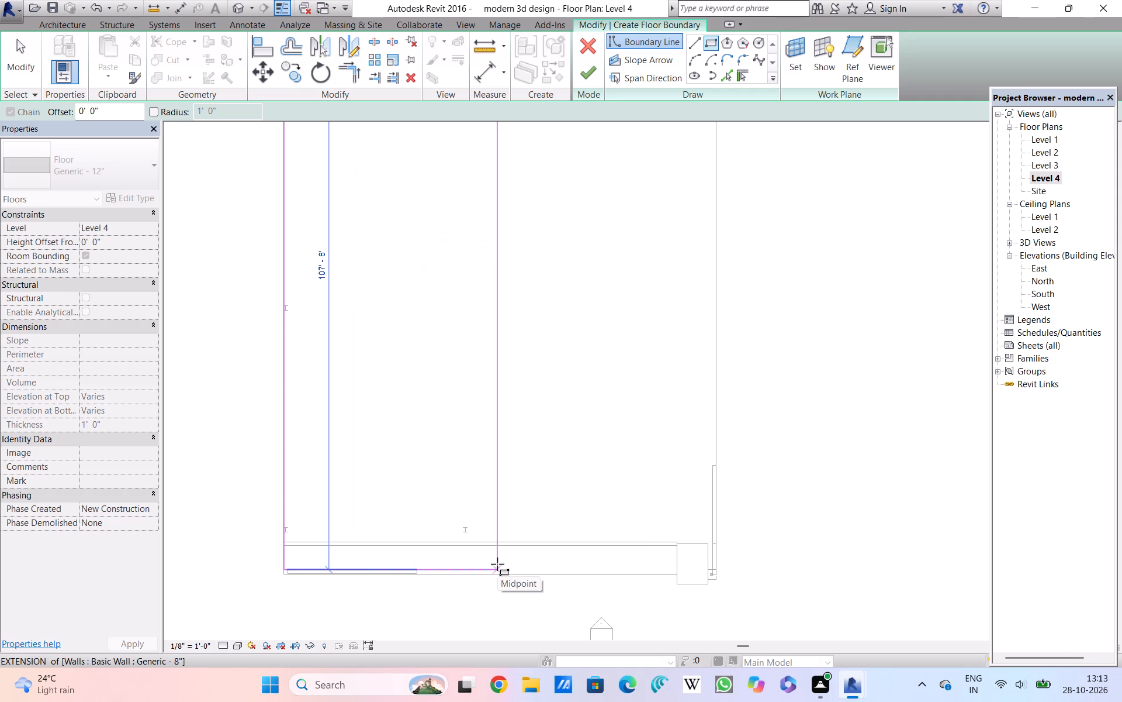
{"action": "left_click", "coordinate": [497, 564]}
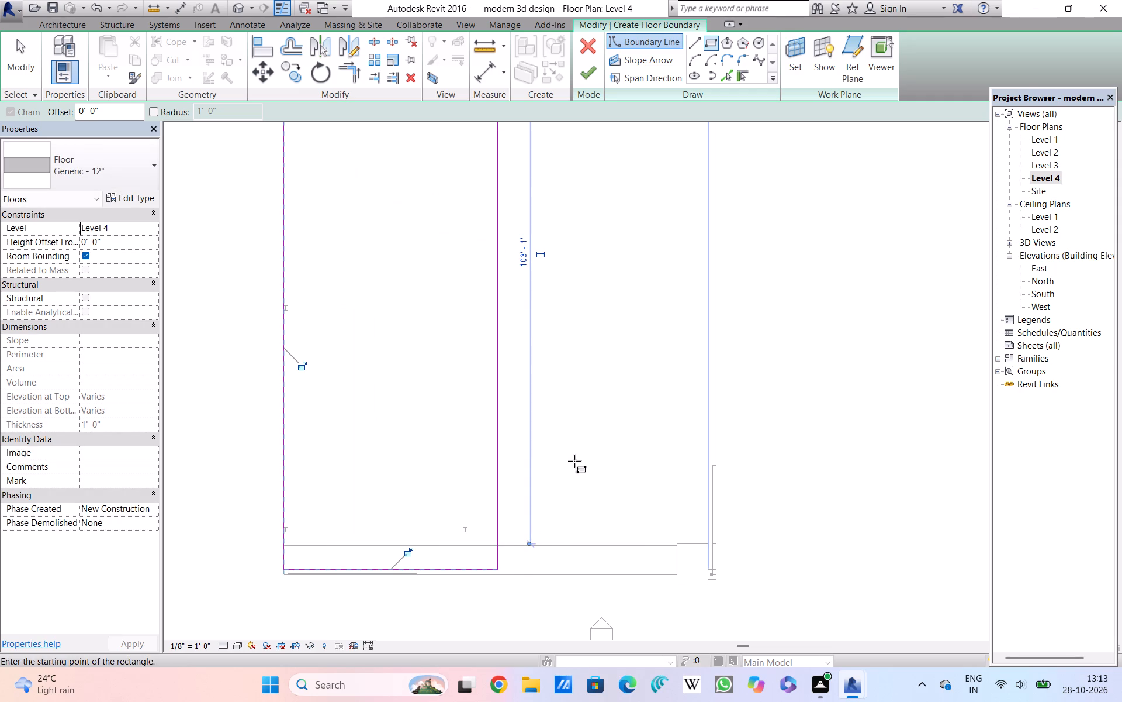
{"action": "left_click", "coordinate": [577, 74]}
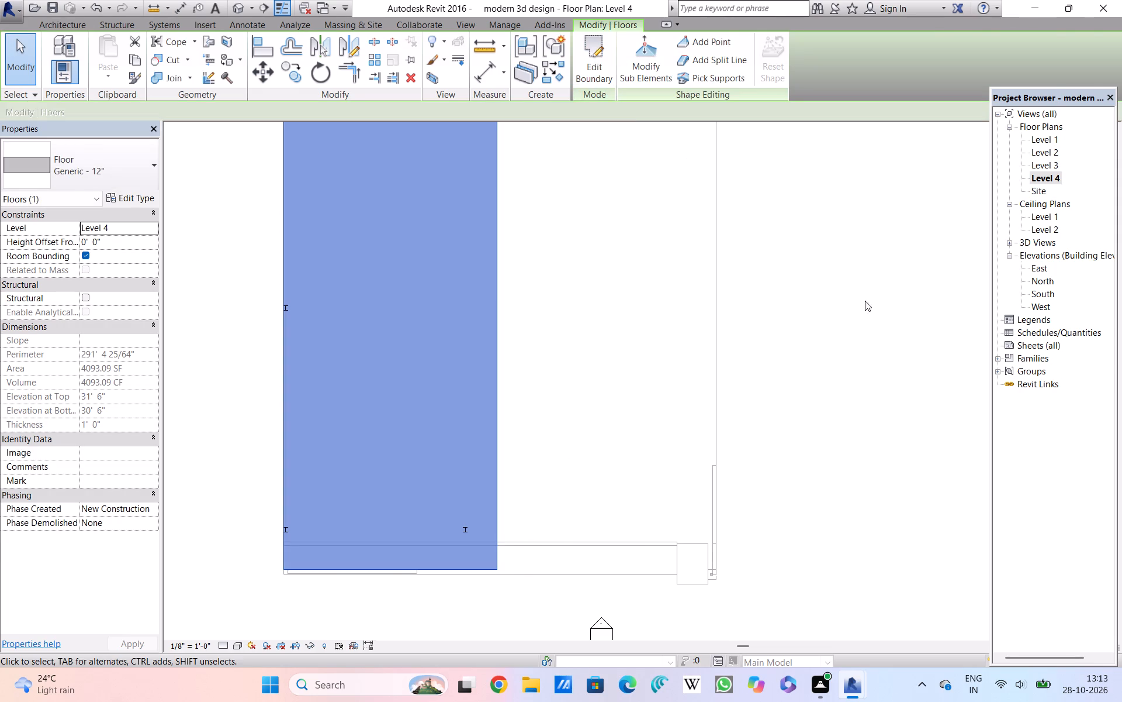
{"action": "left_click", "coordinate": [863, 321]}
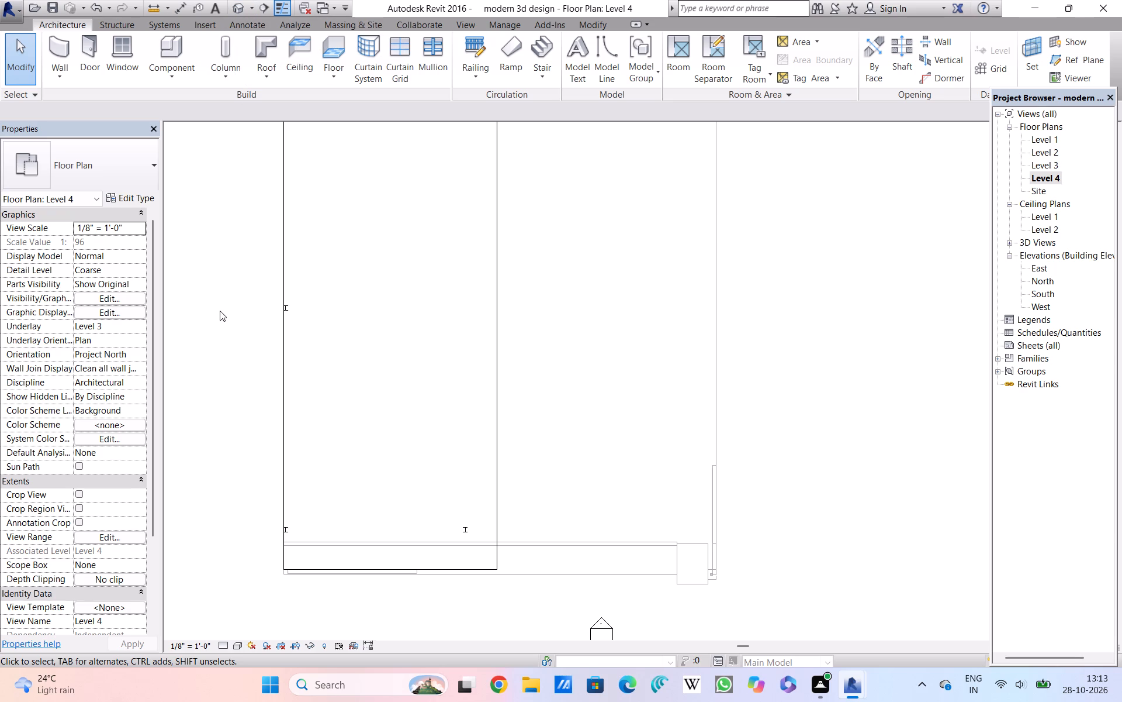
{"action": "left_click", "coordinate": [285, 281]}
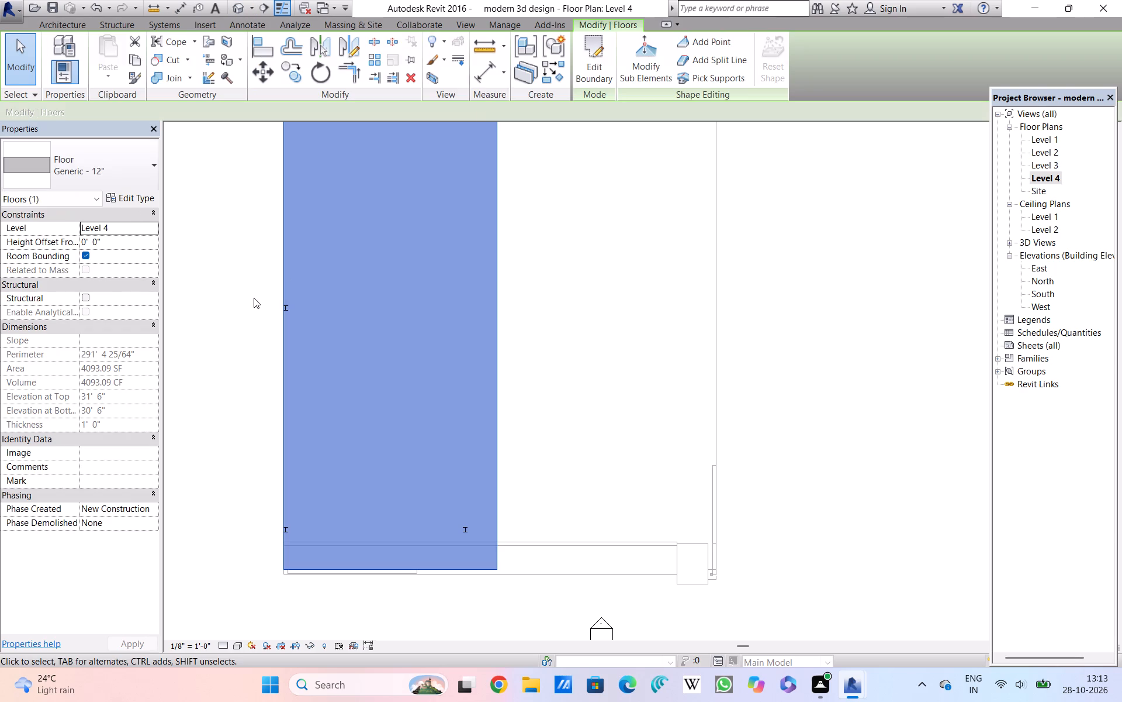
In the 3D view, select all three W10X49 structural columns and set their base offset to 21'.
{"action": "left_click", "coordinate": [238, 11]}
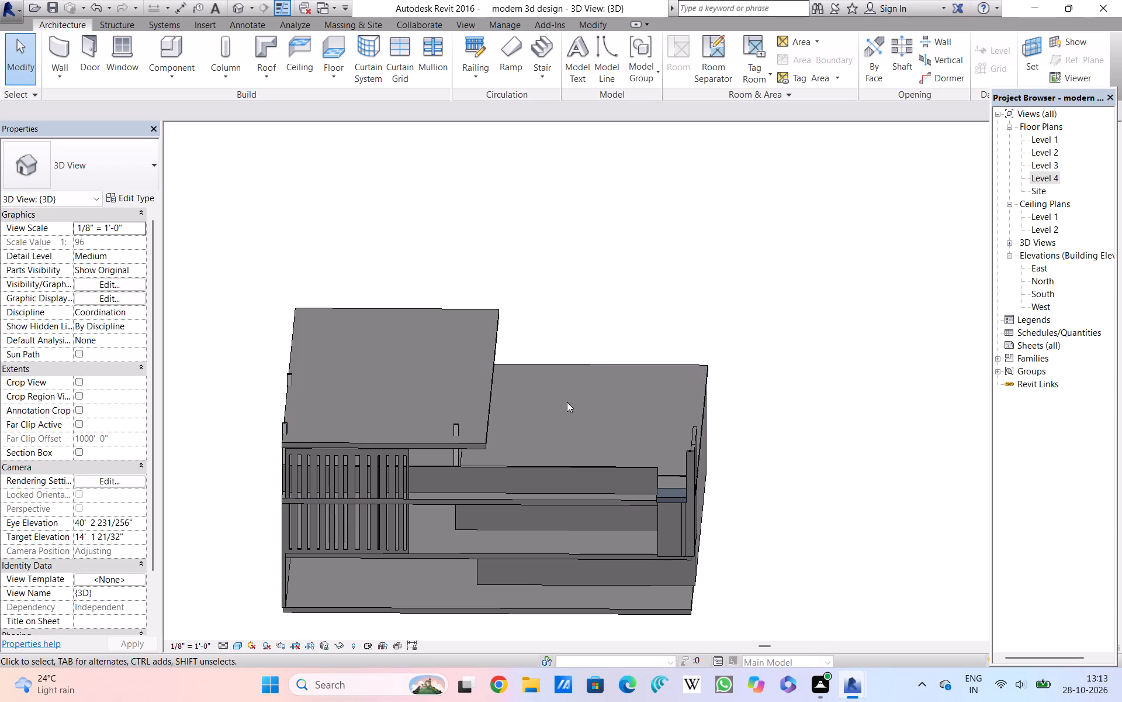
{"action": "middle_click_drag", "start_coordinate": [548, 420], "coordinate": [565, 386], "text": "shift"}
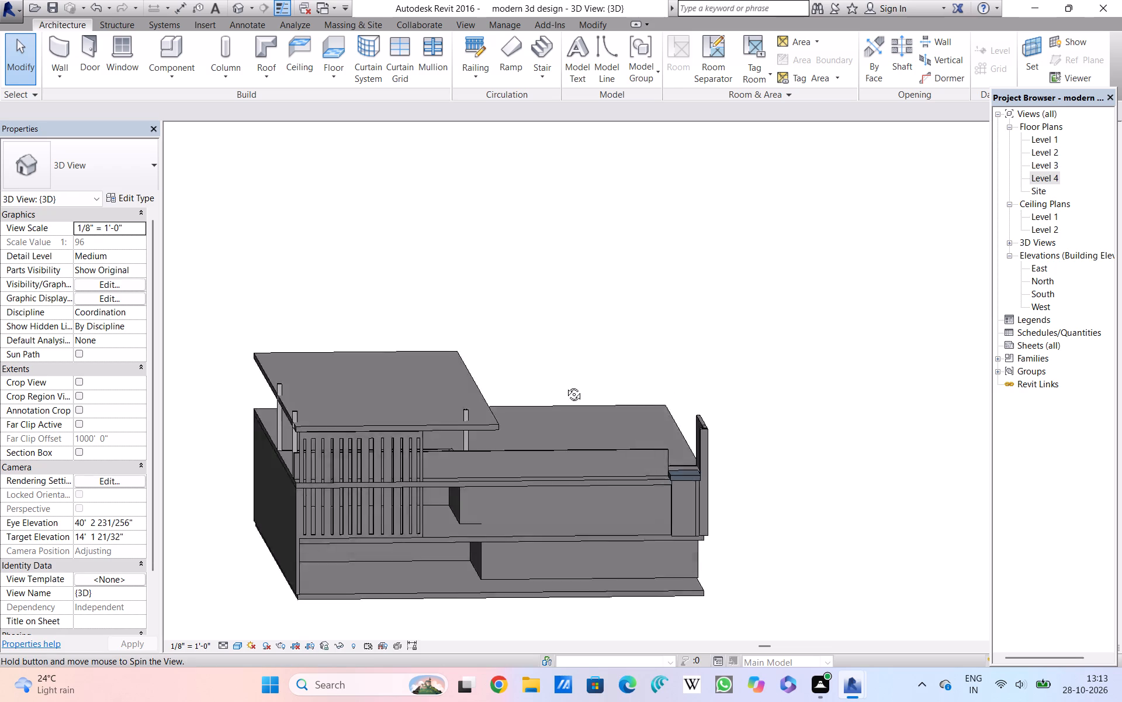
{"action": "middle_click_drag", "start_coordinate": [565, 386], "coordinate": [574, 342], "text": "shift"}
{"action": "left_click", "coordinate": [473, 402]}
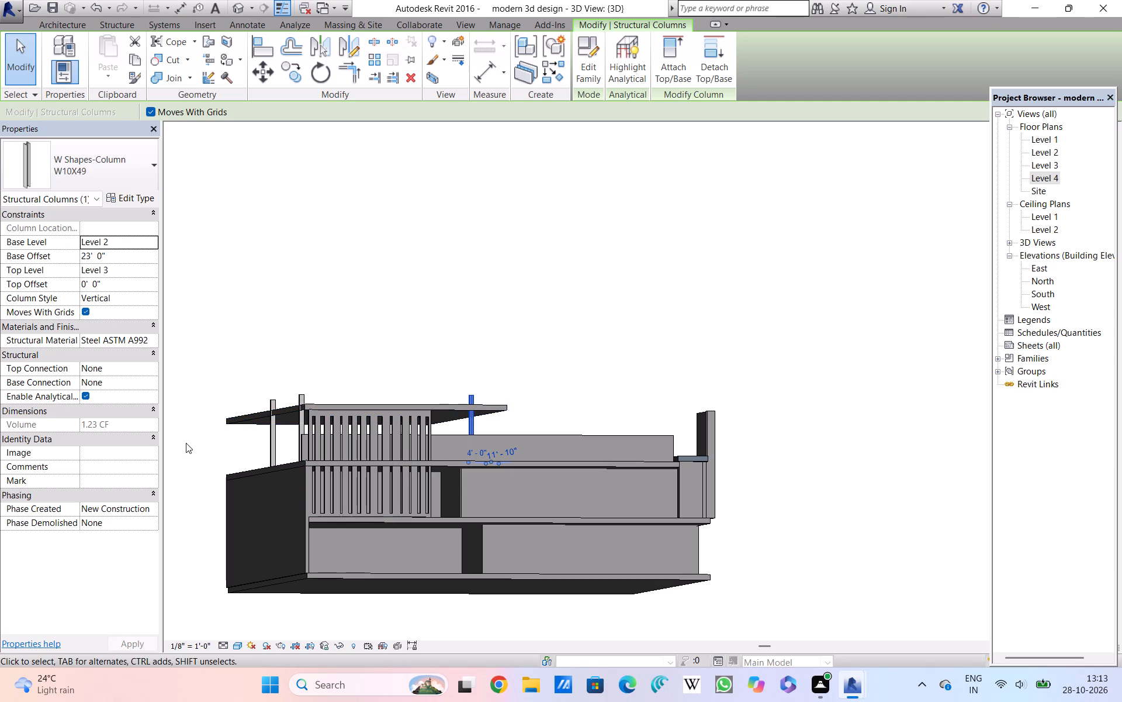
{"action": "left_click", "coordinate": [298, 399], "text": "ctrl"}
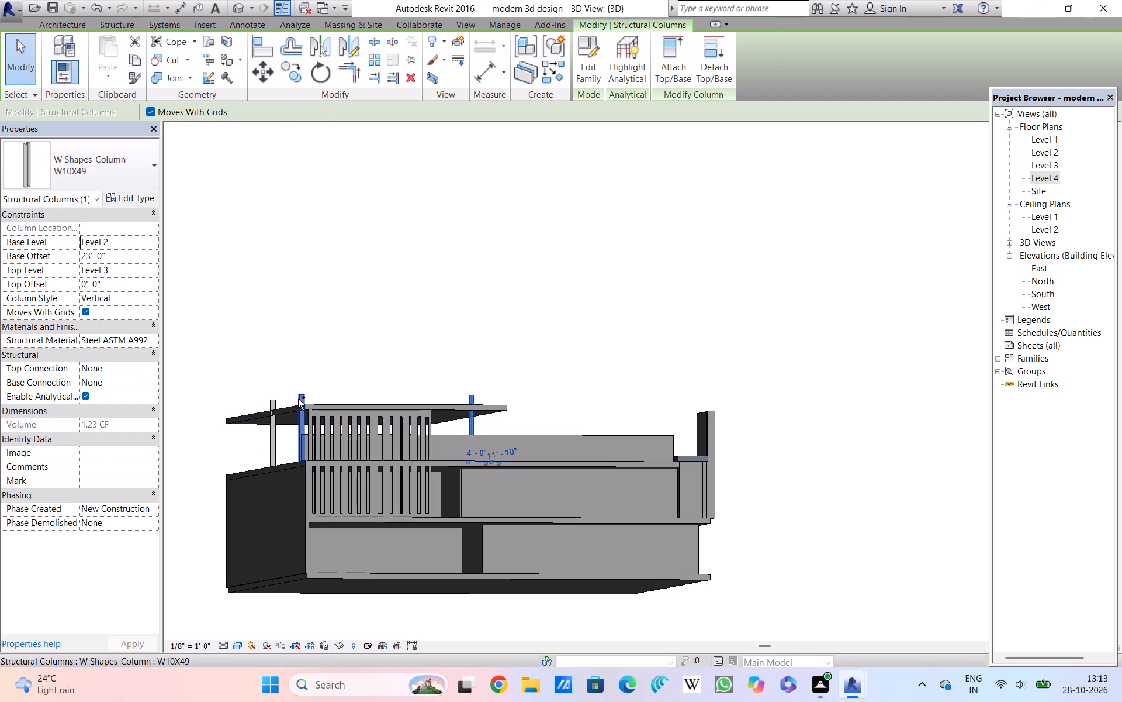
{"action": "left_click", "coordinate": [273, 404], "text": "ctrl"}
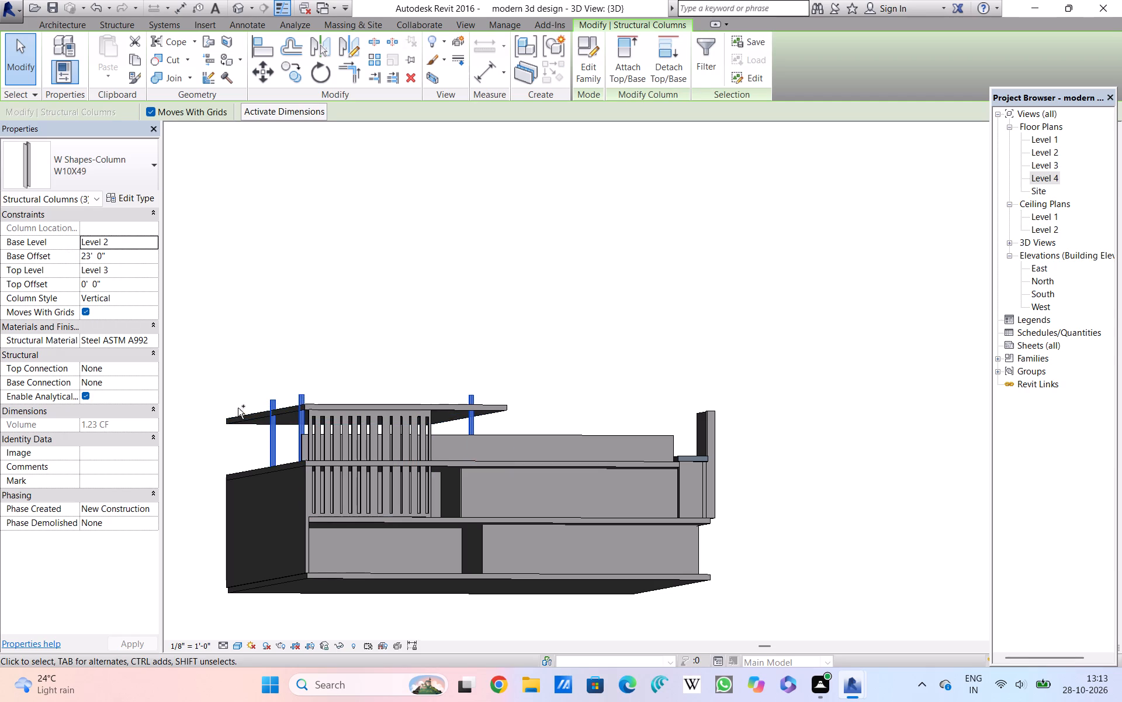
{"action": "left_click", "coordinate": [109, 257]}
{"action": "left_click_drag", "start_coordinate": [109, 256], "coordinate": [67, 255]}
{"action": "key", "text": "BackSpace"}
{"action": "type", "text": "21"}
{"action": "key", "text": "apostrophe"}
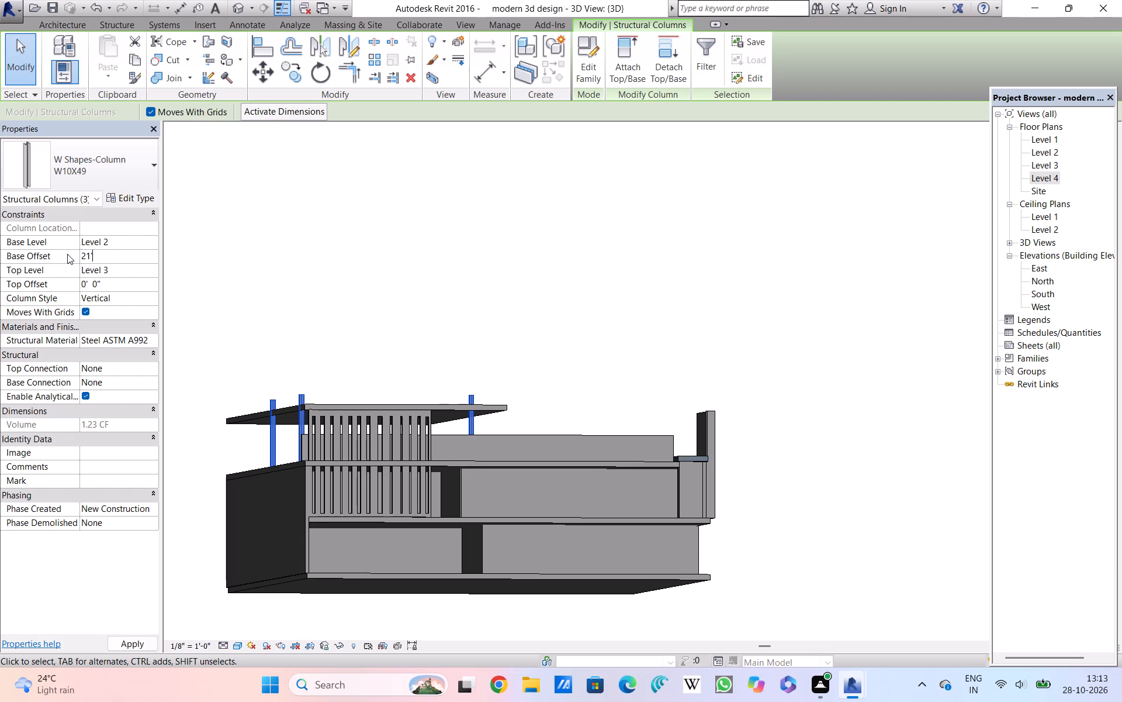
{"action": "key", "text": "Return"}
{"action": "left_click", "coordinate": [234, 298]}
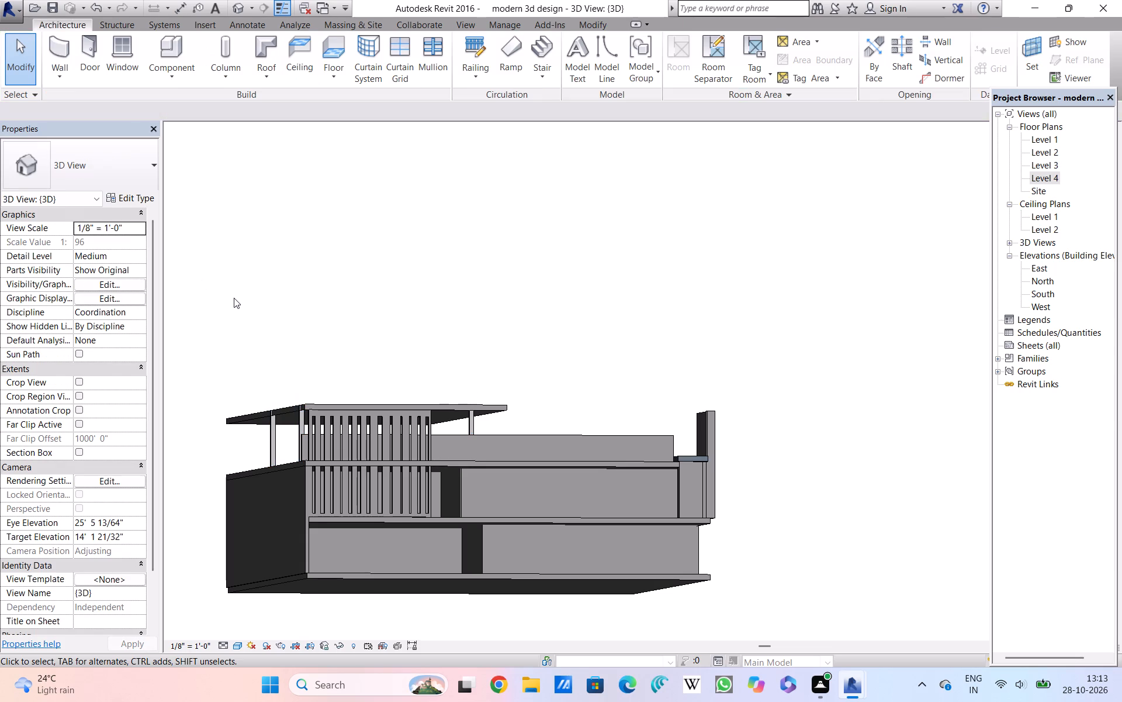
Examine in 3D how the columns meet the Level 4 slab and how the slotted south wall meets the slabs.
{"action": "middle_click_drag", "start_coordinate": [277, 325], "coordinate": [277, 373], "text": "shift"}
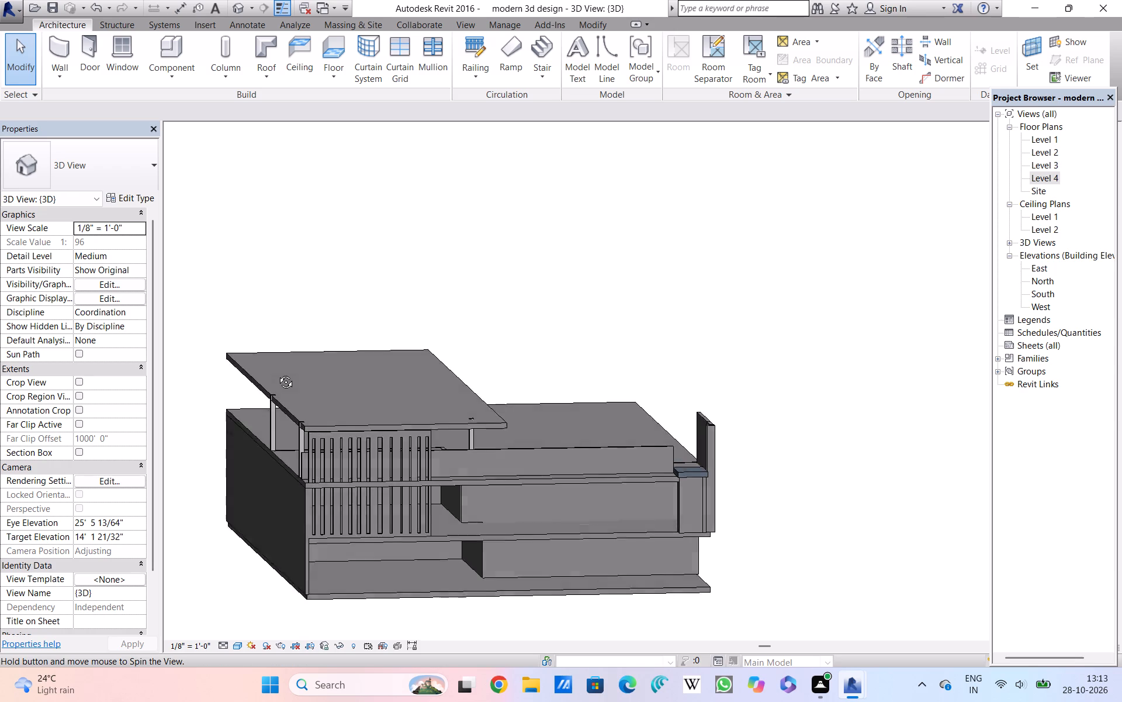
{"action": "middle_click_drag", "start_coordinate": [277, 373], "coordinate": [255, 326], "text": "shift"}
{"action": "middle_click_drag", "start_coordinate": [316, 390], "coordinate": [390, 455], "text": "shift"}
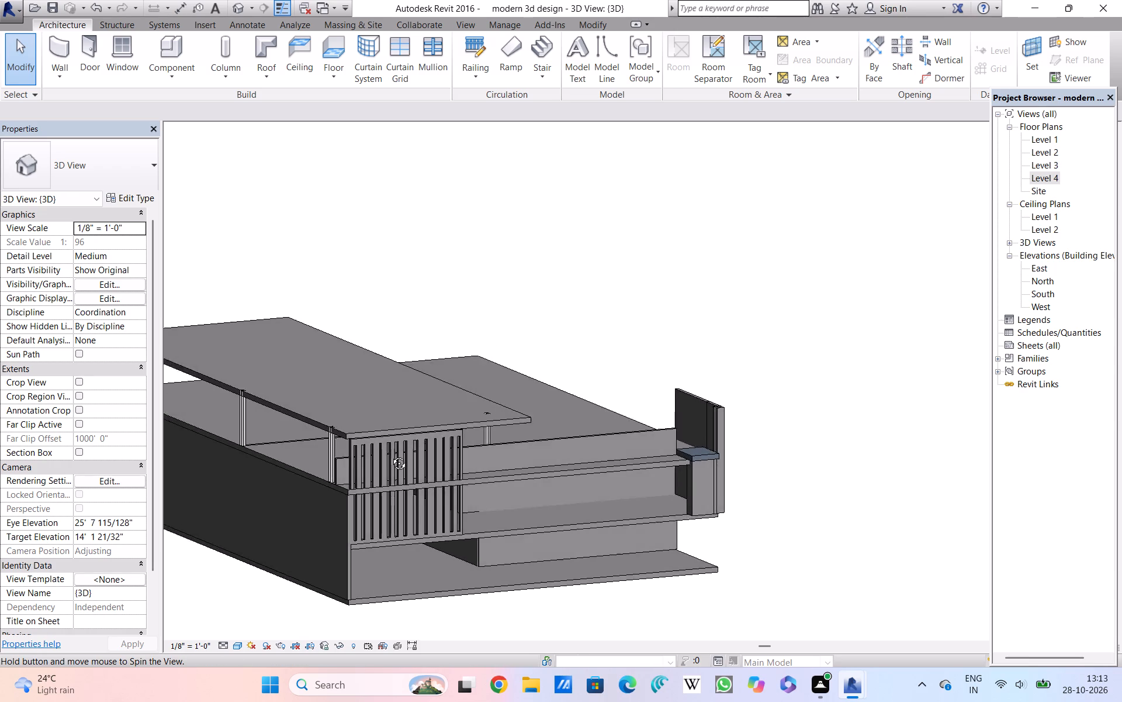
{"action": "middle_click_drag", "start_coordinate": [390, 455], "coordinate": [331, 441], "text": "shift"}
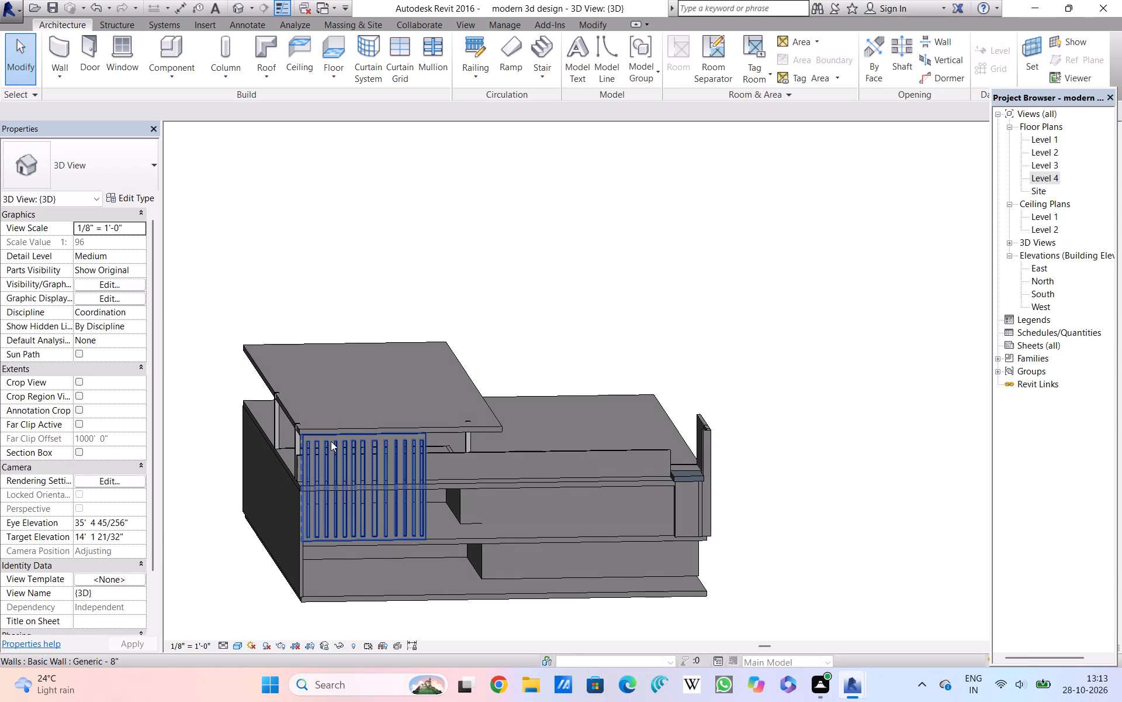
{"action": "middle_click_drag", "start_coordinate": [438, 469], "coordinate": [440, 438], "text": "shift"}
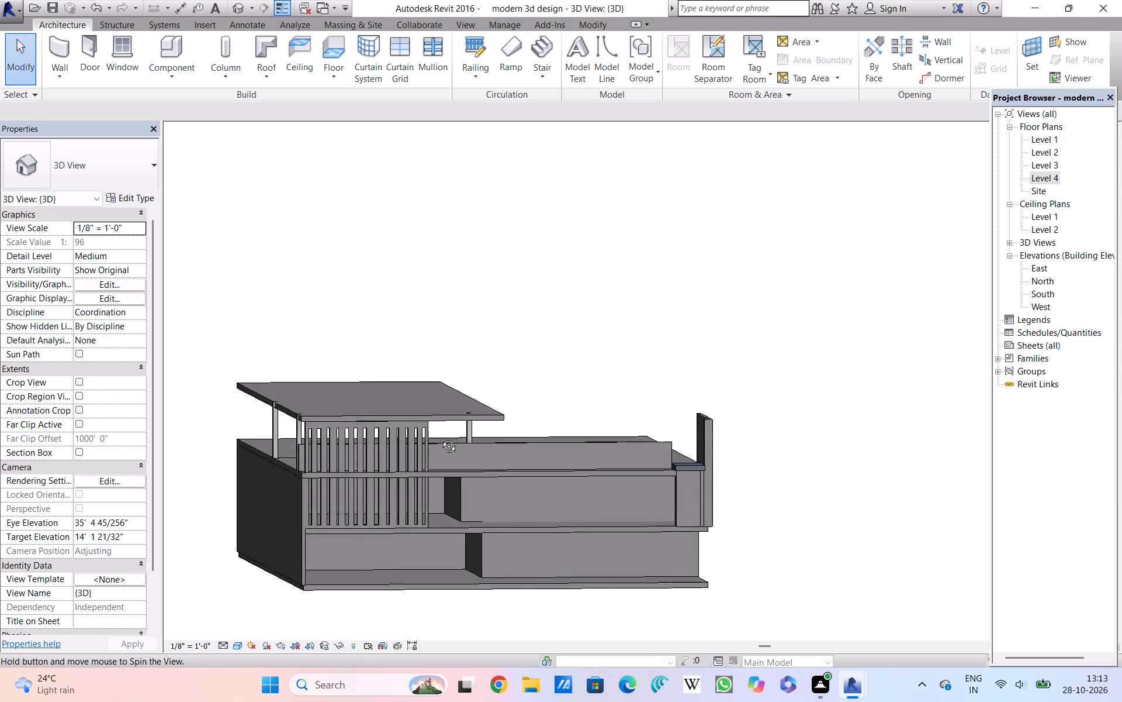
{"action": "middle_click_drag", "start_coordinate": [440, 438], "coordinate": [440, 435], "text": "shift"}
{"action": "scroll", "coordinate": [451, 445], "scroll_direction": "up", "scroll_amount": 4}
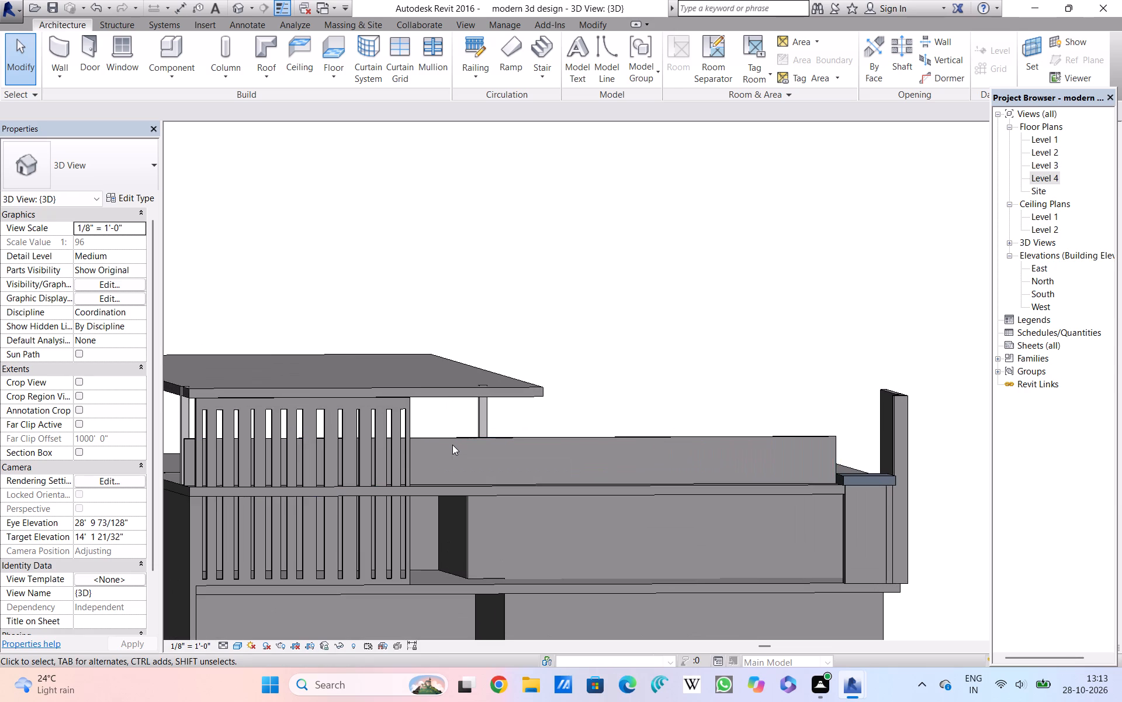
{"action": "scroll", "coordinate": [452, 445], "scroll_direction": "up", "scroll_amount": 1}
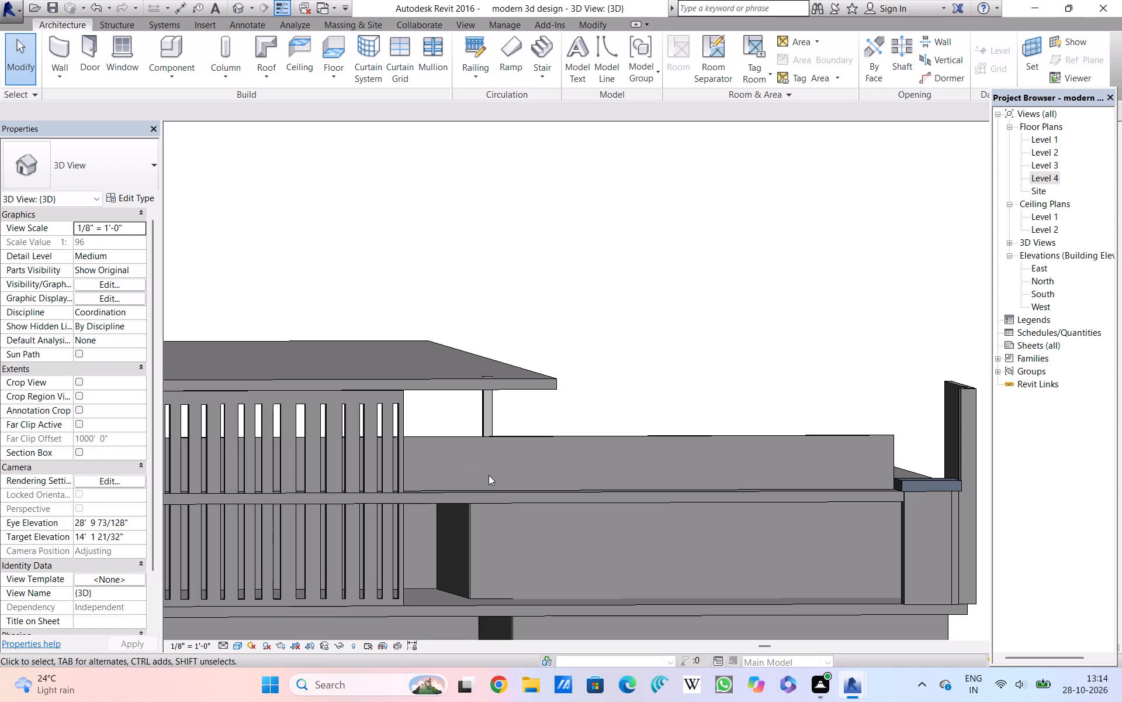
{"action": "scroll", "coordinate": [493, 489], "scroll_direction": "down", "scroll_amount": 3}
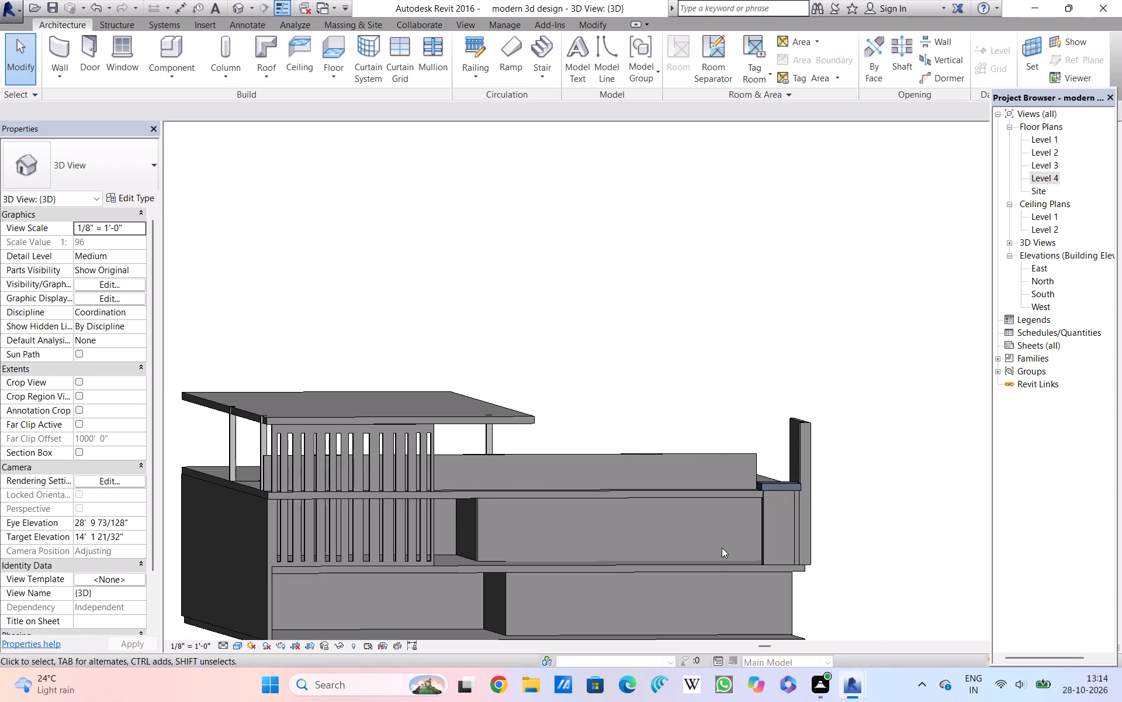
{"action": "scroll", "coordinate": [677, 562], "scroll_direction": "down", "scroll_amount": 1}
{"action": "middle_click_drag", "start_coordinate": [675, 562], "coordinate": [670, 562]}
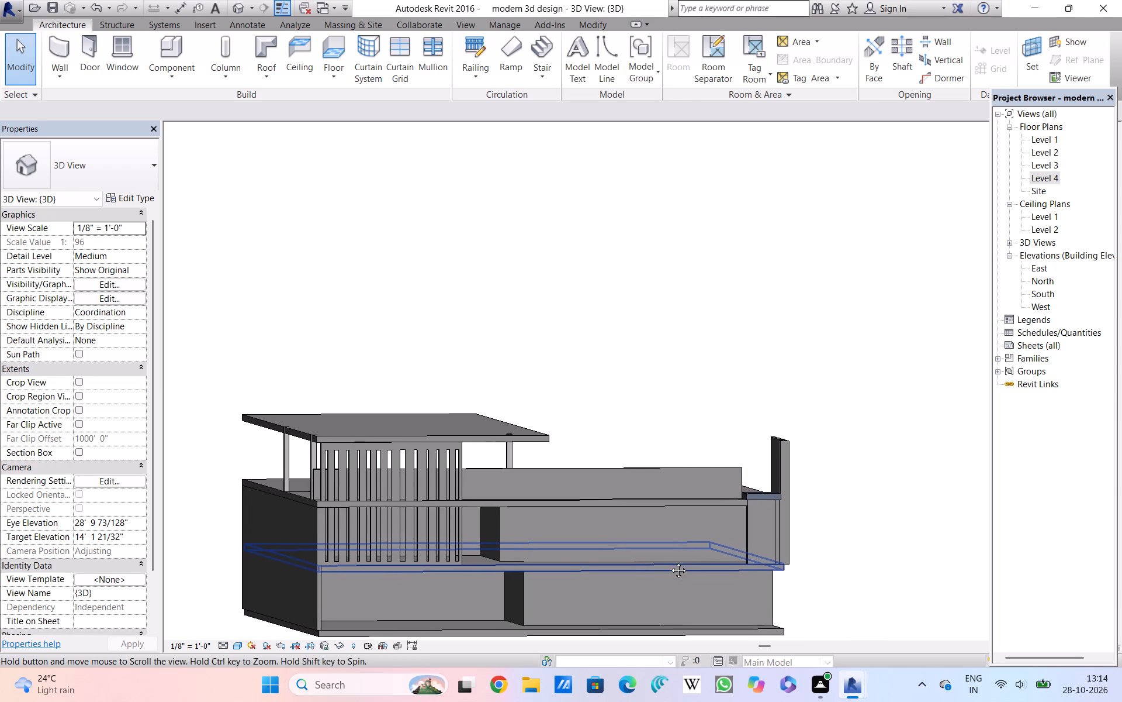
{"action": "middle_click_drag", "start_coordinate": [670, 562], "coordinate": [636, 574]}
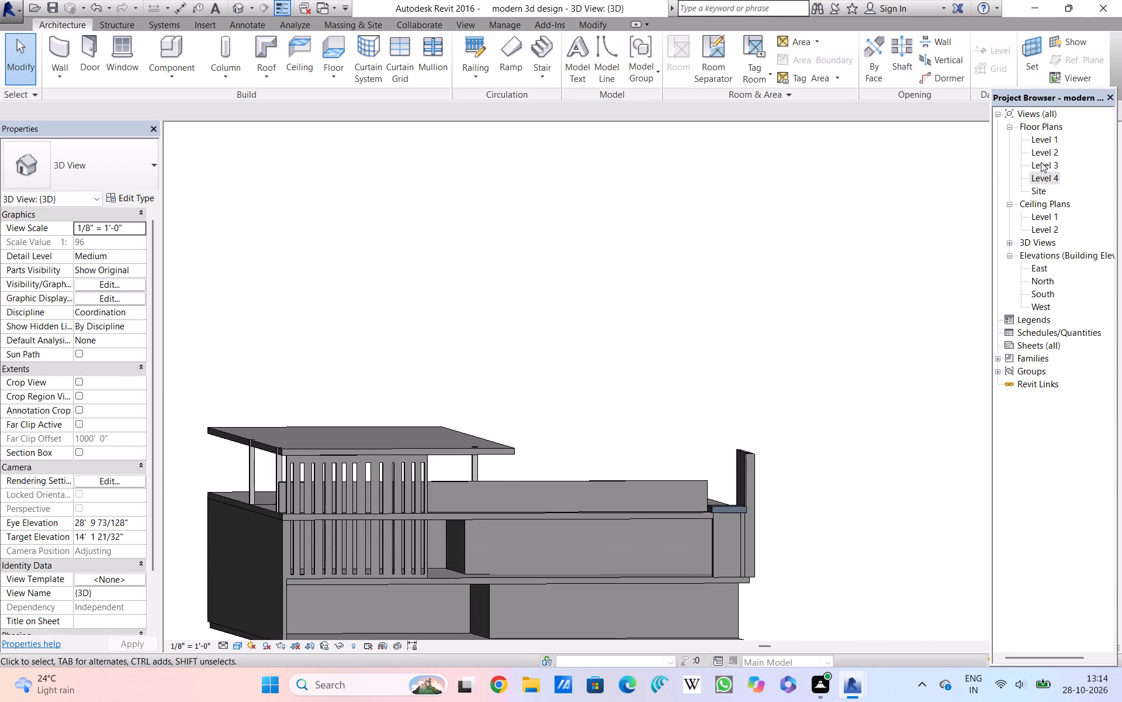
In the Level 3 floor plan, edit the Generic - 12" floor's boundary and move its south line outward past the slotted wall.
{"action": "double_click", "coordinate": [1041, 162]}
{"action": "scroll", "coordinate": [626, 477], "scroll_direction": "down", "scroll_amount": 1}
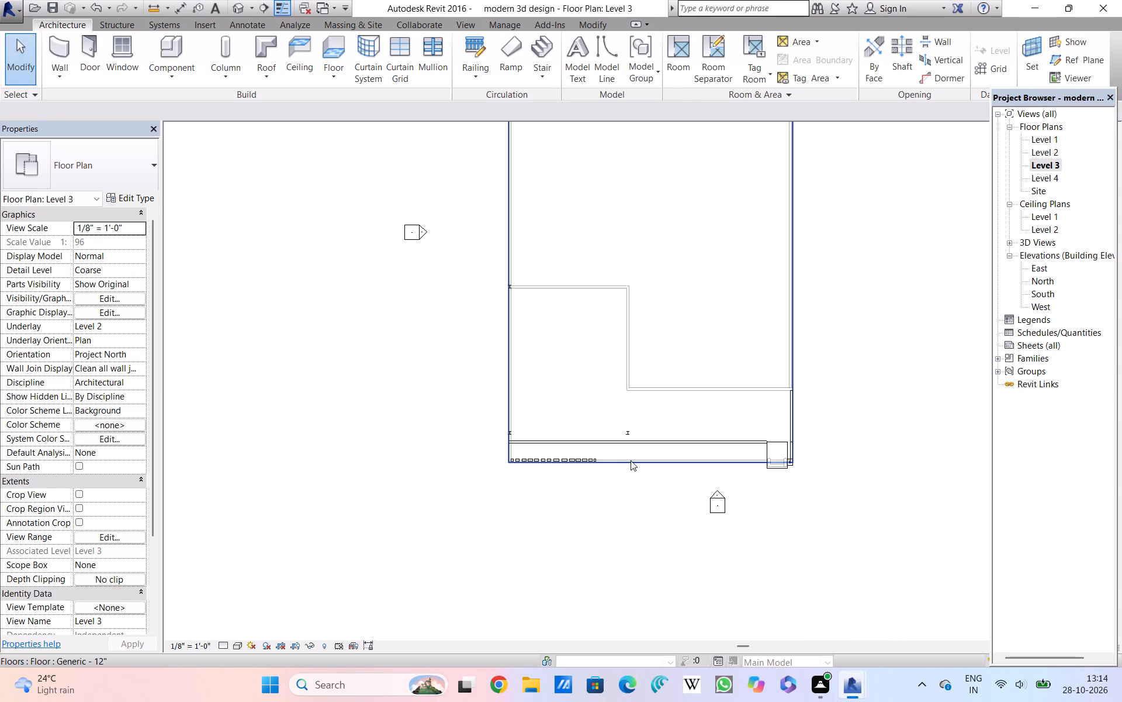
{"action": "left_click", "coordinate": [635, 460]}
{"action": "scroll", "coordinate": [667, 463], "scroll_direction": "up", "scroll_amount": 2}
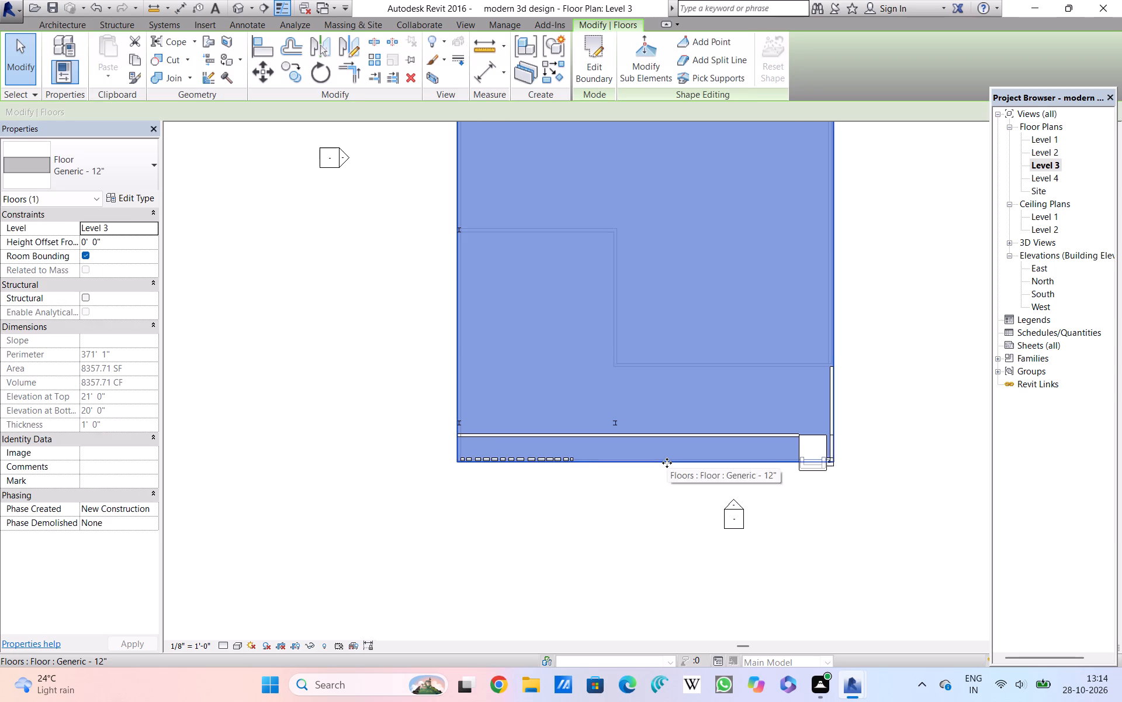
{"action": "scroll", "coordinate": [667, 463], "scroll_direction": "up", "scroll_amount": 1}
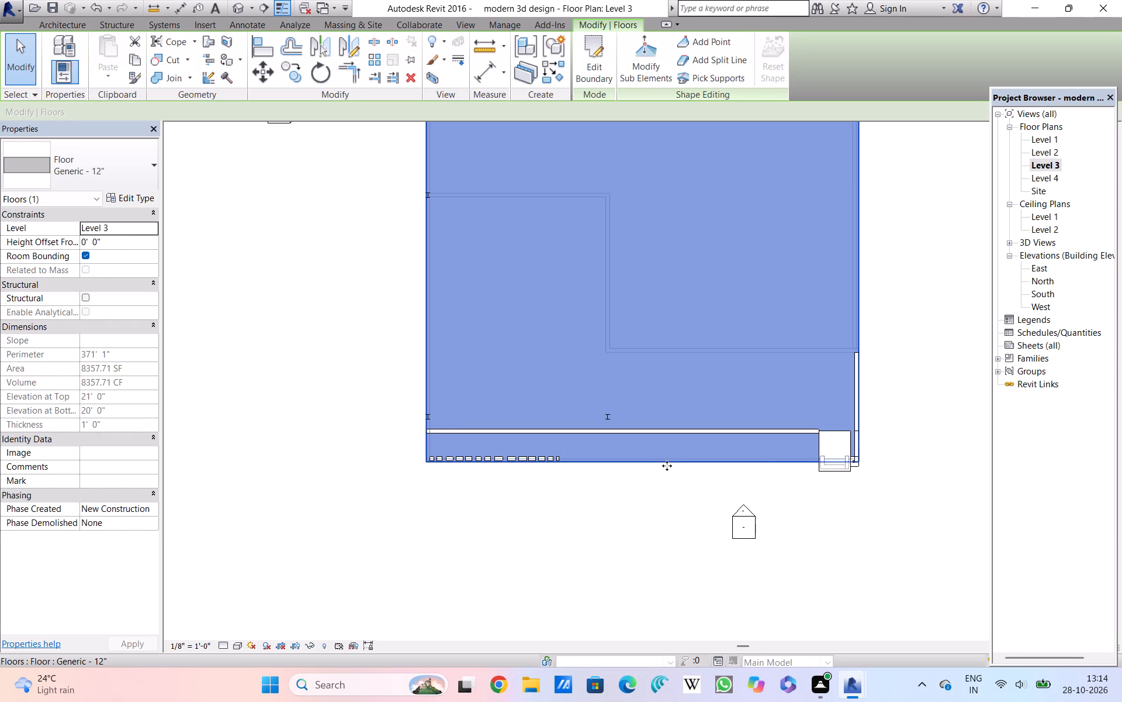
{"action": "scroll", "coordinate": [597, 462], "scroll_direction": "up", "scroll_amount": 4}
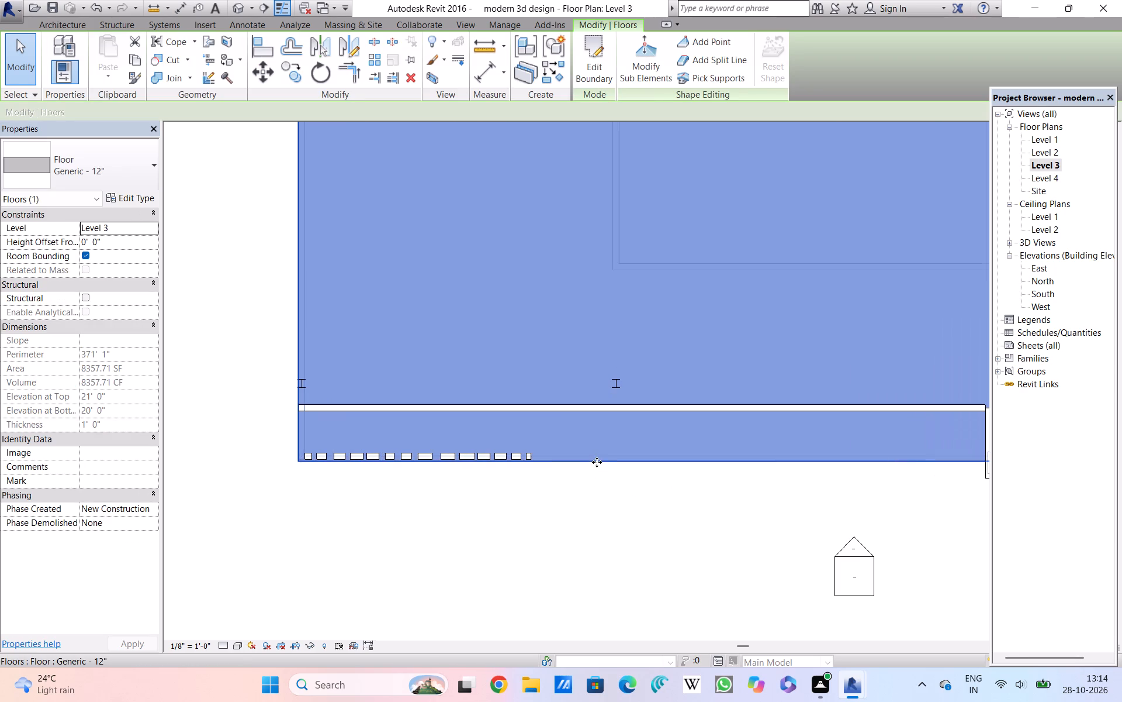
{"action": "left_click", "coordinate": [589, 498]}
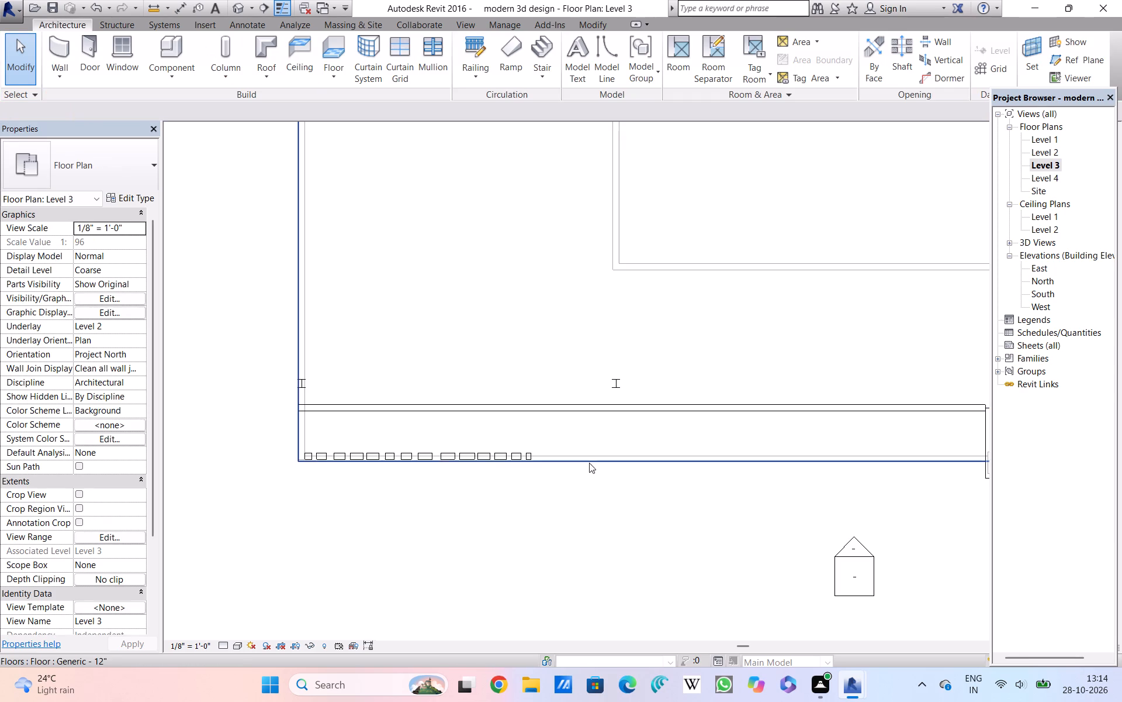
{"action": "left_click", "coordinate": [589, 462]}
{"action": "left_click", "coordinate": [598, 75]}
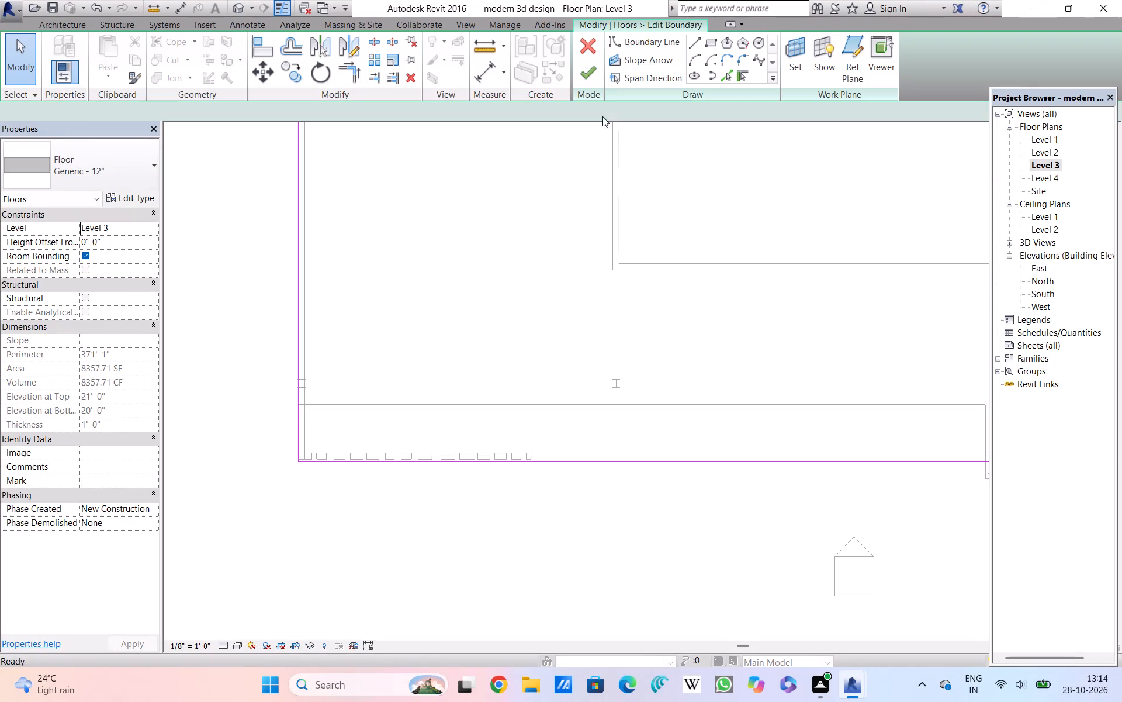
{"action": "left_click", "coordinate": [346, 460]}
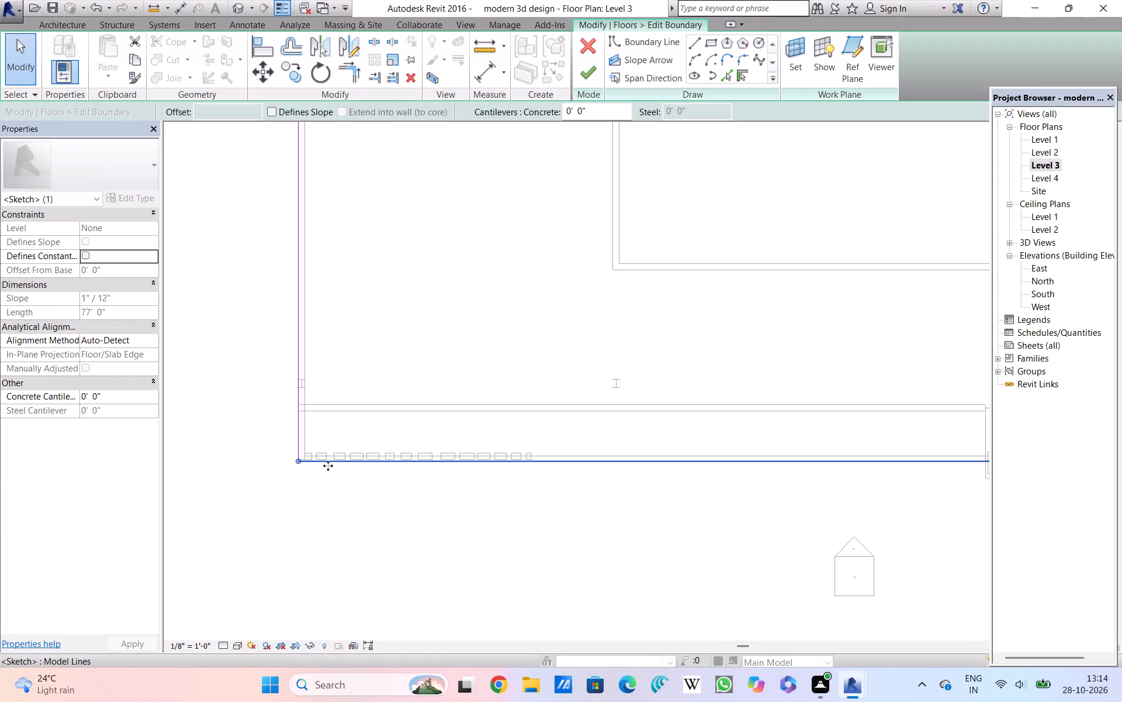
{"action": "scroll", "coordinate": [297, 470], "scroll_direction": "up", "scroll_amount": 4}
{"action": "left_click_drag", "start_coordinate": [297, 457], "coordinate": [297, 470]}
{"action": "double_click", "coordinate": [297, 470]}
{"action": "left_click", "coordinate": [297, 457]}
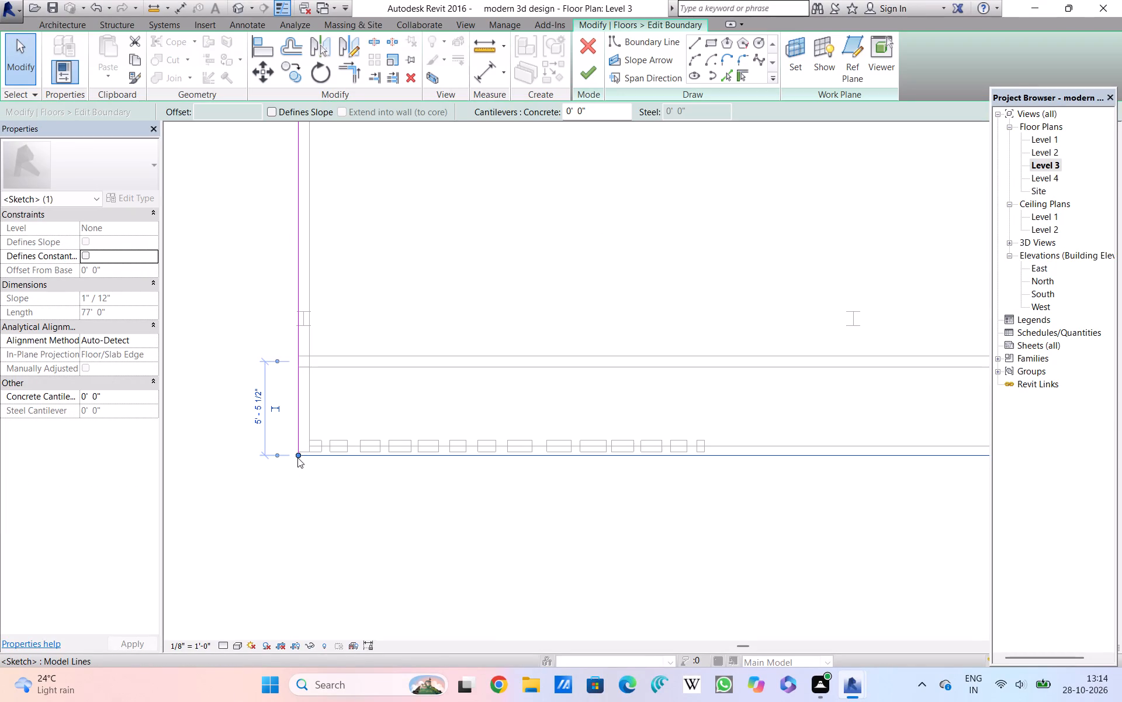
{"action": "left_click_drag", "start_coordinate": [297, 455], "coordinate": [298, 481]}
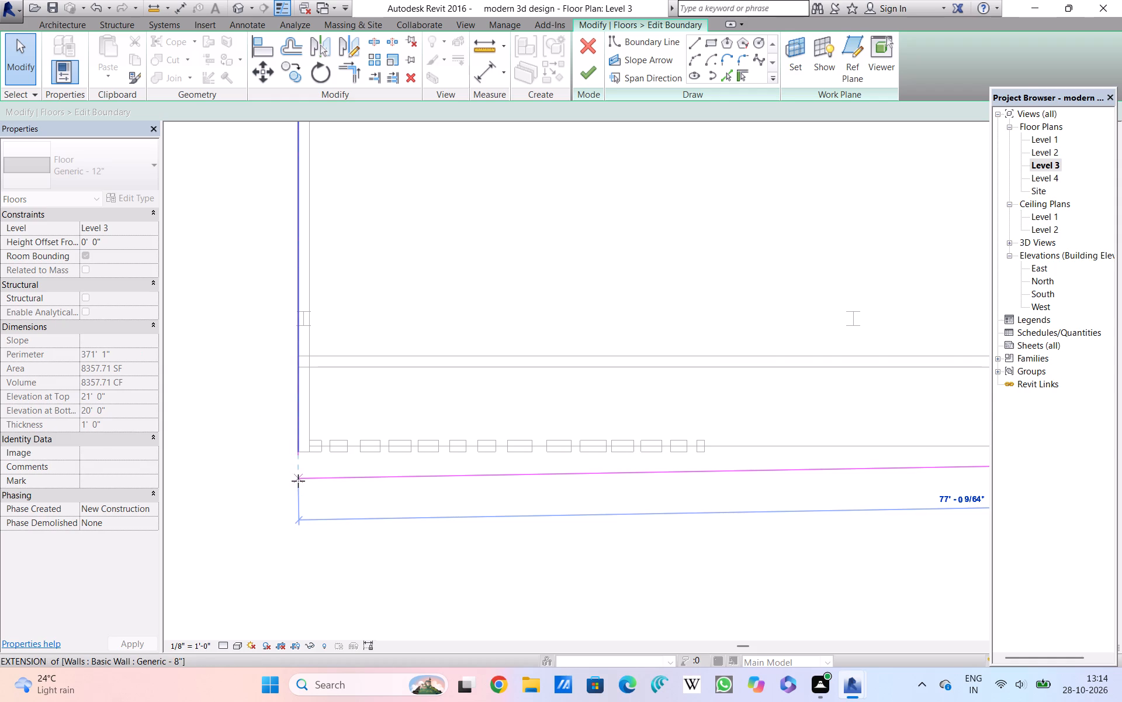
{"action": "left_click_drag", "start_coordinate": [298, 481], "coordinate": [298, 483]}
{"action": "scroll", "coordinate": [415, 521], "scroll_direction": "down", "scroll_amount": 4}
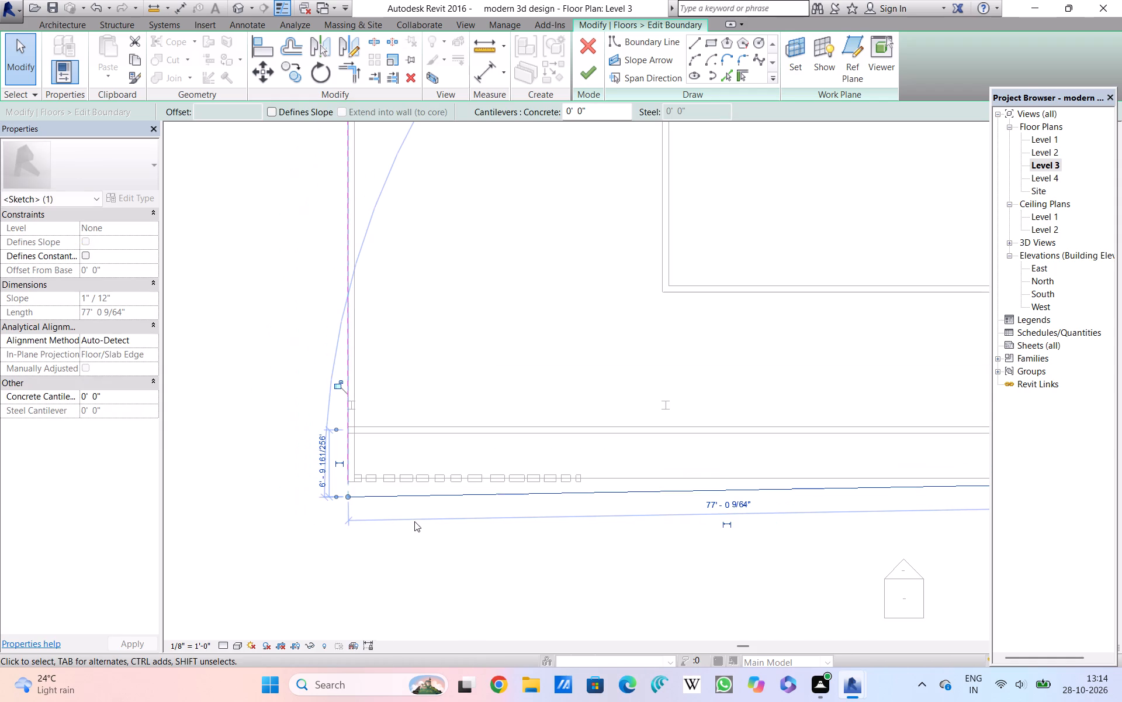
{"action": "scroll", "coordinate": [754, 524], "scroll_direction": "down", "scroll_amount": 1}
{"action": "middle_click_drag", "start_coordinate": [754, 524], "coordinate": [418, 521]}
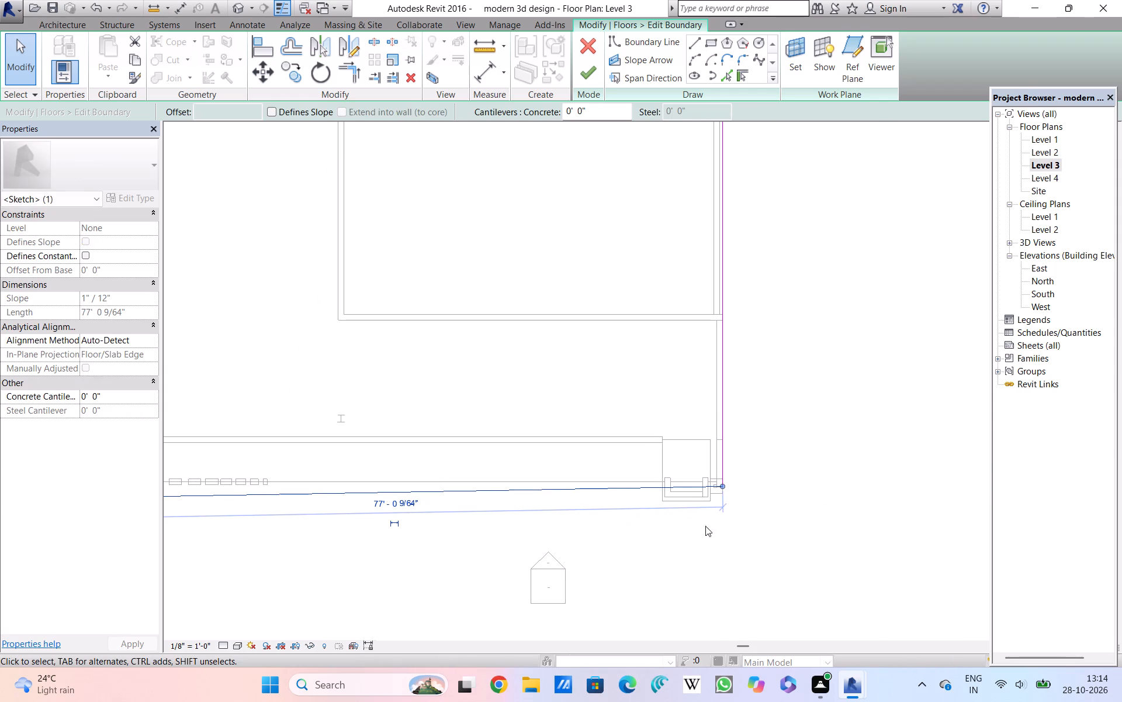
{"action": "left_click_drag", "start_coordinate": [721, 487], "coordinate": [722, 499]}
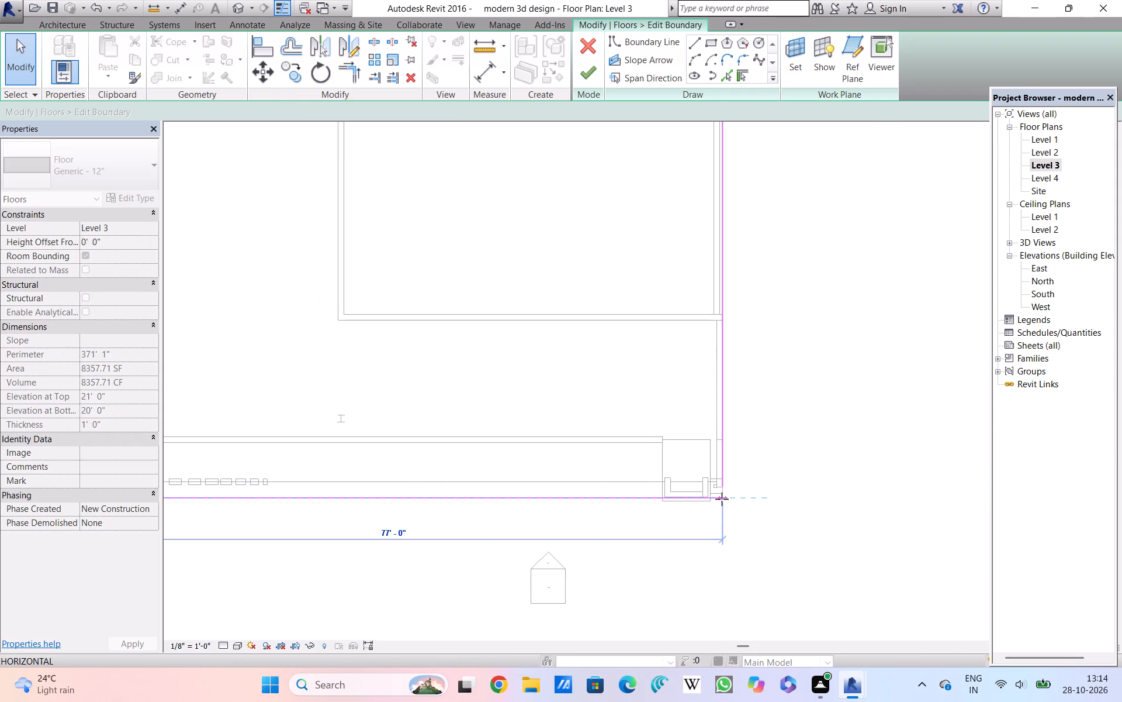
{"action": "left_click_drag", "start_coordinate": [722, 499], "coordinate": [720, 500]}
{"action": "scroll", "coordinate": [613, 549], "scroll_direction": "down", "scroll_amount": 4}
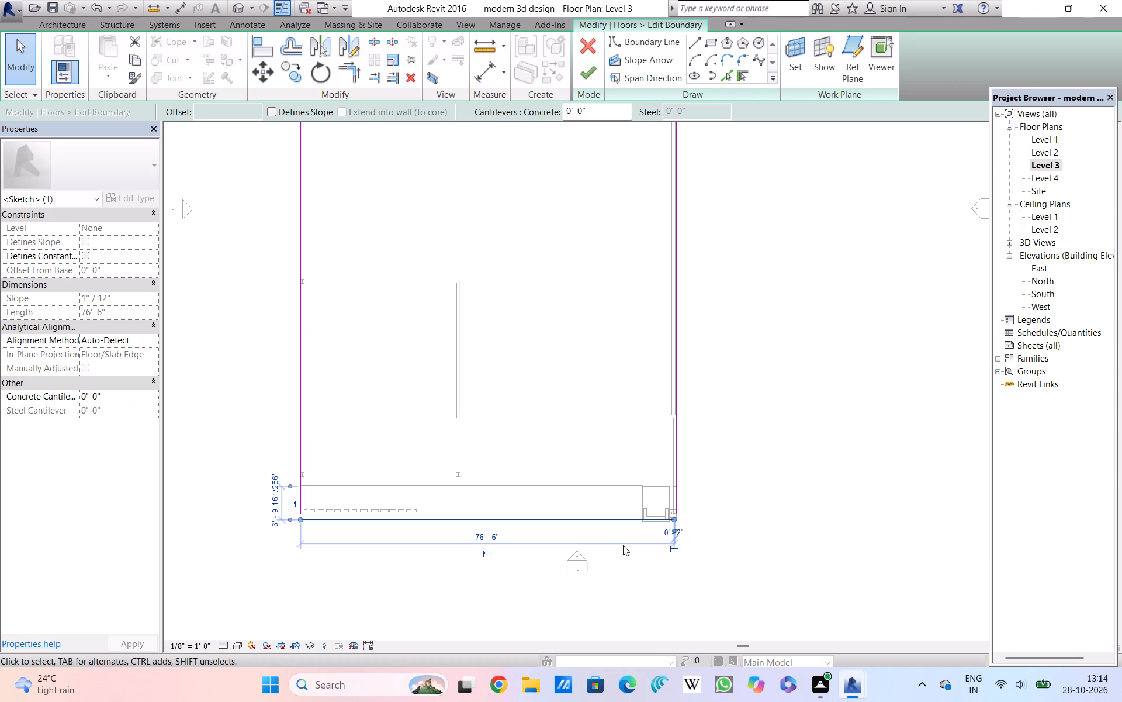
Move the floor's south boundary line further south, leaving it horizontal and 77'-0" long between the west and east edges.
{"action": "scroll", "coordinate": [623, 531], "scroll_direction": "up", "scroll_amount": 4}
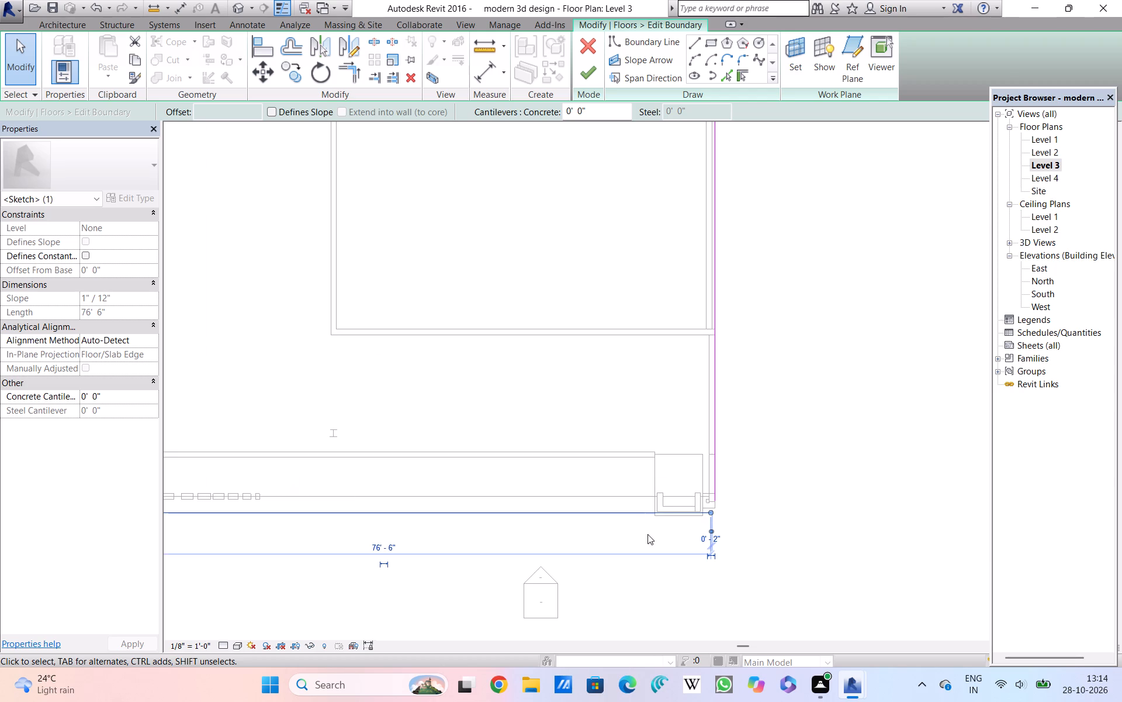
{"action": "left_click", "coordinate": [711, 512]}
{"action": "left_click_drag", "start_coordinate": [711, 512], "coordinate": [712, 517]}
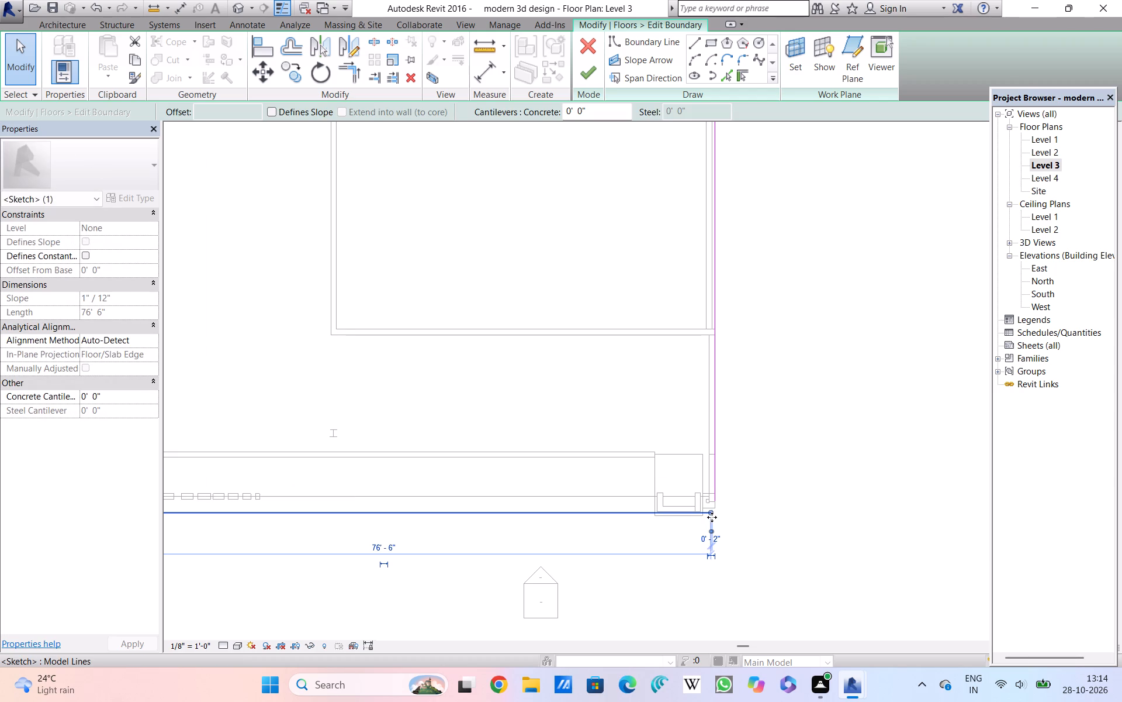
{"action": "left_click_drag", "start_coordinate": [712, 517], "coordinate": [711, 526]}
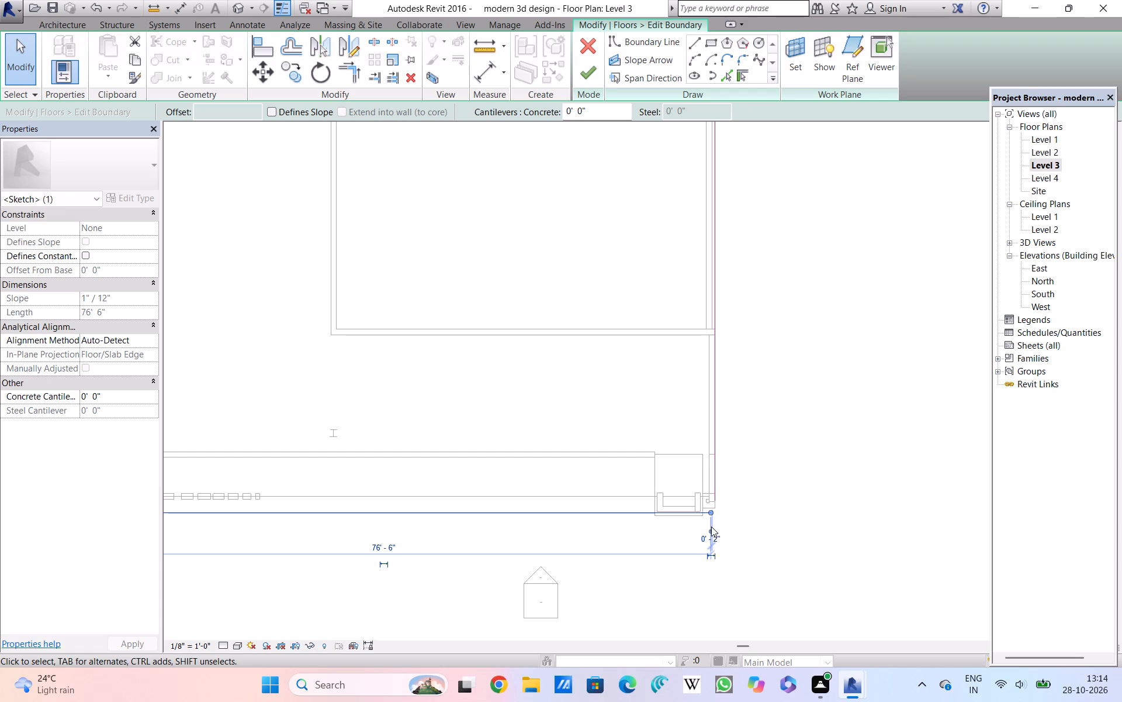
{"action": "left_click_drag", "start_coordinate": [711, 526], "coordinate": [713, 530]}
{"action": "left_click", "coordinate": [713, 529]}
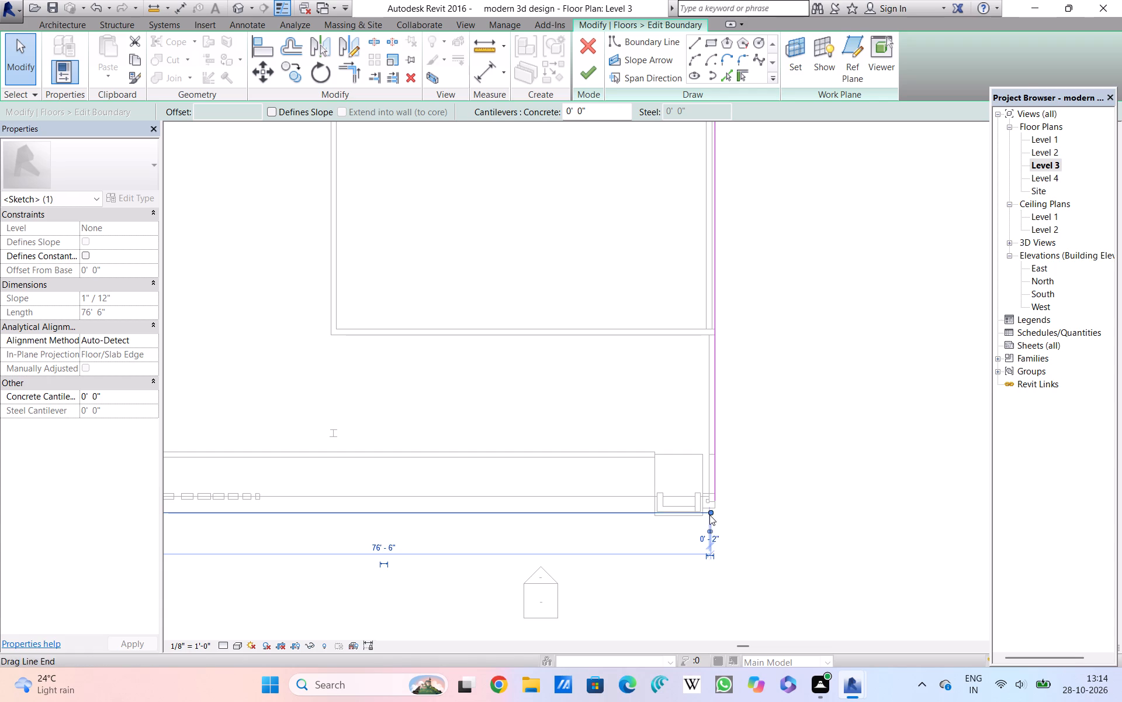
{"action": "left_click_drag", "start_coordinate": [709, 515], "coordinate": [715, 529]}
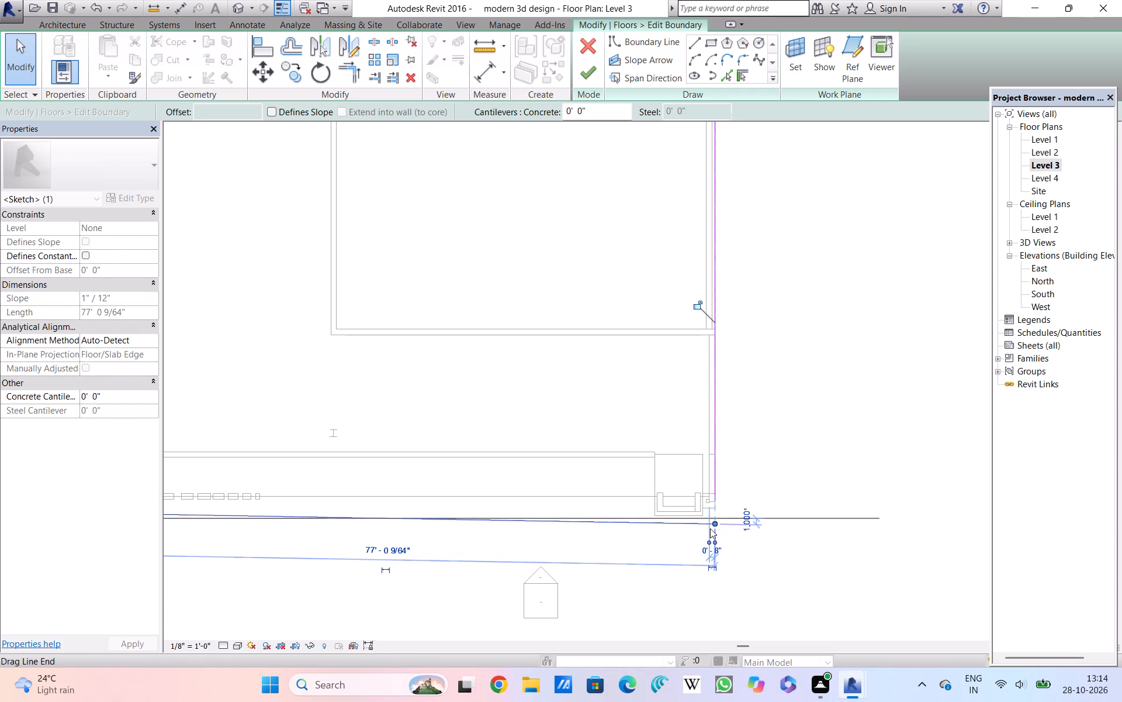
{"action": "scroll", "coordinate": [668, 528], "scroll_direction": "down", "scroll_amount": 3}
{"action": "middle_click_drag", "start_coordinate": [662, 542], "coordinate": [764, 549]}
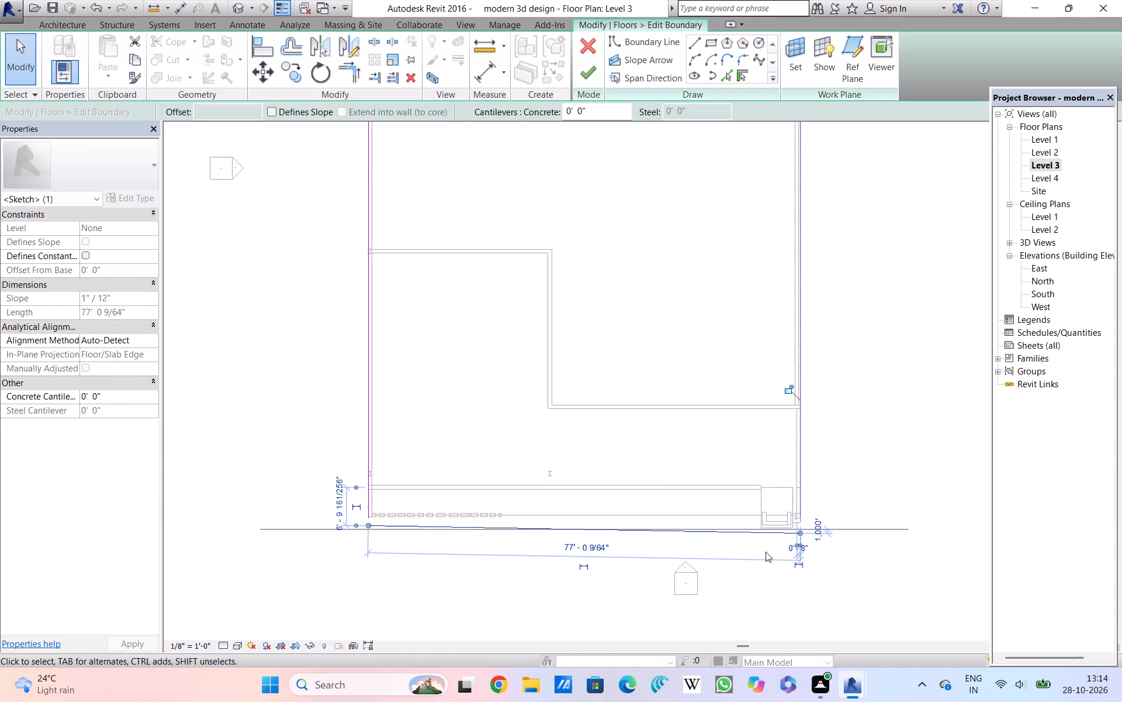
{"action": "left_click", "coordinate": [368, 523]}
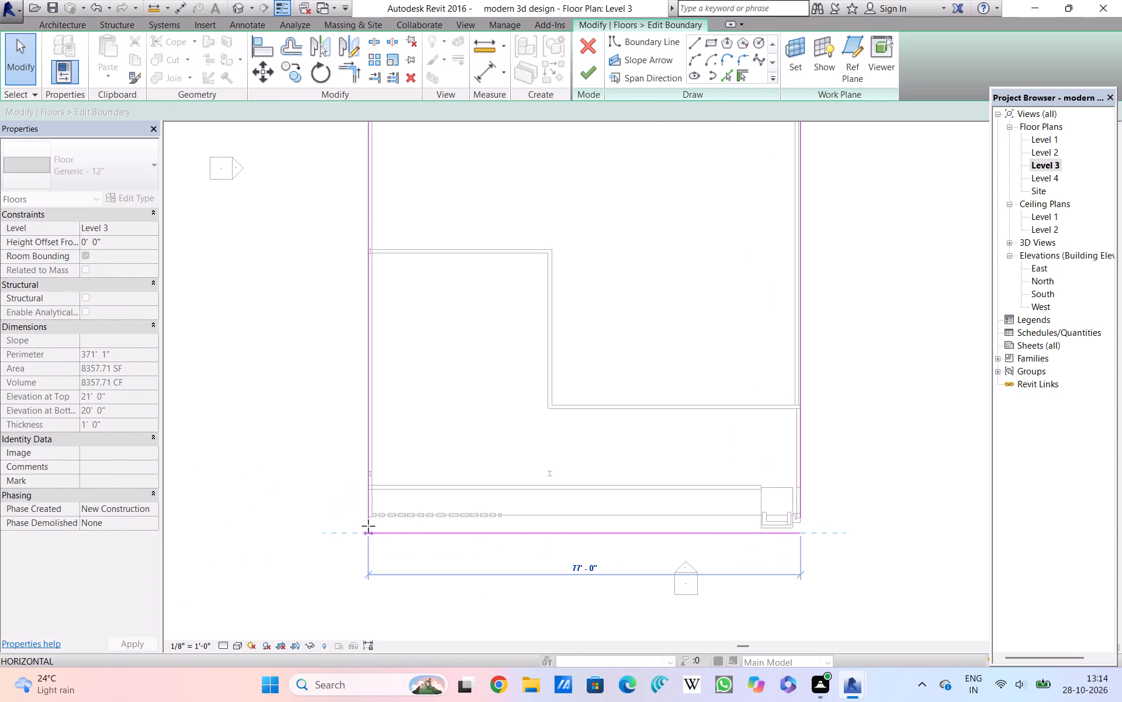
{"action": "left_click", "coordinate": [368, 526]}
{"action": "left_click", "coordinate": [408, 549]}
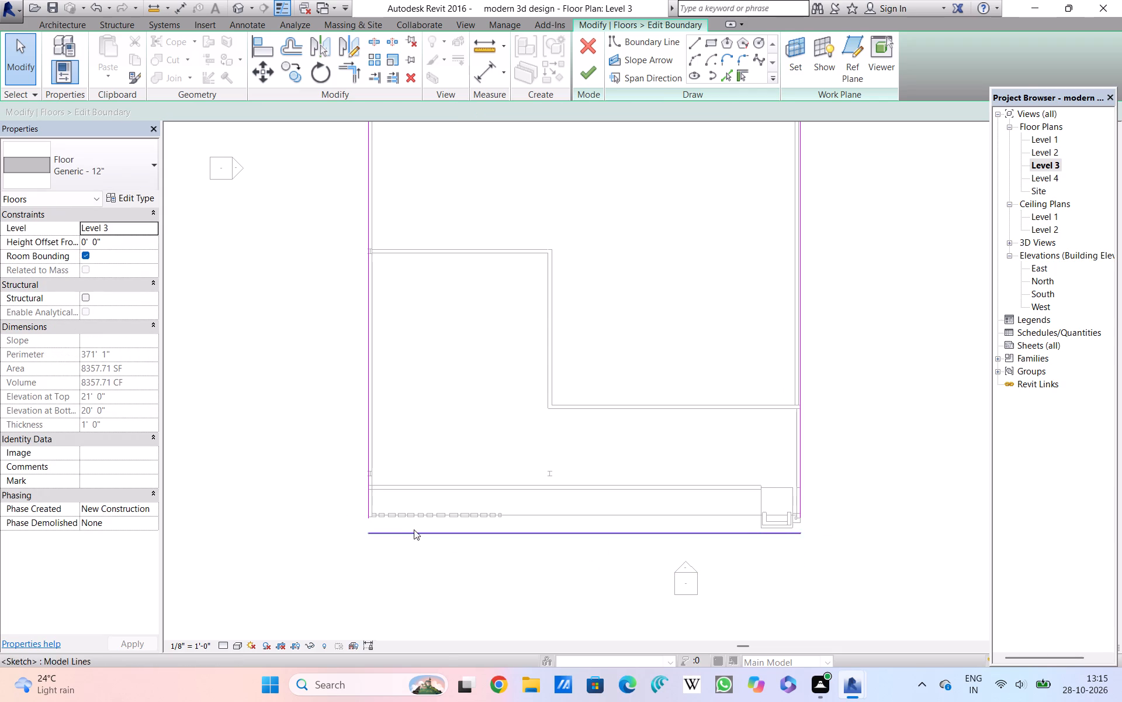
Extend the west and east boundary lines to about 111'-3" to meet the south line, and finish the Level 3 floor boundary.
{"action": "scroll", "coordinate": [388, 508], "scroll_direction": "up", "scroll_amount": 9}
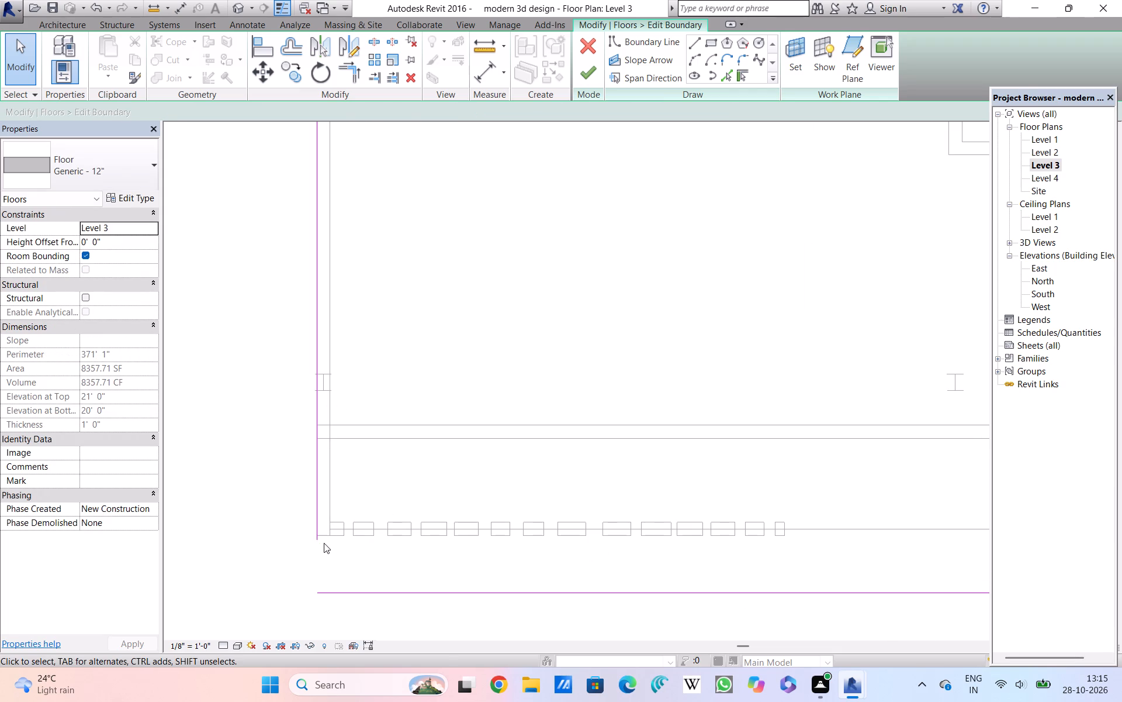
{"action": "left_click", "coordinate": [316, 536]}
{"action": "left_click_drag", "start_coordinate": [316, 538], "coordinate": [314, 591]}
{"action": "left_click", "coordinate": [314, 592]}
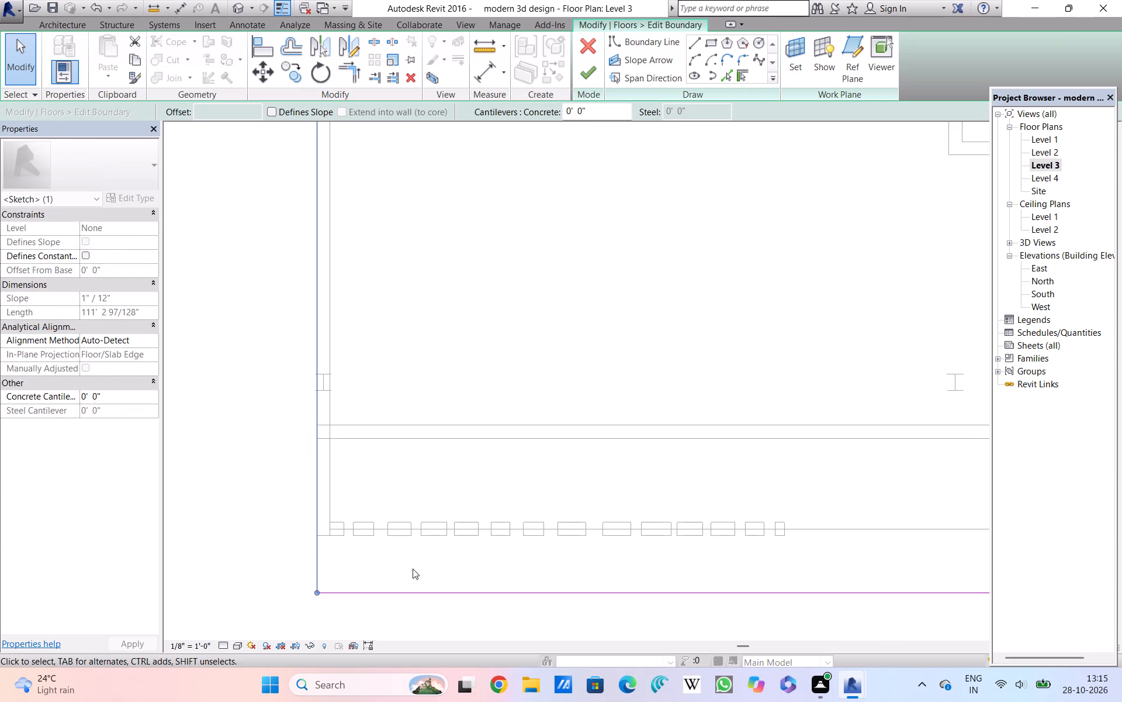
{"action": "scroll", "coordinate": [414, 567], "scroll_direction": "down", "scroll_amount": 8}
{"action": "middle_click_drag", "start_coordinate": [619, 522], "coordinate": [352, 557]}
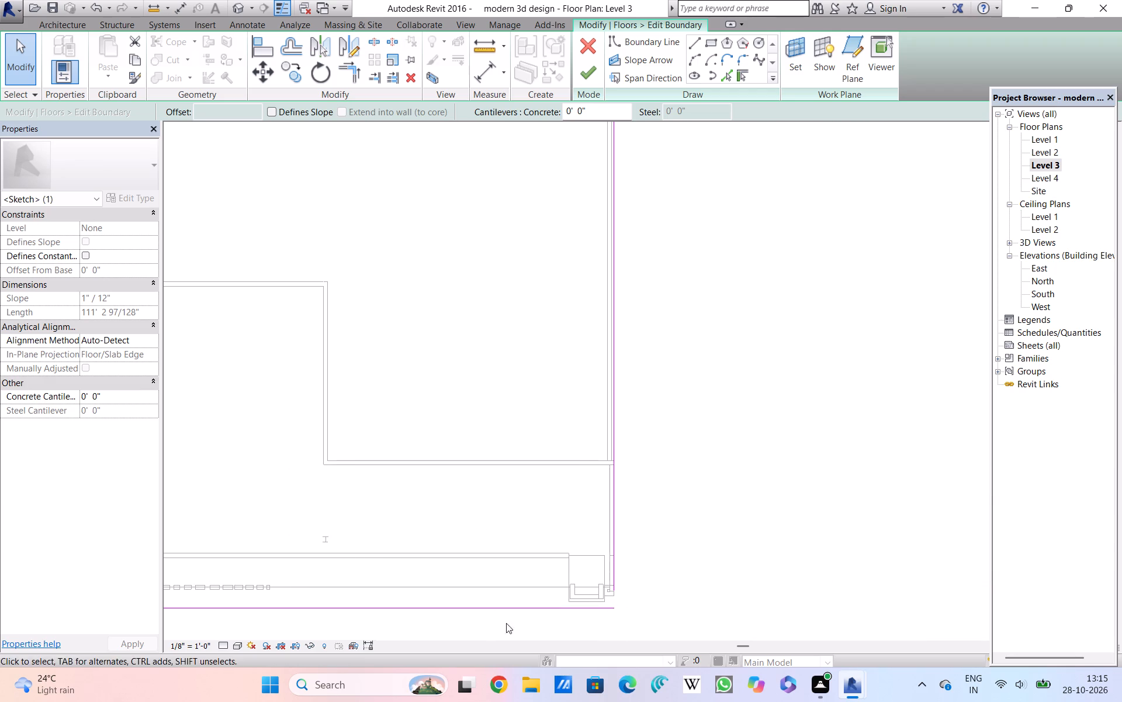
{"action": "scroll", "coordinate": [575, 612], "scroll_direction": "up", "scroll_amount": 4}
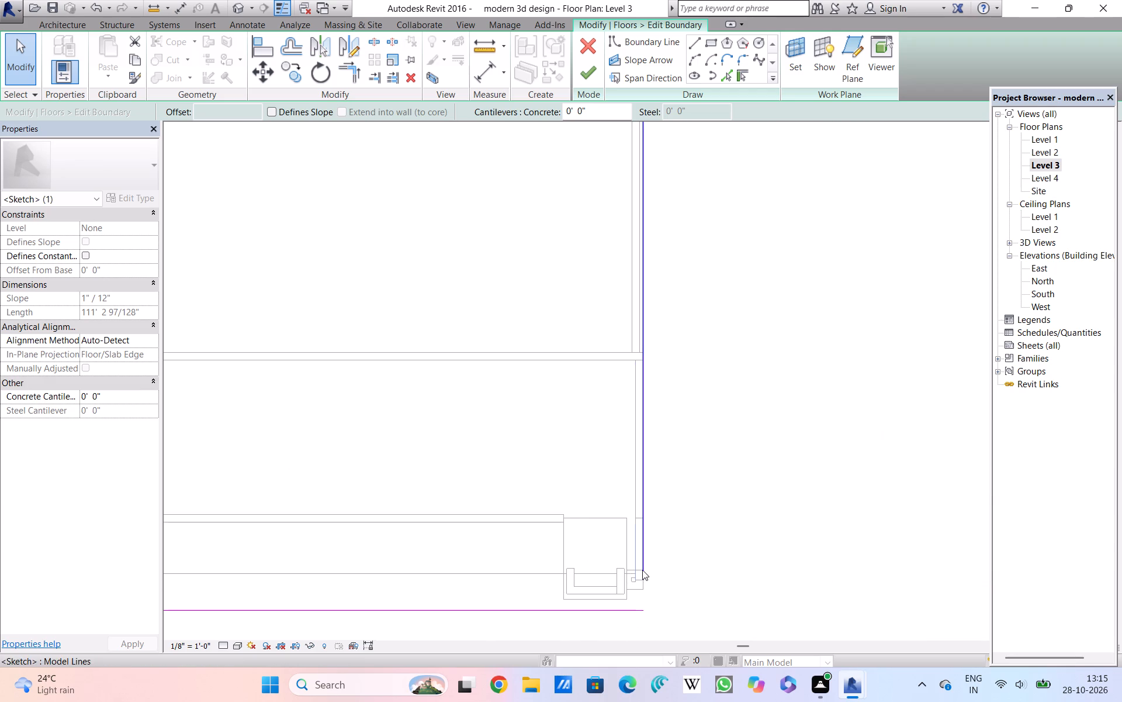
{"action": "left_click", "coordinate": [642, 570]}
{"action": "left_click_drag", "start_coordinate": [642, 582], "coordinate": [645, 606]}
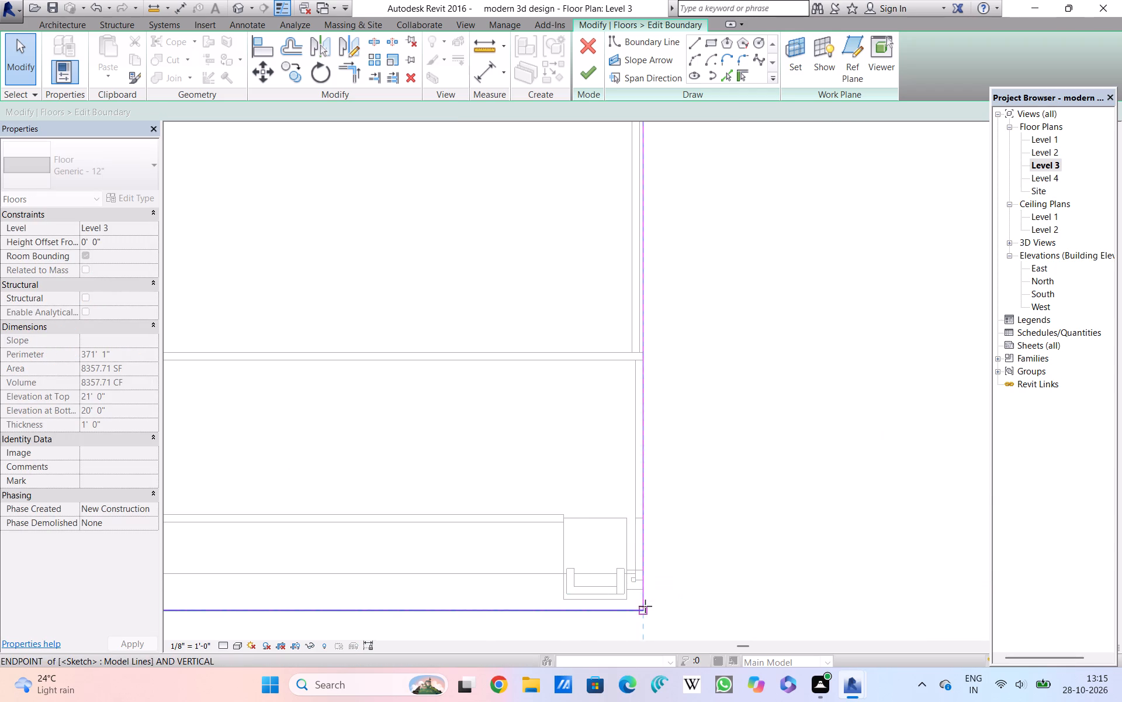
{"action": "left_click_drag", "start_coordinate": [645, 606], "coordinate": [645, 608]}
{"action": "left_click", "coordinate": [659, 582]}
{"action": "scroll", "coordinate": [660, 580], "scroll_direction": "down", "scroll_amount": 4}
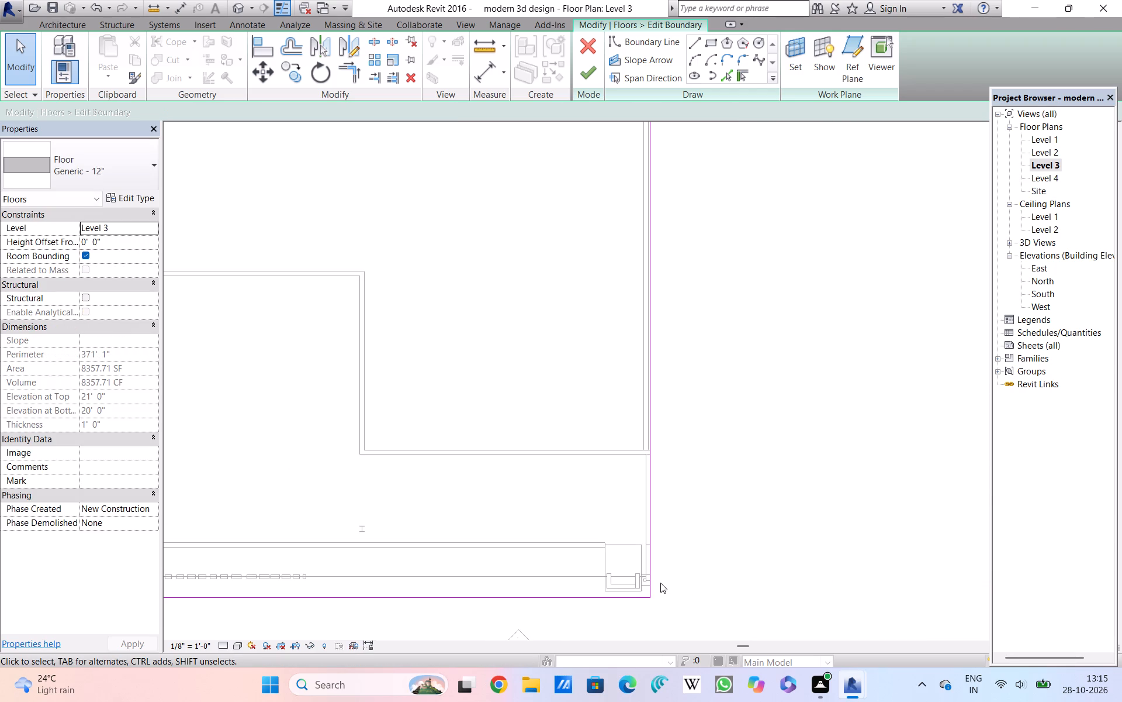
{"action": "scroll", "coordinate": [654, 582], "scroll_direction": "down", "scroll_amount": 4}
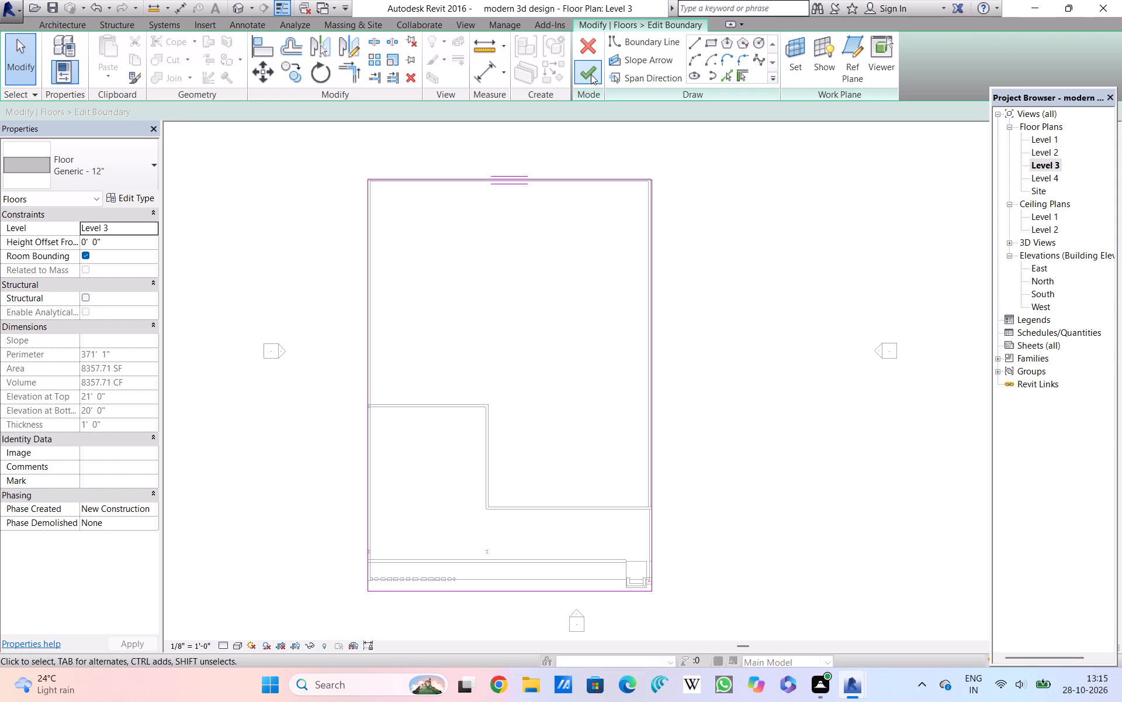
{"action": "left_click", "coordinate": [591, 73]}
{"action": "left_click", "coordinate": [780, 438]}
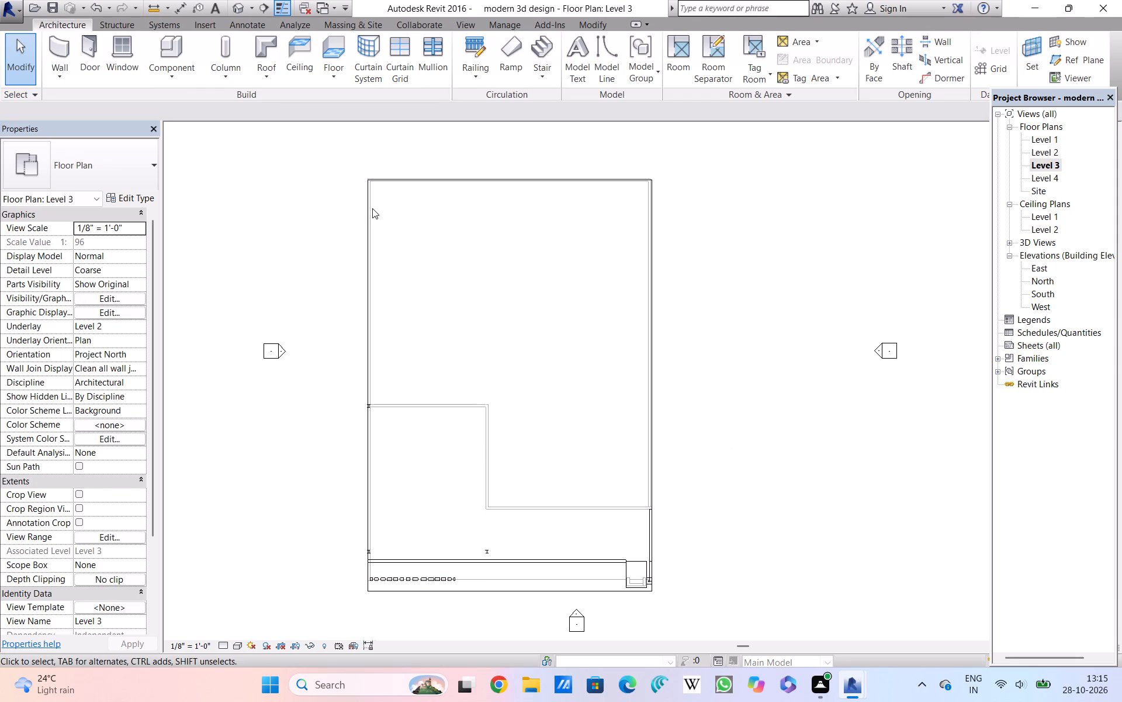
Examine in 3D how the Level 3 slab's south edge projects past the slotted wall compared with the Level 2 slab.
{"action": "left_click", "coordinate": [238, 5]}
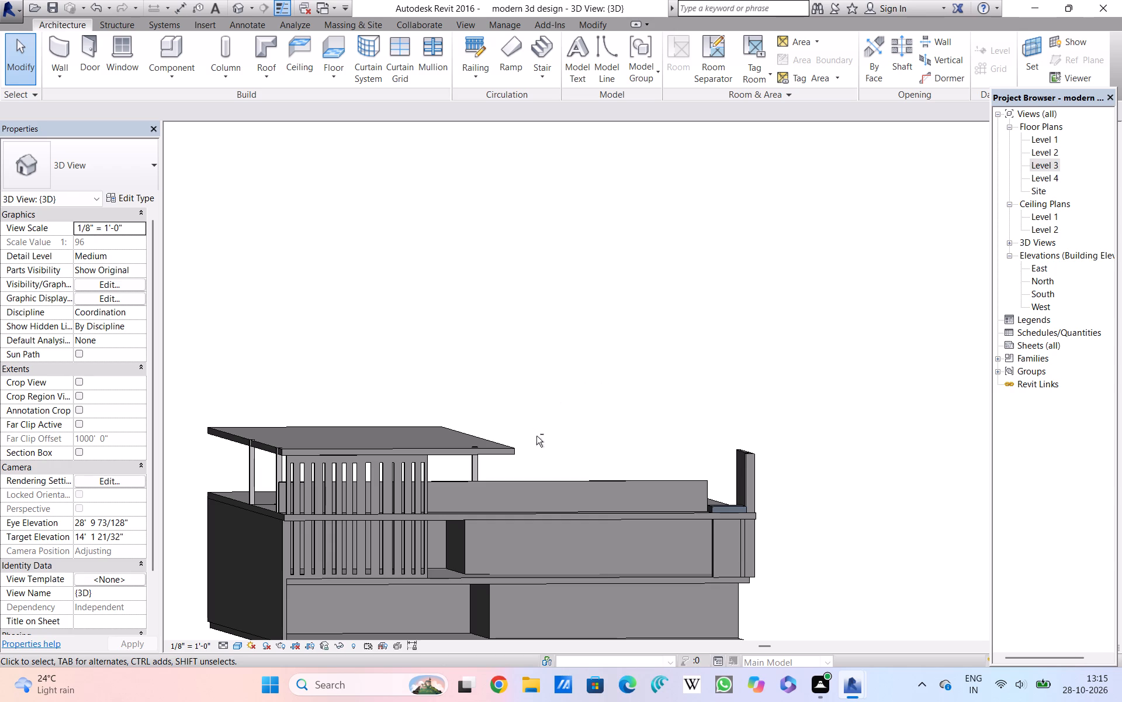
{"action": "scroll", "coordinate": [538, 446], "scroll_direction": "down", "scroll_amount": 1, "text": "shift"}
{"action": "middle_click_drag", "start_coordinate": [543, 524], "coordinate": [500, 576], "text": "shift"}
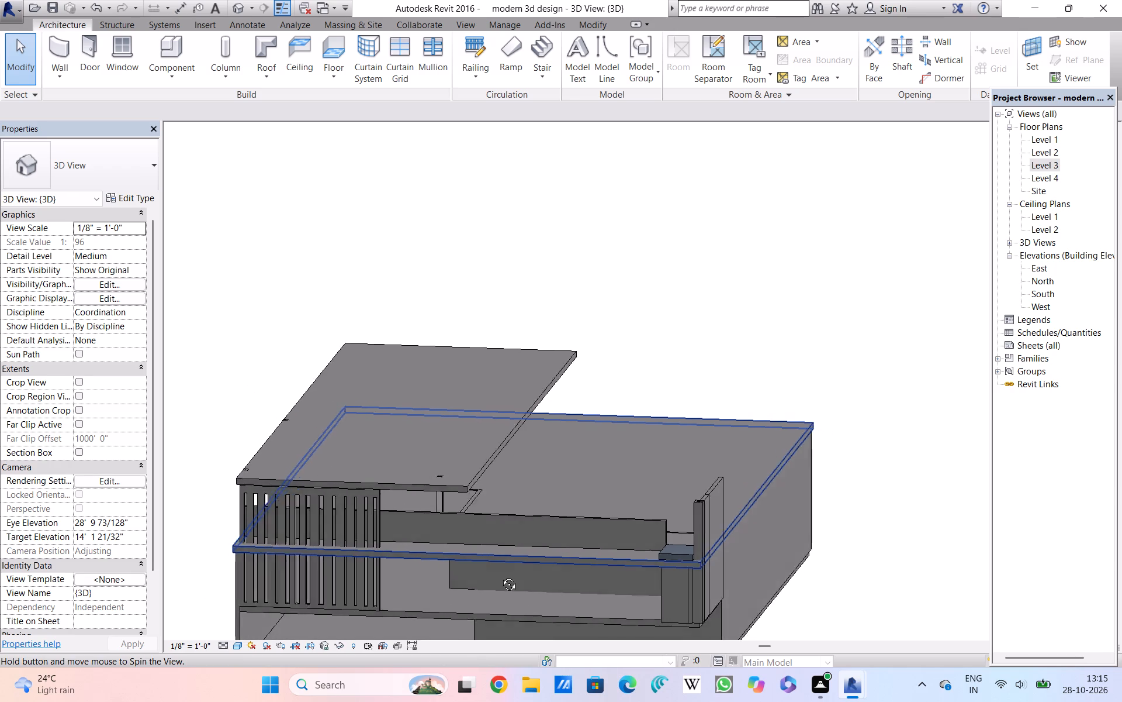
{"action": "middle_click_drag", "start_coordinate": [500, 576], "coordinate": [514, 573], "text": "shift"}
{"action": "scroll", "coordinate": [508, 555], "scroll_direction": "up", "scroll_amount": 2}
{"action": "middle_click_drag", "start_coordinate": [520, 562], "coordinate": [550, 511]}
{"action": "scroll", "coordinate": [513, 566], "scroll_direction": "up", "scroll_amount": 3}
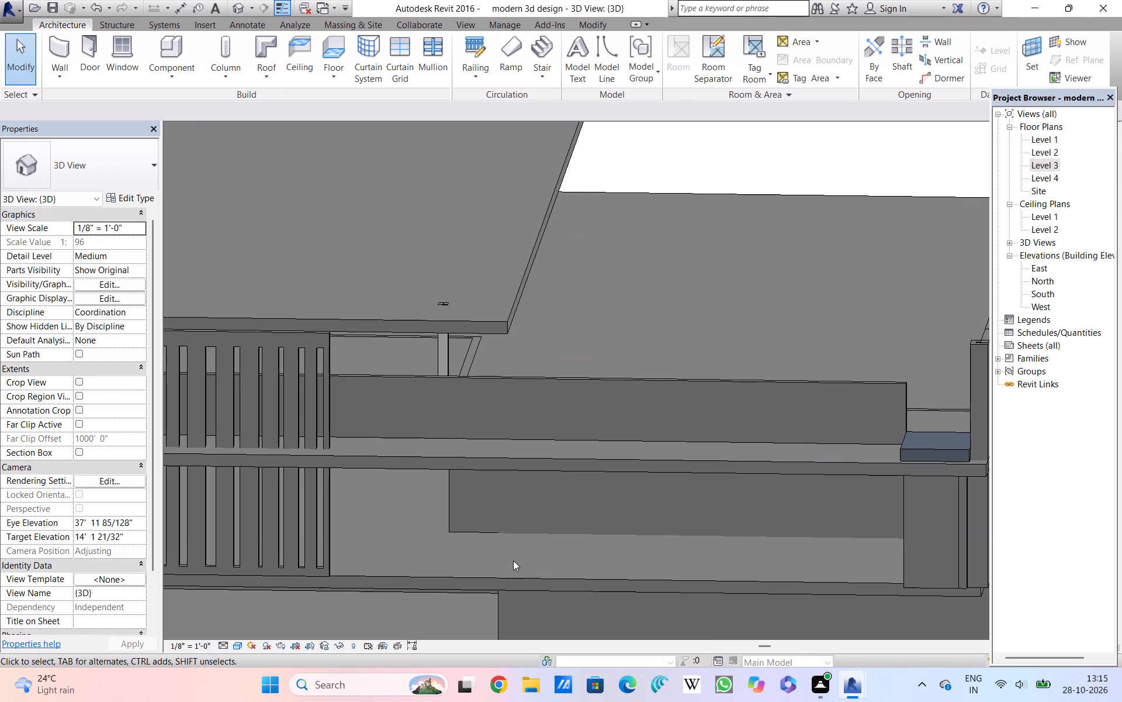
{"action": "left_click_drag", "start_coordinate": [458, 570], "coordinate": [456, 579]}
{"action": "left_click", "coordinate": [456, 579]}
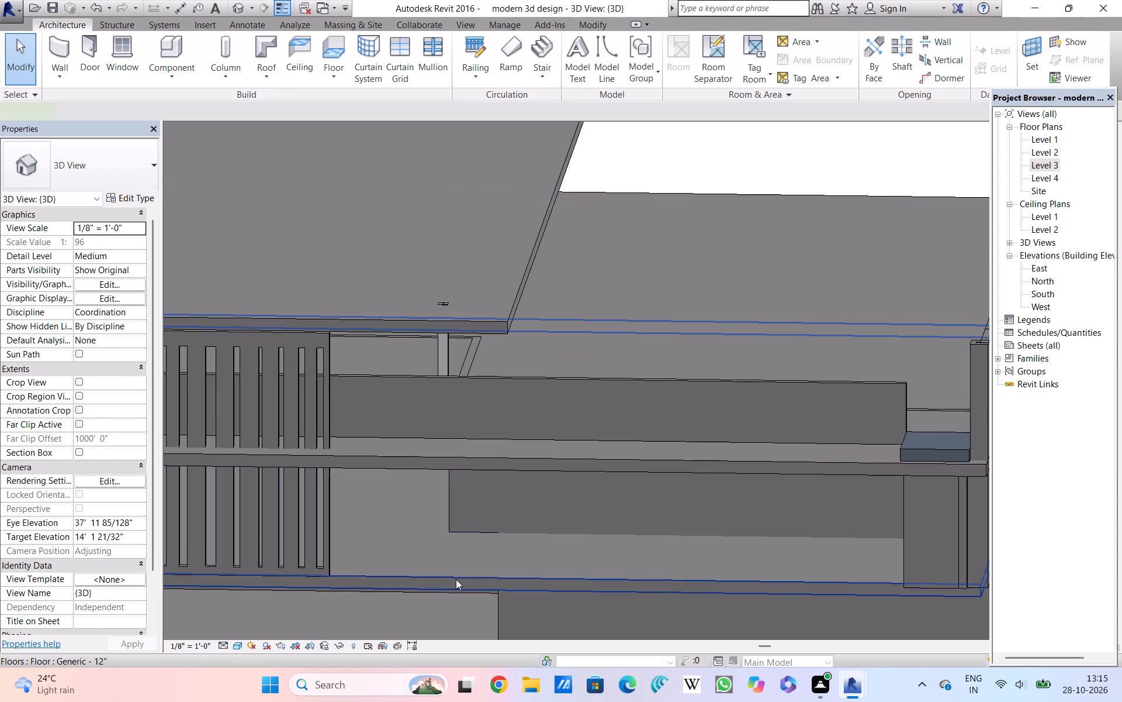
{"action": "scroll", "coordinate": [456, 579], "scroll_direction": "down", "scroll_amount": 2}
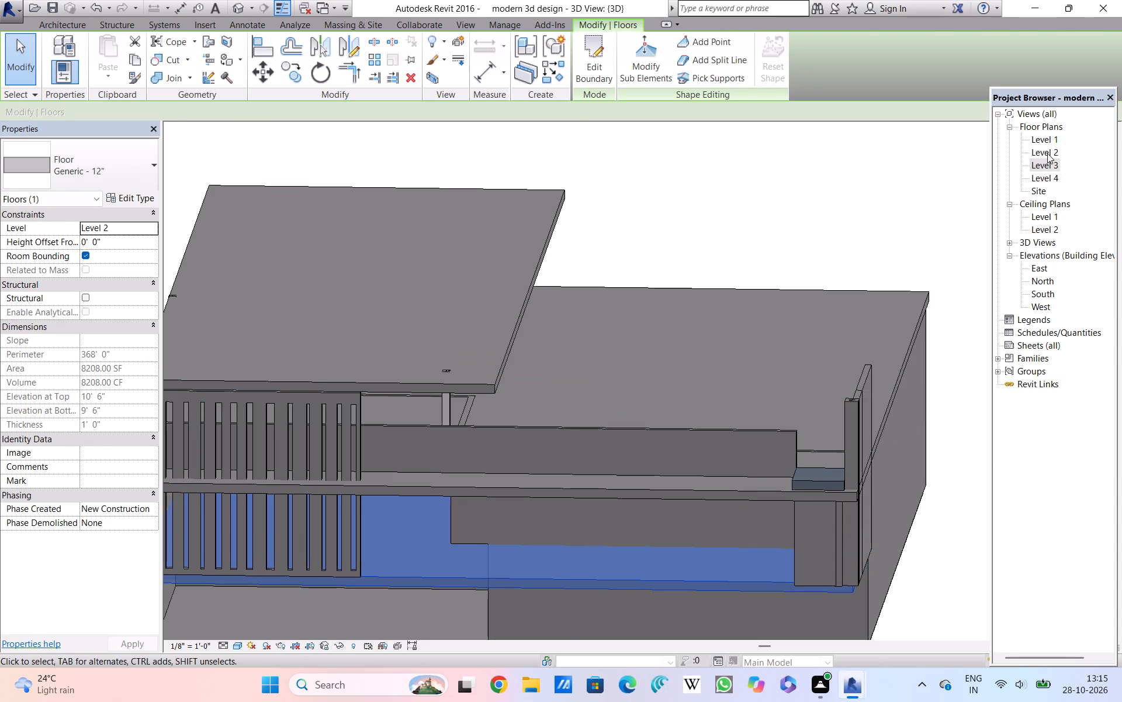
In the Level 2 floor plan, draw a Glass Panel - Bottom Fill railing about 46'-7" long along the south edge, from the slotted wall eastward.
{"action": "left_click", "coordinate": [1047, 153]}
{"action": "left_click", "coordinate": [1047, 153]}
{"action": "left_click", "coordinate": [718, 445]}
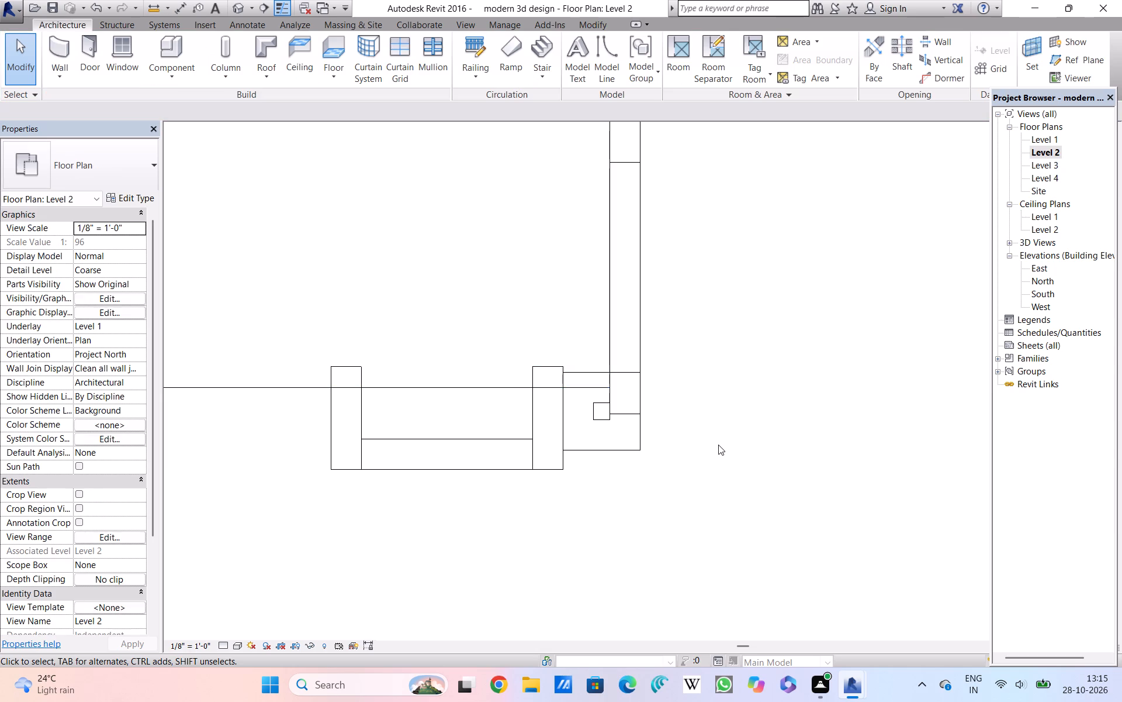
{"action": "scroll", "coordinate": [691, 429], "scroll_direction": "down", "scroll_amount": 1}
{"action": "middle_click_drag", "start_coordinate": [691, 429], "coordinate": [964, 450]}
{"action": "scroll", "coordinate": [638, 426], "scroll_direction": "down", "scroll_amount": 7}
{"action": "middle_click_drag", "start_coordinate": [466, 445], "coordinate": [650, 464]}
{"action": "scroll", "coordinate": [660, 462], "scroll_direction": "down", "scroll_amount": 3}
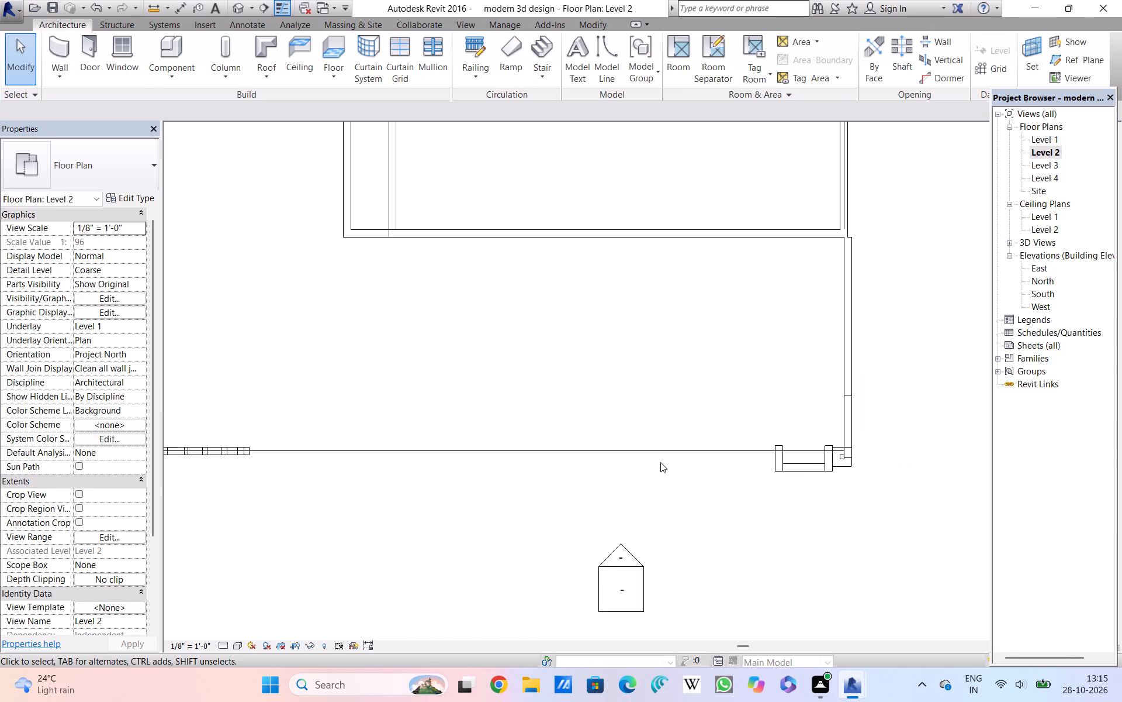
{"action": "scroll", "coordinate": [487, 457], "scroll_direction": "up", "scroll_amount": 3}
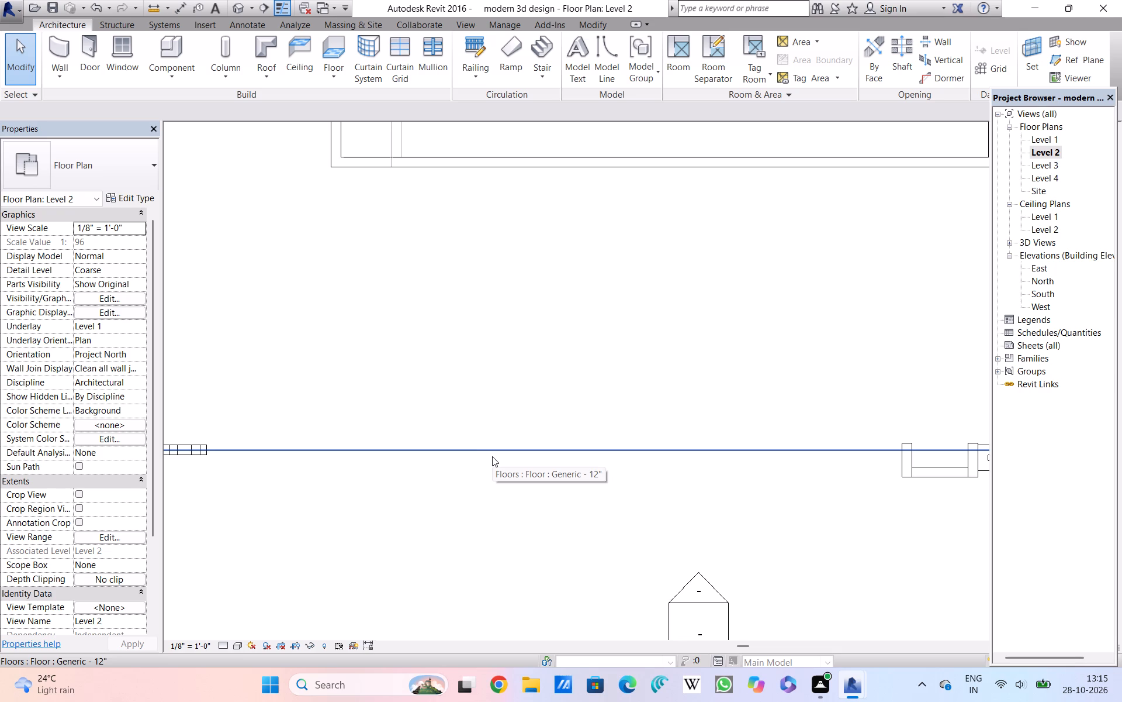
{"action": "scroll", "coordinate": [492, 456], "scroll_direction": "down", "scroll_amount": 2}
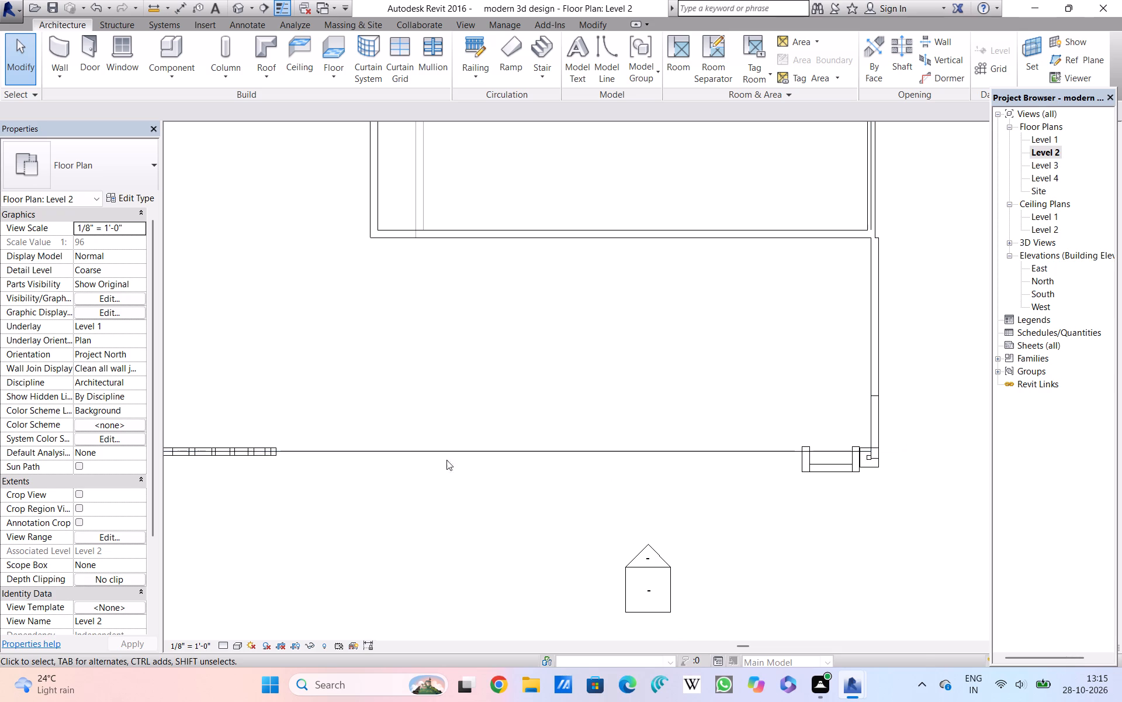
{"action": "scroll", "coordinate": [406, 460], "scroll_direction": "down", "scroll_amount": 5}
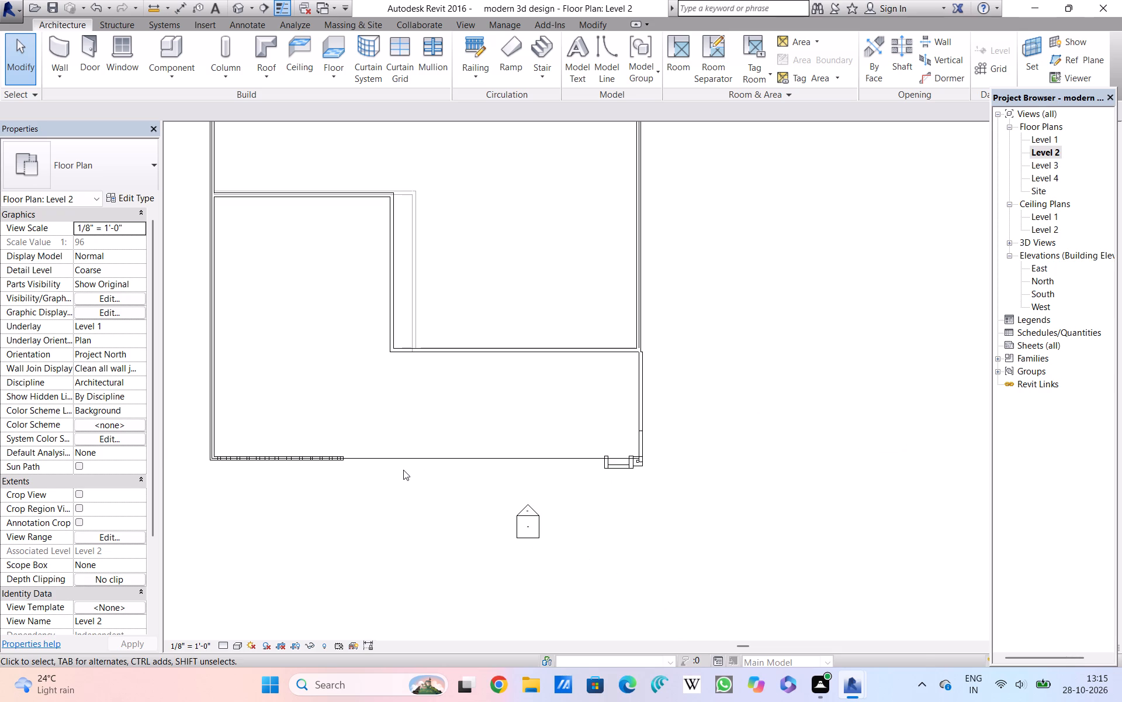
{"action": "scroll", "coordinate": [428, 435], "scroll_direction": "up", "scroll_amount": 2}
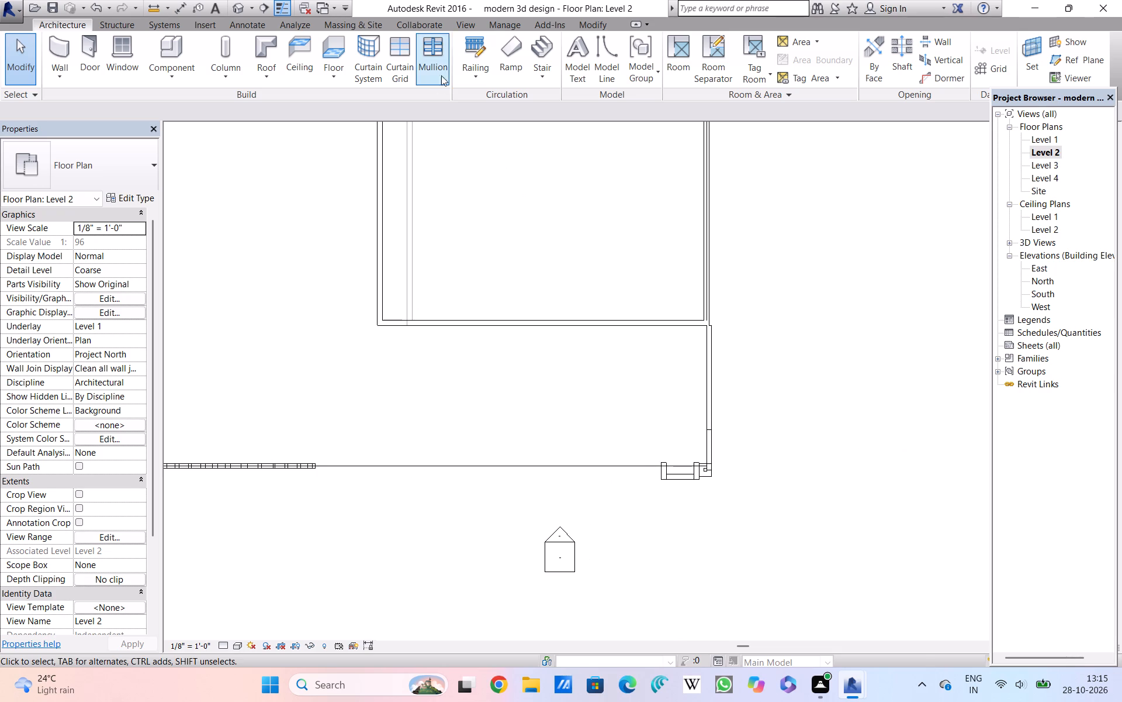
{"action": "left_click", "coordinate": [479, 53]}
{"action": "left_click", "coordinate": [150, 153]}
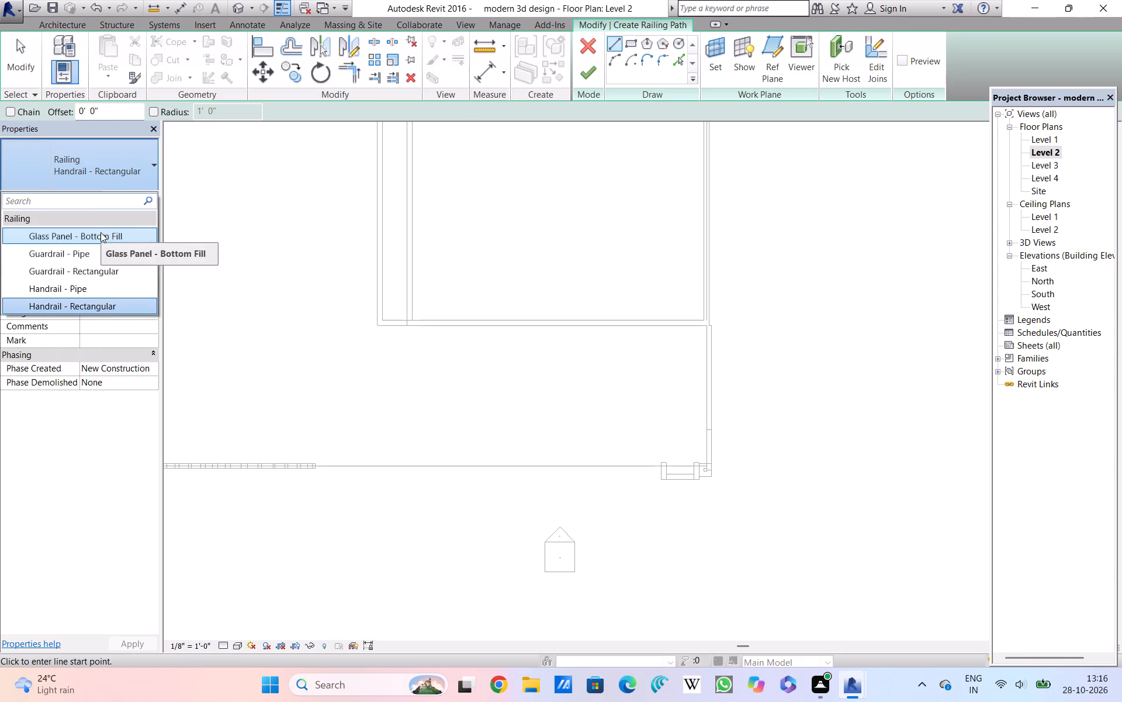
{"action": "left_click", "coordinate": [101, 232]}
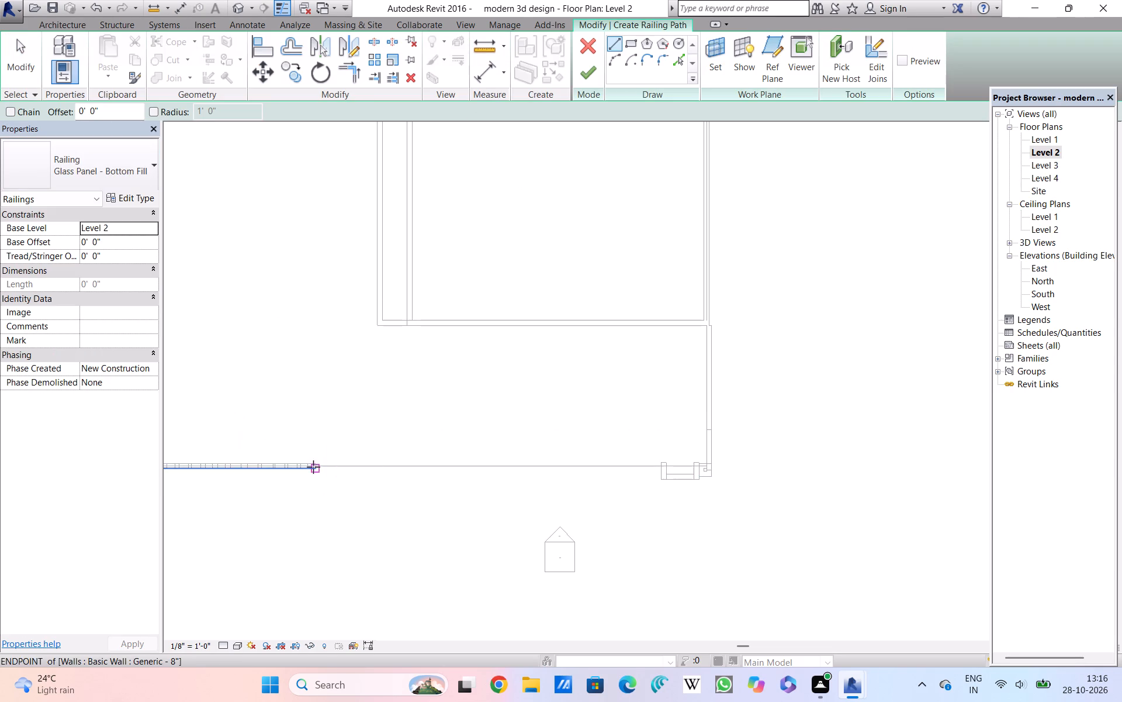
{"action": "scroll", "coordinate": [322, 465], "scroll_direction": "up", "scroll_amount": 7}
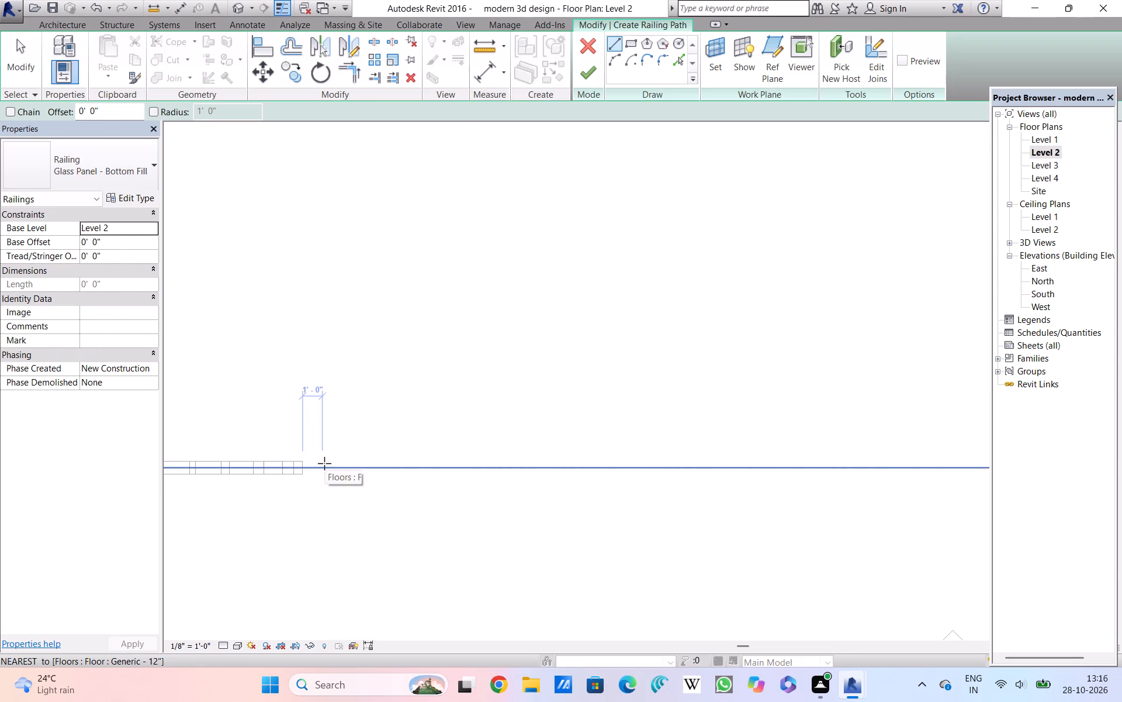
{"action": "left_click", "coordinate": [309, 467]}
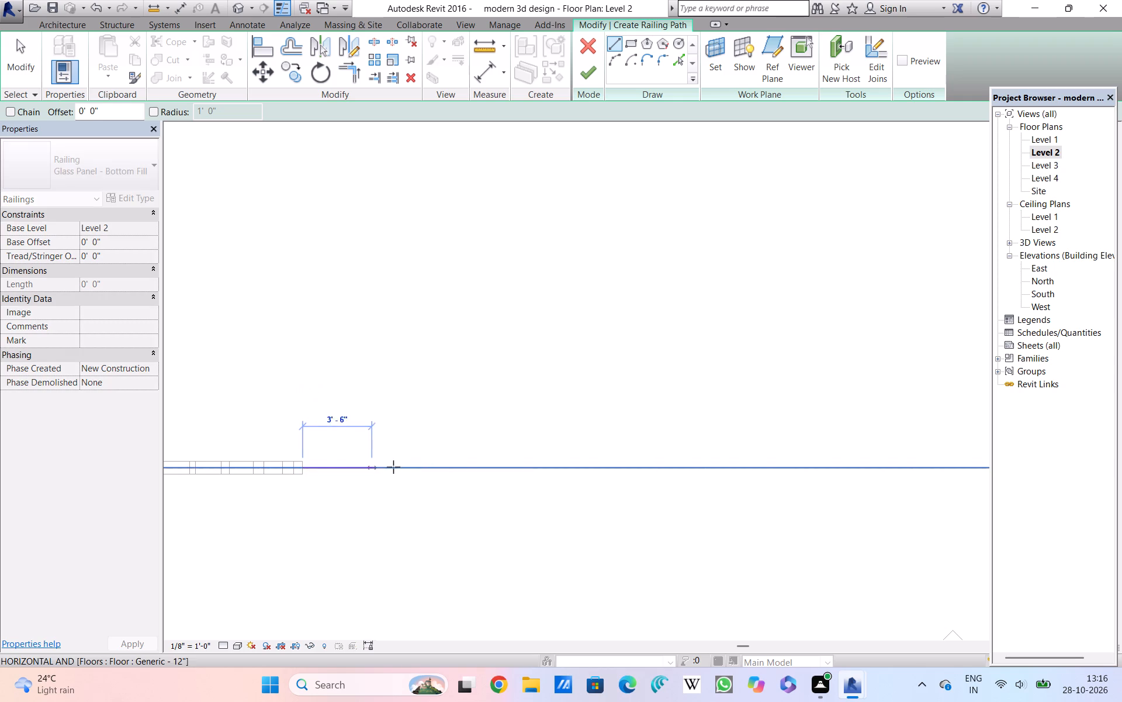
{"action": "scroll", "coordinate": [531, 464], "scroll_direction": "down", "scroll_amount": 6}
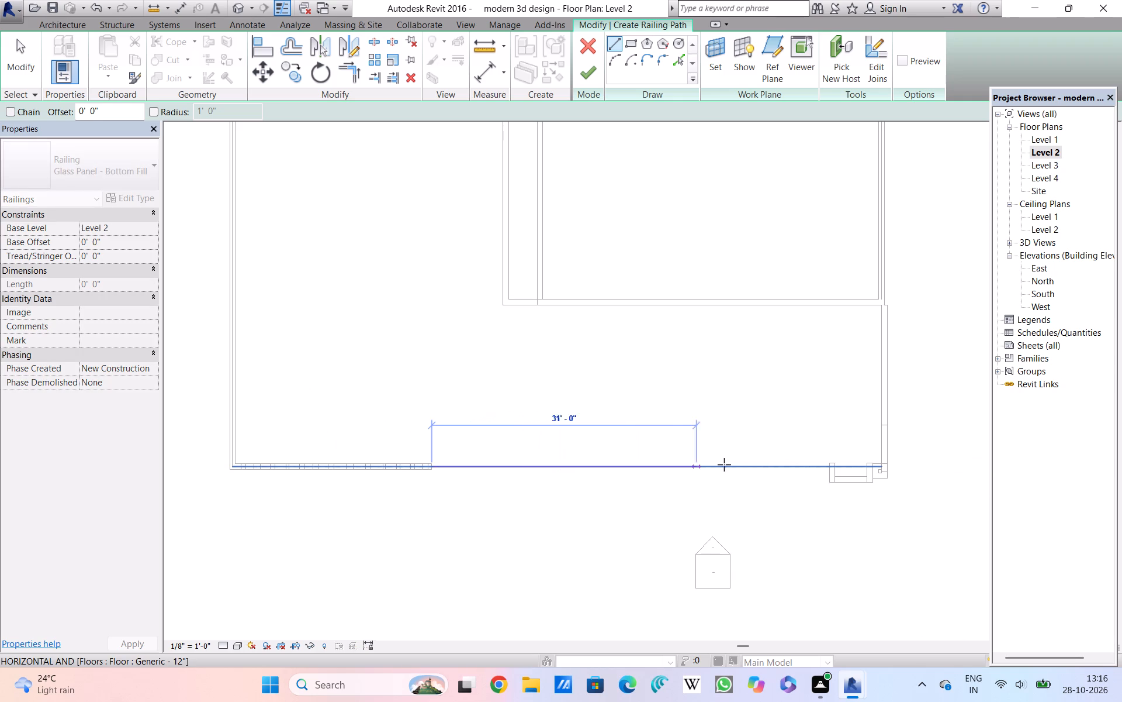
{"action": "double_click", "coordinate": [829, 469]}
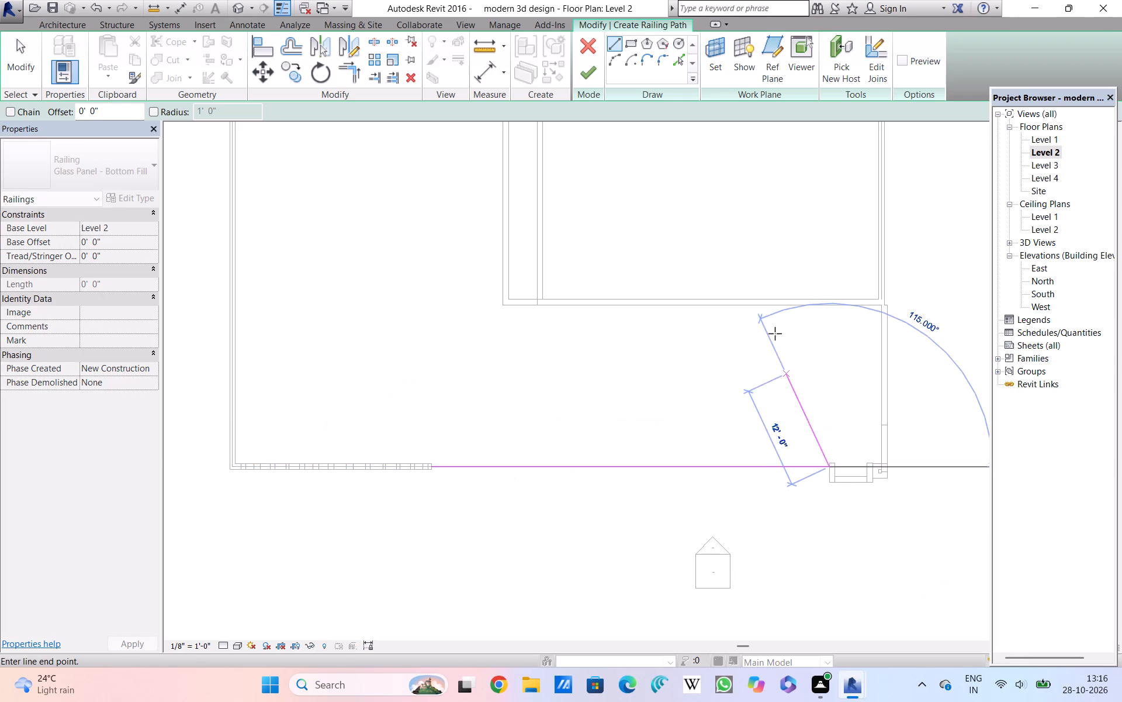
{"action": "left_click", "coordinate": [581, 71]}
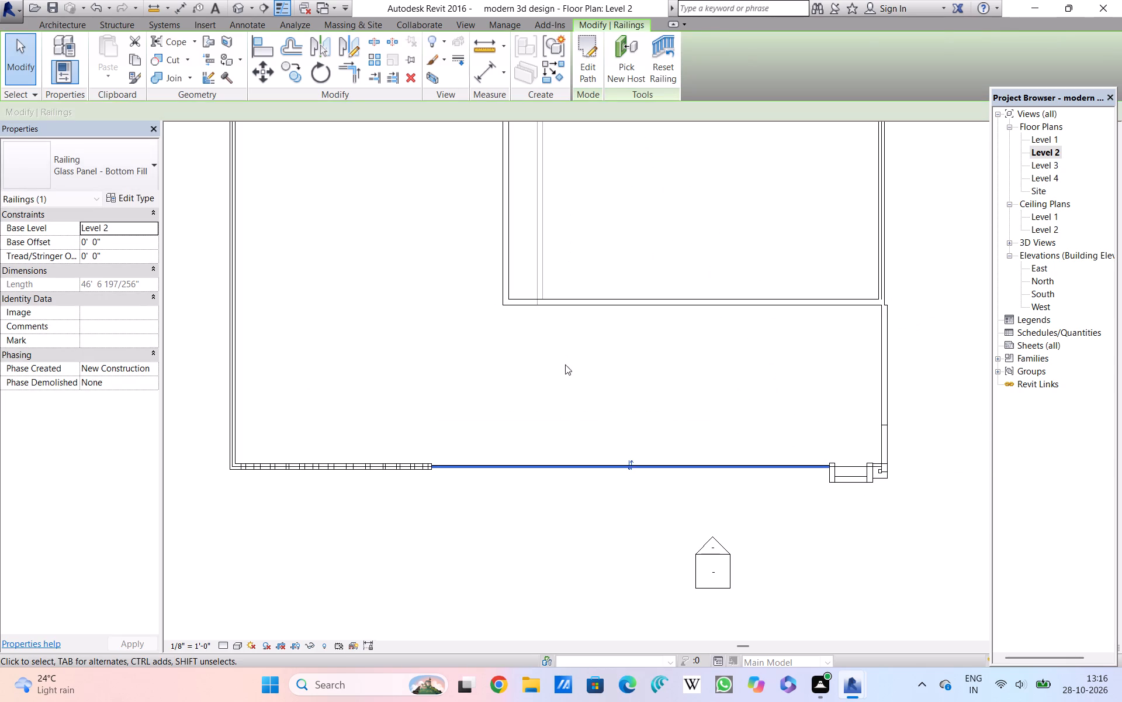
{"action": "left_click", "coordinate": [566, 390]}
Examine in 3D the glass railing on Level 2's south edge and how it meets the slotted wall and east shaft.
{"action": "left_click", "coordinate": [246, 5]}
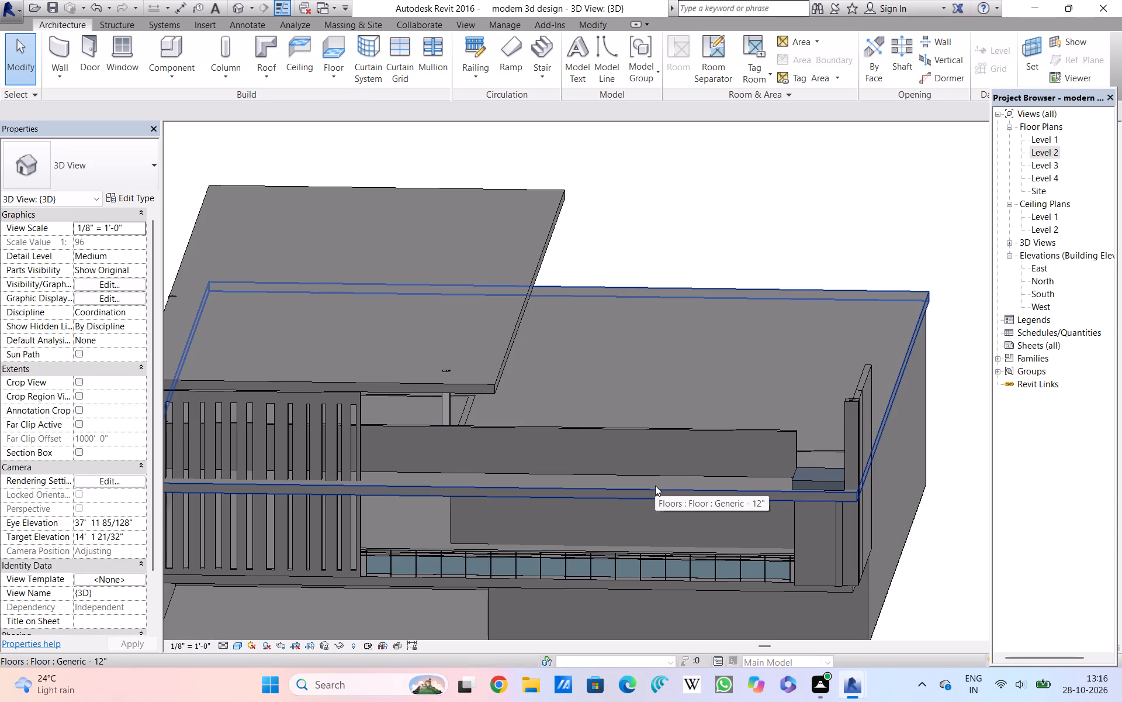
{"action": "middle_click_drag", "start_coordinate": [655, 486], "coordinate": [675, 453]}
{"action": "double_click", "coordinate": [632, 520]}
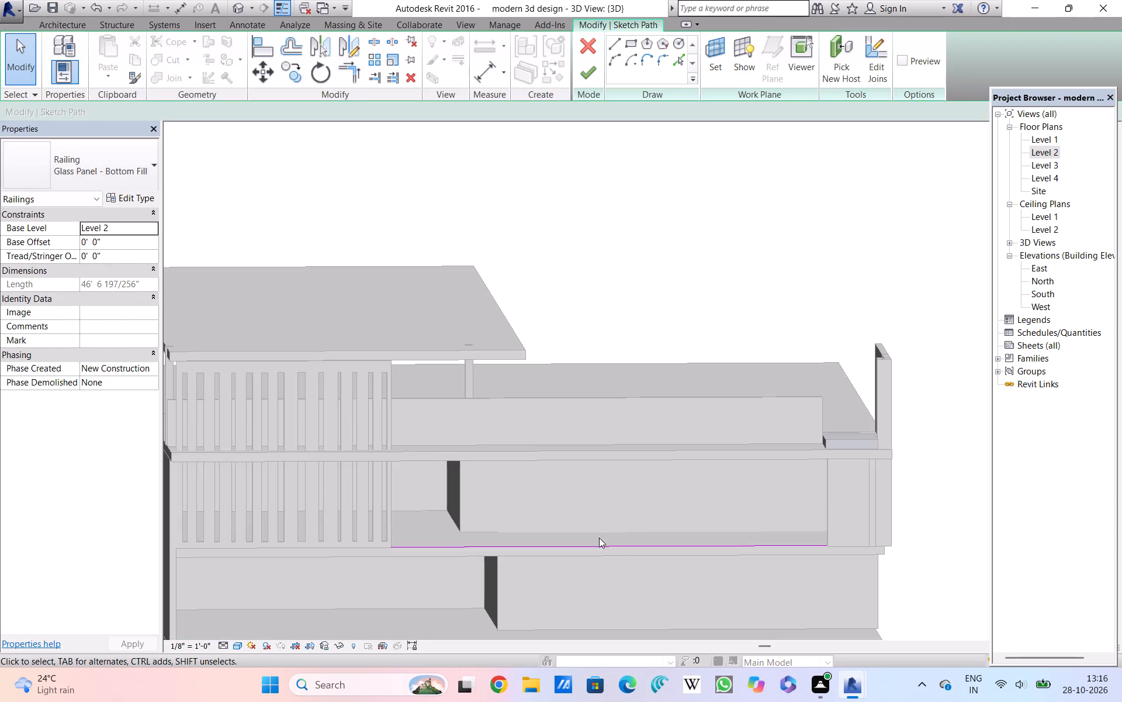
{"action": "left_click", "coordinate": [581, 42]}
{"action": "scroll", "coordinate": [624, 535], "scroll_direction": "up", "scroll_amount": 1}
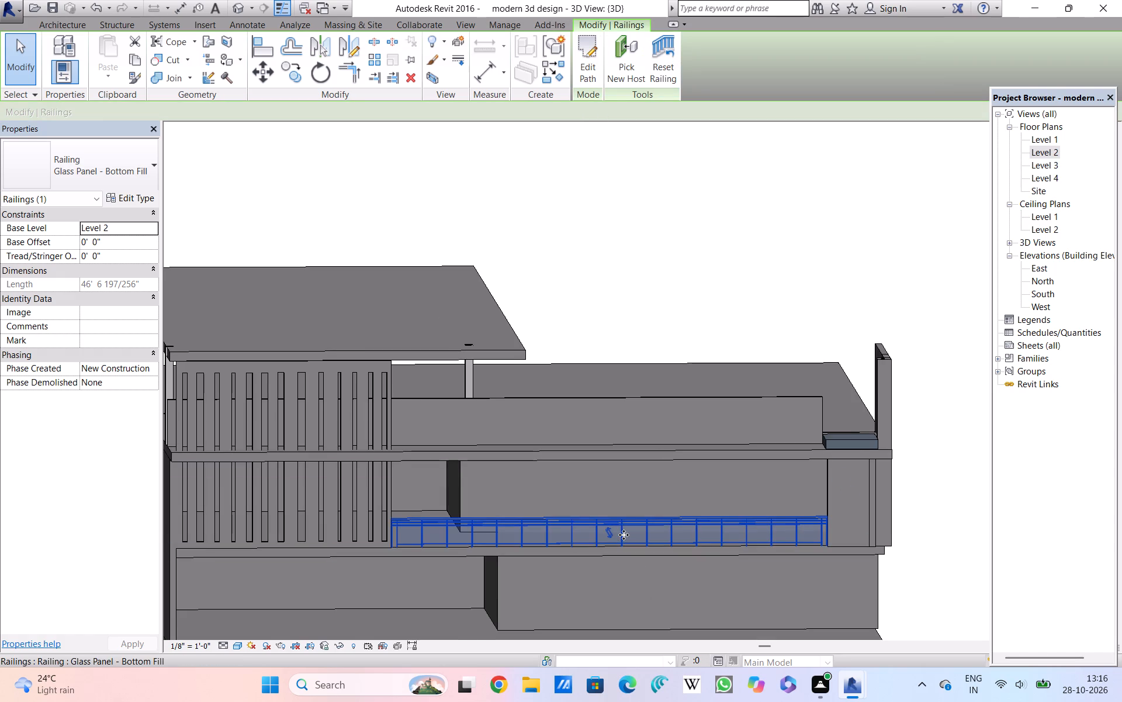
{"action": "scroll", "coordinate": [624, 535], "scroll_direction": "up", "scroll_amount": 6}
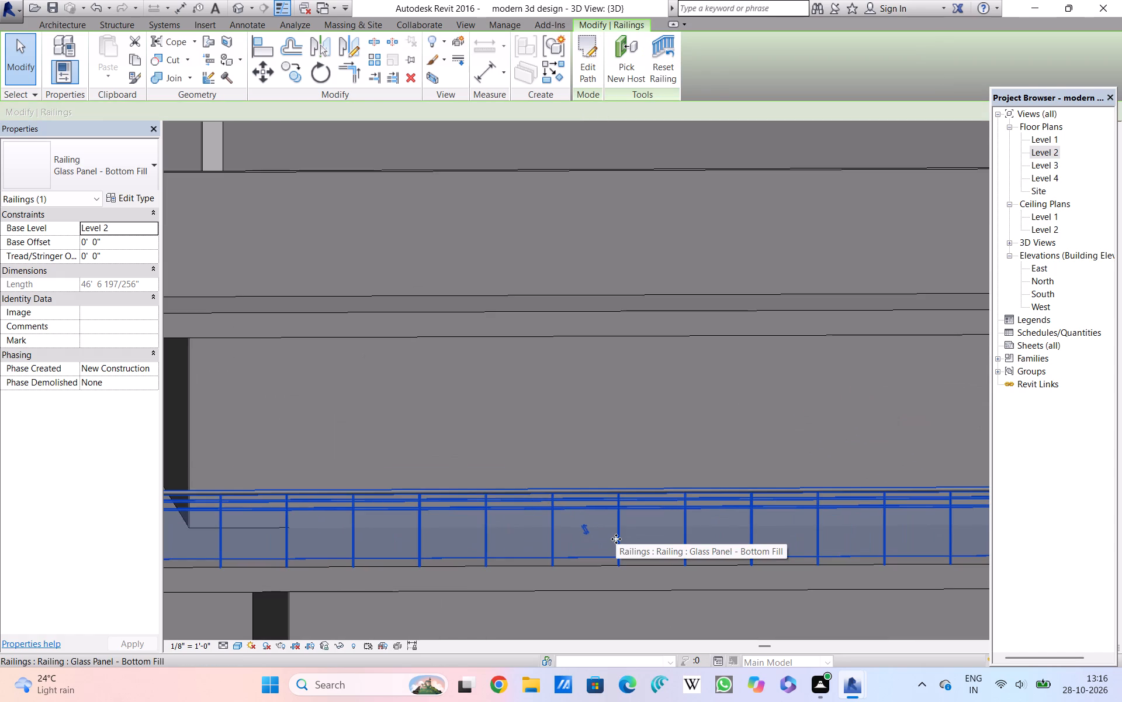
{"action": "scroll", "coordinate": [616, 539], "scroll_direction": "down", "scroll_amount": 3}
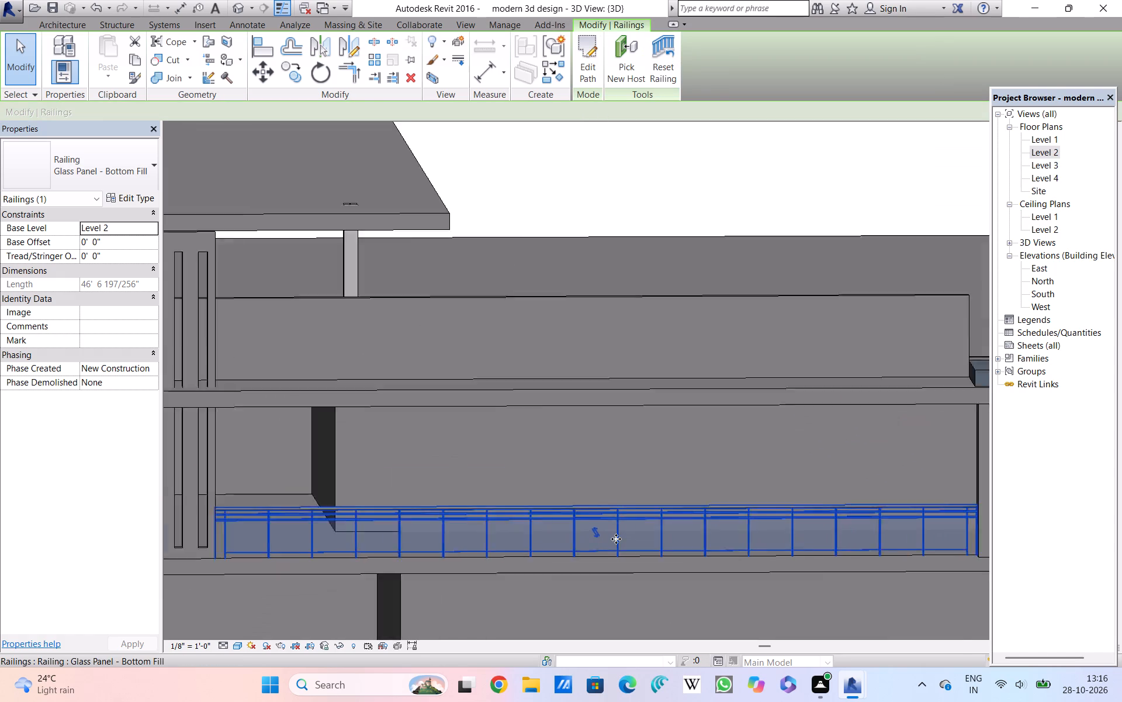
{"action": "scroll", "coordinate": [616, 539], "scroll_direction": "down", "scroll_amount": 2}
{"action": "left_click", "coordinate": [714, 209]}
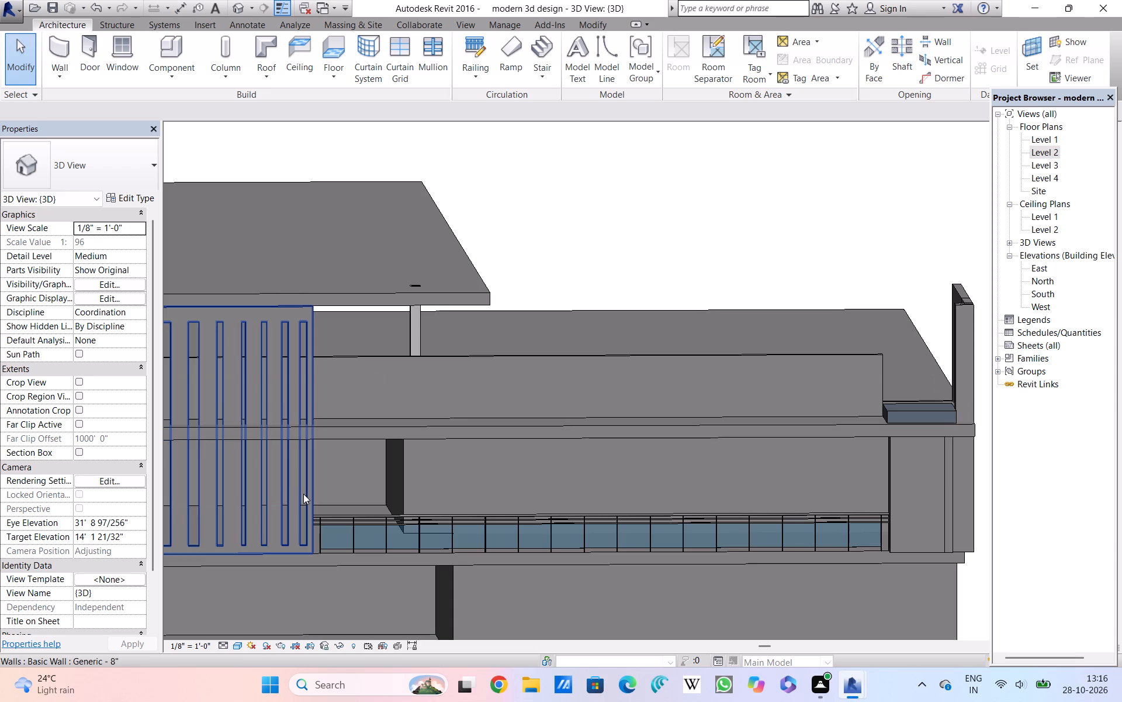
{"action": "middle_click_drag", "start_coordinate": [277, 477], "coordinate": [497, 446]}
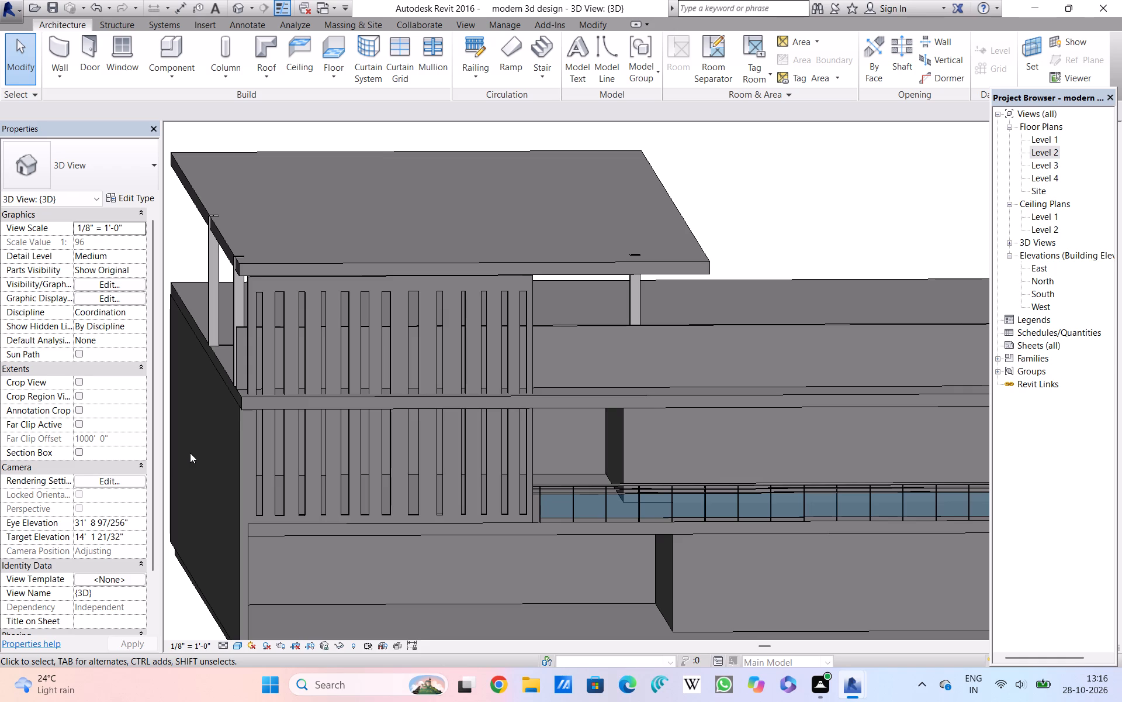
Edit the Level 4 floor's boundary and sketch a rectangular opening about 2'-10" by 14'-0" inside it, near the south edge.
{"action": "left_click", "coordinate": [313, 270]}
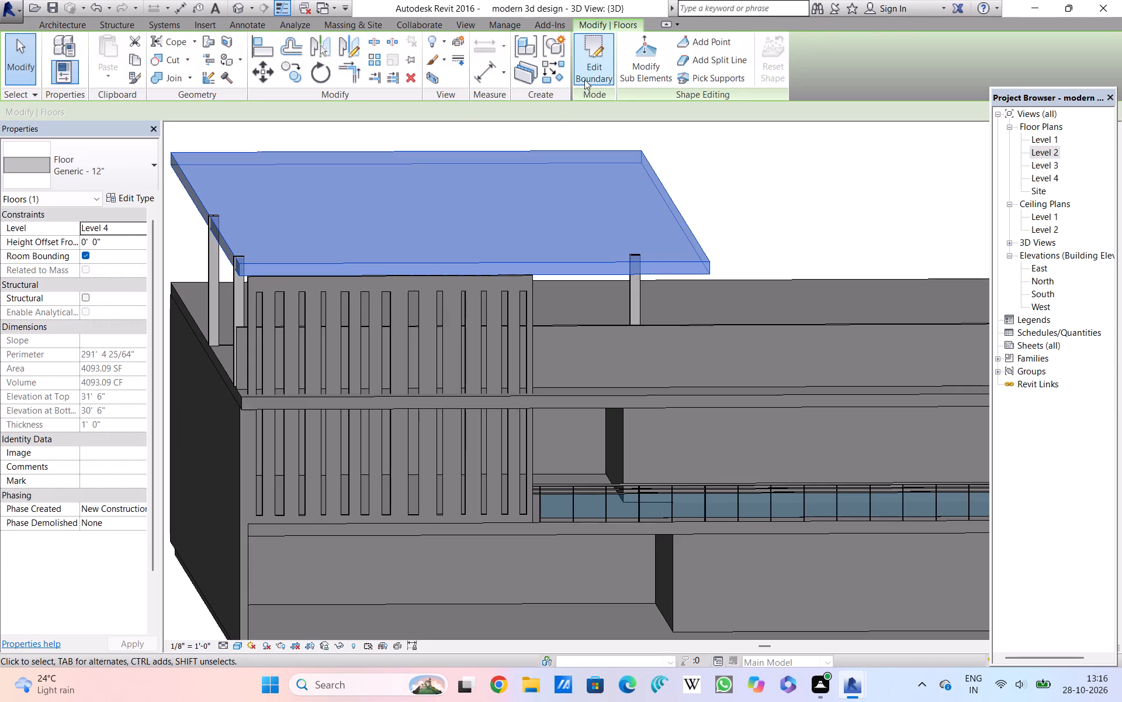
{"action": "left_click", "coordinate": [584, 79]}
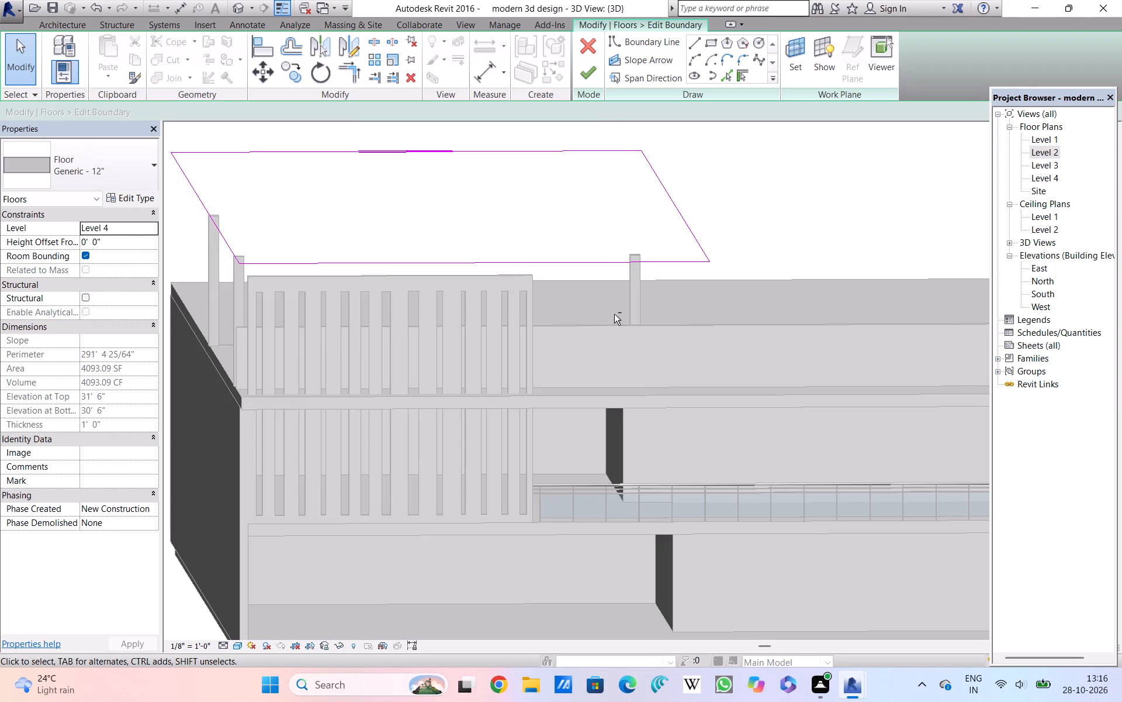
{"action": "middle_click_drag", "start_coordinate": [614, 314], "coordinate": [632, 408], "text": "shift"}
{"action": "scroll", "coordinate": [614, 314], "scroll_direction": "down", "scroll_amount": 1, "text": "shift"}
{"action": "scroll", "coordinate": [630, 394], "scroll_direction": "down", "scroll_amount": 3}
{"action": "middle_click_drag", "start_coordinate": [629, 397], "coordinate": [631, 401]}
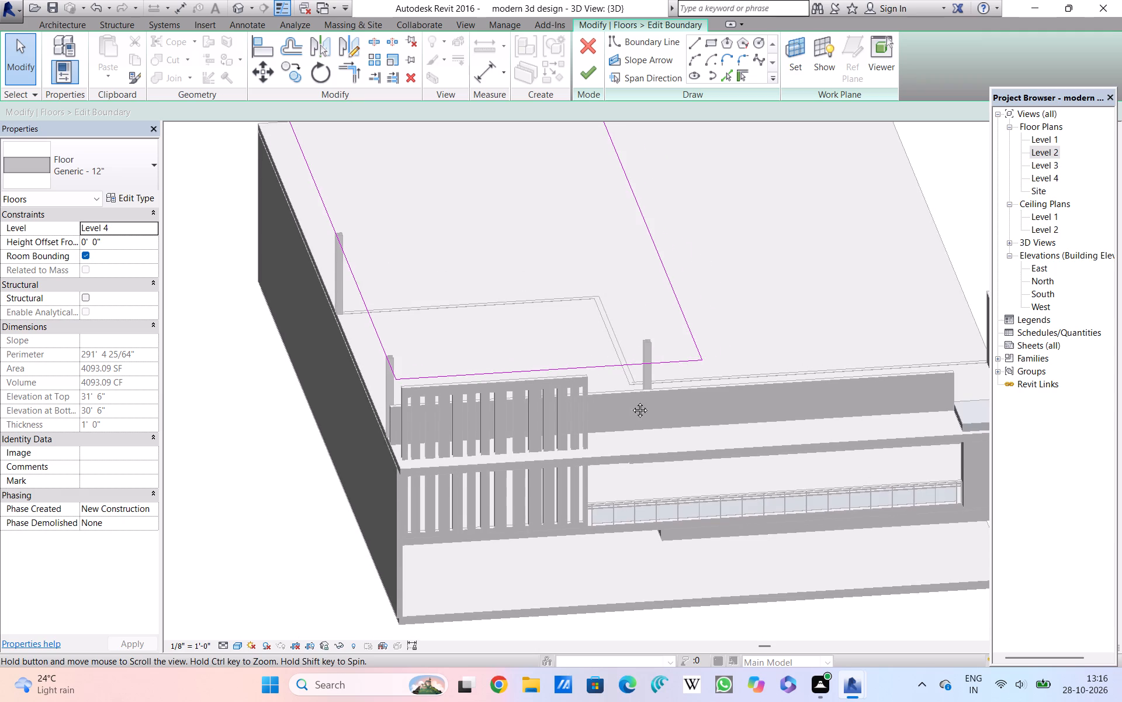
{"action": "middle_click_drag", "start_coordinate": [631, 401], "coordinate": [643, 503]}
{"action": "middle_click_drag", "start_coordinate": [642, 503], "coordinate": [642, 524], "text": "shift"}
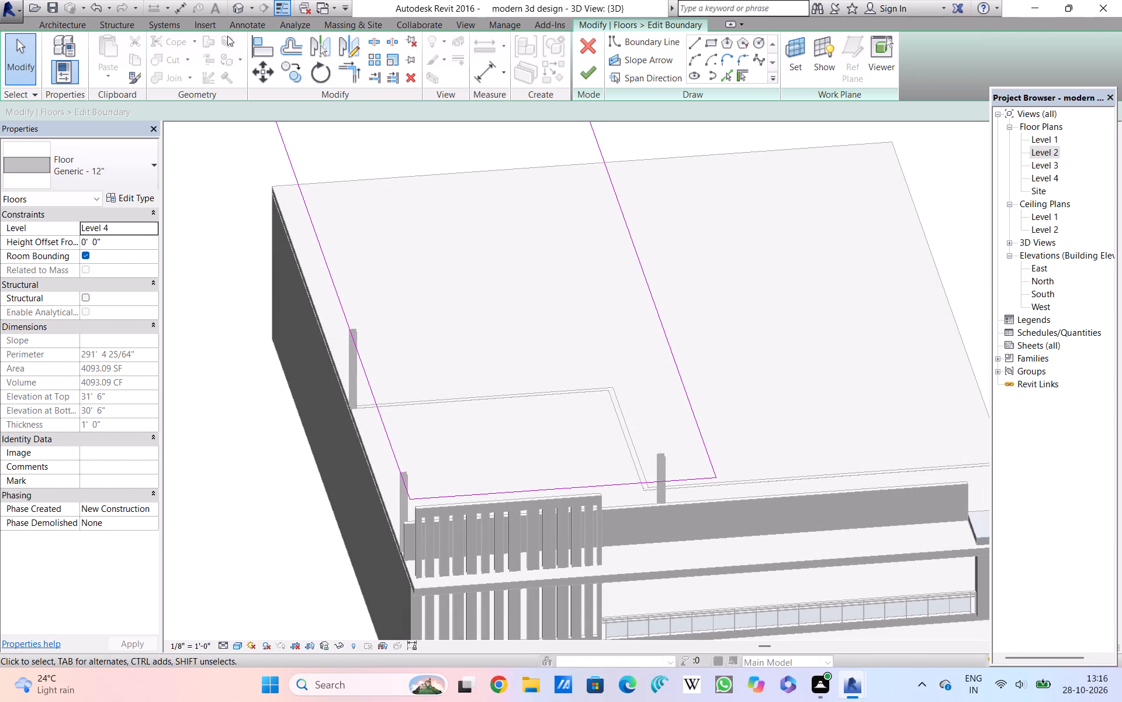
{"action": "left_click", "coordinate": [715, 41]}
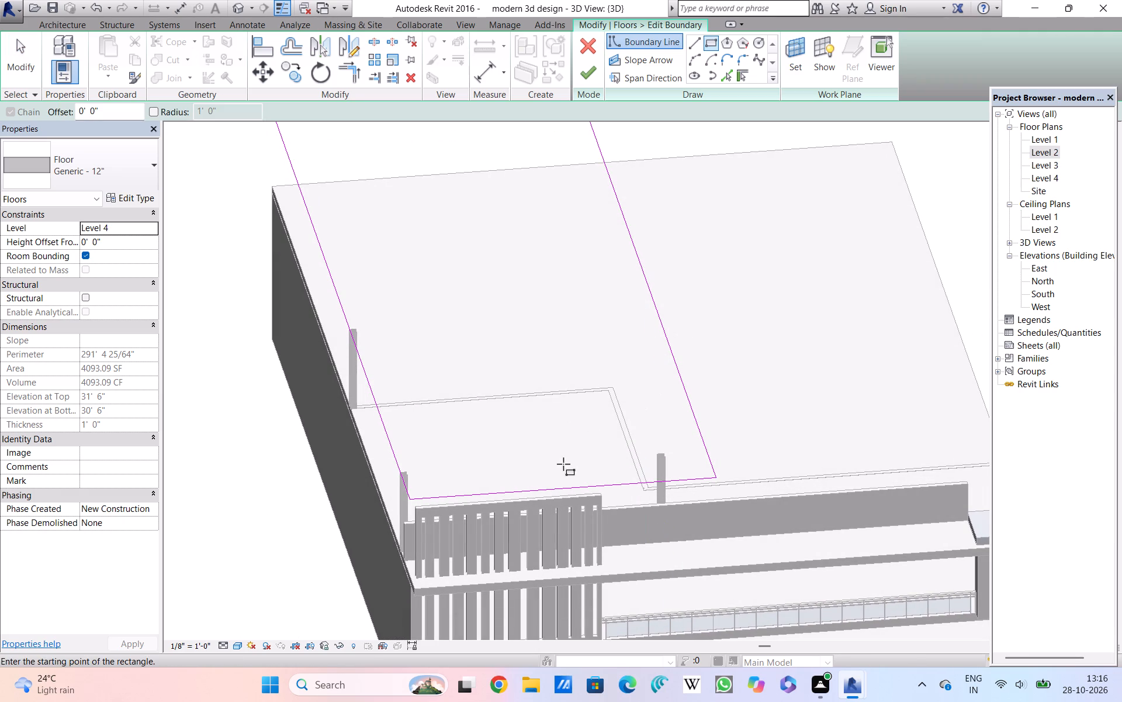
{"action": "left_click", "coordinate": [553, 419]}
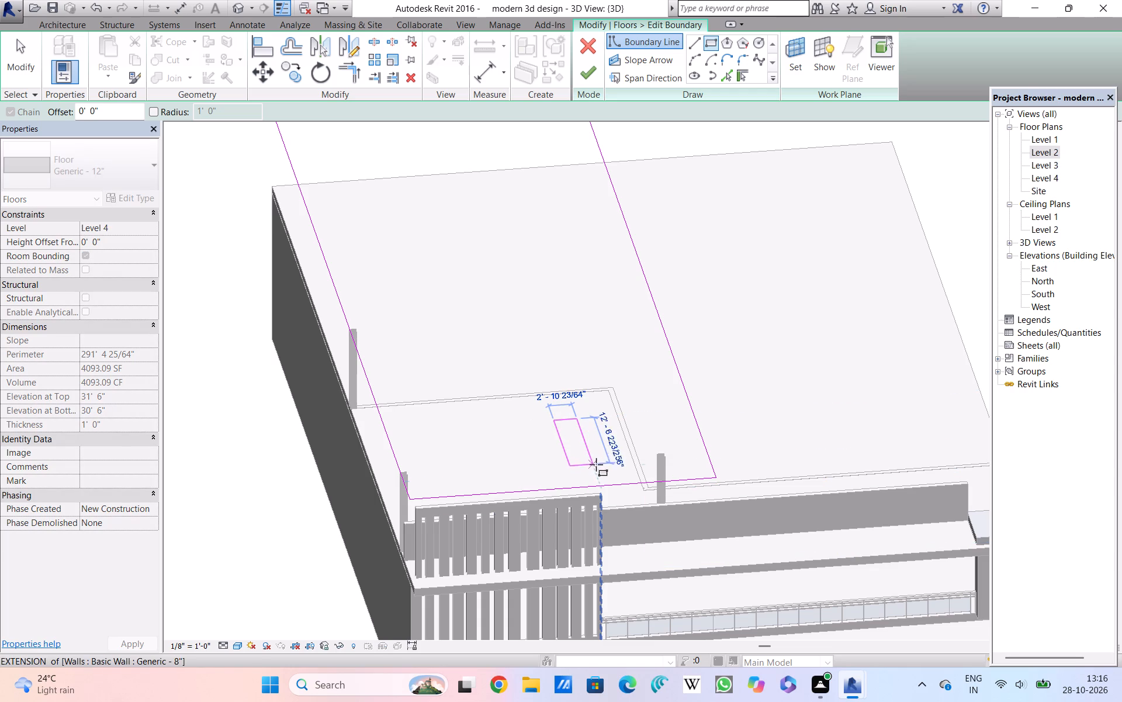
{"action": "left_click", "coordinate": [598, 470]}
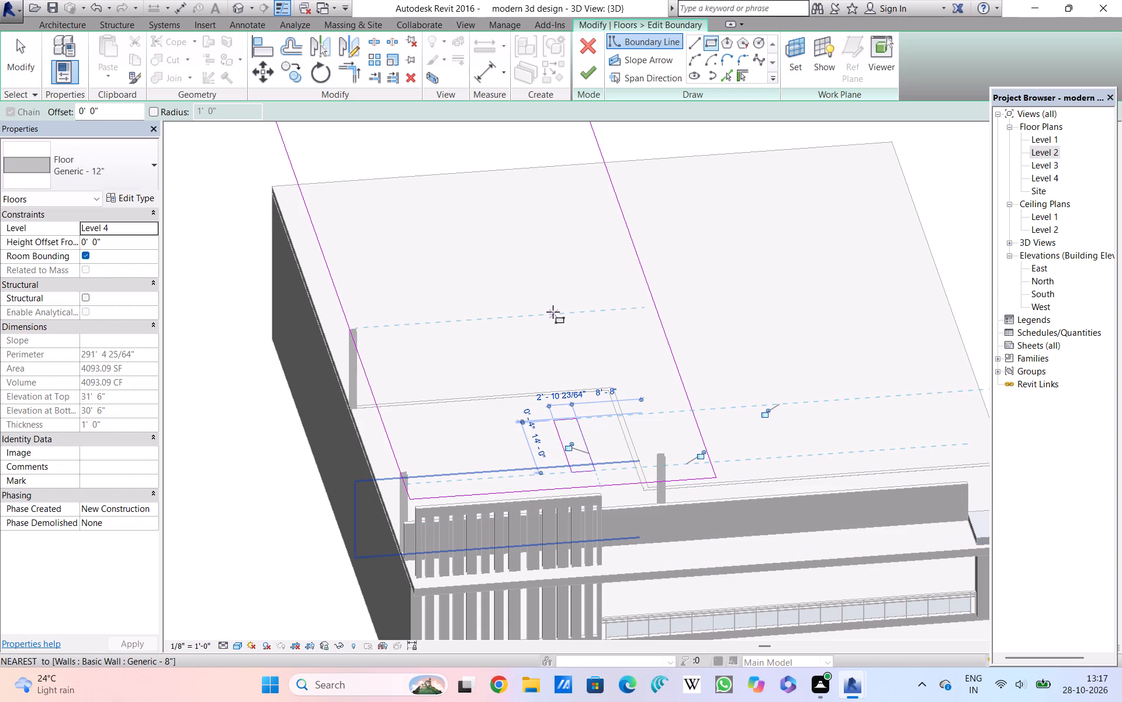
Sketch a long rectangular opening about 2'-10" by 54'-10" in the Level 4 floor, north of and aligned with the first opening.
{"action": "scroll", "coordinate": [469, 179], "scroll_direction": "down", "scroll_amount": 4}
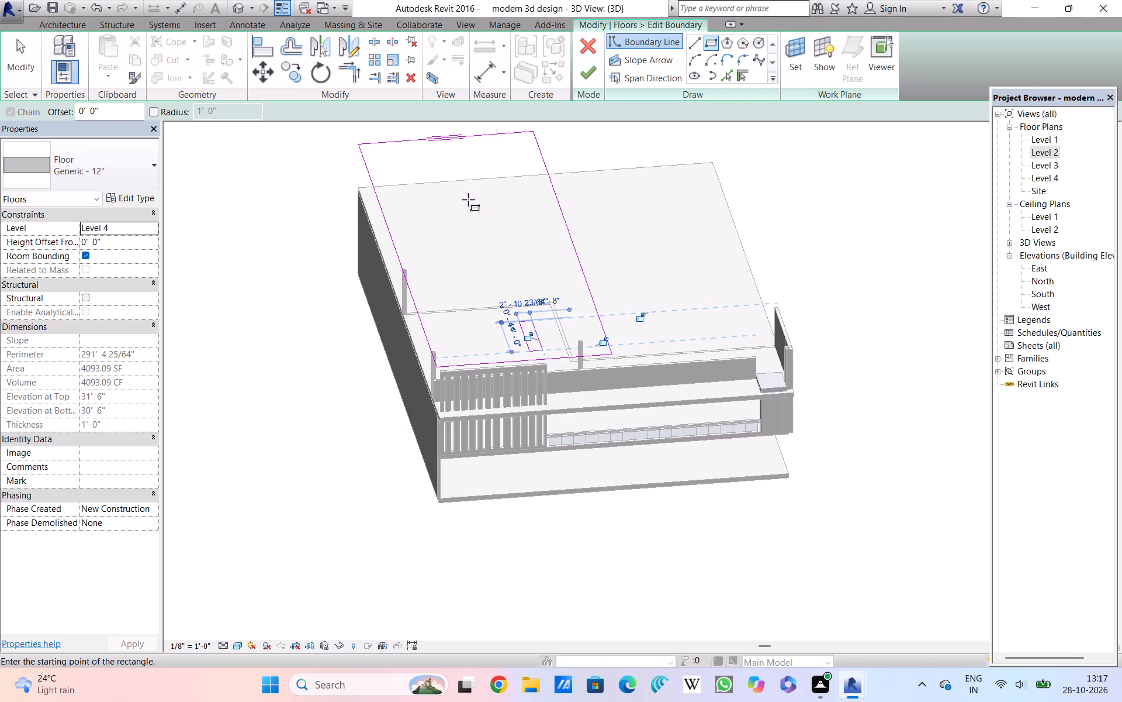
{"action": "double_click", "coordinate": [470, 214]}
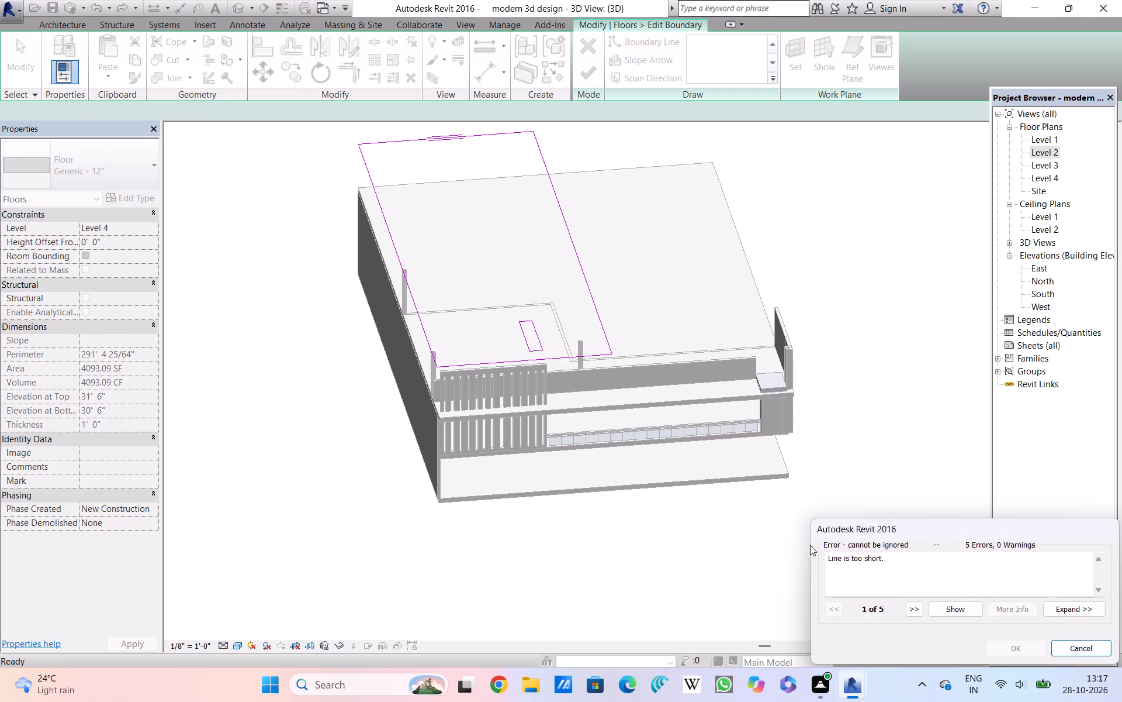
{"action": "left_click", "coordinate": [1098, 649]}
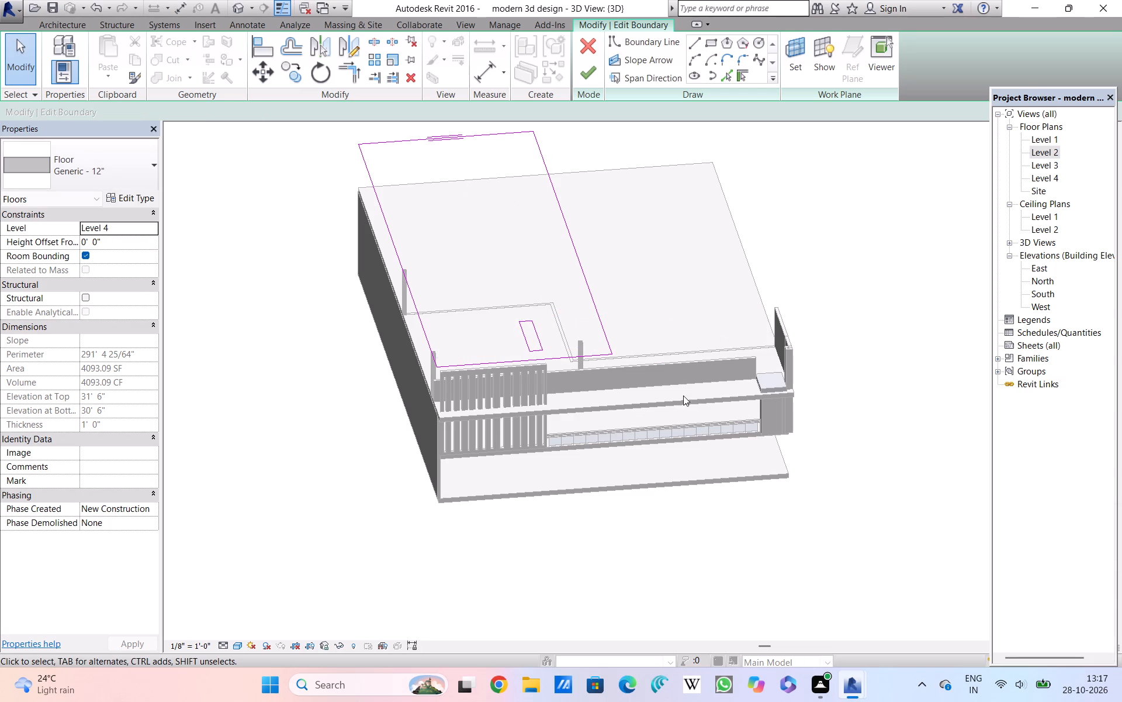
{"action": "left_click", "coordinate": [709, 45]}
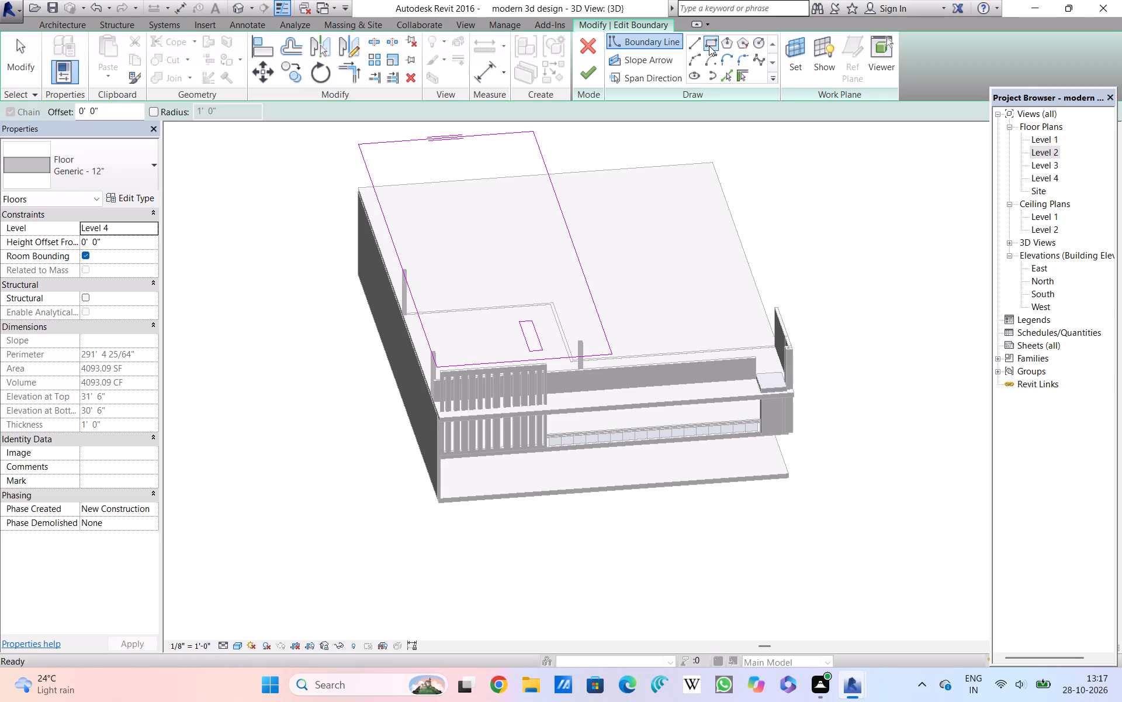
{"action": "left_click", "coordinate": [476, 195]}
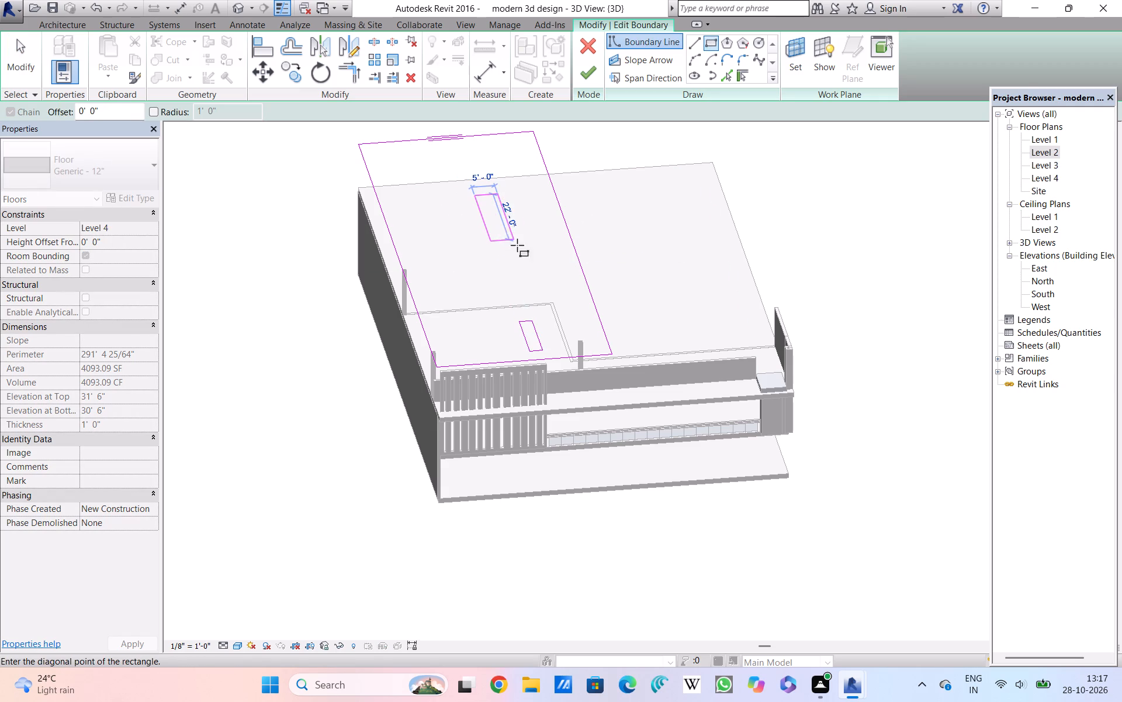
{"action": "left_click", "coordinate": [532, 308]}
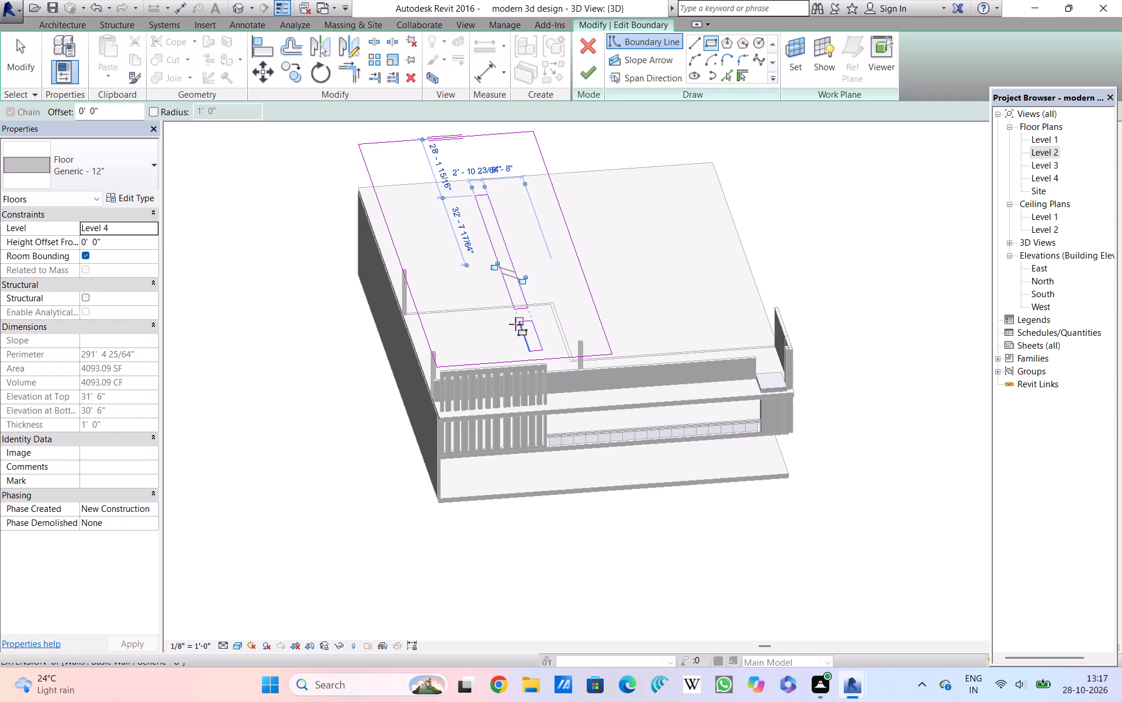
Sketch another narrow rectangular opening about 16'-0" long near the Level 4 floor's southwest corner, west of the first opening.
{"action": "left_click", "coordinate": [449, 328]}
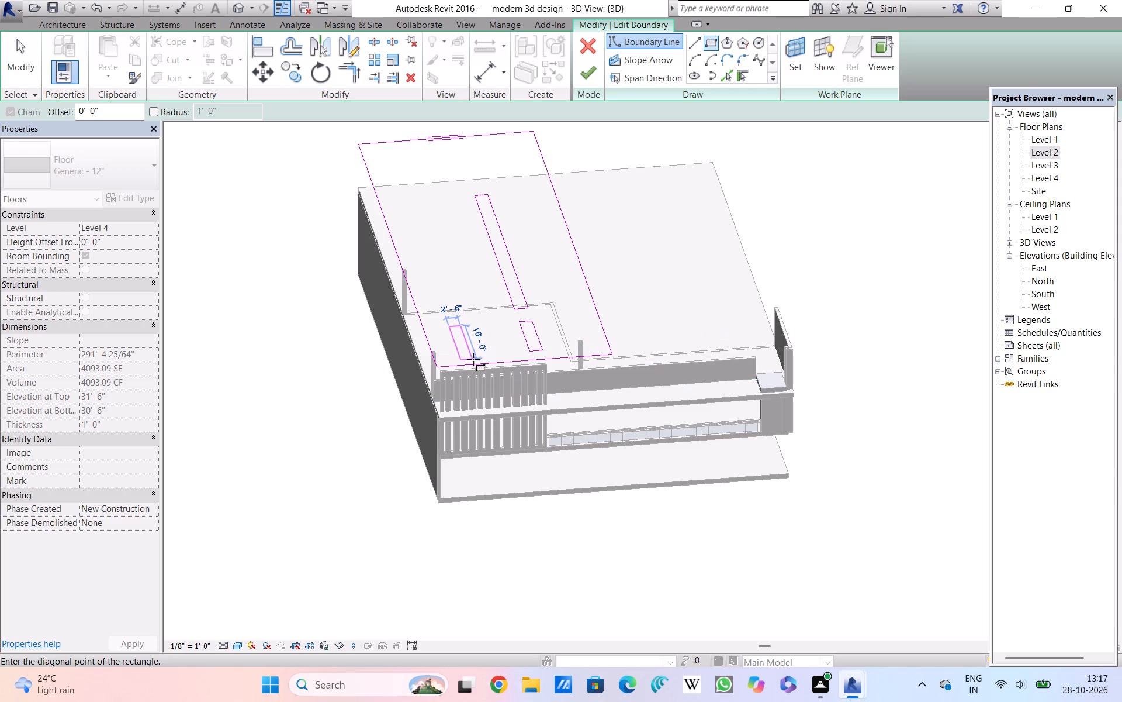
{"action": "left_click", "coordinate": [473, 357]}
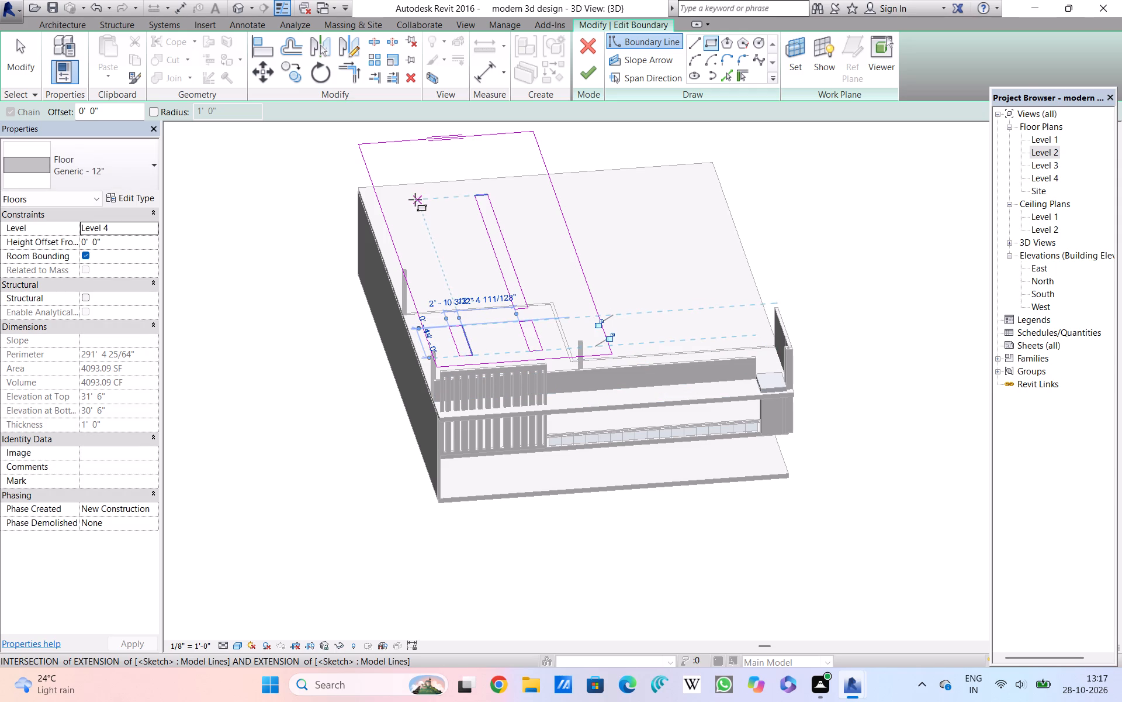
Sketch a rectangular opening about 2'-10" by 54'-10" north of the Level 4 floor's southwest opening, and finish the boundary edit.
{"action": "left_click", "coordinate": [415, 199]}
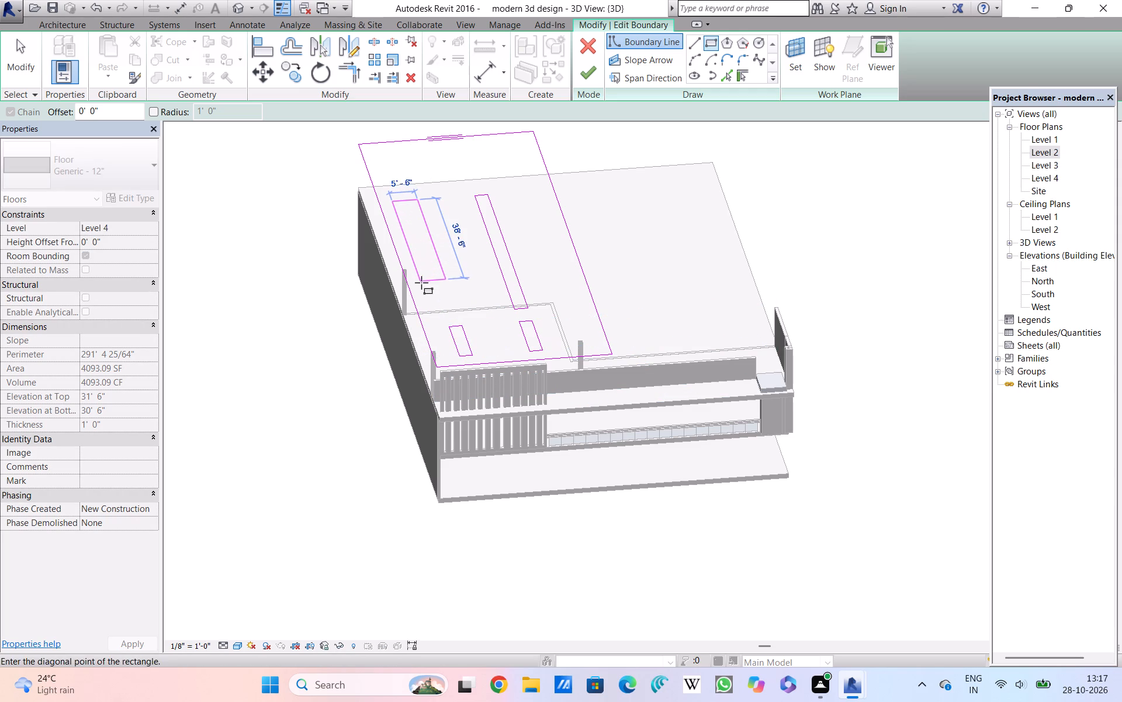
{"action": "left_click", "coordinate": [439, 312]}
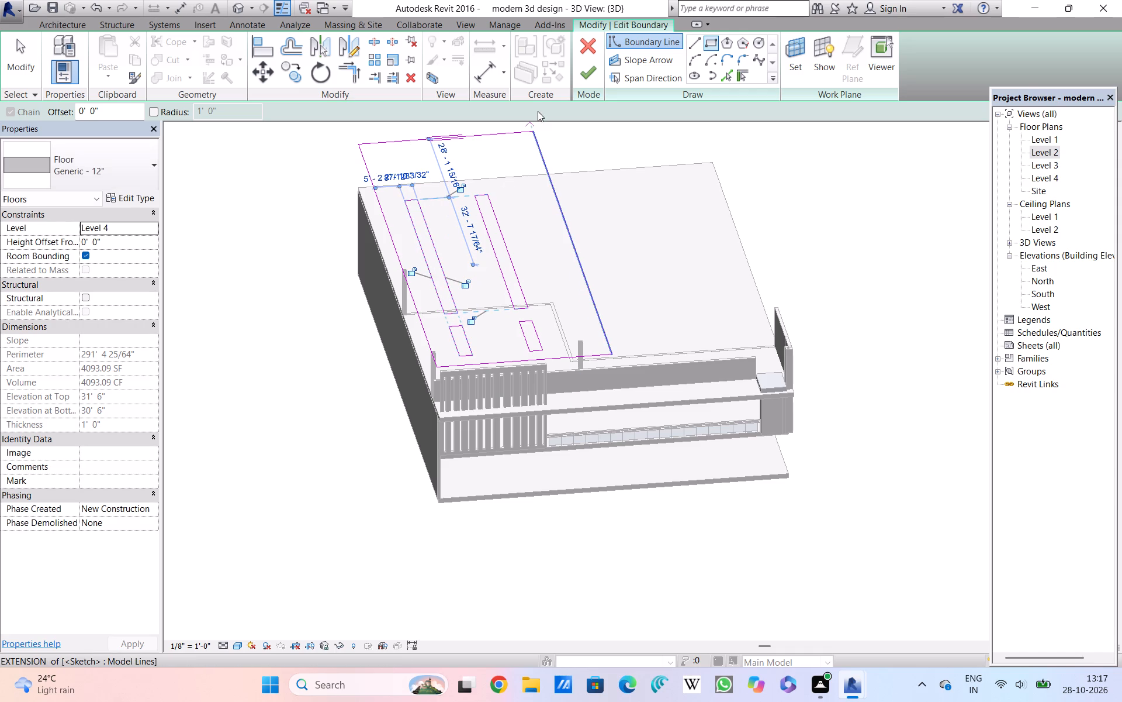
{"action": "left_click", "coordinate": [588, 76]}
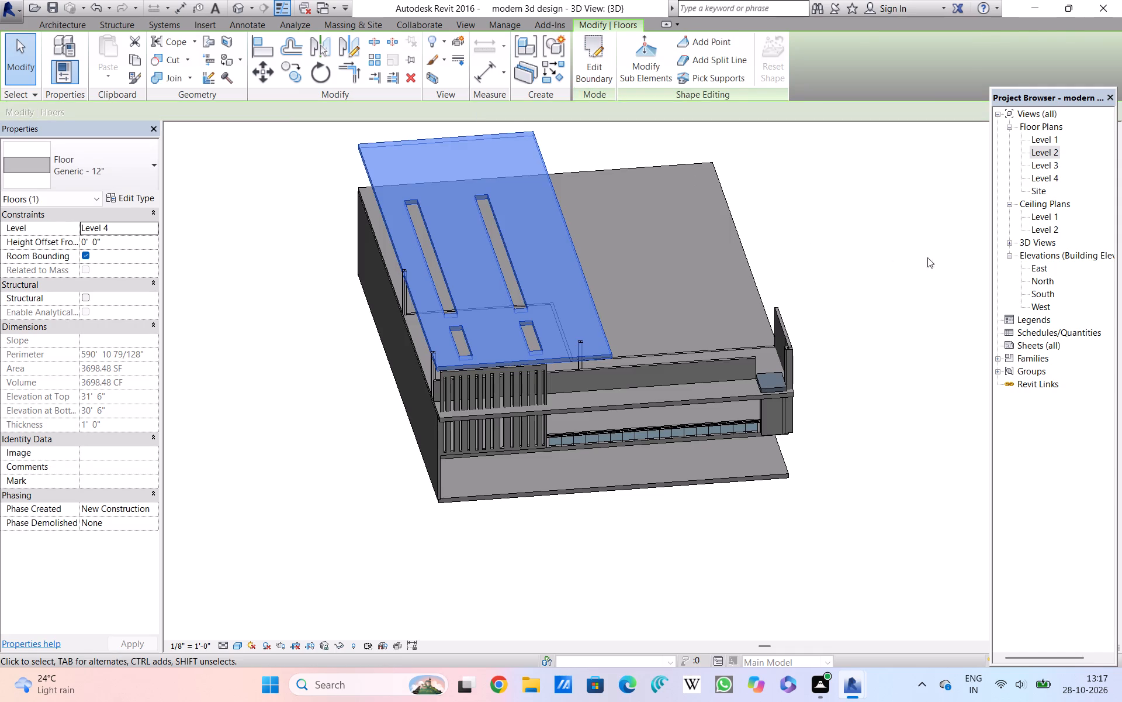
{"action": "left_click", "coordinate": [933, 257]}
Examine the four openings in the Level 4 floor from above and from the front in 3D.
{"action": "scroll", "coordinate": [867, 345], "scroll_direction": "down", "scroll_amount": 1, "text": "shift"}
{"action": "middle_click_drag", "start_coordinate": [867, 345], "coordinate": [864, 302], "text": "shift"}
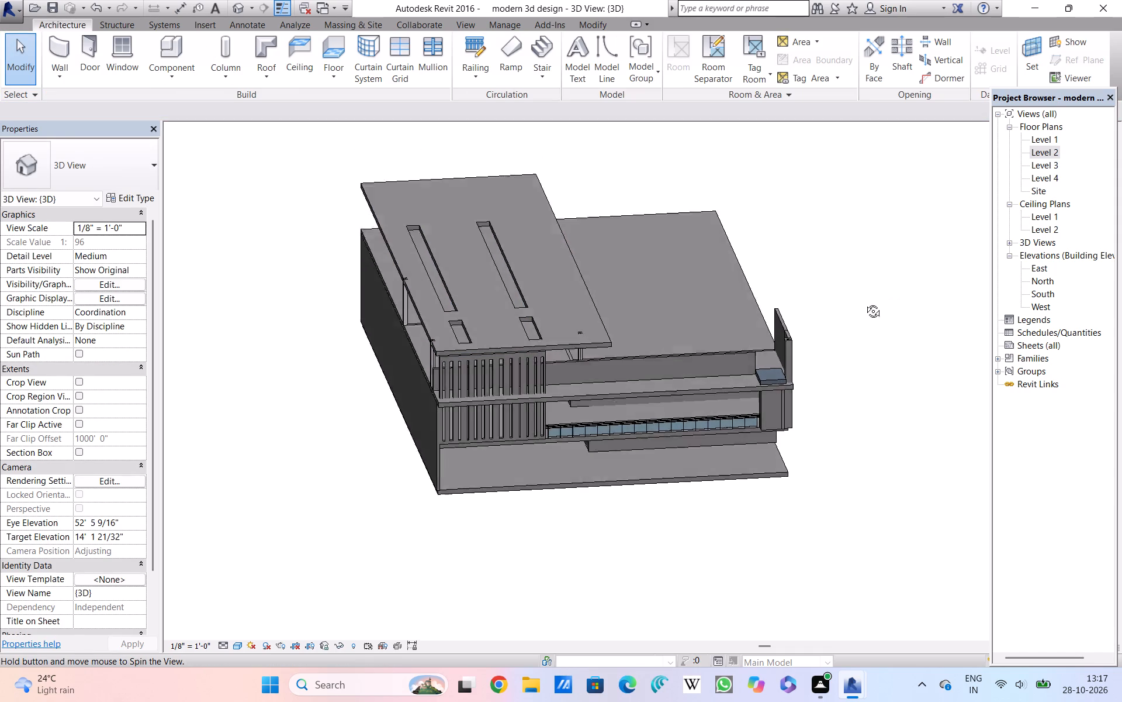
{"action": "middle_click_drag", "start_coordinate": [864, 302], "coordinate": [854, 243], "text": "shift"}
{"action": "middle_click_drag", "start_coordinate": [850, 355], "coordinate": [886, 315], "text": "shift"}
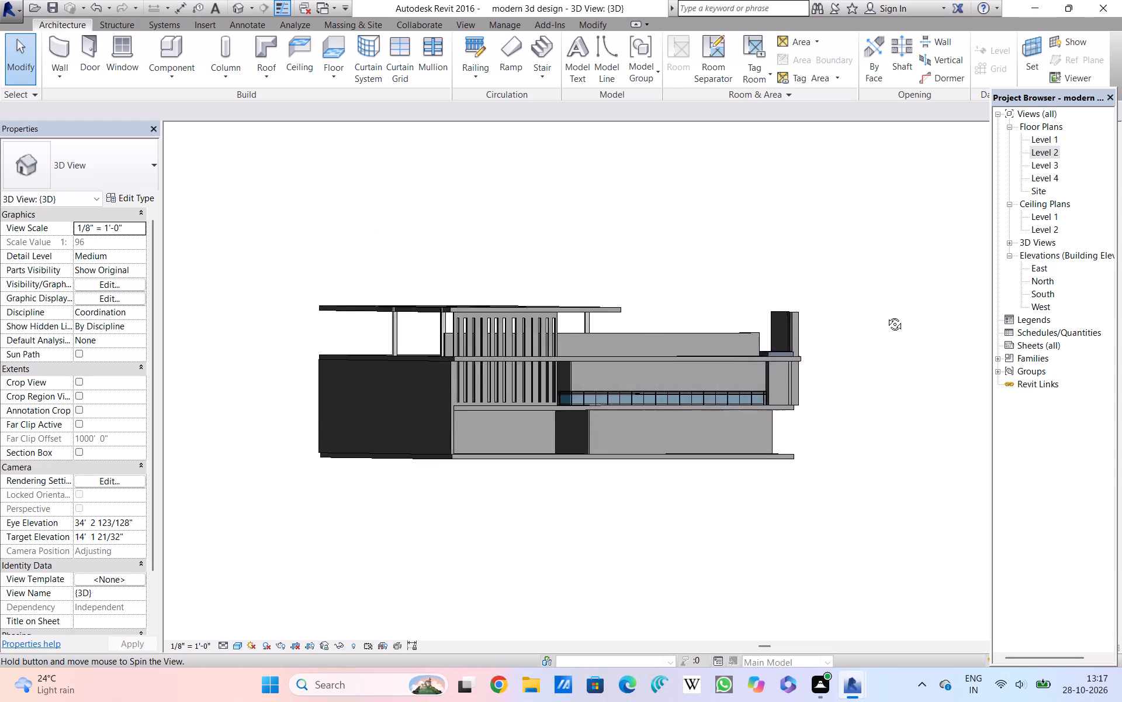
{"action": "middle_click_drag", "start_coordinate": [886, 315], "coordinate": [849, 408], "text": "shift"}
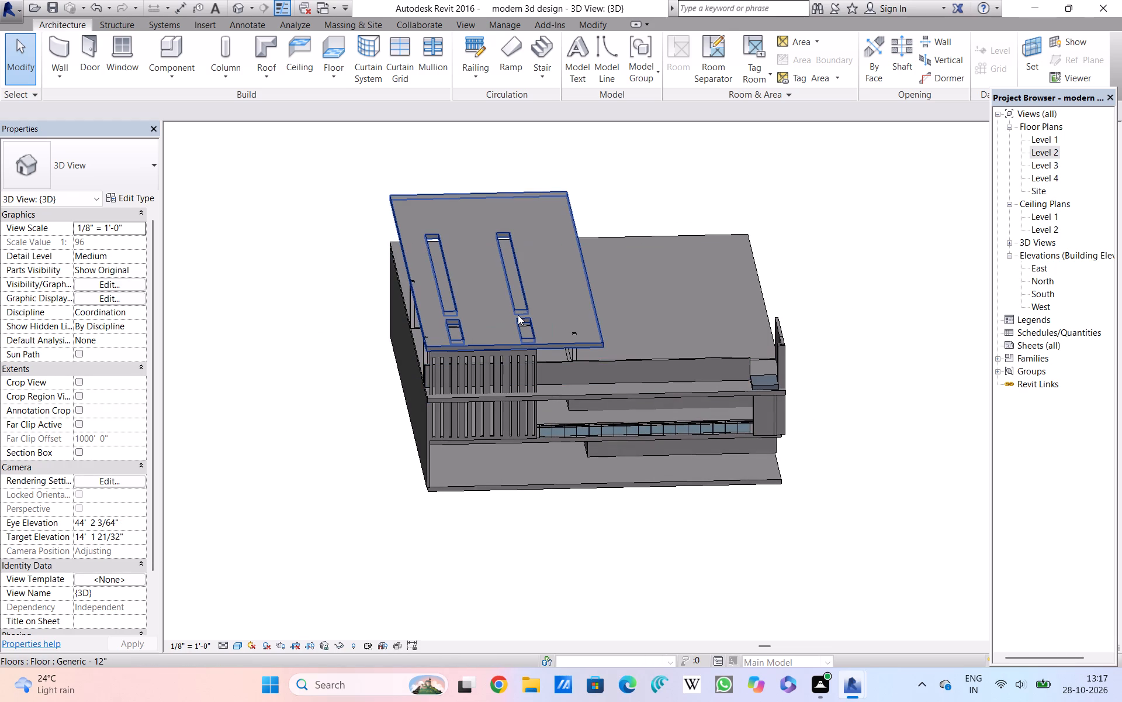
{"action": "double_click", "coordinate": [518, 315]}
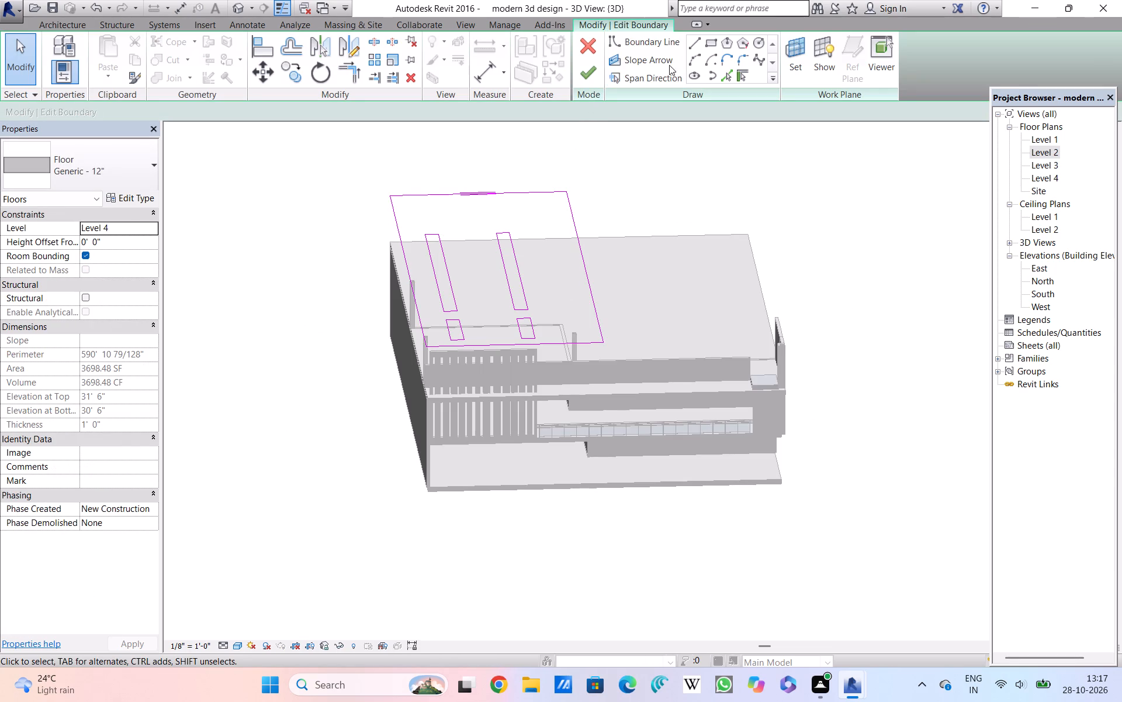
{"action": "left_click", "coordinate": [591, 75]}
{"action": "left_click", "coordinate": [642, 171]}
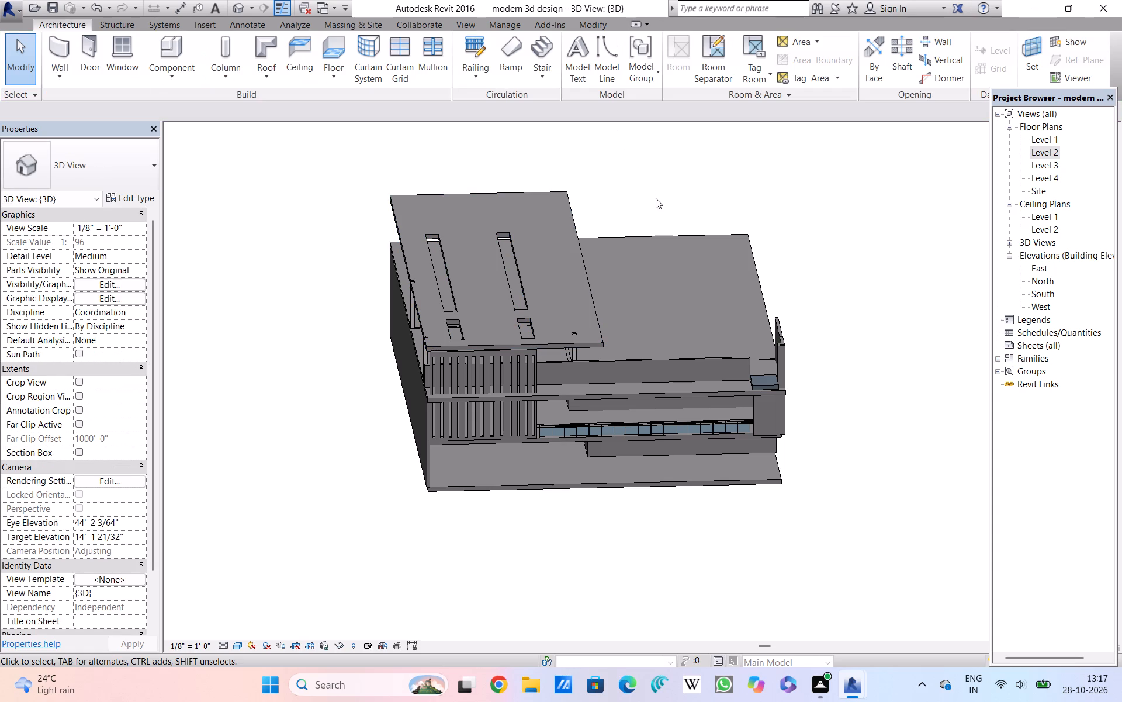
Examine the whole building in 3D from several sides, checking the Level 4 slab, its columns, the slotted wall and the south facade.
{"action": "middle_click_drag", "start_coordinate": [625, 211], "coordinate": [702, 170], "text": "shift"}
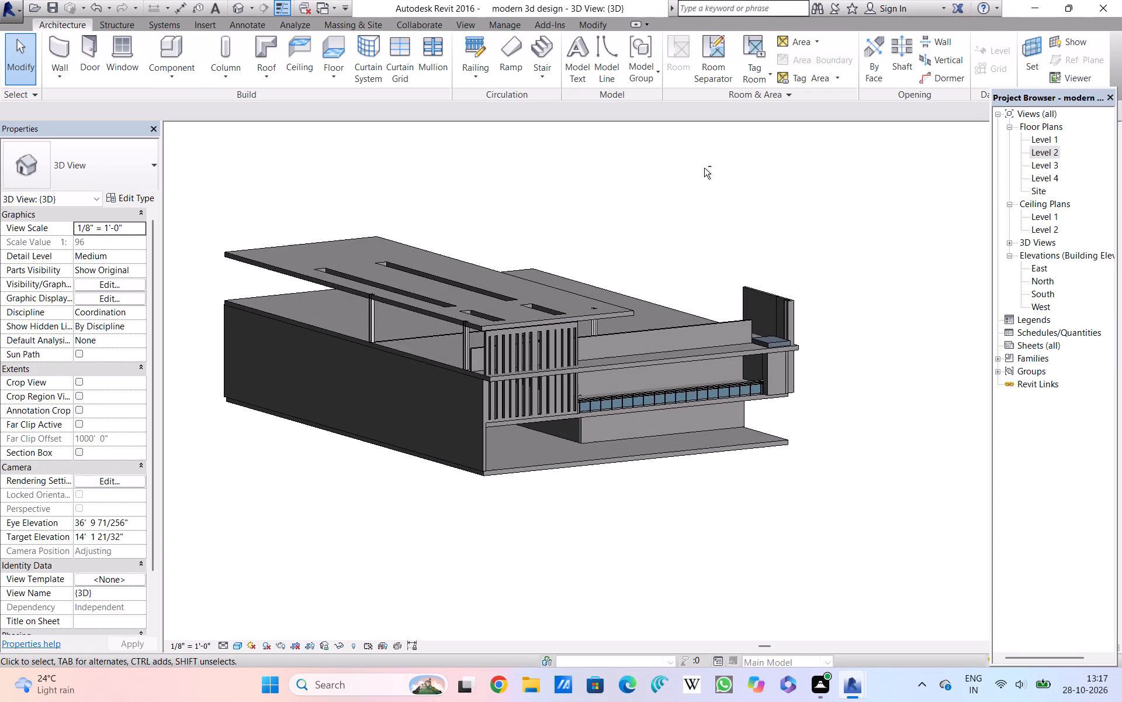
{"action": "middle_click_drag", "start_coordinate": [691, 213], "coordinate": [762, 217], "text": "shift"}
{"action": "scroll", "coordinate": [650, 289], "scroll_direction": "down", "scroll_amount": 2}
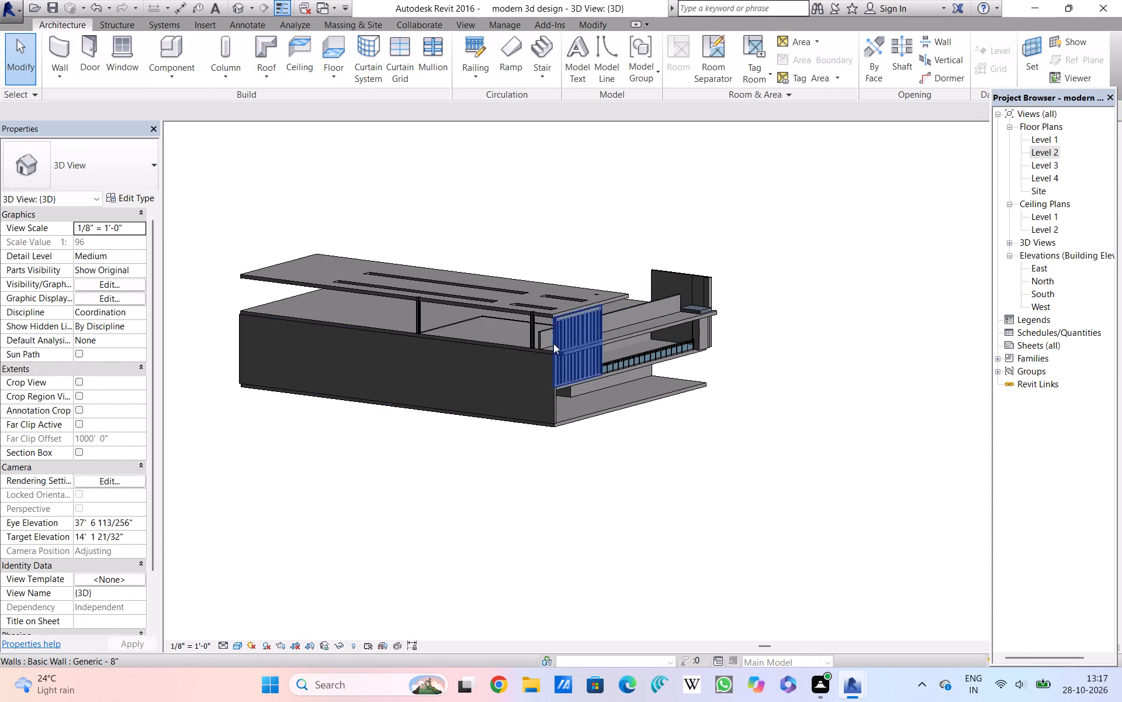
{"action": "scroll", "coordinate": [289, 386], "scroll_direction": "down", "scroll_amount": 1}
{"action": "middle_click_drag", "start_coordinate": [319, 398], "coordinate": [463, 350], "text": "shift"}
{"action": "middle_click_drag", "start_coordinate": [465, 350], "coordinate": [471, 352], "text": "shift"}
{"action": "middle_click_drag", "start_coordinate": [491, 365], "coordinate": [494, 367], "text": "shift"}
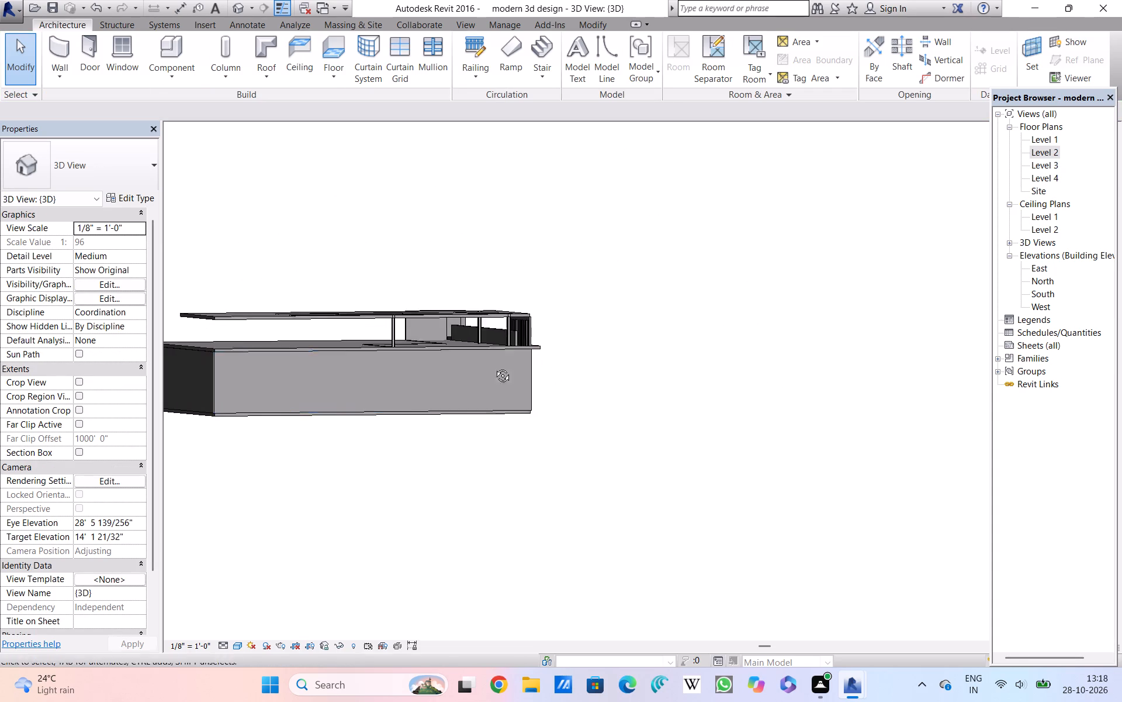
{"action": "middle_click_drag", "start_coordinate": [494, 367], "coordinate": [346, 439], "text": "shift"}
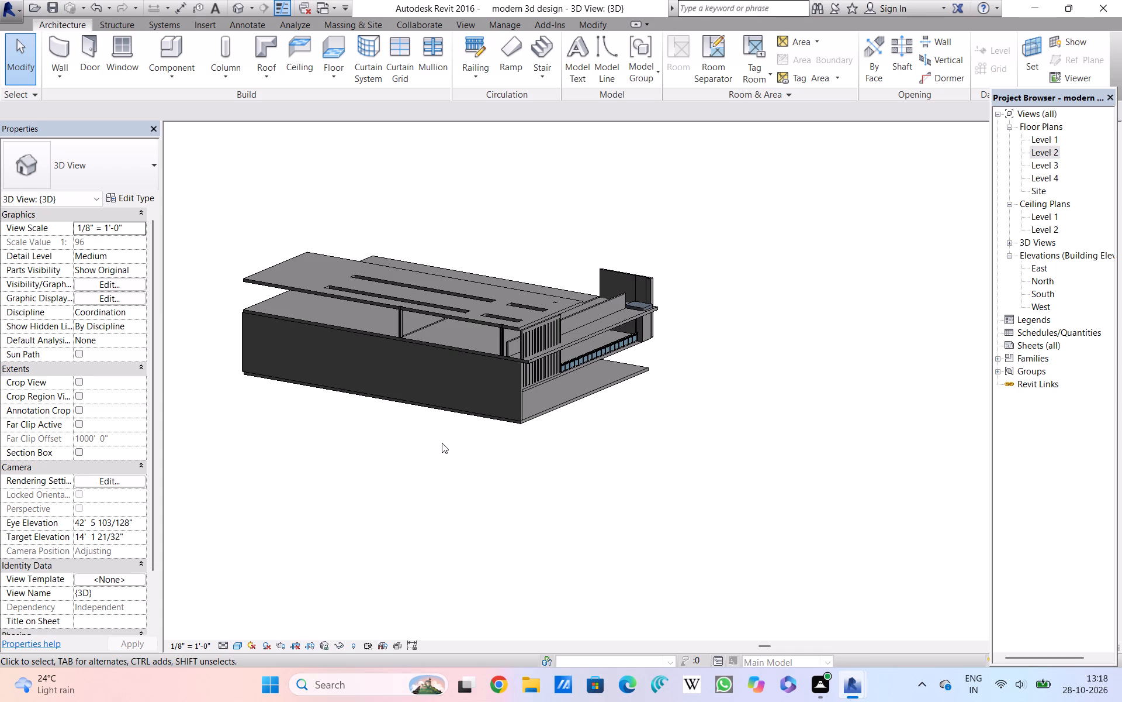
{"action": "middle_click_drag", "start_coordinate": [442, 444], "coordinate": [418, 433], "text": "shift"}
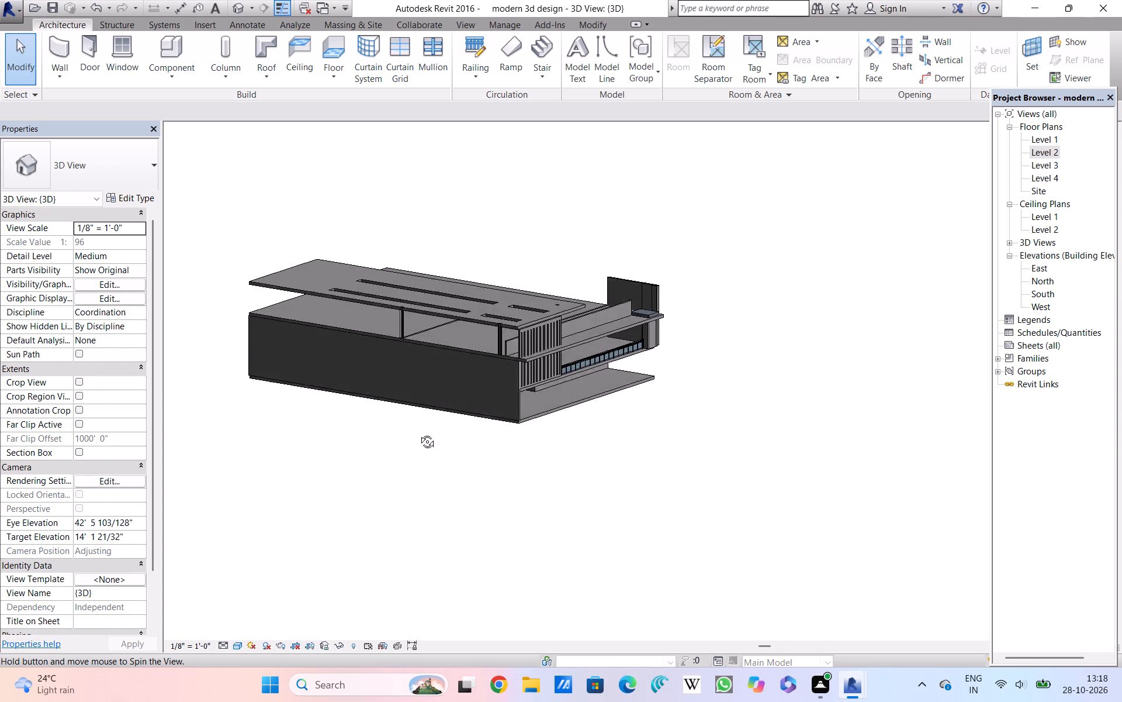
{"action": "middle_click_drag", "start_coordinate": [418, 433], "coordinate": [255, 383], "text": "shift"}
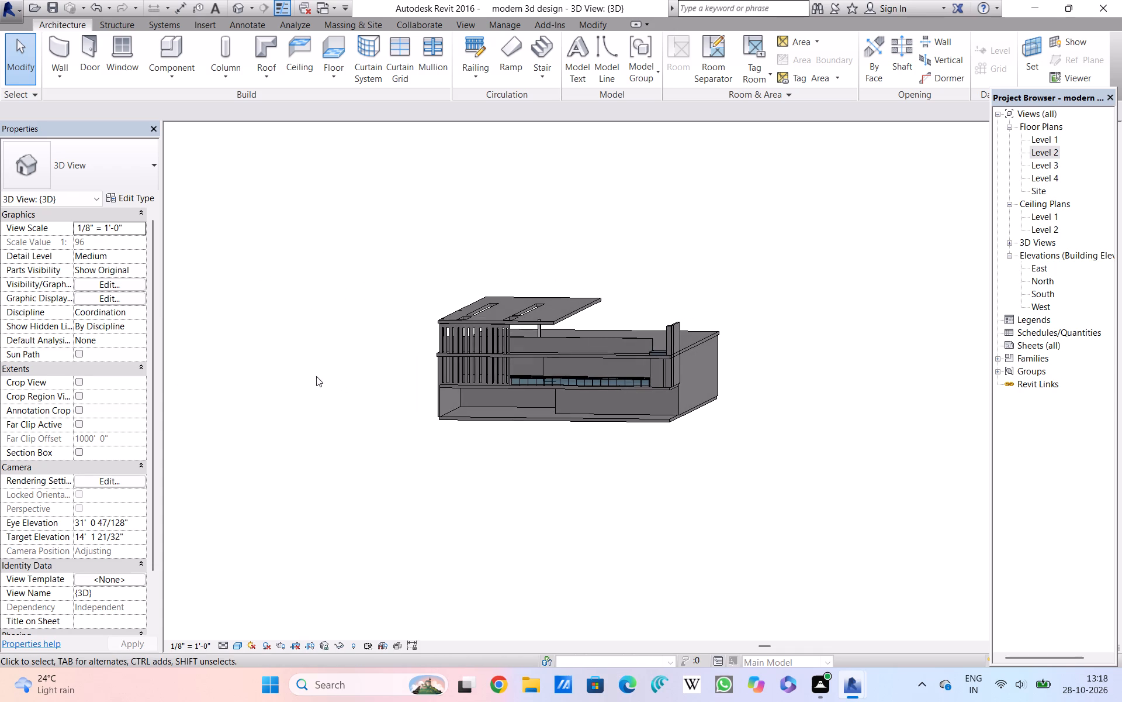
{"action": "middle_click_drag", "start_coordinate": [342, 347], "coordinate": [369, 294]}
{"action": "scroll", "coordinate": [386, 309], "scroll_direction": "up", "scroll_amount": 3}
{"action": "middle_click_drag", "start_coordinate": [477, 345], "coordinate": [448, 425], "text": "shift"}
{"action": "scroll", "coordinate": [477, 347], "scroll_direction": "down", "scroll_amount": 1, "text": "shift"}
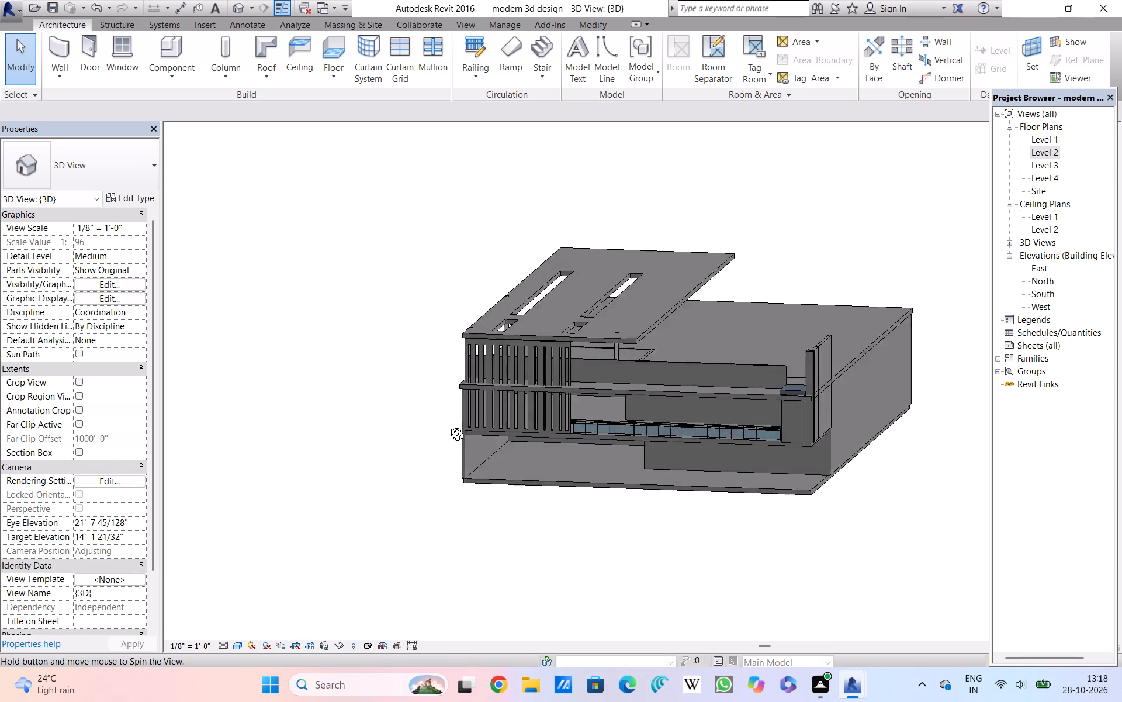
{"action": "middle_click_drag", "start_coordinate": [448, 425], "coordinate": [504, 440], "text": "shift"}
{"action": "scroll", "coordinate": [428, 415], "scroll_direction": "up", "scroll_amount": 1}
{"action": "middle_click_drag", "start_coordinate": [448, 404], "coordinate": [448, 404]}
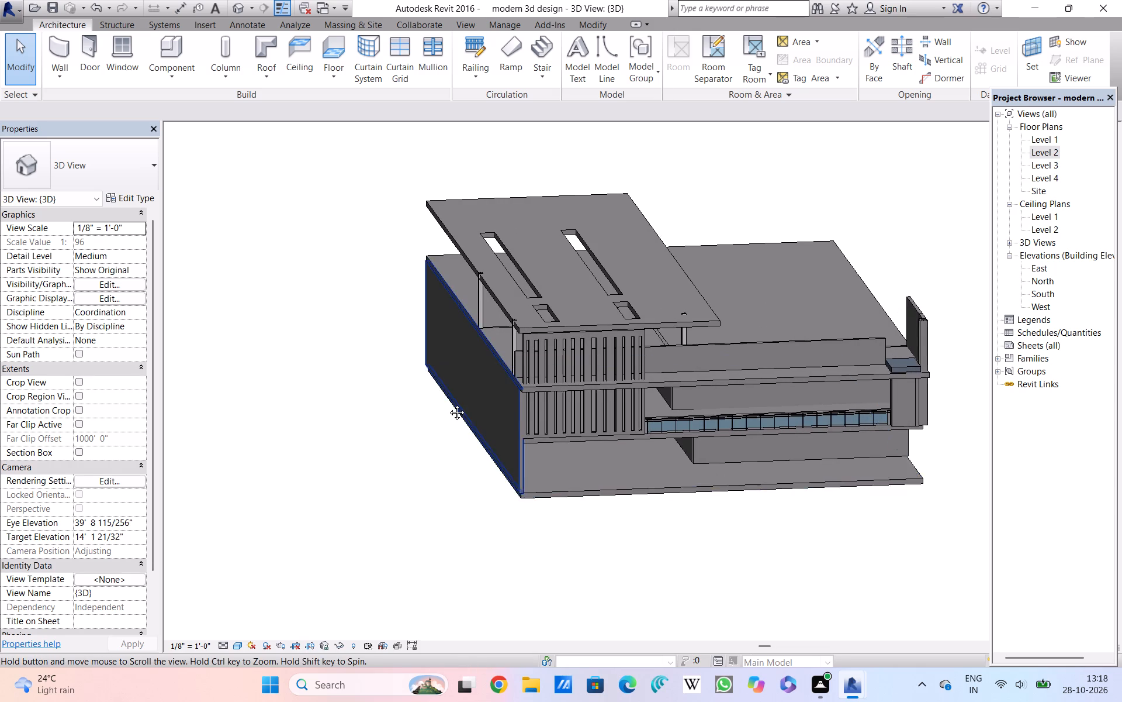
{"action": "middle_click_drag", "start_coordinate": [448, 404], "coordinate": [304, 455]}
{"action": "middle_click_drag", "start_coordinate": [316, 500], "coordinate": [311, 456], "text": "shift"}
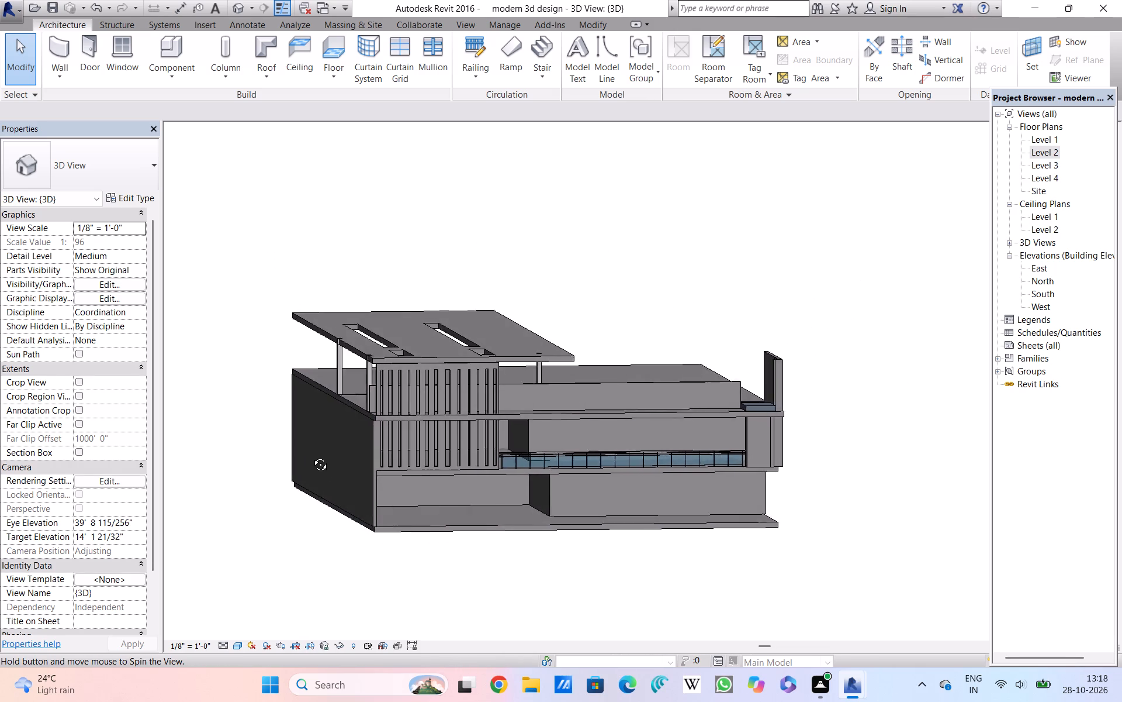
{"action": "middle_click_drag", "start_coordinate": [311, 456], "coordinate": [295, 456], "text": "shift"}
{"action": "scroll", "coordinate": [273, 446], "scroll_direction": "up", "scroll_amount": 3}
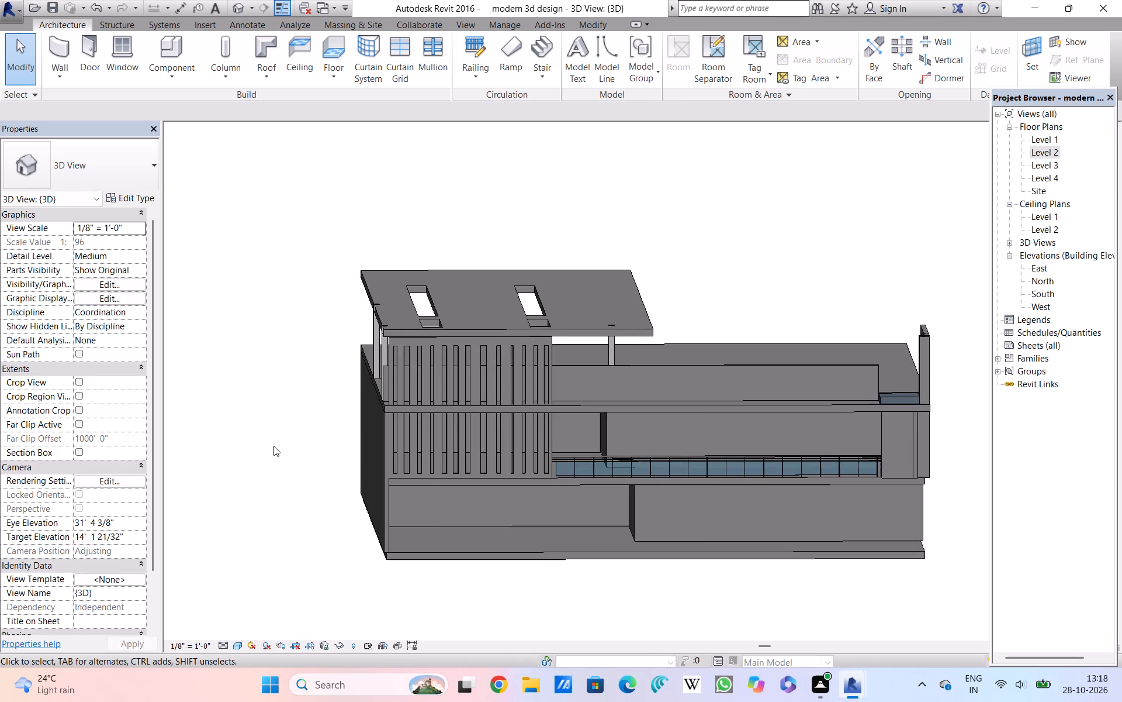
{"action": "middle_click_drag", "start_coordinate": [322, 466], "coordinate": [314, 441], "text": "shift"}
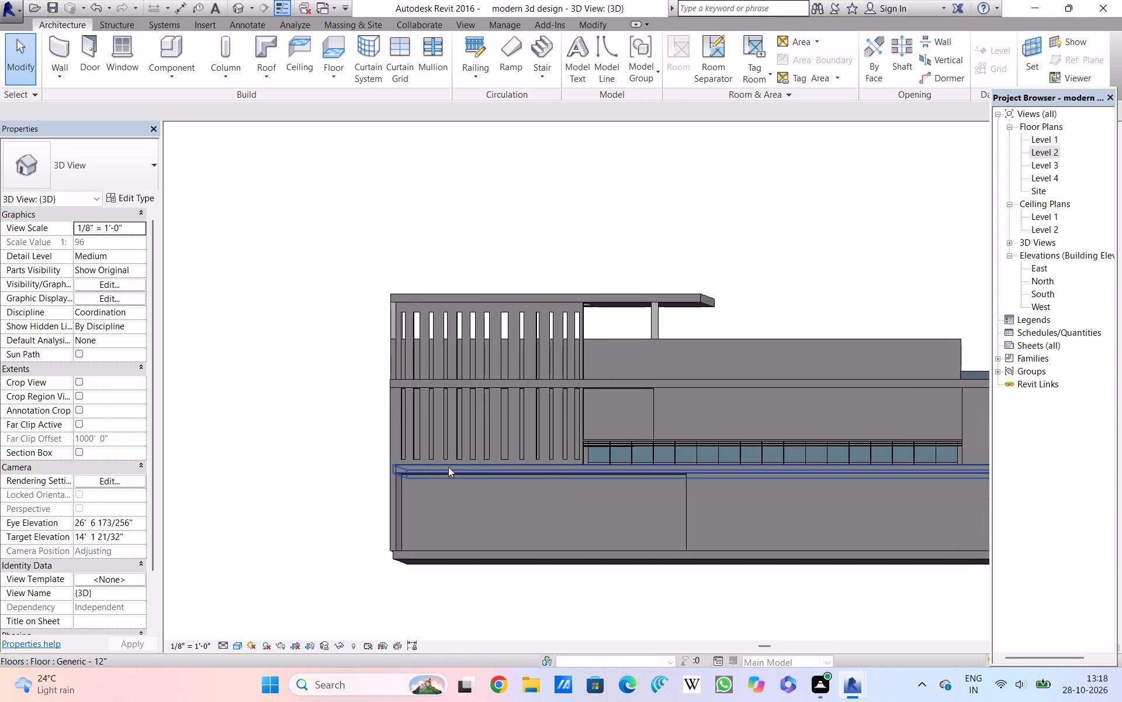
{"action": "middle_click_drag", "start_coordinate": [607, 491], "coordinate": [435, 490]}
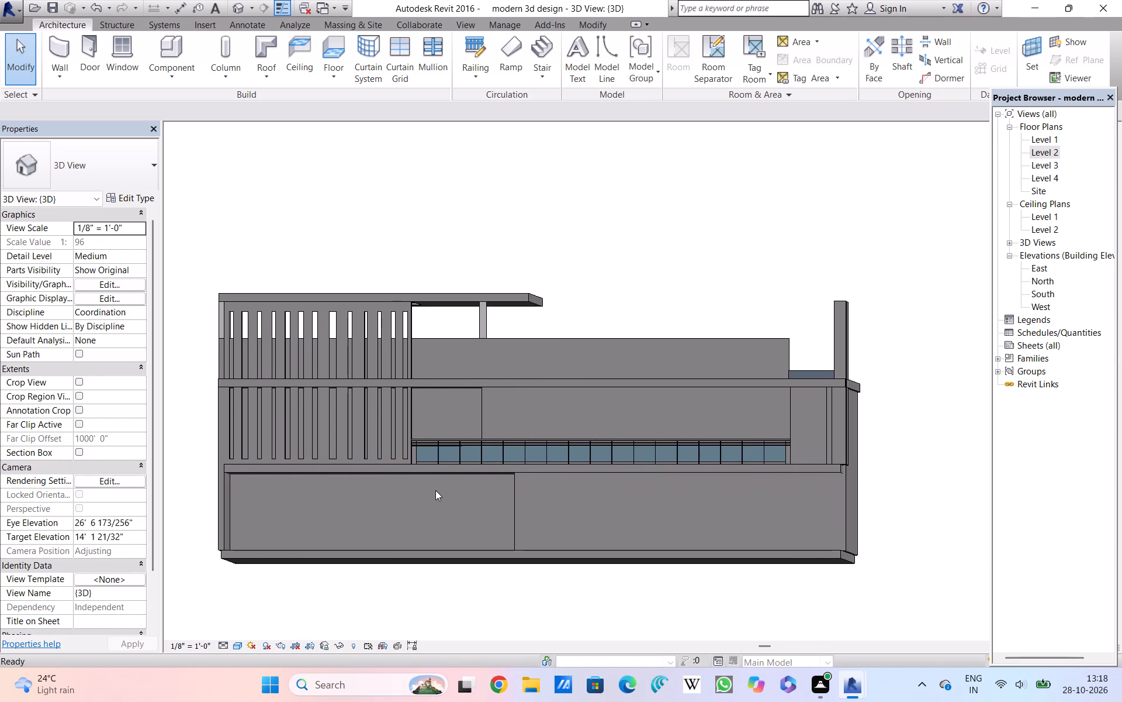
{"action": "scroll", "coordinate": [438, 490], "scroll_direction": "down", "scroll_amount": 1}
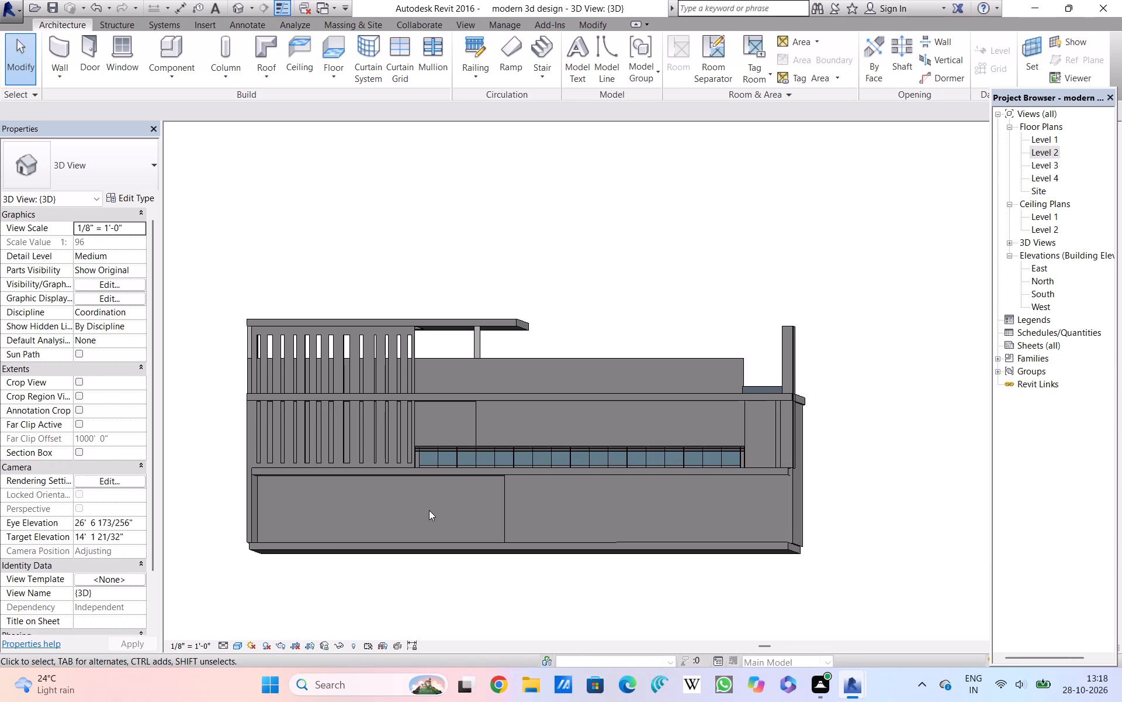
{"action": "scroll", "coordinate": [429, 510], "scroll_direction": "down", "scroll_amount": 1}
{"action": "scroll", "coordinate": [429, 510], "scroll_direction": "up", "scroll_amount": 1}
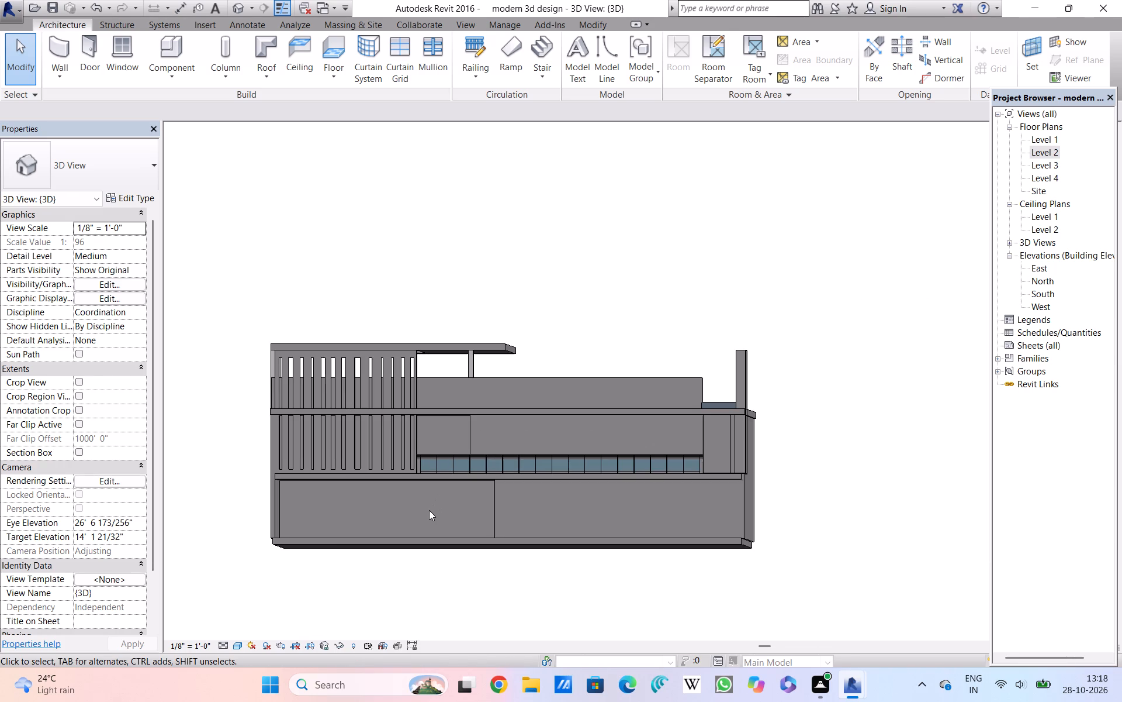
{"action": "scroll", "coordinate": [429, 510], "scroll_direction": "up", "scroll_amount": 1}
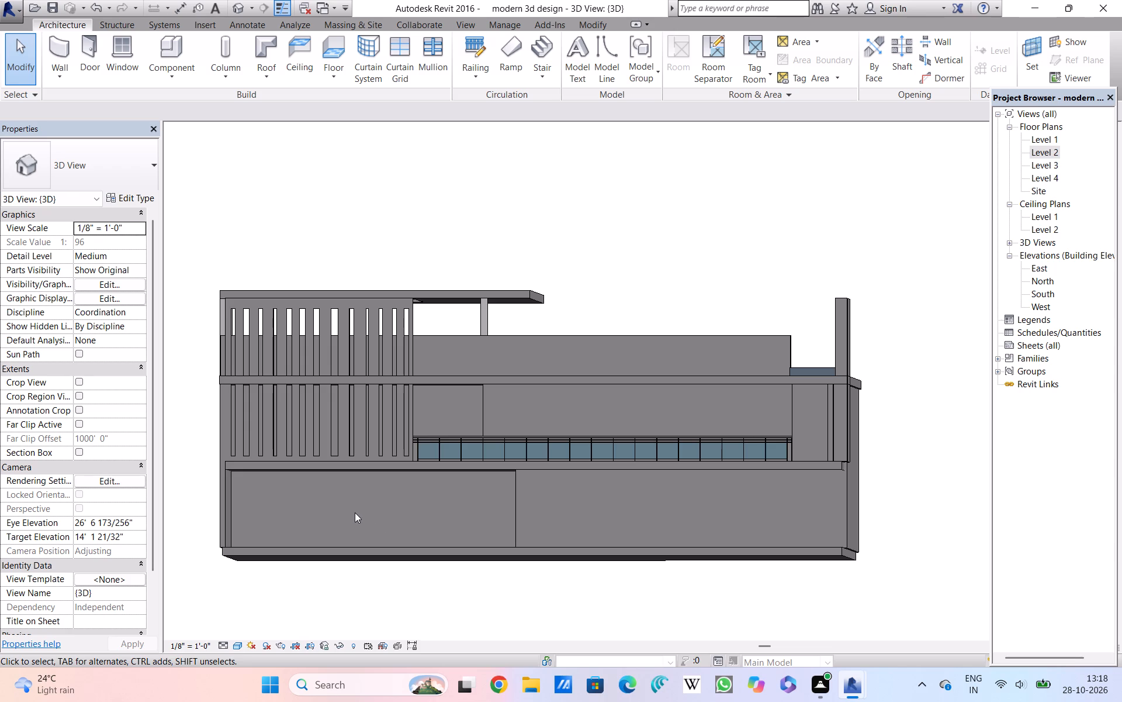
{"action": "middle_click_drag", "start_coordinate": [355, 514], "coordinate": [373, 565], "text": "shift"}
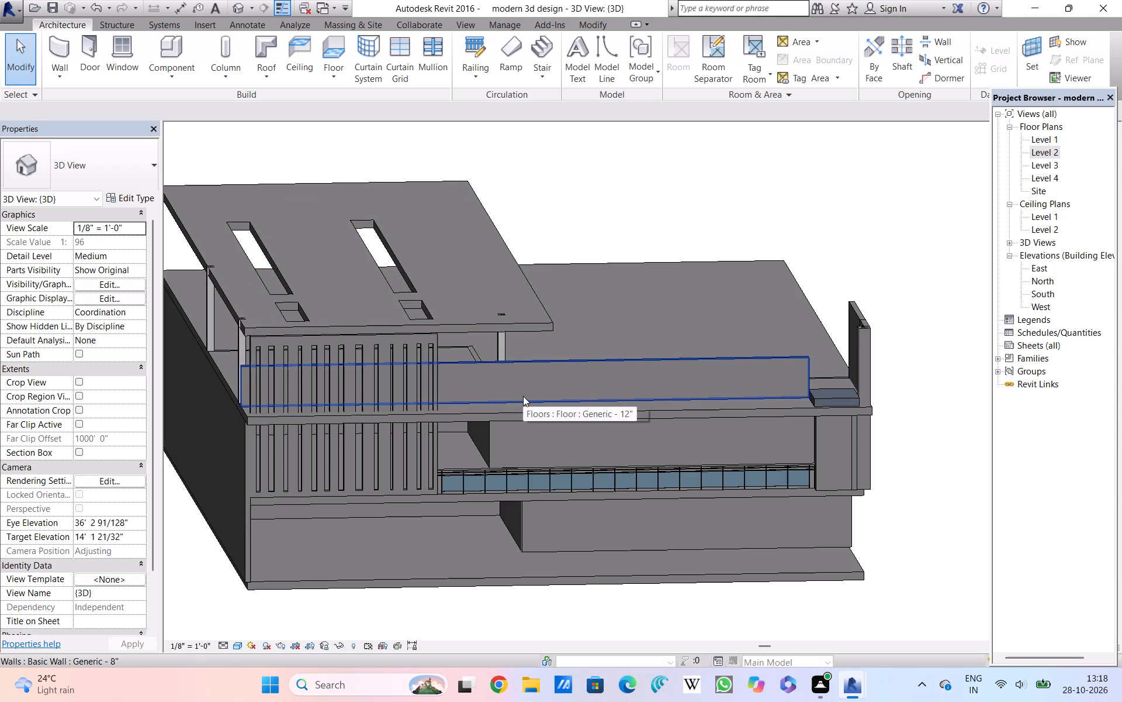
Reopen the Level 4 floor's boundary in the Level 4 plan and move its south line onto the lower slab's south edge, about 38'-6" long.
{"action": "left_click", "coordinate": [476, 324]}
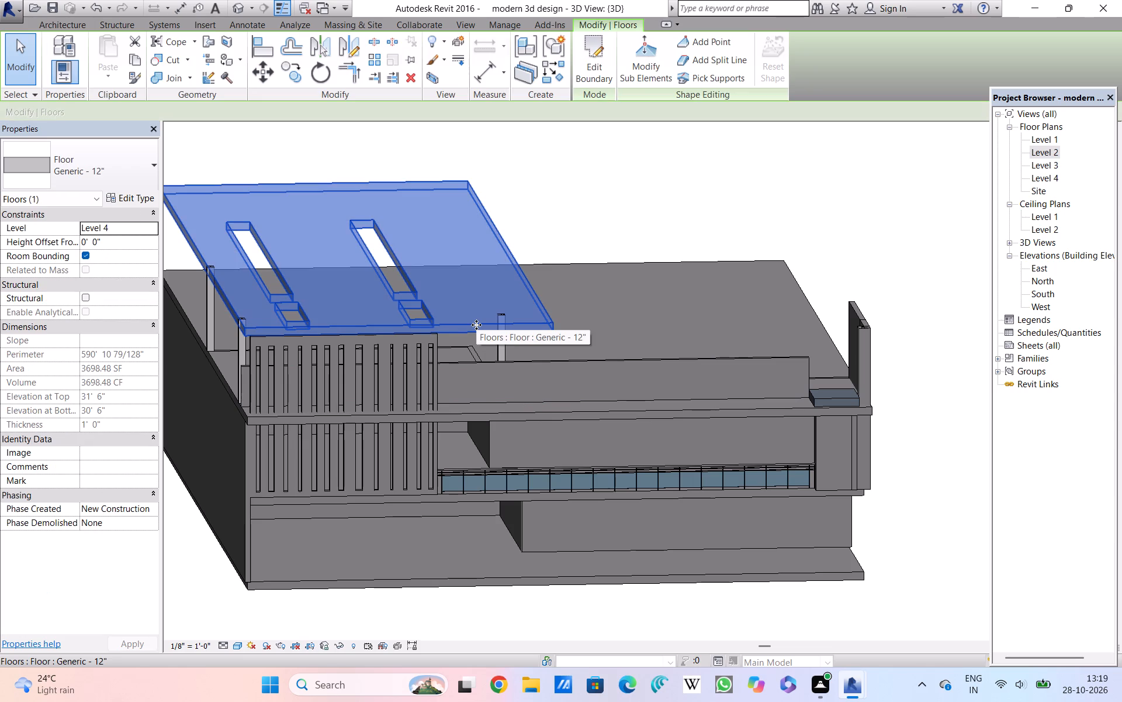
{"action": "scroll", "coordinate": [476, 325], "scroll_direction": "down", "scroll_amount": 2}
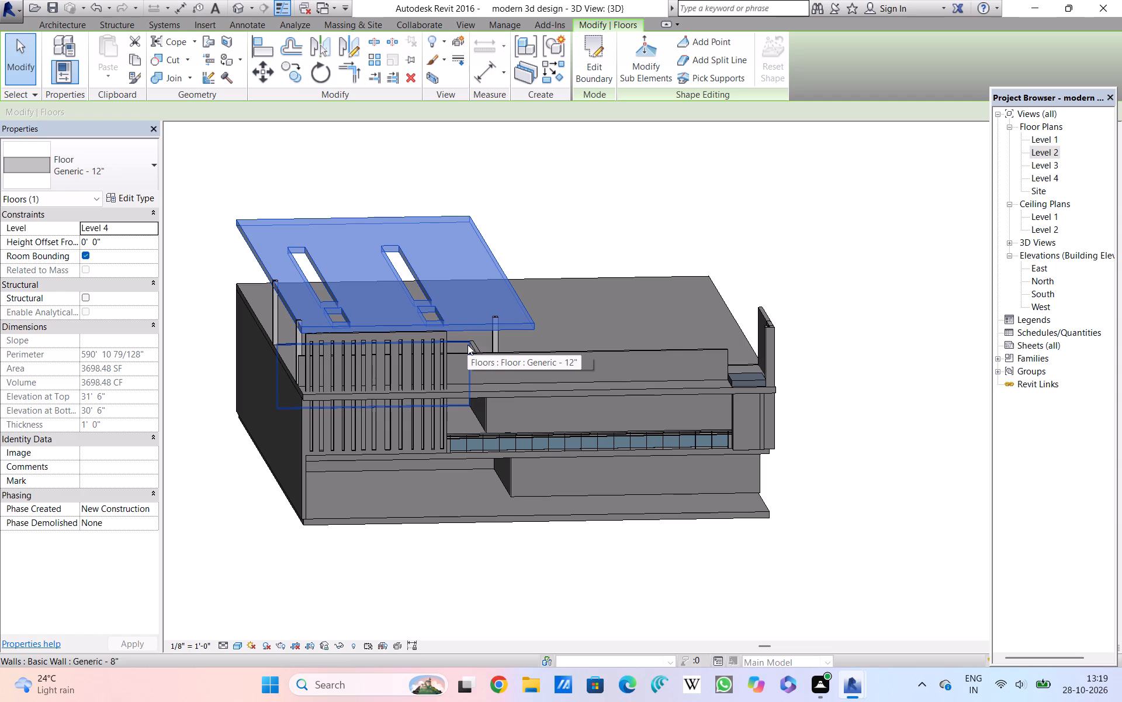
{"action": "middle_click_drag", "start_coordinate": [467, 350], "coordinate": [498, 287], "text": "shift"}
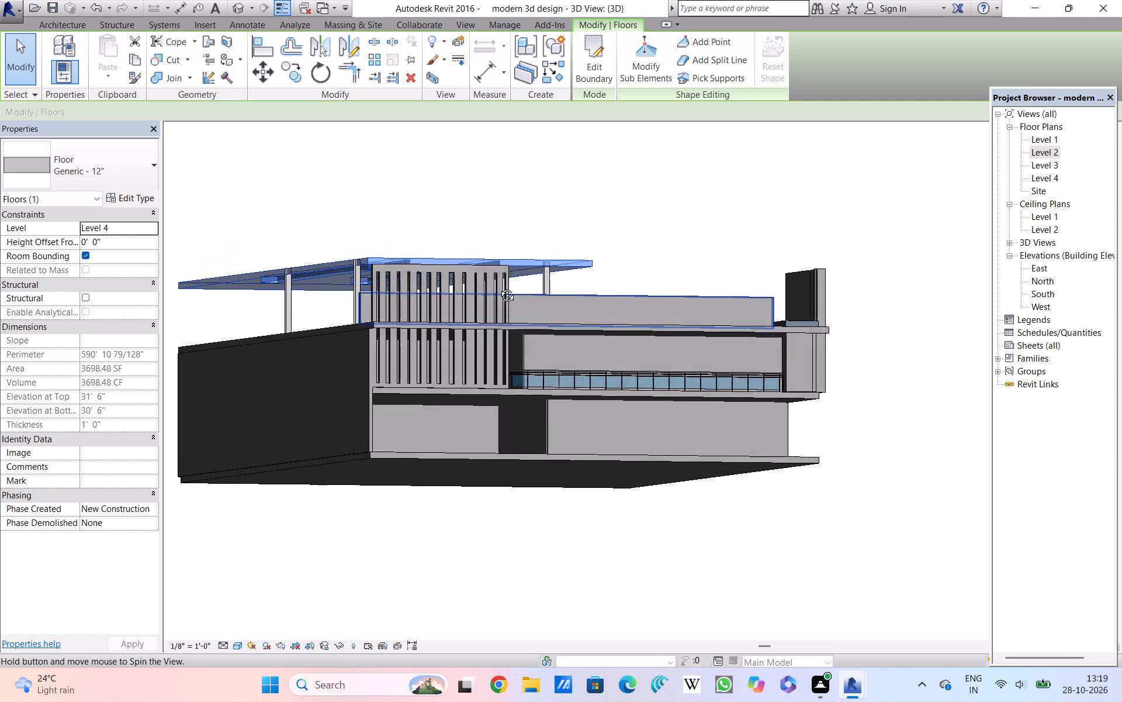
{"action": "middle_click_drag", "start_coordinate": [498, 287], "coordinate": [501, 264], "text": "shift"}
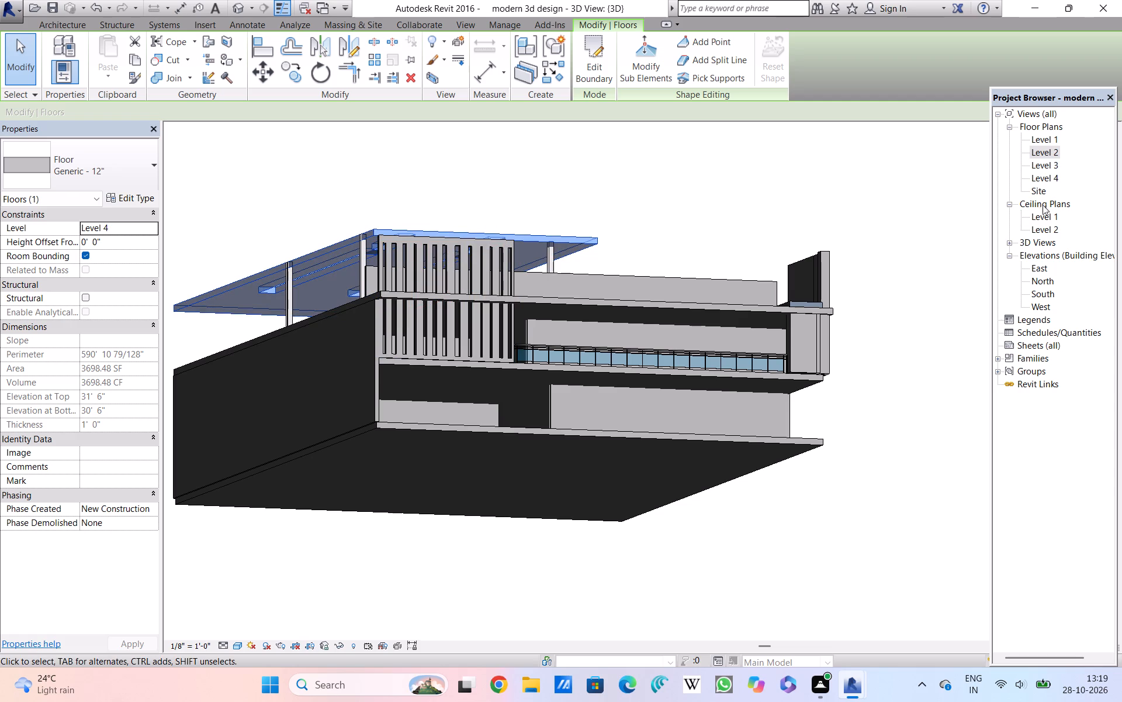
{"action": "left_click", "coordinate": [600, 68]}
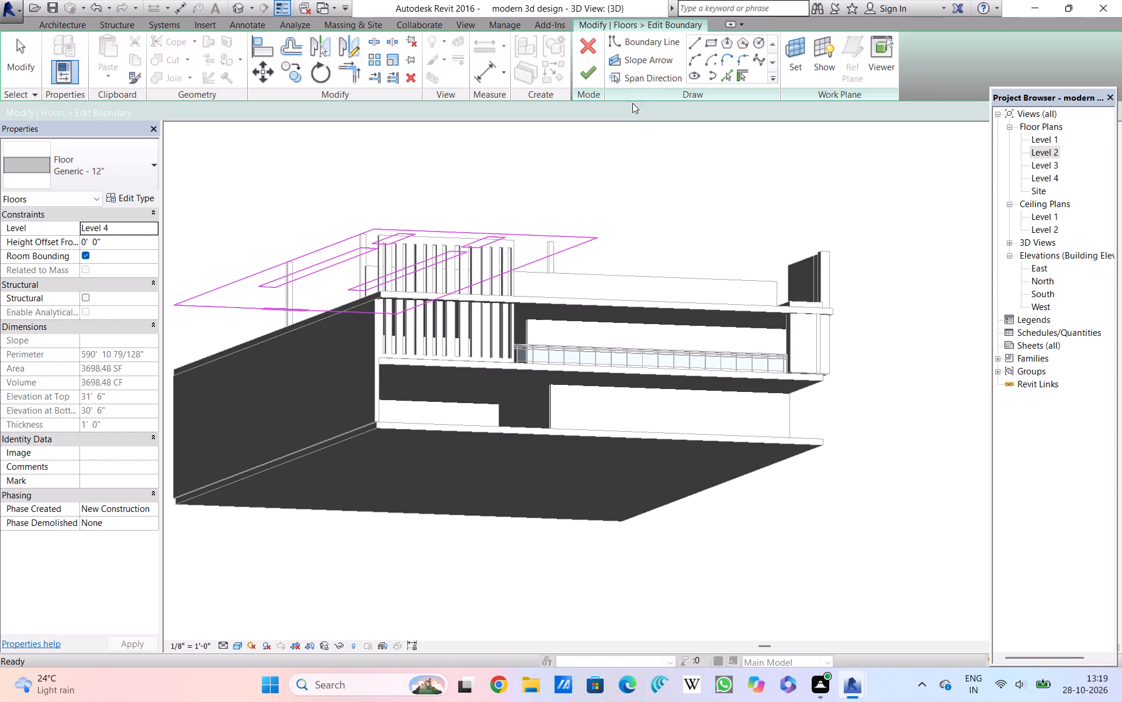
{"action": "middle_click_drag", "start_coordinate": [586, 316], "coordinate": [606, 397]}
{"action": "scroll", "coordinate": [586, 316], "scroll_direction": "down", "scroll_amount": 1}
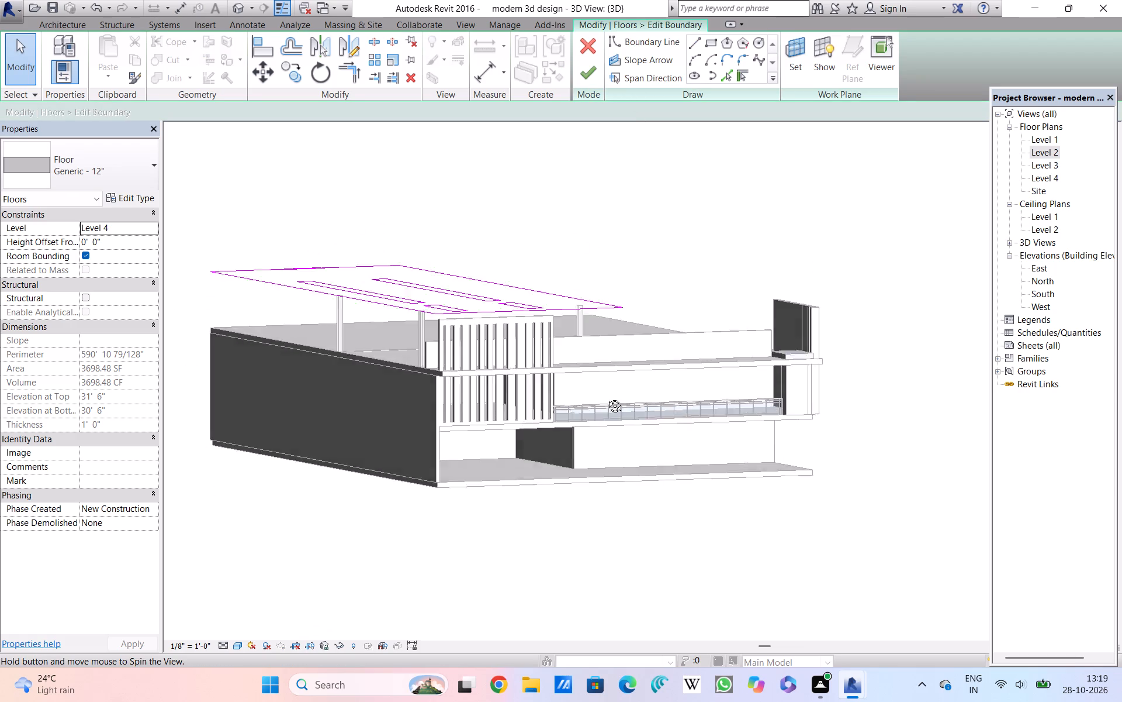
{"action": "middle_click_drag", "start_coordinate": [606, 397], "coordinate": [574, 493]}
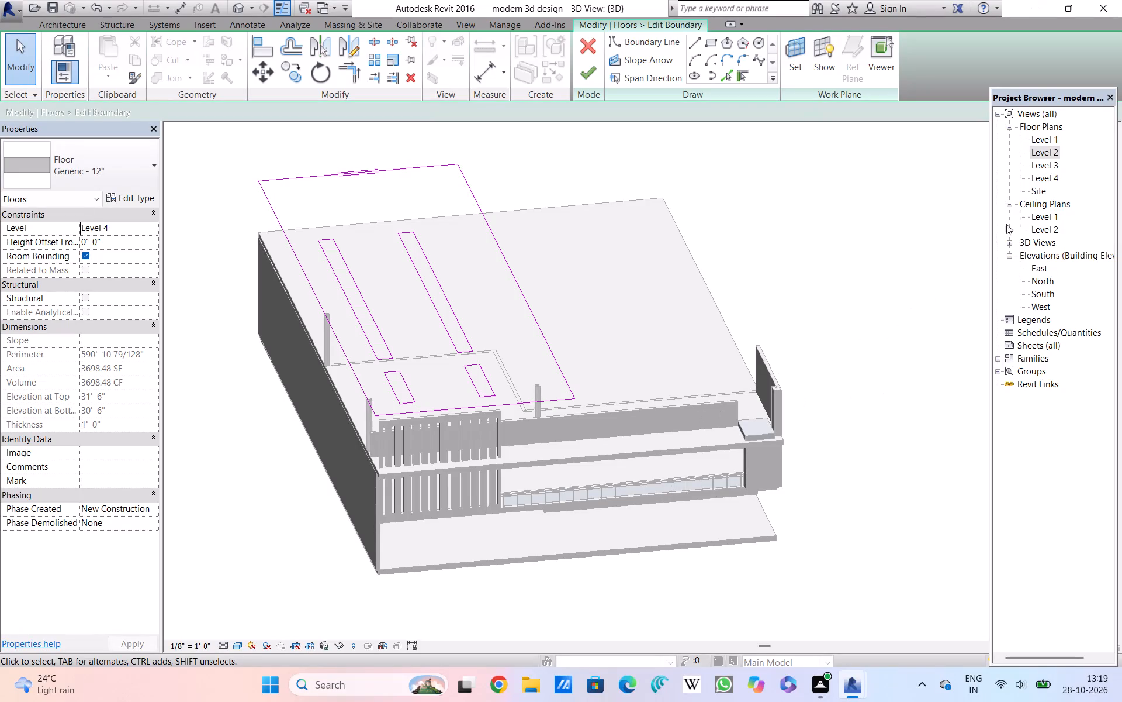
{"action": "double_click", "coordinate": [1032, 178]}
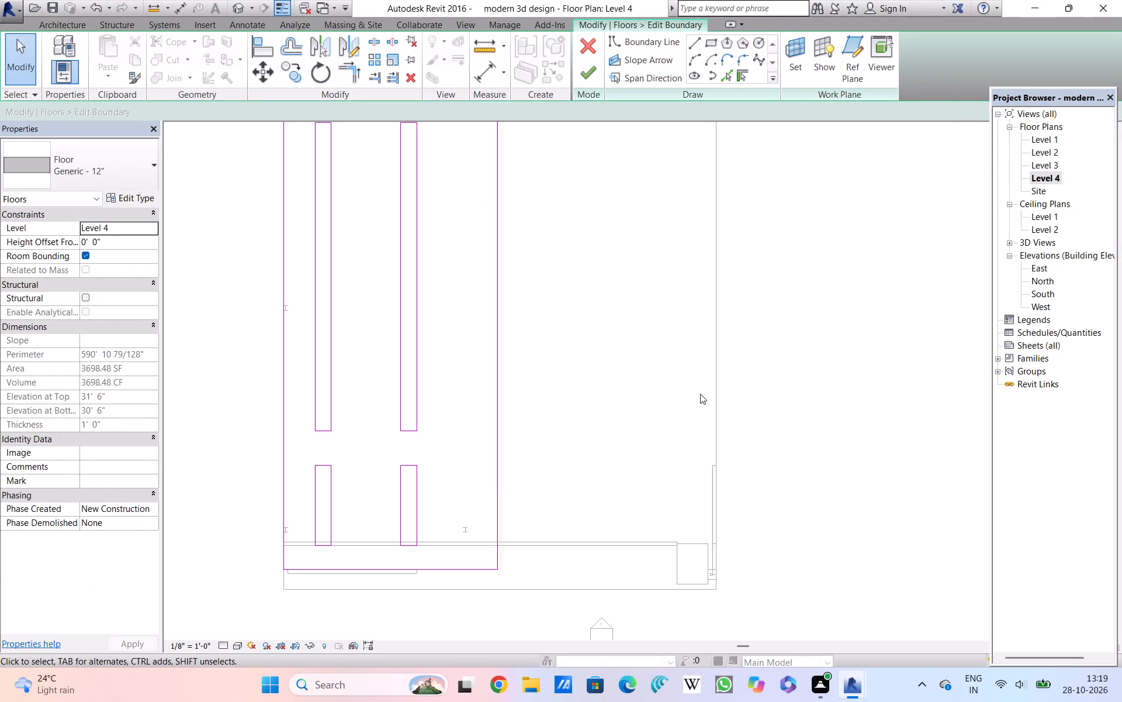
{"action": "scroll", "coordinate": [494, 570], "scroll_direction": "up", "scroll_amount": 2}
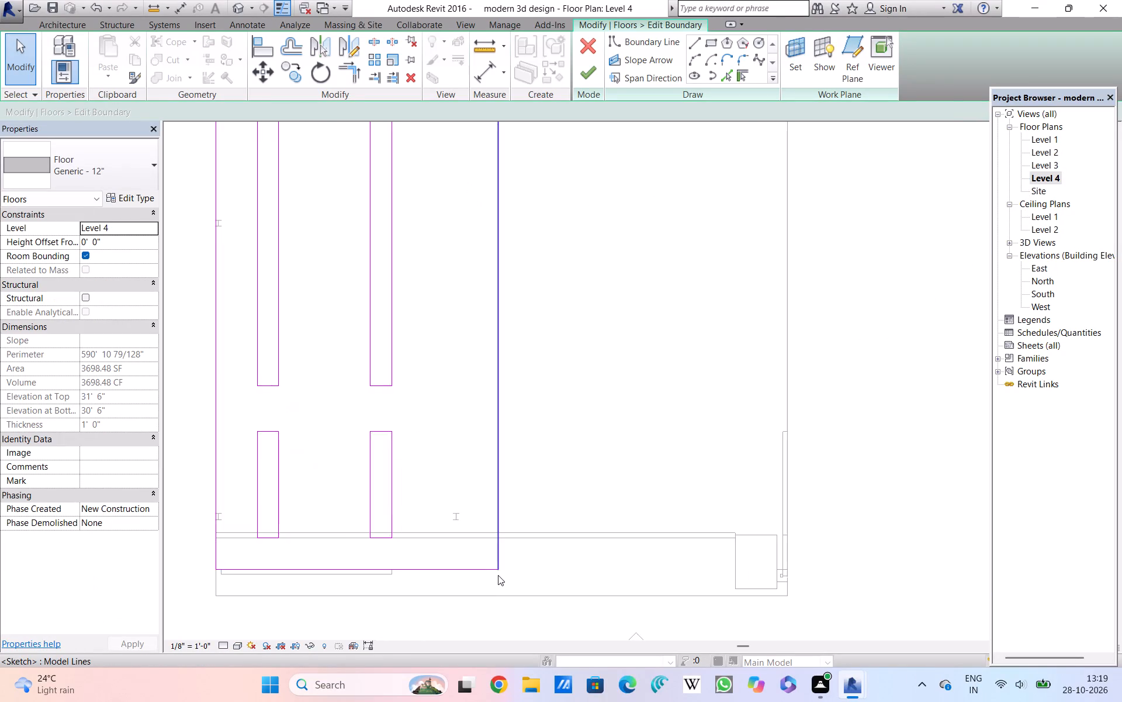
{"action": "scroll", "coordinate": [498, 575], "scroll_direction": "up", "scroll_amount": 2}
{"action": "middle_click_drag", "start_coordinate": [512, 566], "coordinate": [611, 481]}
{"action": "left_click", "coordinate": [570, 484]}
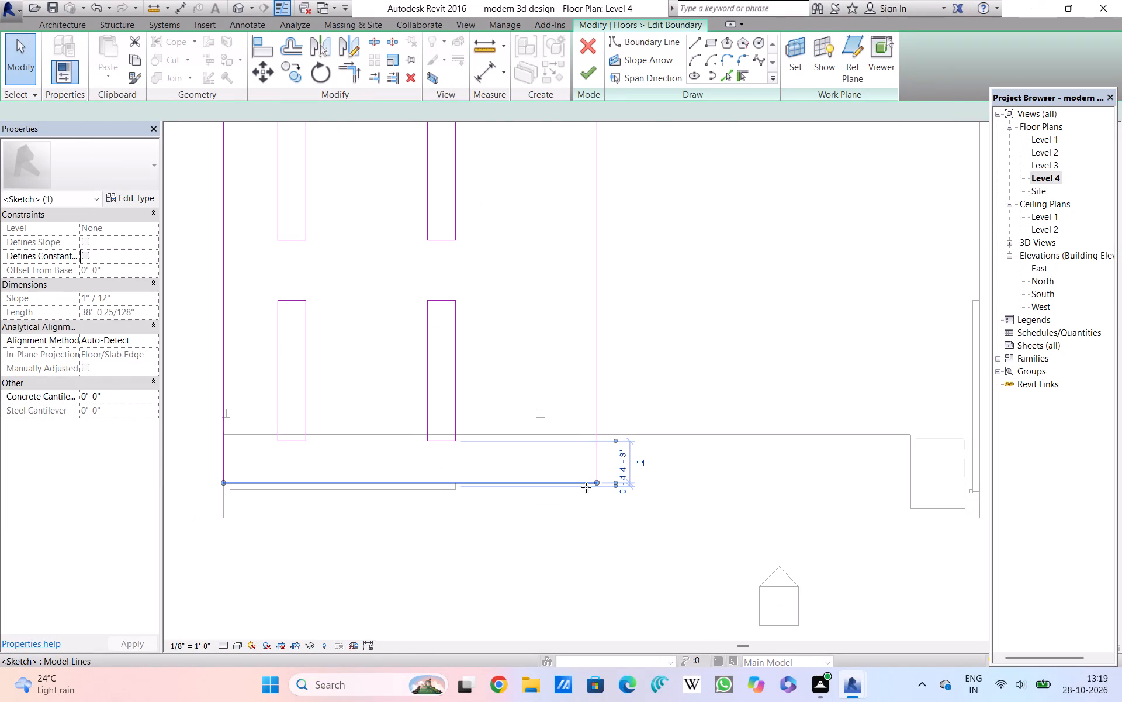
{"action": "left_click_drag", "start_coordinate": [596, 483], "coordinate": [606, 521]}
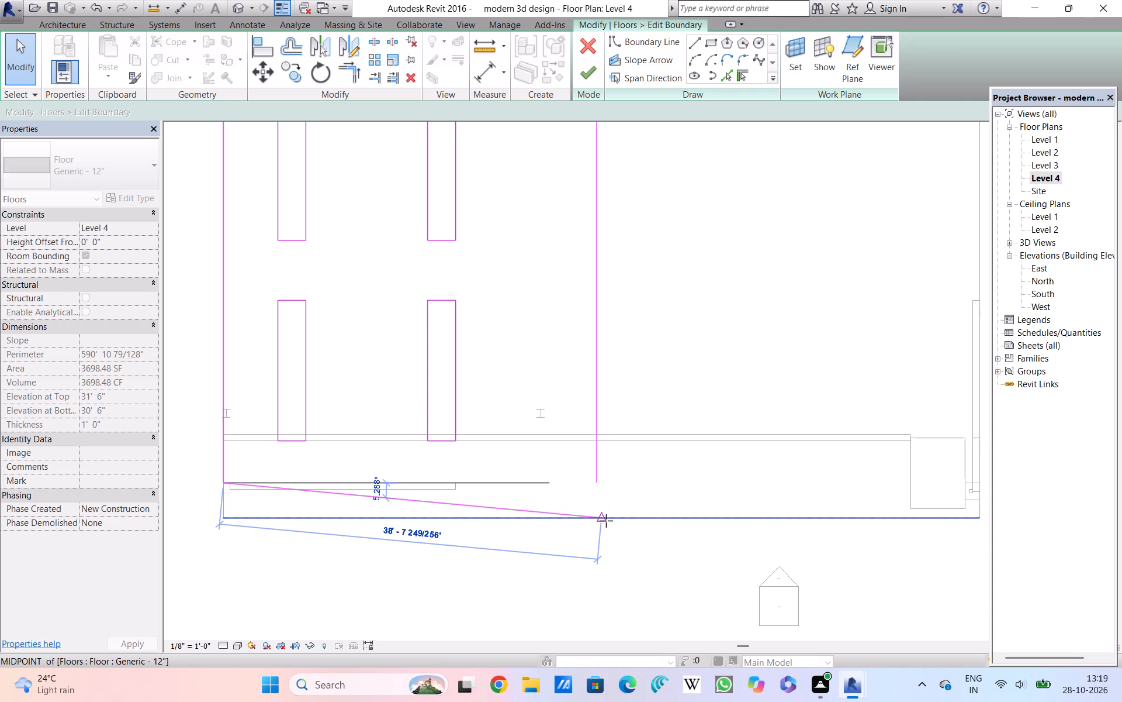
{"action": "left_click_drag", "start_coordinate": [606, 521], "coordinate": [603, 519]}
{"action": "left_click", "coordinate": [602, 519]}
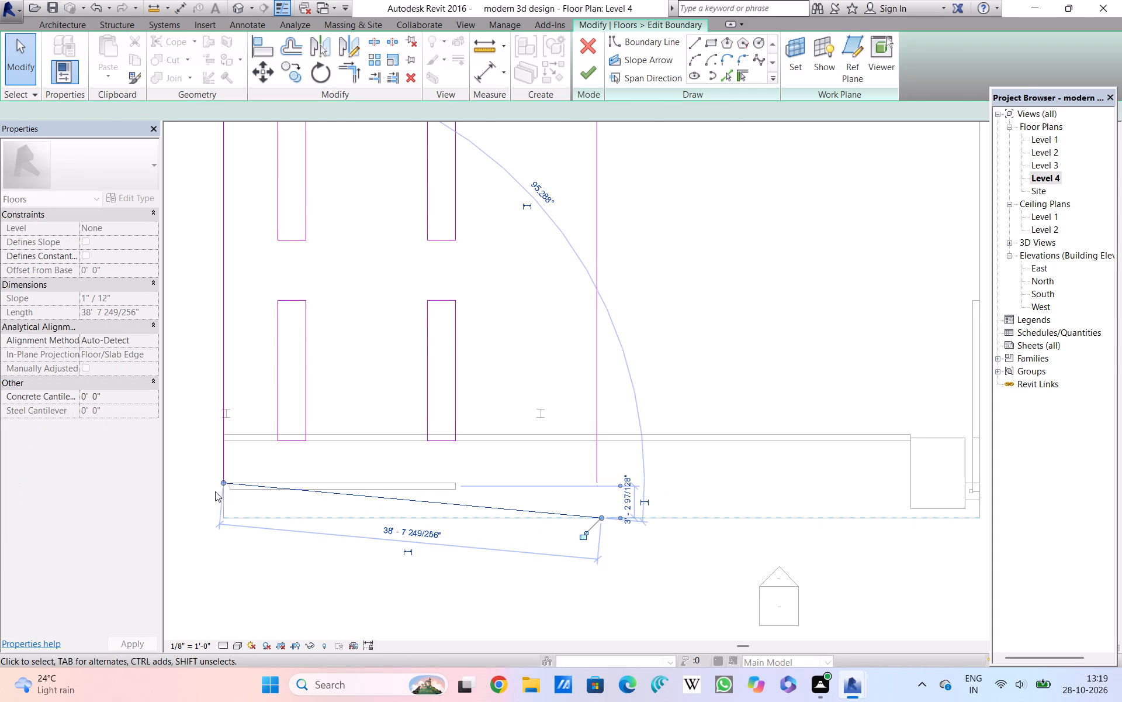
{"action": "left_click_drag", "start_coordinate": [223, 481], "coordinate": [226, 509]}
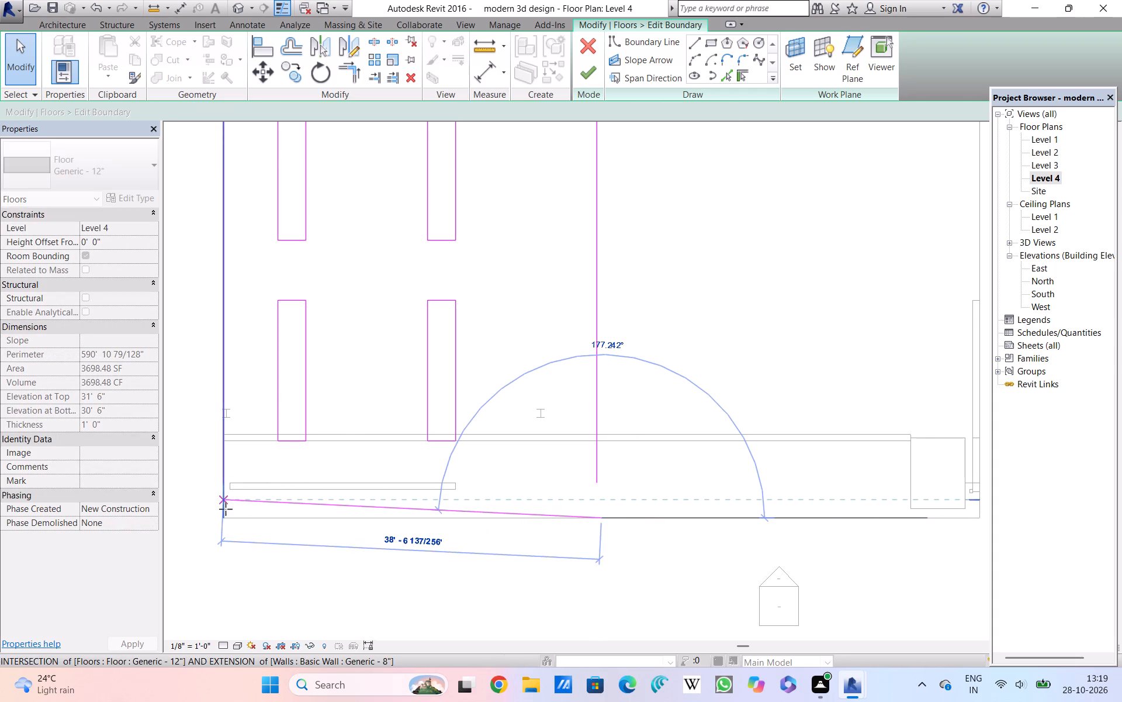
{"action": "left_click_drag", "start_coordinate": [226, 509], "coordinate": [226, 514]}
{"action": "left_click", "coordinate": [227, 514]}
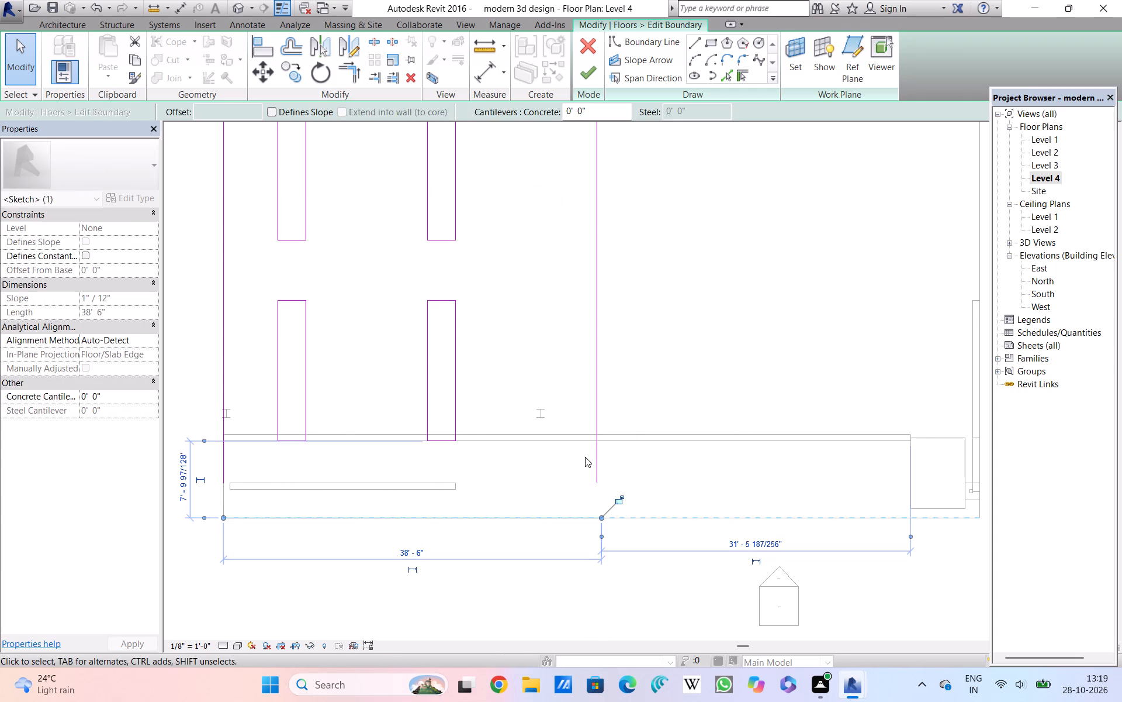
Shift the floor's east boundary line slightly east and extend it south to meet the east end of the relocated south line.
{"action": "left_click", "coordinate": [601, 460]}
{"action": "left_click_drag", "start_coordinate": [601, 461], "coordinate": [610, 508]}
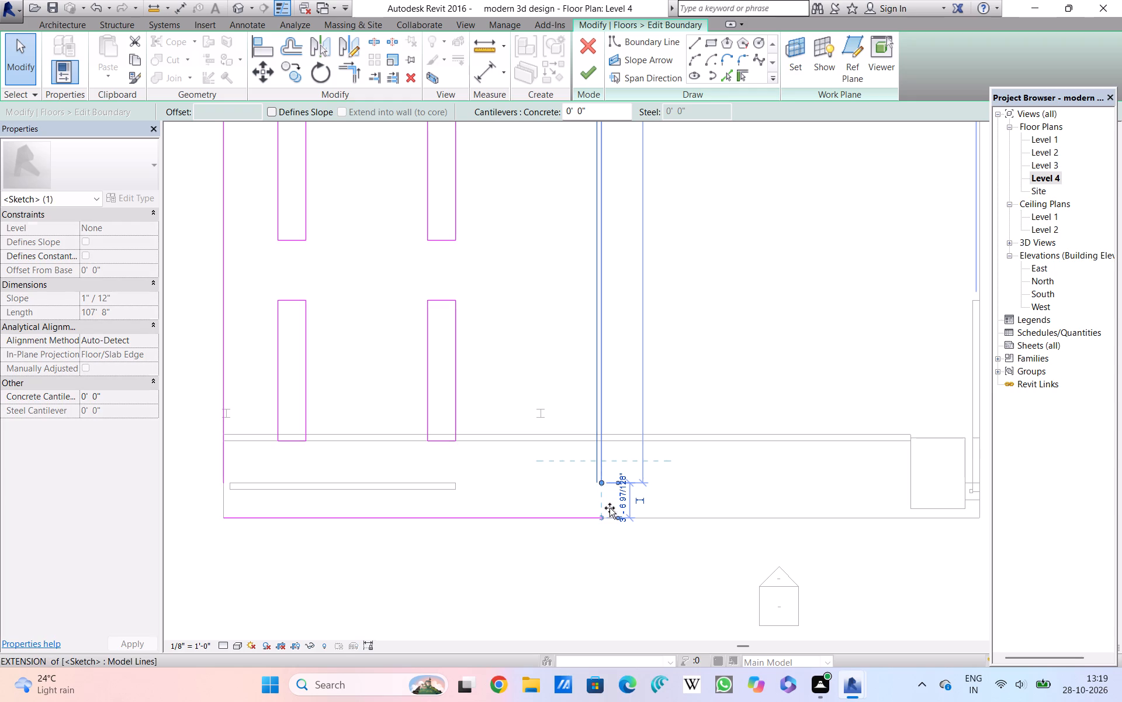
{"action": "left_click_drag", "start_coordinate": [610, 508], "coordinate": [605, 508]}
{"action": "left_click_drag", "start_coordinate": [601, 486], "coordinate": [610, 511]}
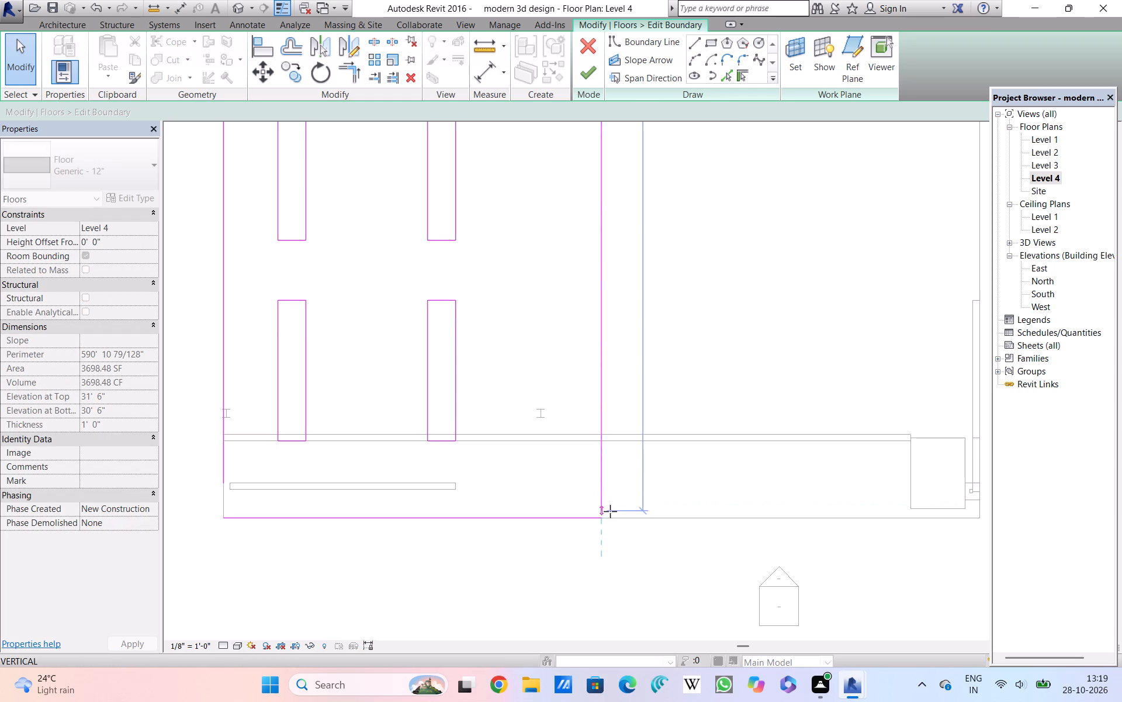
{"action": "left_click_drag", "start_coordinate": [610, 511], "coordinate": [605, 510]}
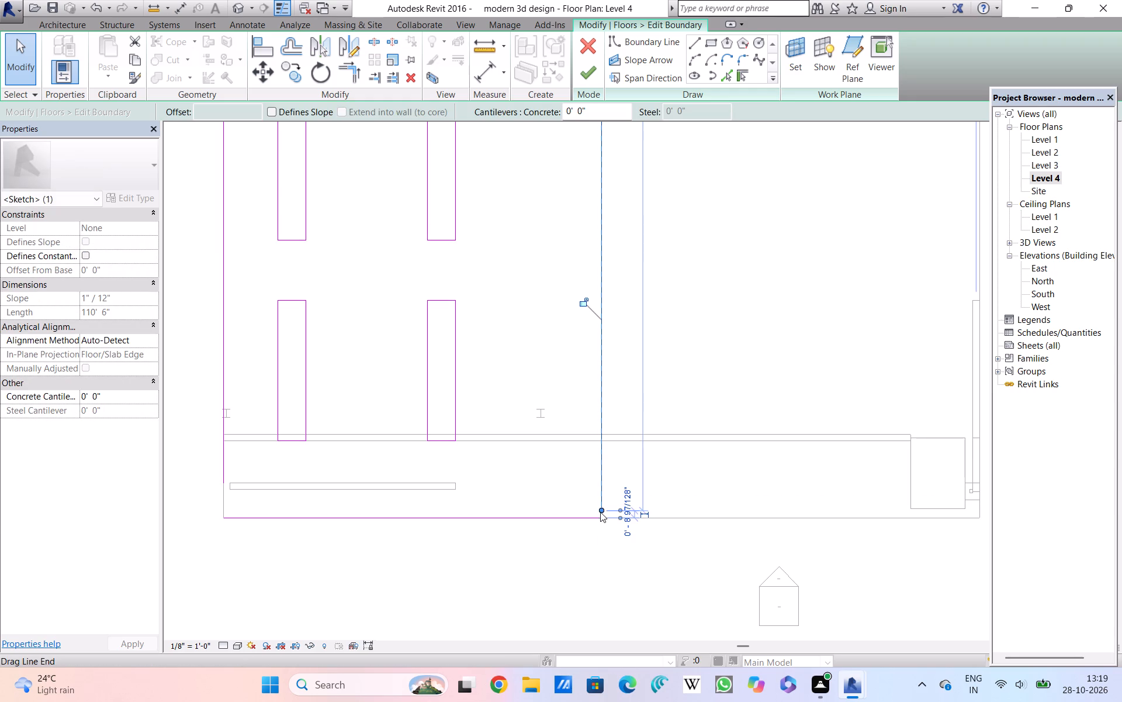
{"action": "left_click_drag", "start_coordinate": [600, 511], "coordinate": [605, 520]}
{"action": "left_click", "coordinate": [604, 518]}
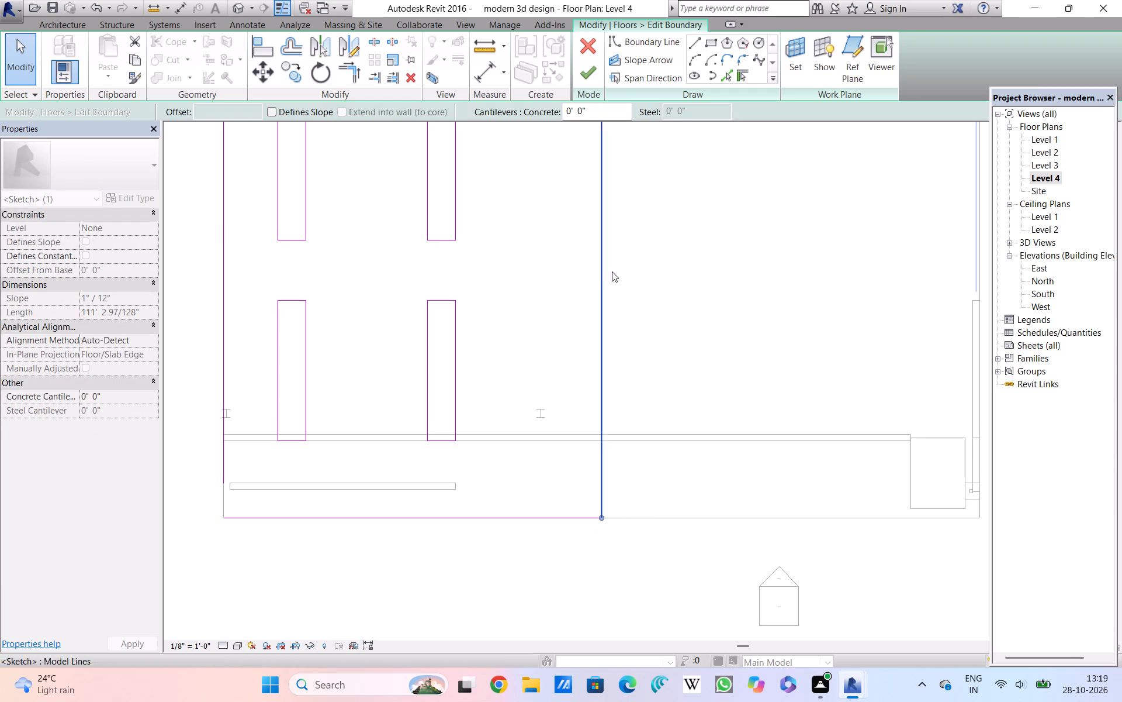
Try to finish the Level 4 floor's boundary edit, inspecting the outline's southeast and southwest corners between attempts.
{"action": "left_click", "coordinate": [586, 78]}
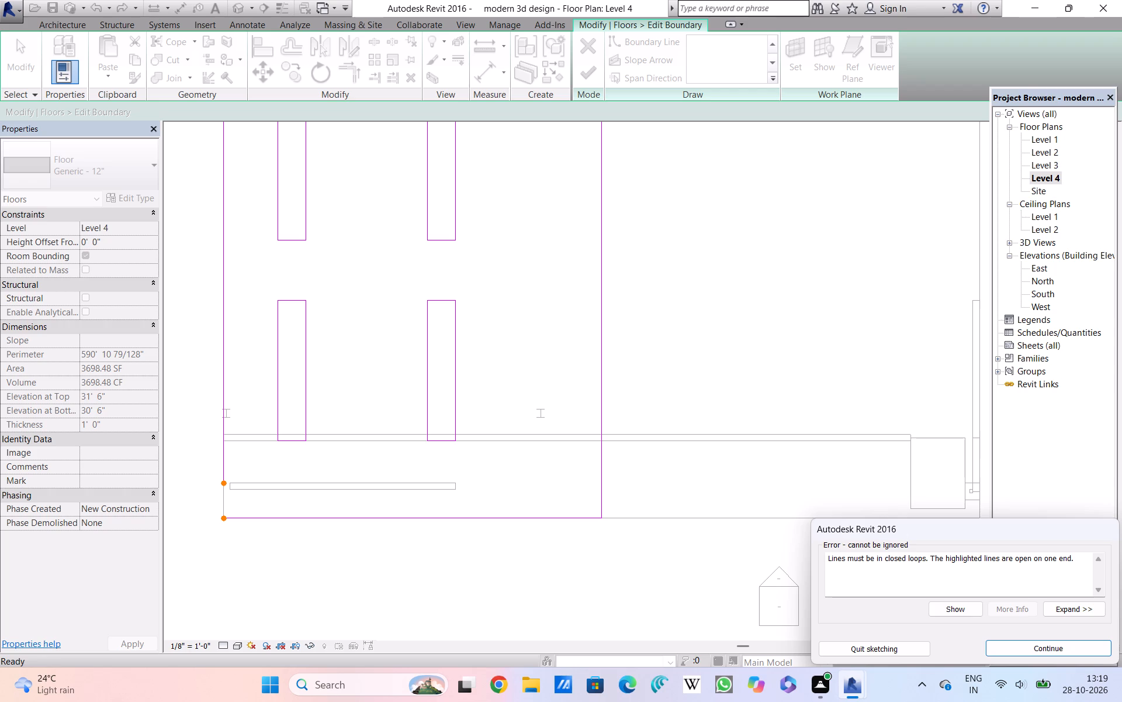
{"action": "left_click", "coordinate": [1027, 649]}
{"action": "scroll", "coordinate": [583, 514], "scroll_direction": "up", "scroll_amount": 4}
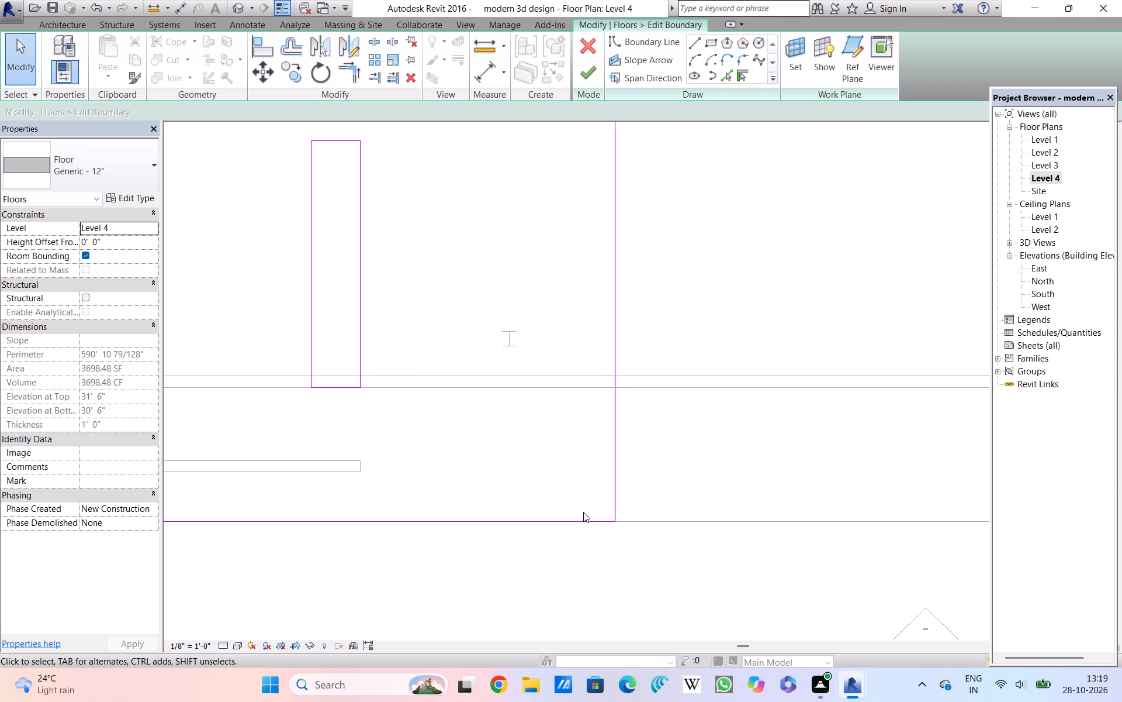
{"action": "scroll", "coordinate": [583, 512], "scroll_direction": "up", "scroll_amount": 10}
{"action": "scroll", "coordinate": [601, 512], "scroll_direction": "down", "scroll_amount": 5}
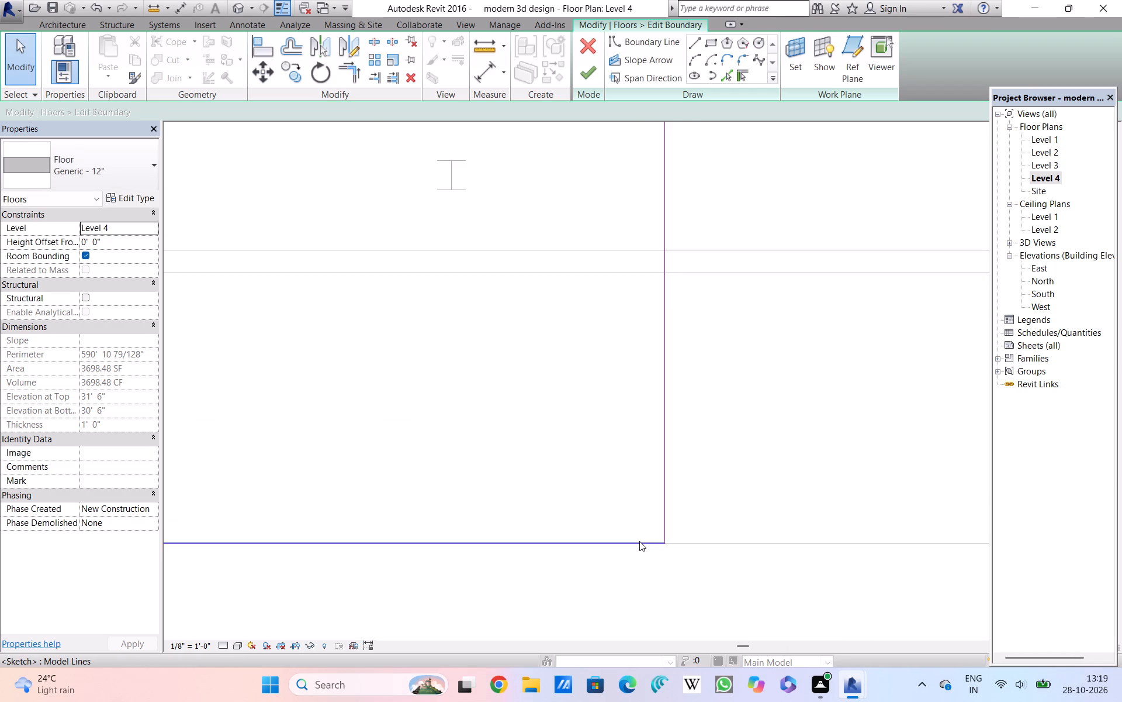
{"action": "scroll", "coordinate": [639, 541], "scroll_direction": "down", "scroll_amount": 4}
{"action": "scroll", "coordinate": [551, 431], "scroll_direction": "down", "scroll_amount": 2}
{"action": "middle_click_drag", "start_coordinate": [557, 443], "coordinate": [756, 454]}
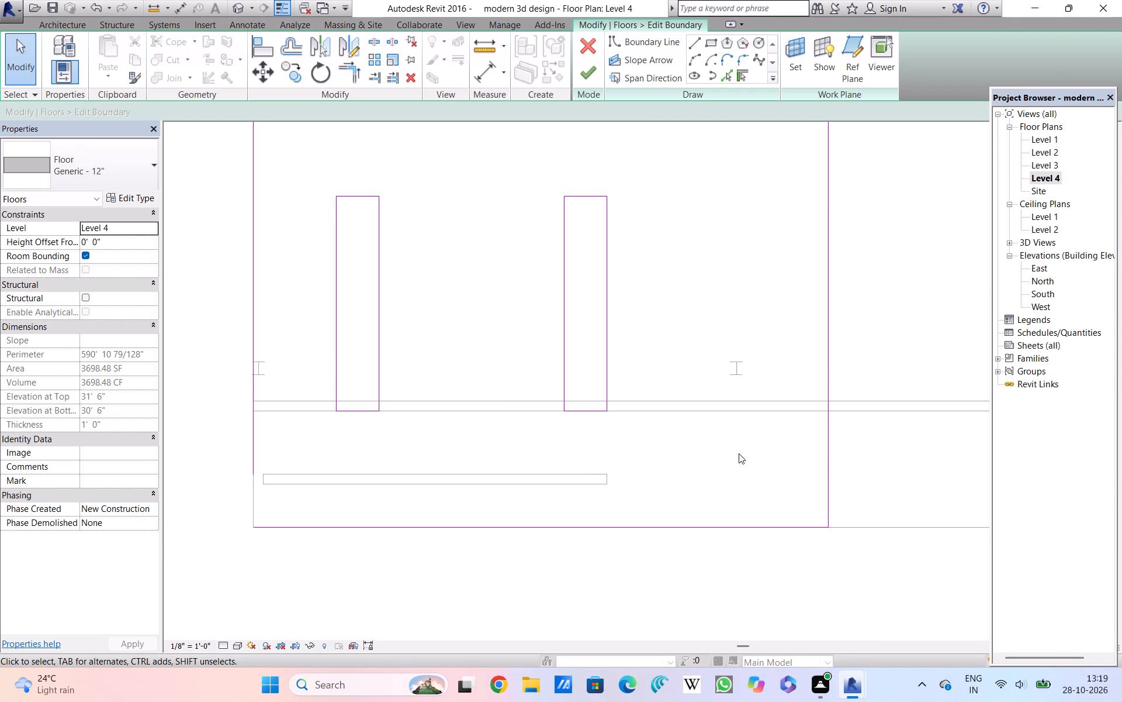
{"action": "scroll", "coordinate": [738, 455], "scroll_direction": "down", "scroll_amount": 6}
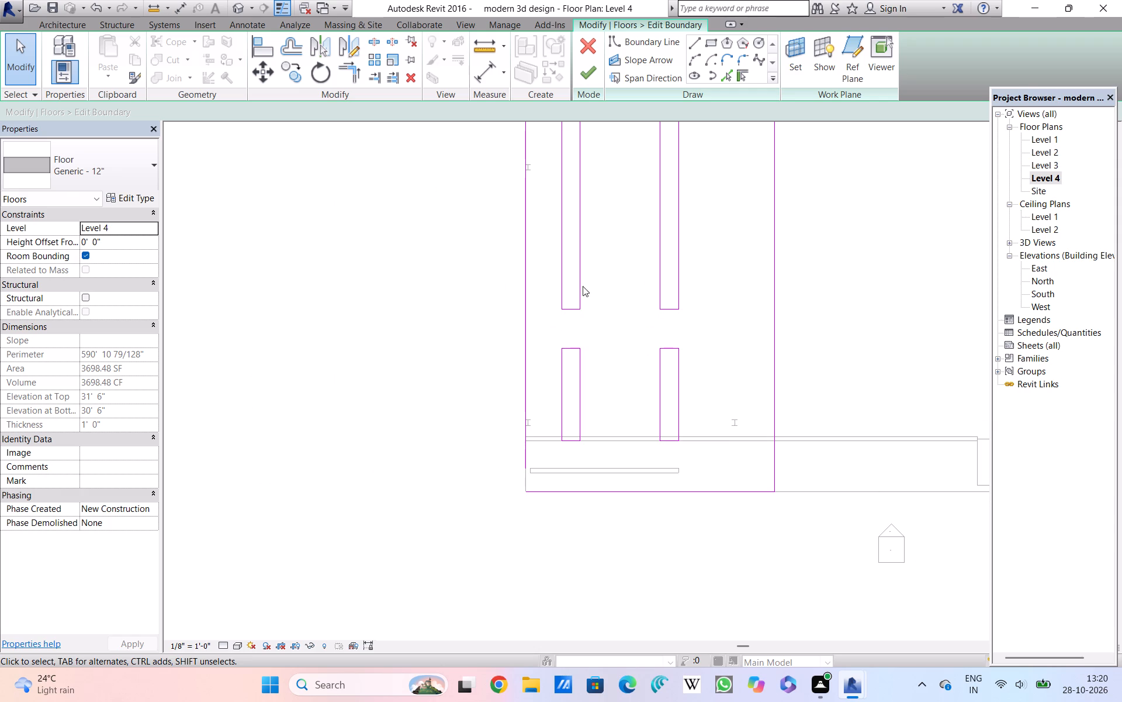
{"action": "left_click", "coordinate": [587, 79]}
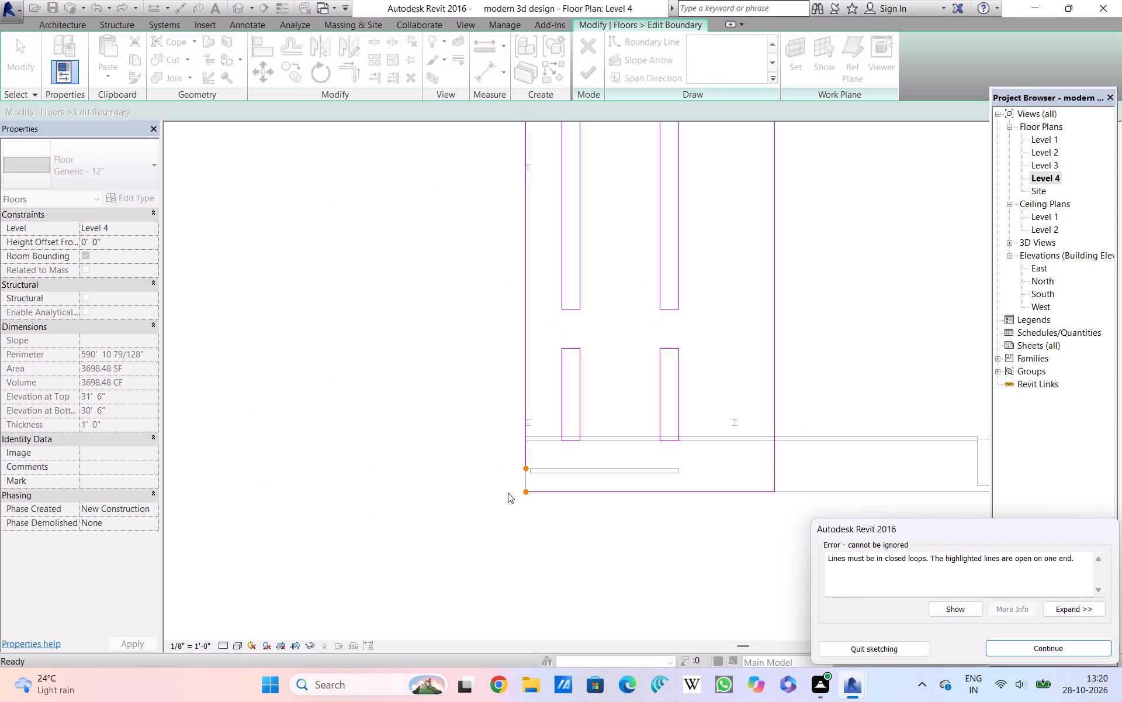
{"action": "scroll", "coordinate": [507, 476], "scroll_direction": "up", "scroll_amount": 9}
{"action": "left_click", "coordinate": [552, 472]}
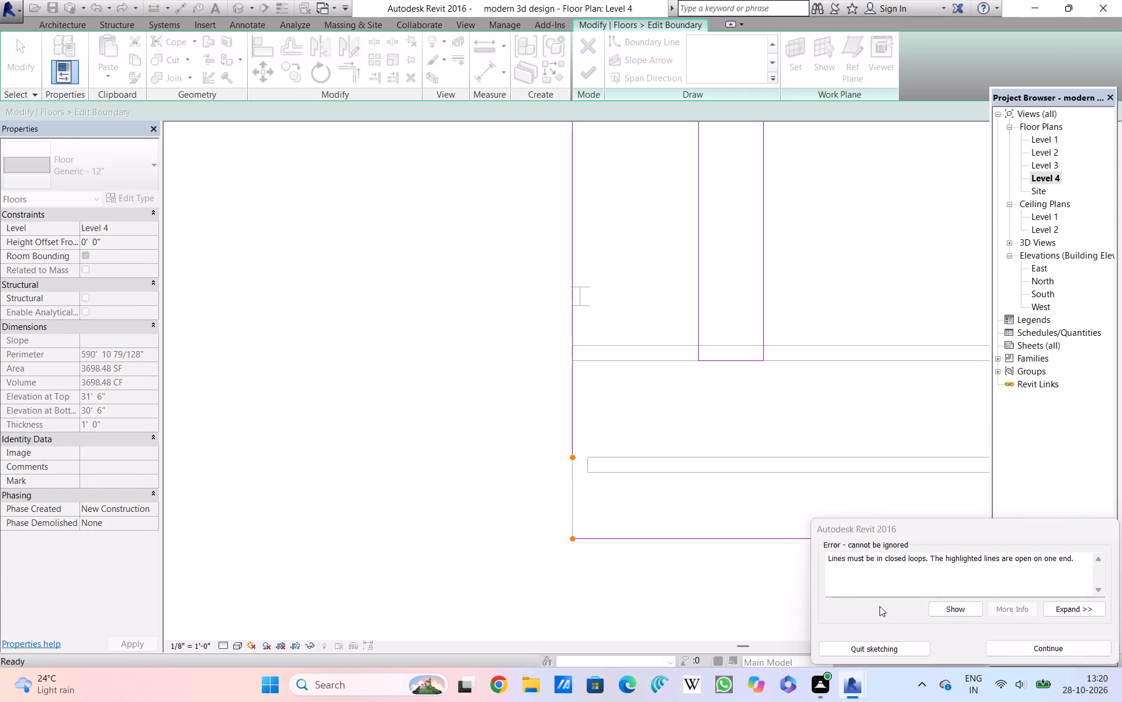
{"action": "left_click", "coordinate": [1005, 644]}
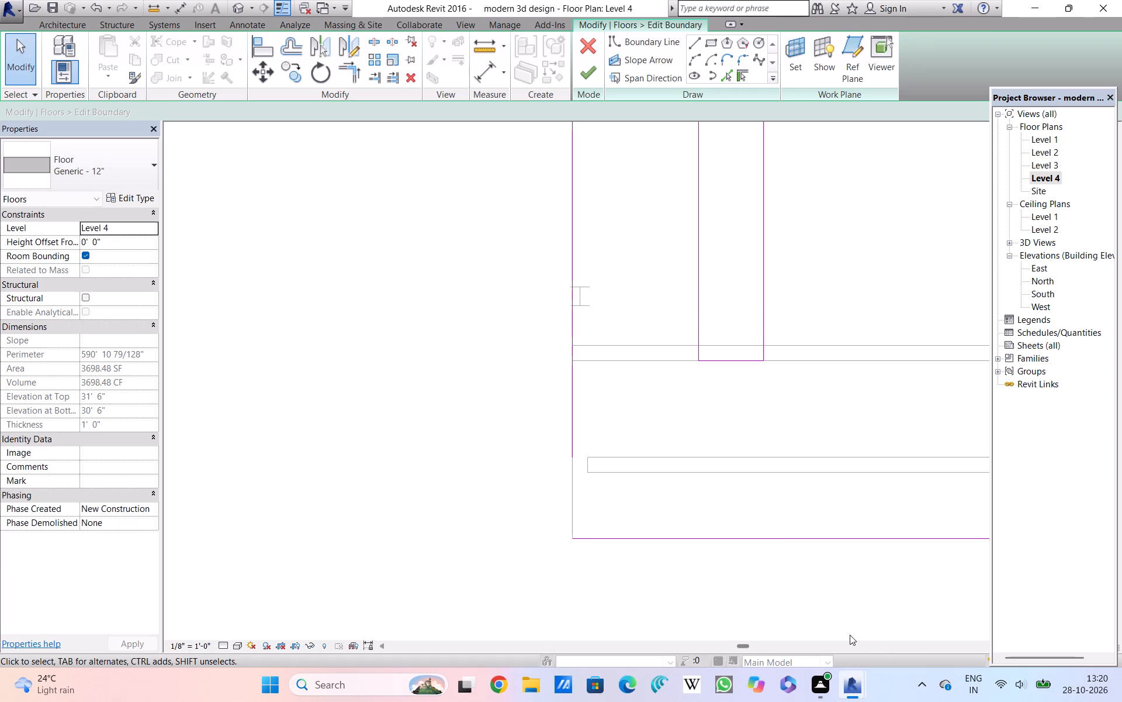
Extend the floor's west boundary line south to the south line's west end, closing the outline, and finish the boundary edit.
{"action": "left_click", "coordinate": [572, 443]}
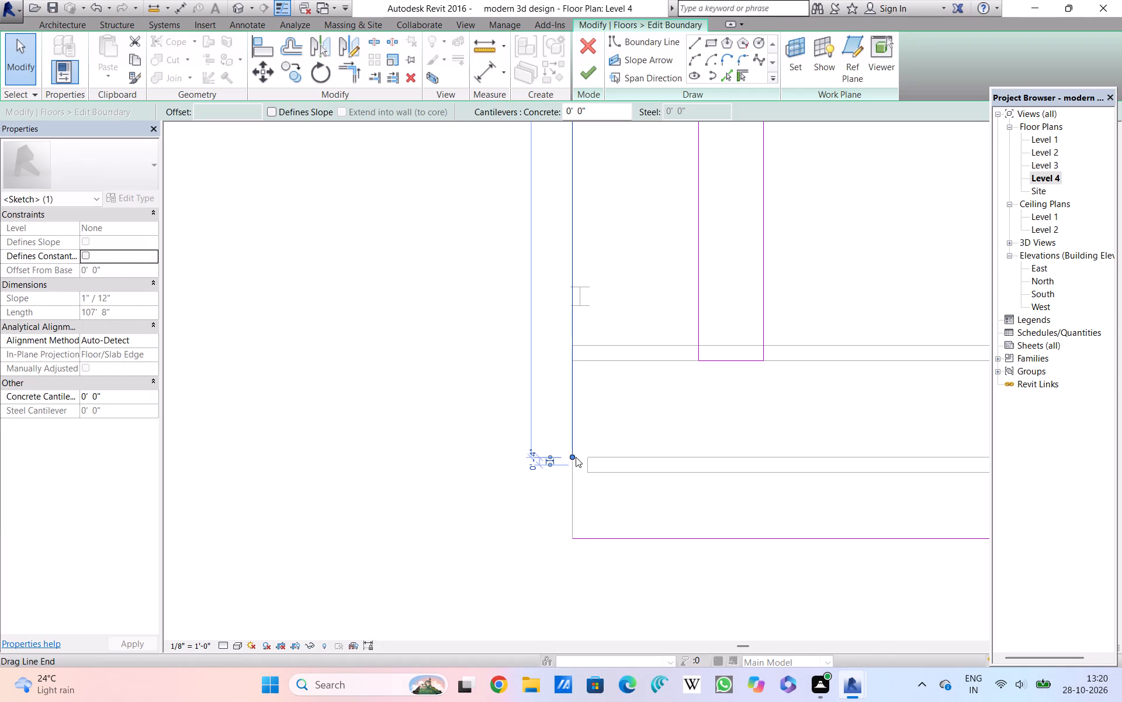
{"action": "left_click_drag", "start_coordinate": [572, 458], "coordinate": [573, 538]}
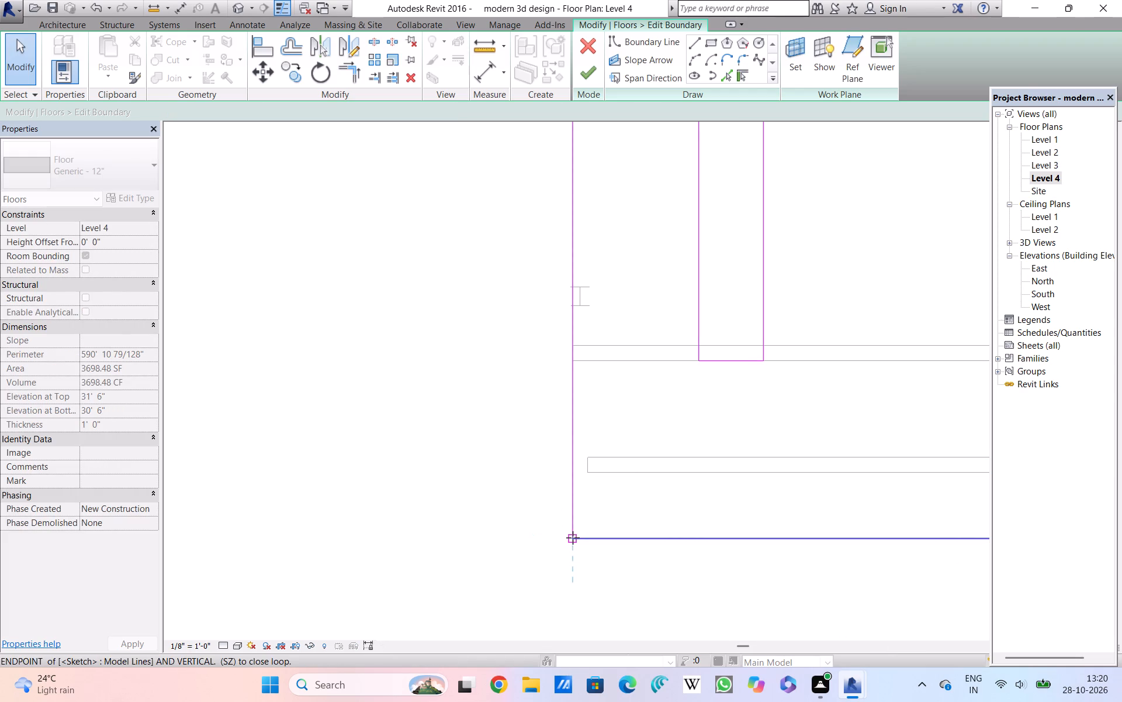
{"action": "left_click_drag", "start_coordinate": [573, 538], "coordinate": [573, 537]}
{"action": "scroll", "coordinate": [528, 484], "scroll_direction": "down", "scroll_amount": 10}
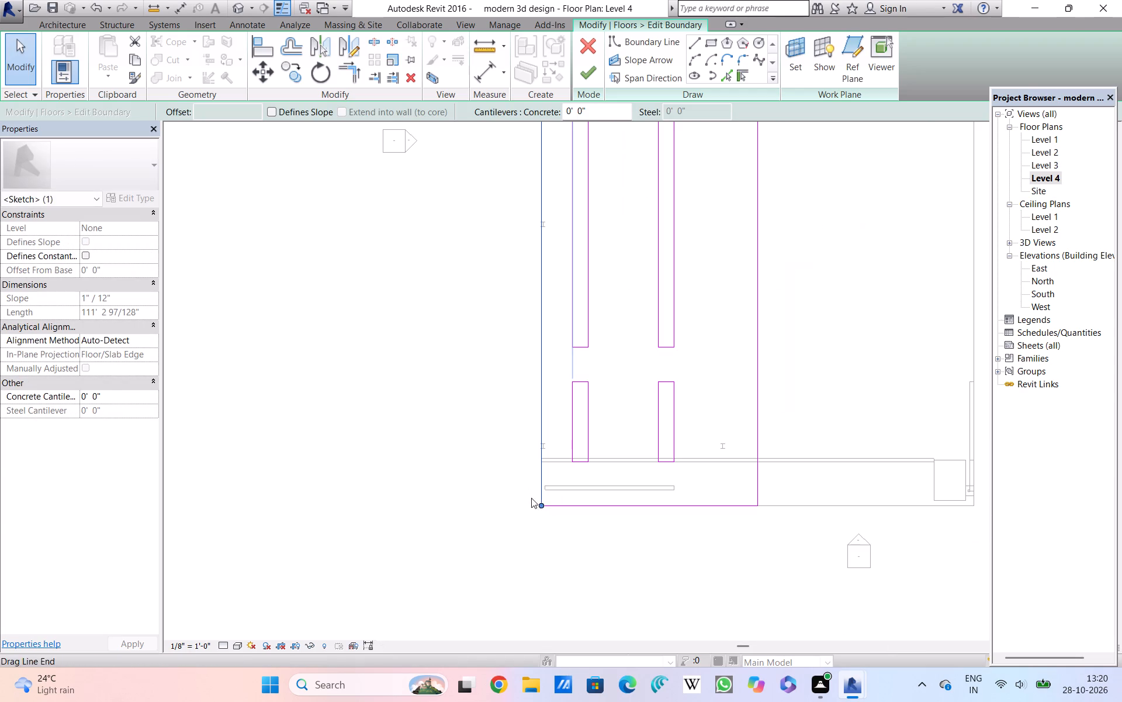
{"action": "left_click", "coordinate": [488, 483]}
{"action": "scroll", "coordinate": [494, 480], "scroll_direction": "down", "scroll_amount": 5}
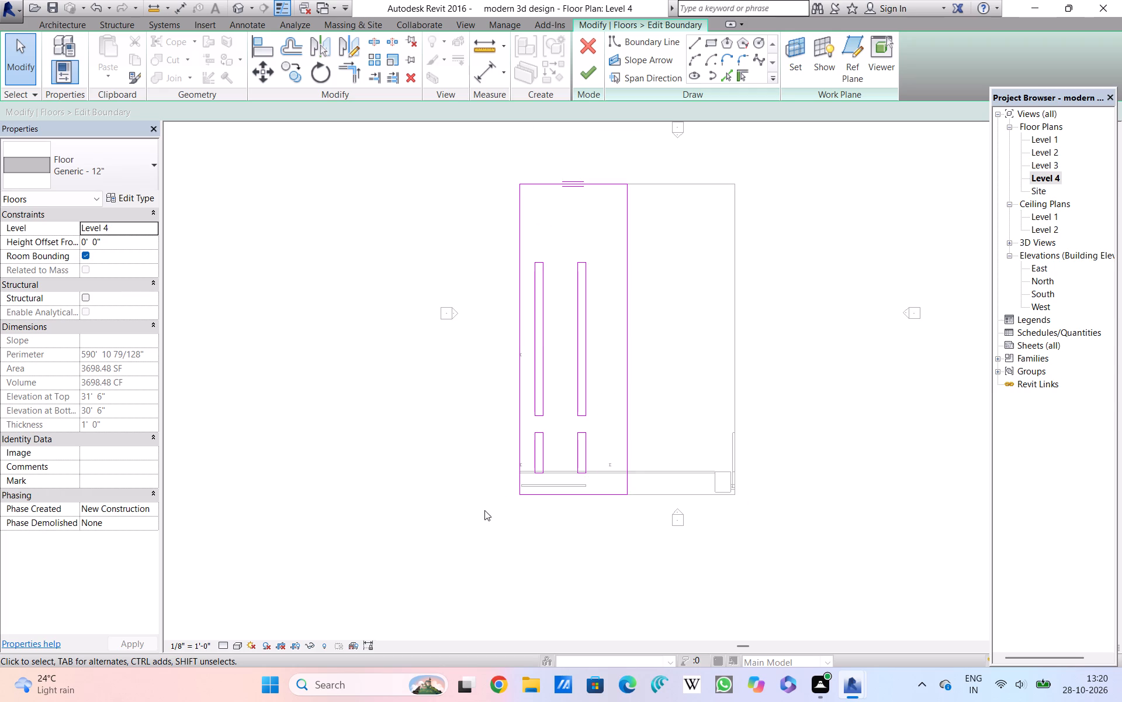
{"action": "left_click", "coordinate": [590, 81]}
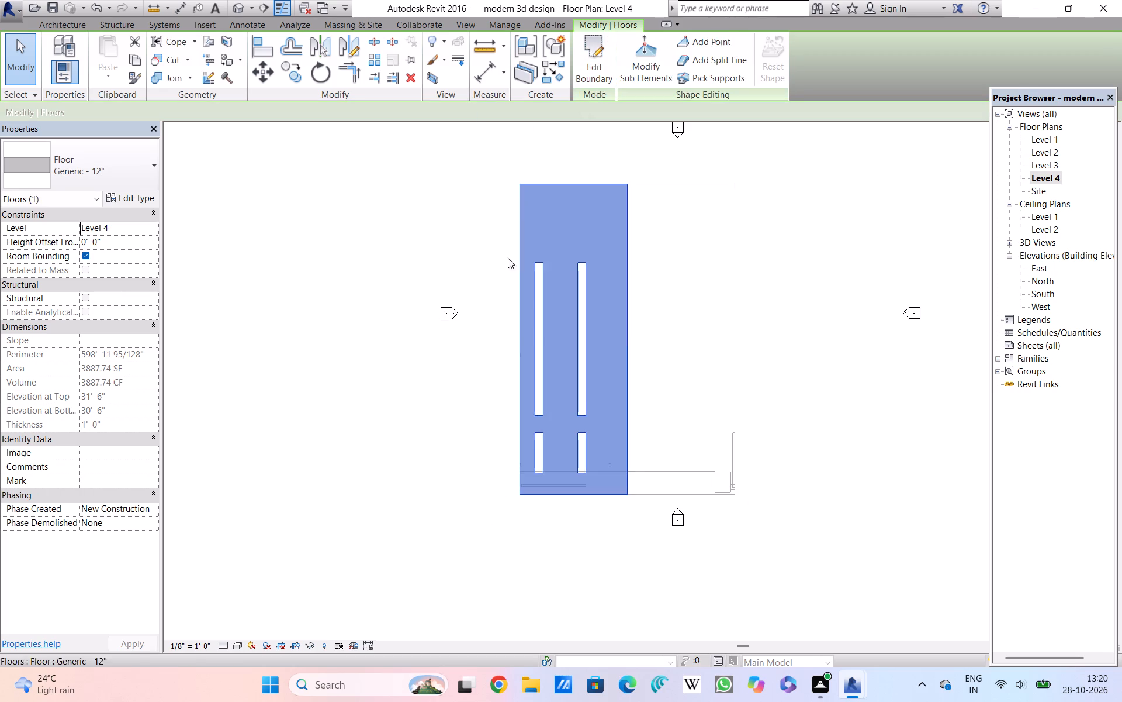
{"action": "double_click", "coordinate": [456, 404]}
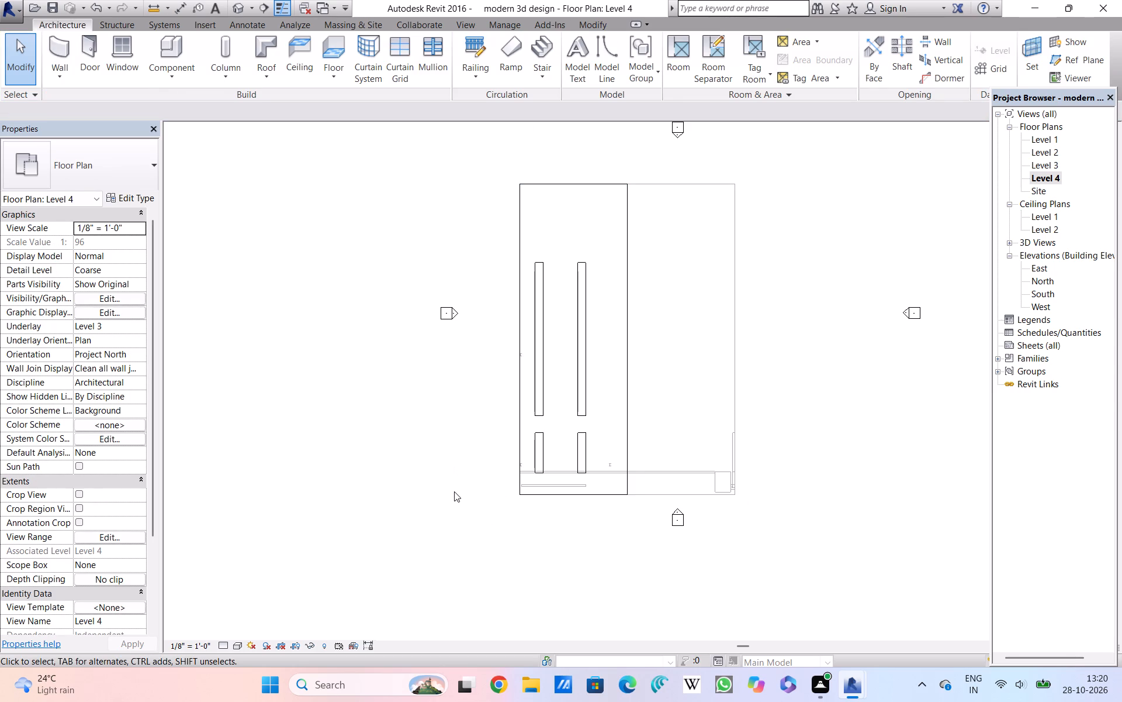
Inspect the extended Level 4 slab and the south facade in the 3D view, from below and from above.
{"action": "middle_click_drag", "start_coordinate": [455, 497], "coordinate": [467, 439], "text": "shift"}
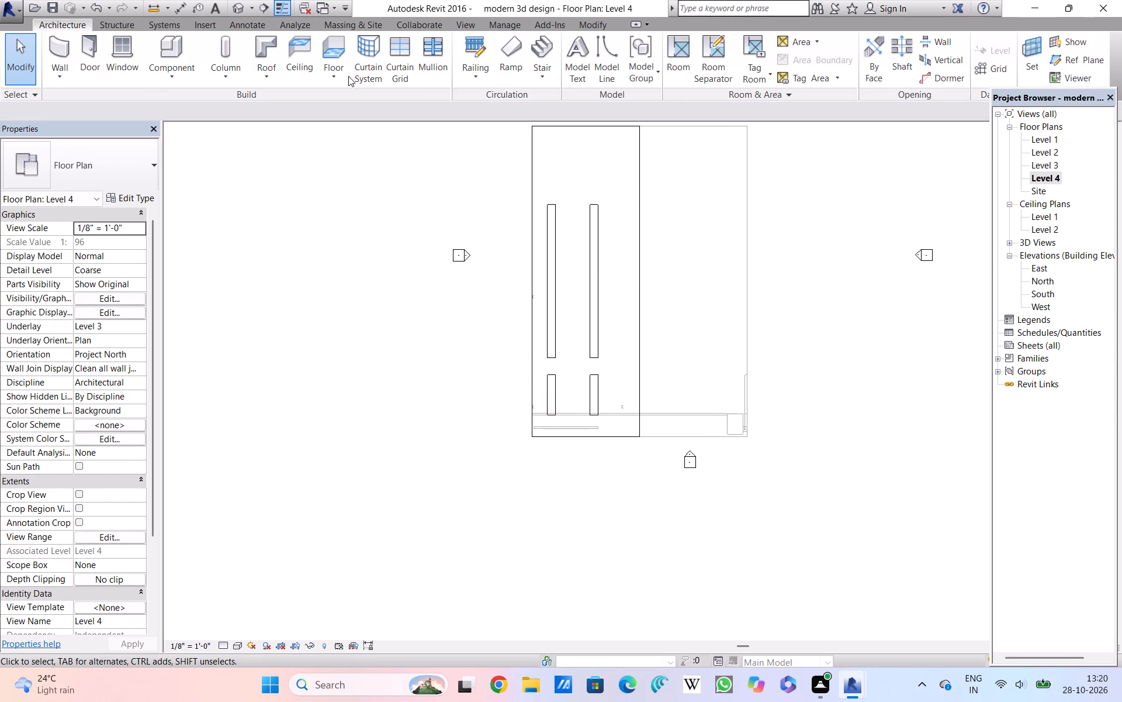
{"action": "left_click", "coordinate": [240, 7]}
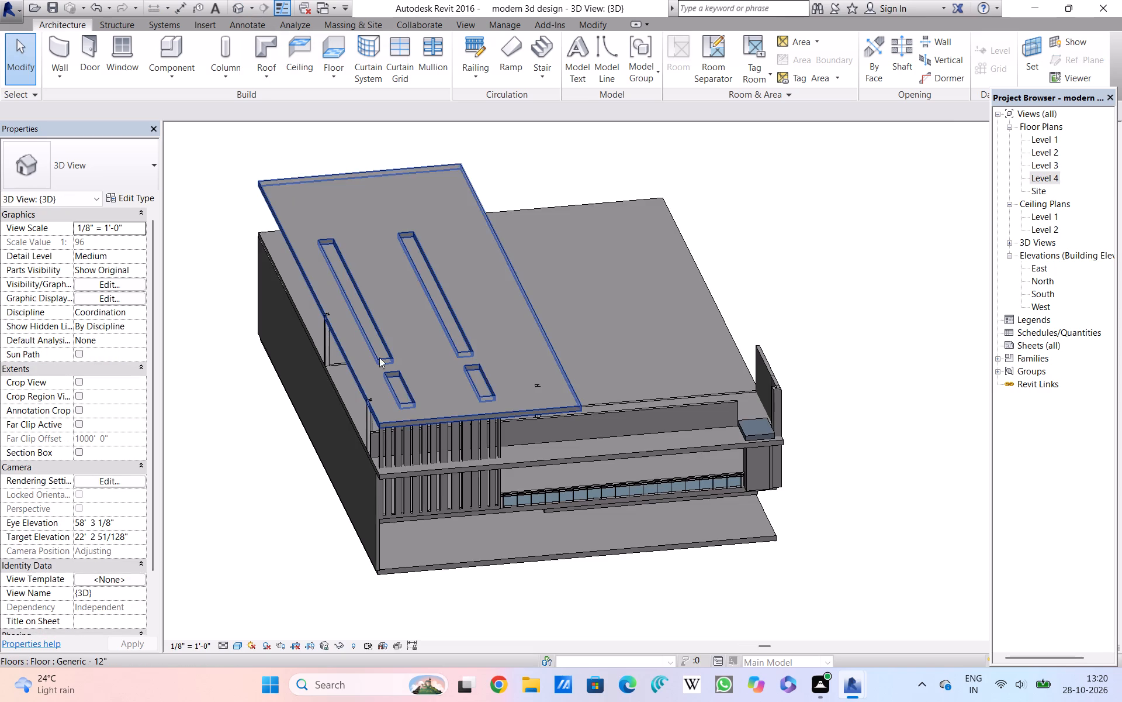
{"action": "scroll", "coordinate": [517, 472], "scroll_direction": "down", "scroll_amount": 1, "text": "shift"}
{"action": "middle_click_drag", "start_coordinate": [517, 472], "coordinate": [539, 290], "text": "shift"}
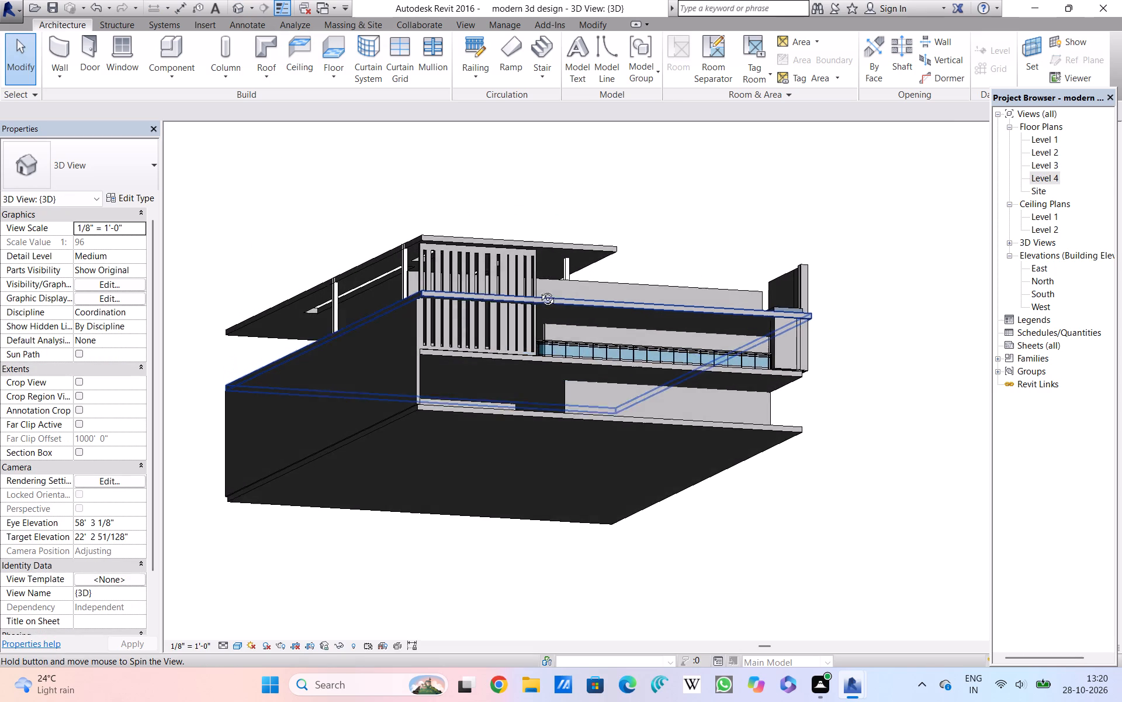
{"action": "middle_click_drag", "start_coordinate": [539, 290], "coordinate": [539, 288], "text": "shift"}
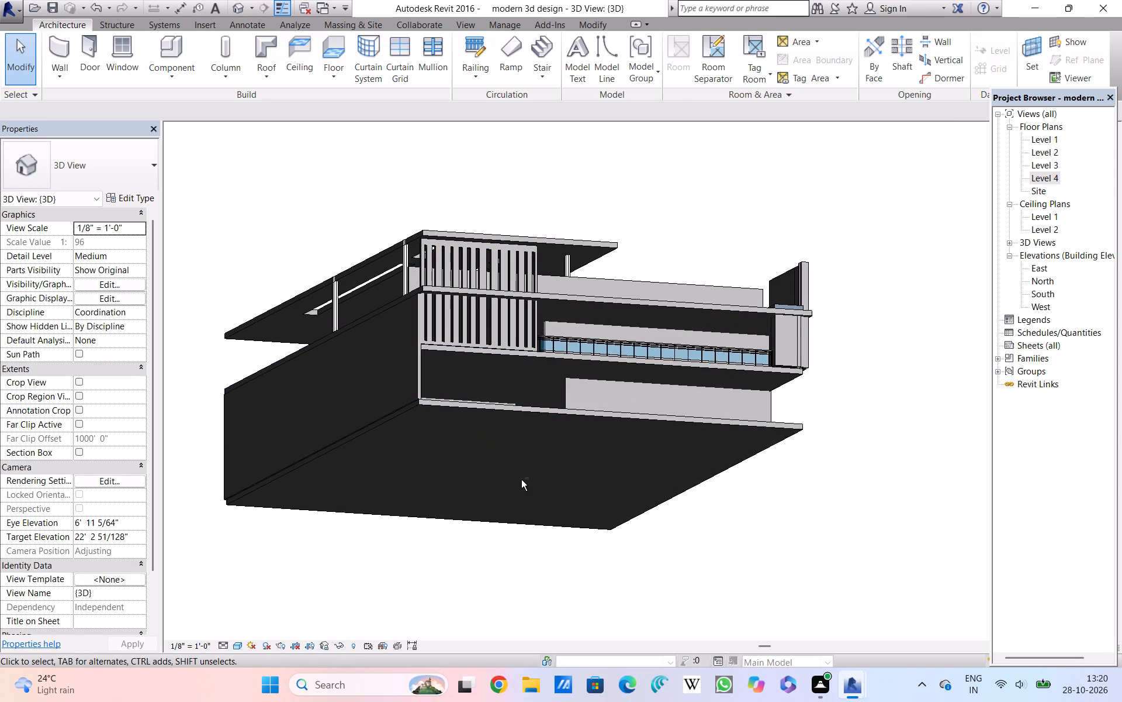
{"action": "middle_click_drag", "start_coordinate": [529, 512], "coordinate": [531, 574], "text": "shift"}
{"action": "middle_click_drag", "start_coordinate": [598, 529], "coordinate": [569, 546], "text": "shift"}
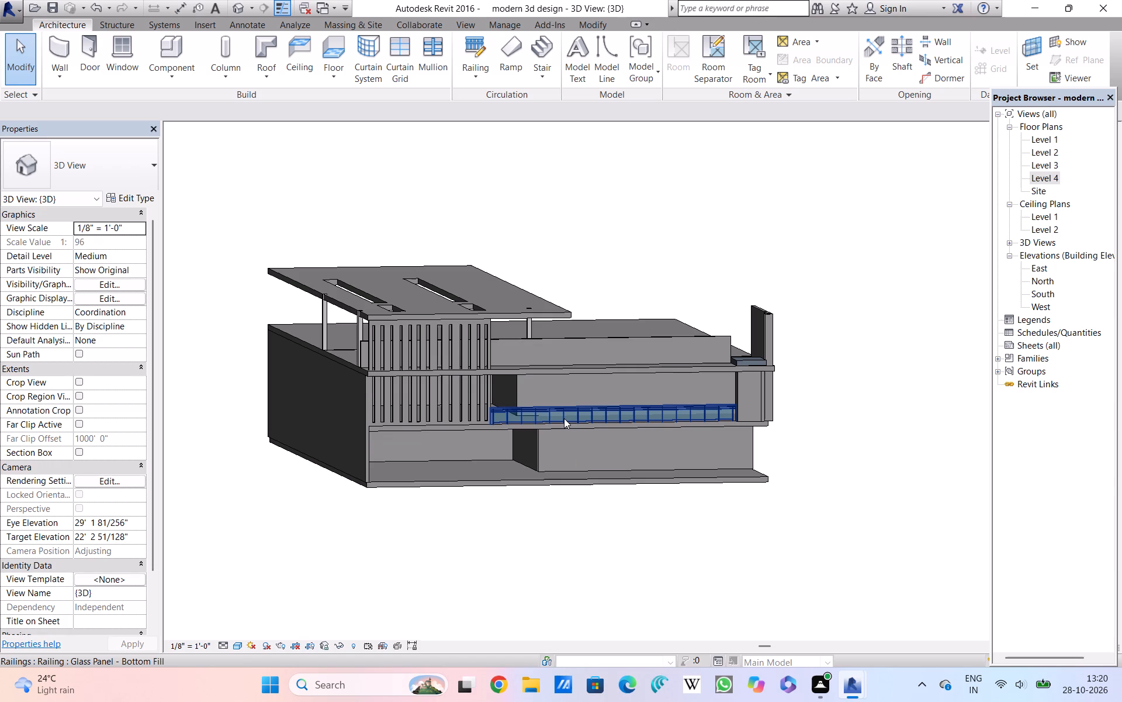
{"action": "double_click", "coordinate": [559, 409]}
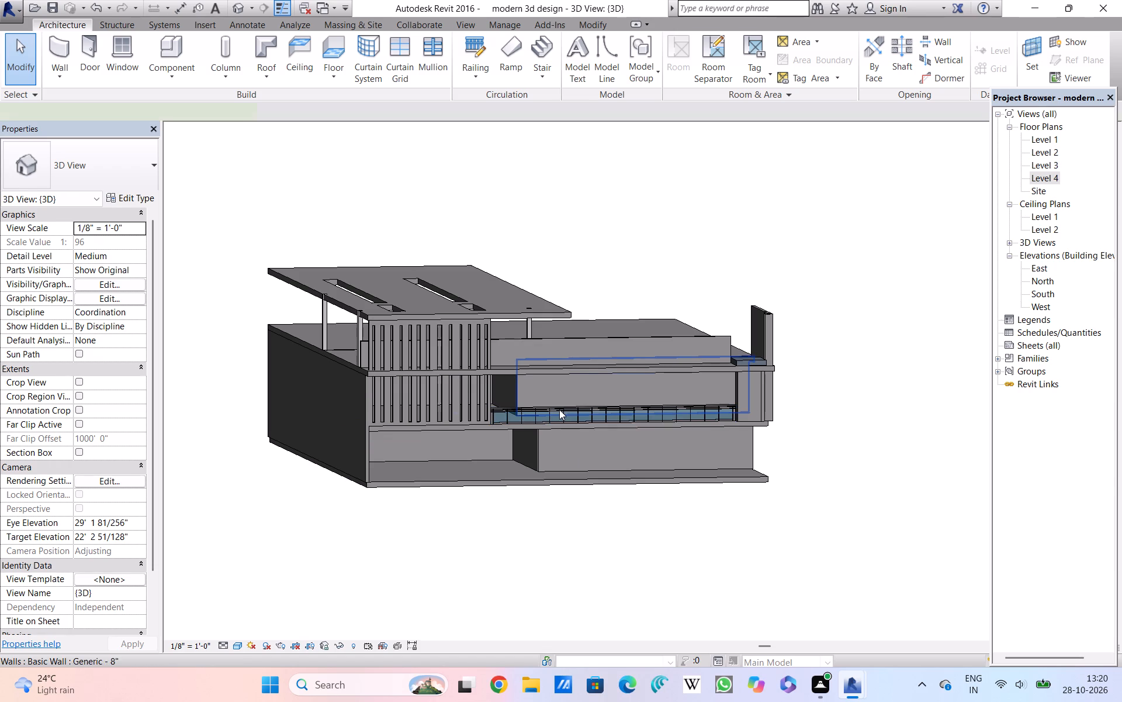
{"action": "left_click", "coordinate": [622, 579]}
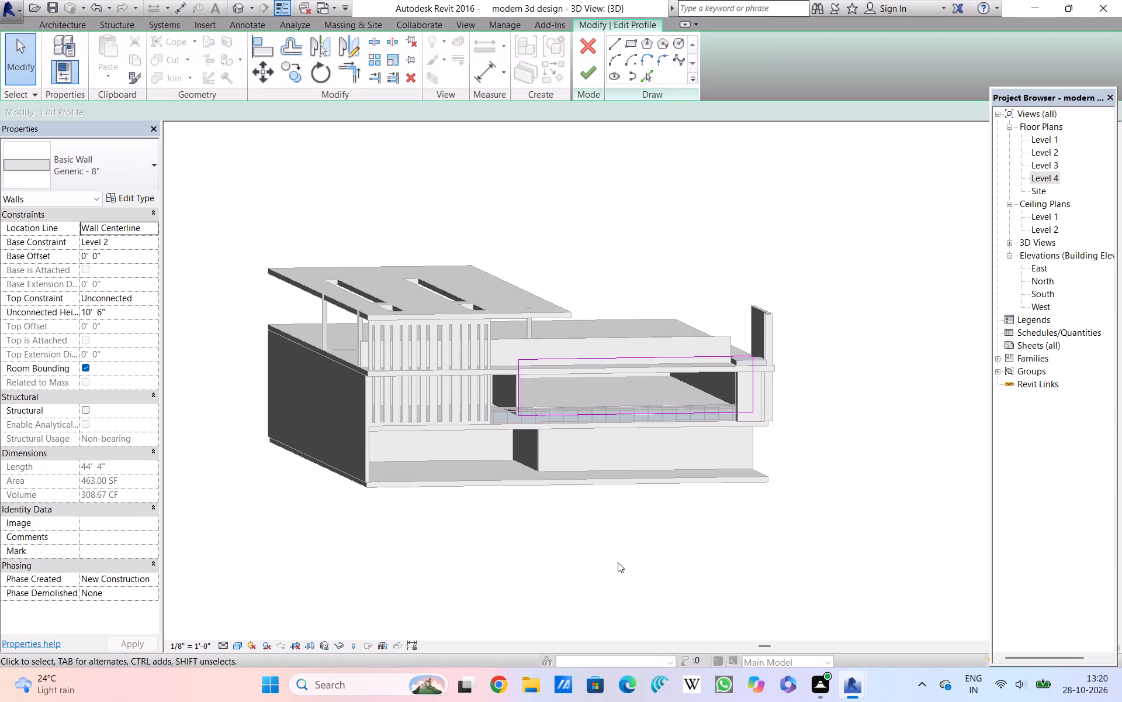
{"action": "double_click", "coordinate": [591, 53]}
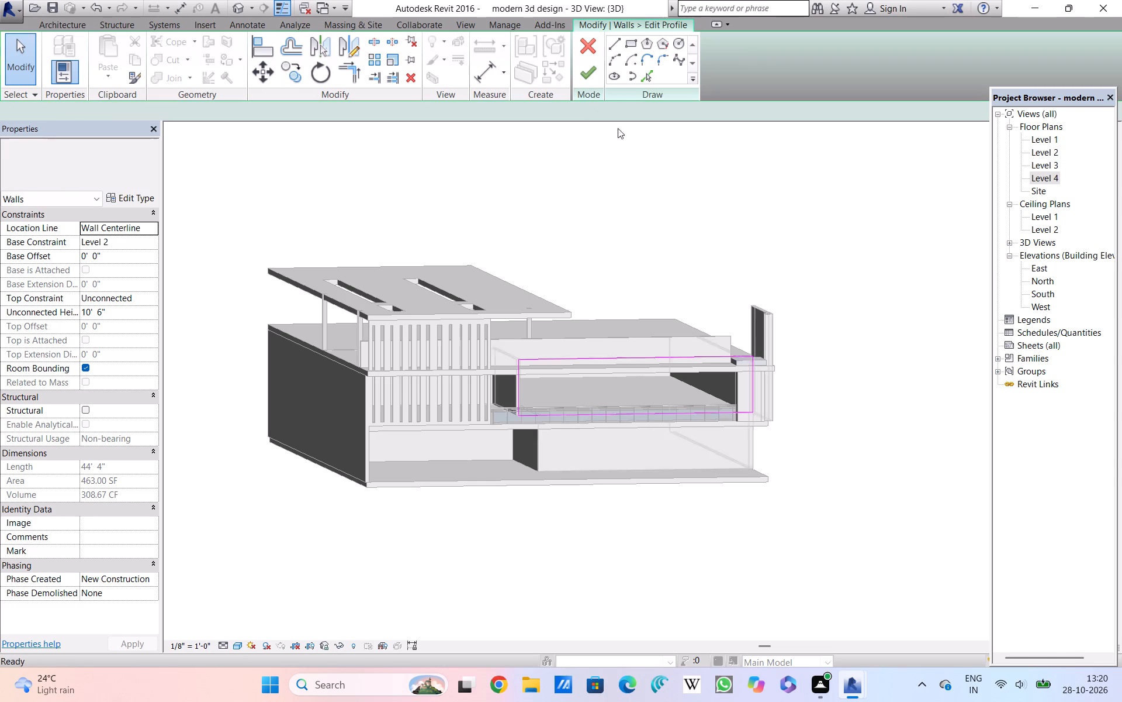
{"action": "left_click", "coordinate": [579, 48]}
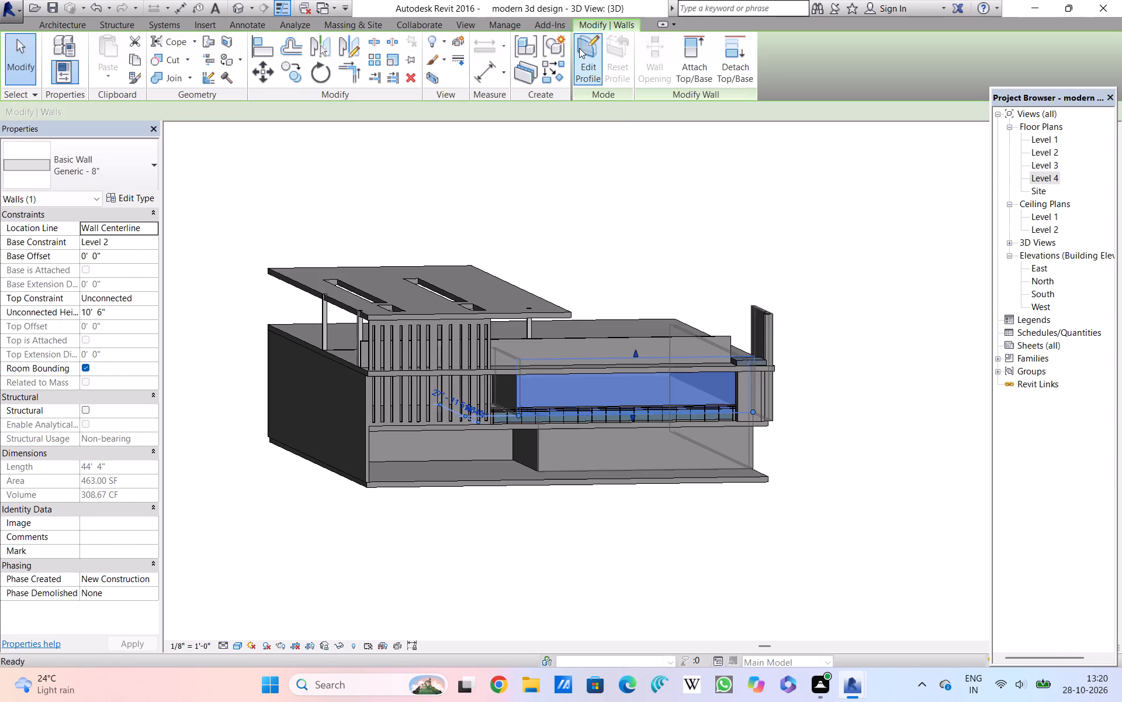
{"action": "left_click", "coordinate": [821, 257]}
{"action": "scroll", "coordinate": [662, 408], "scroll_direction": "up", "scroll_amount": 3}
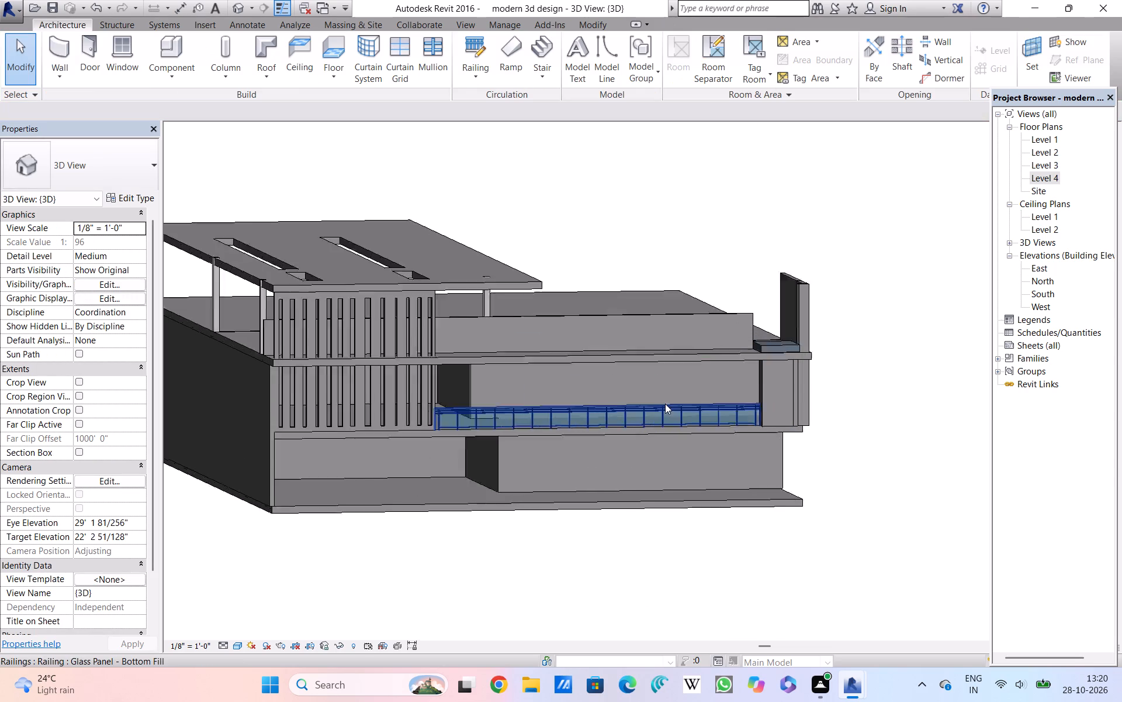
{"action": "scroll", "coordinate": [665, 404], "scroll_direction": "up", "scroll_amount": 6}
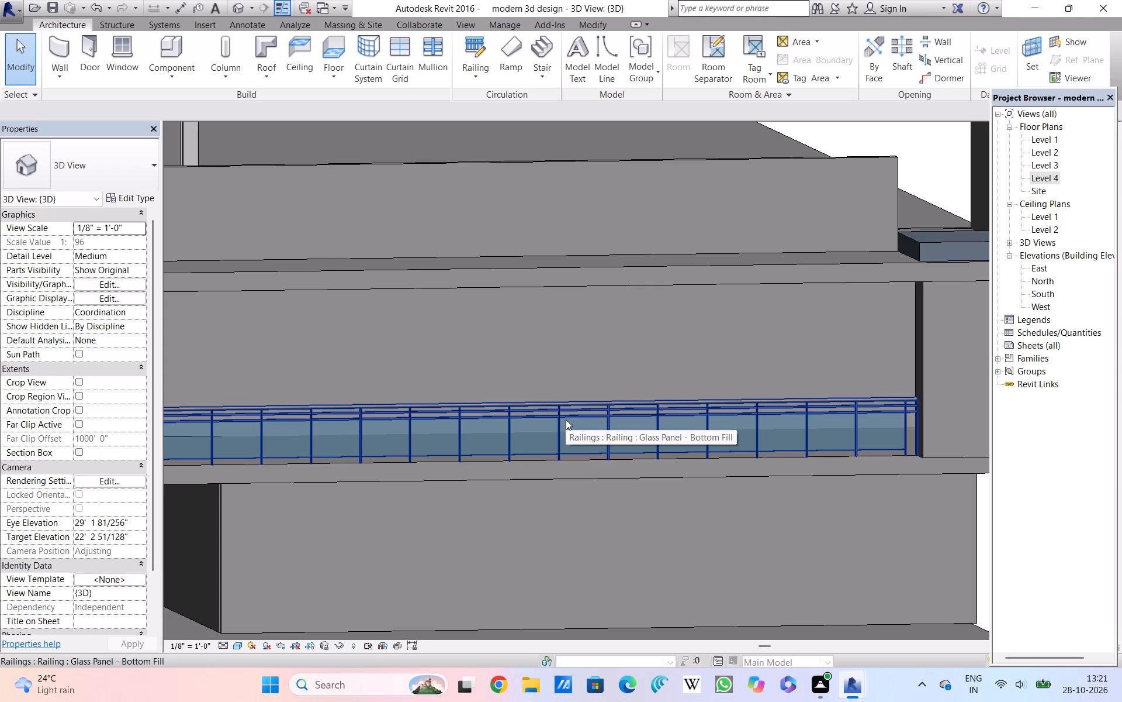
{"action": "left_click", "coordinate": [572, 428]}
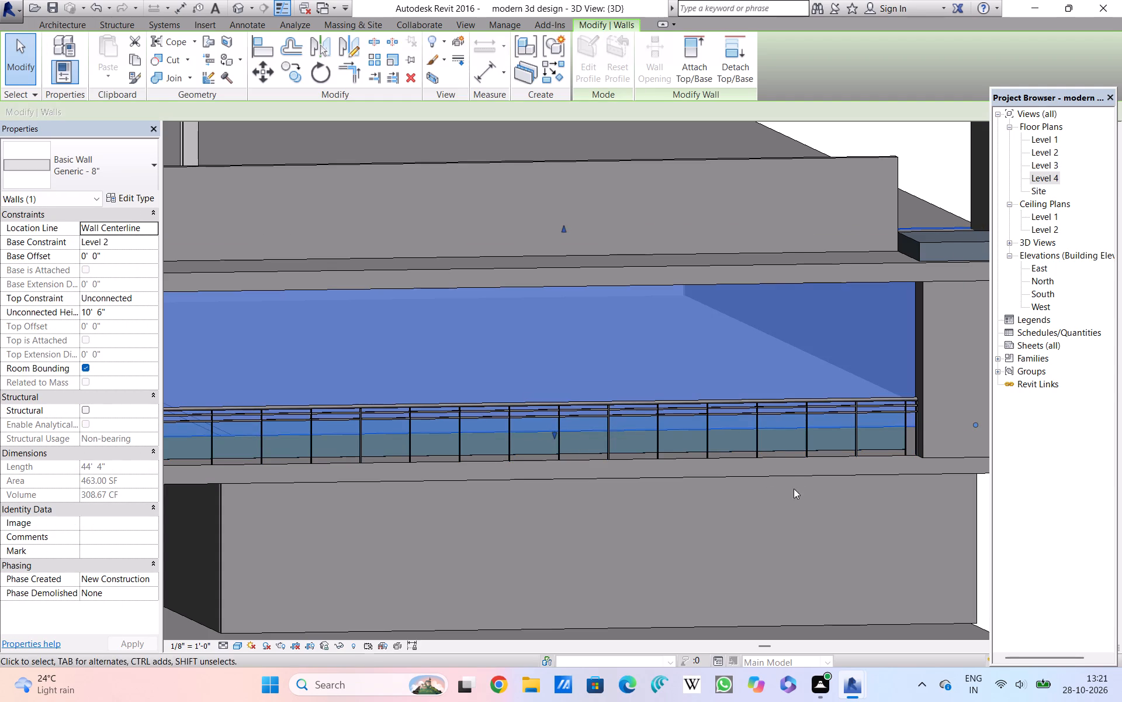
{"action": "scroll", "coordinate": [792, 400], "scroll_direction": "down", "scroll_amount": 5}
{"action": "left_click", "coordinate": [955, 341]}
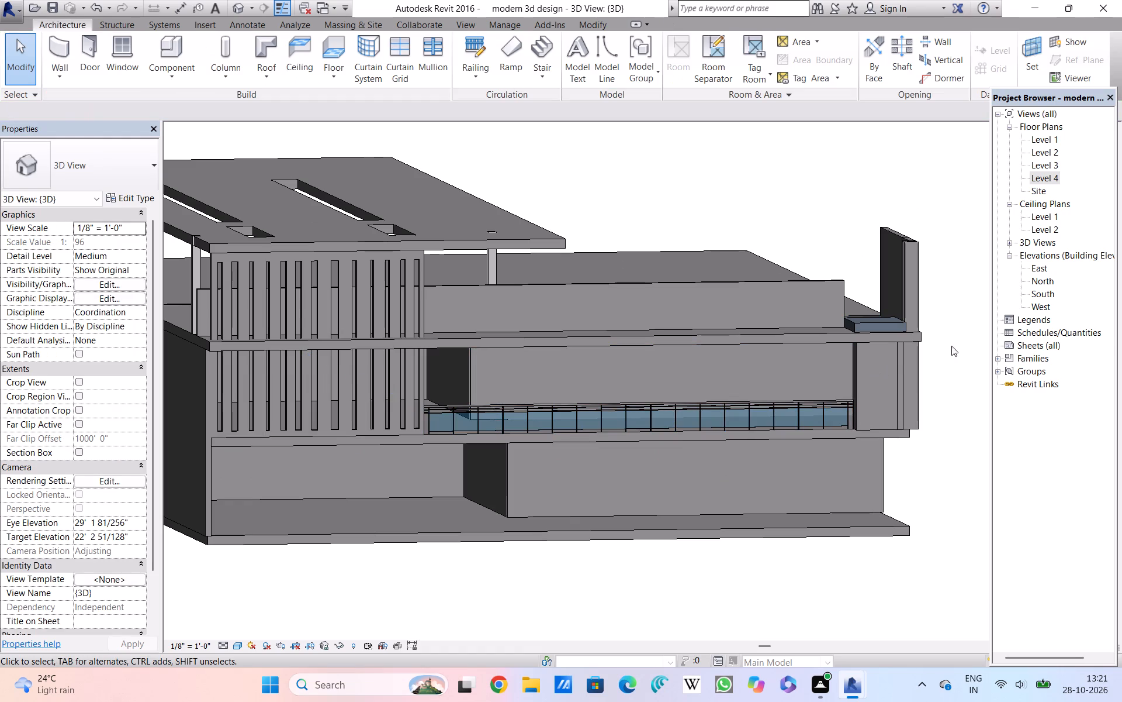
Open the rail structure of the Level 2 railing's Glass Panel - Bottom Fill type and set Rail 1's material to Glass.
{"action": "left_click", "coordinate": [798, 414]}
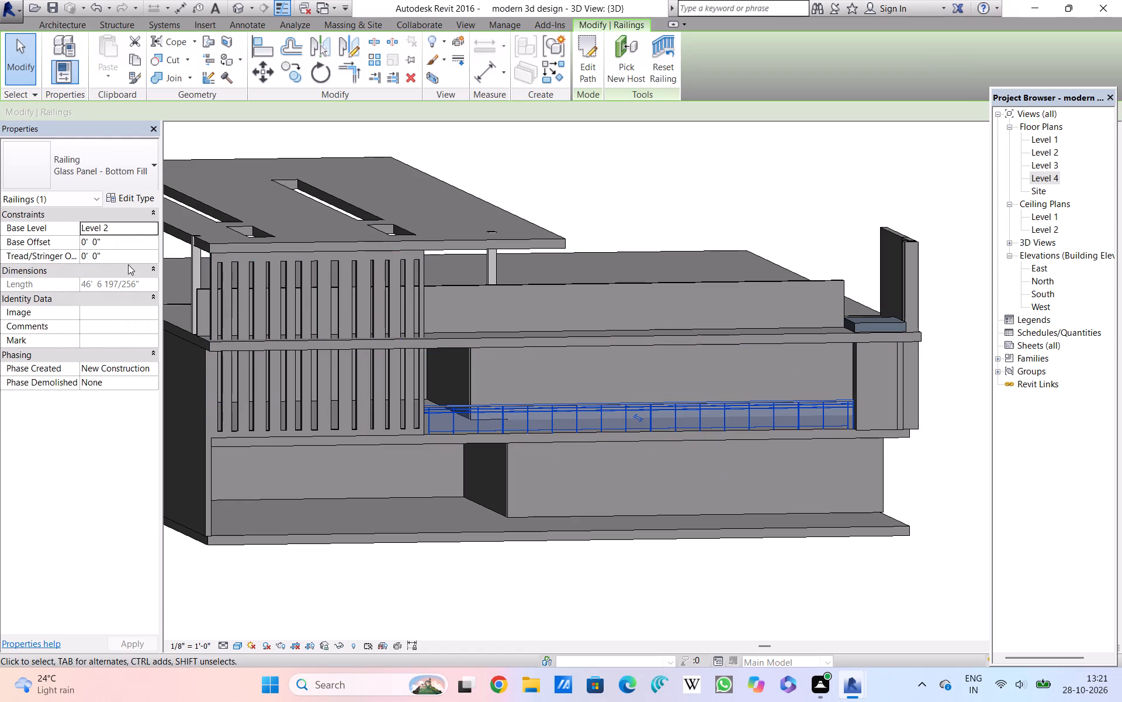
{"action": "left_click", "coordinate": [123, 193]}
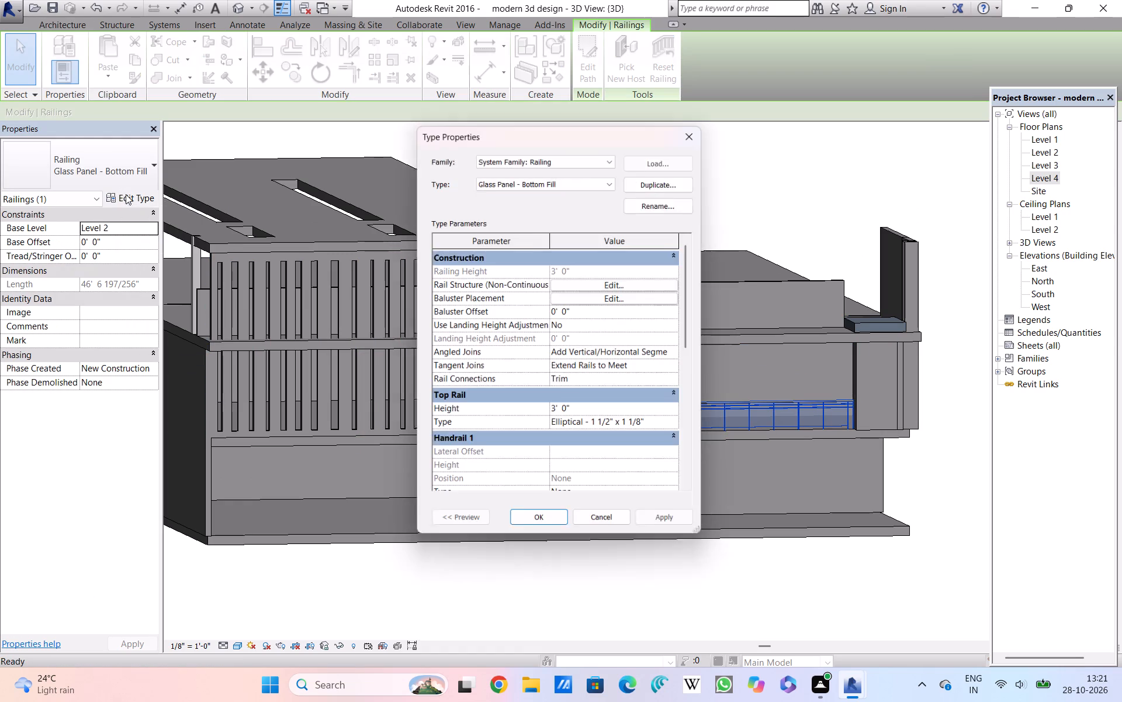
{"action": "left_click", "coordinate": [606, 283]}
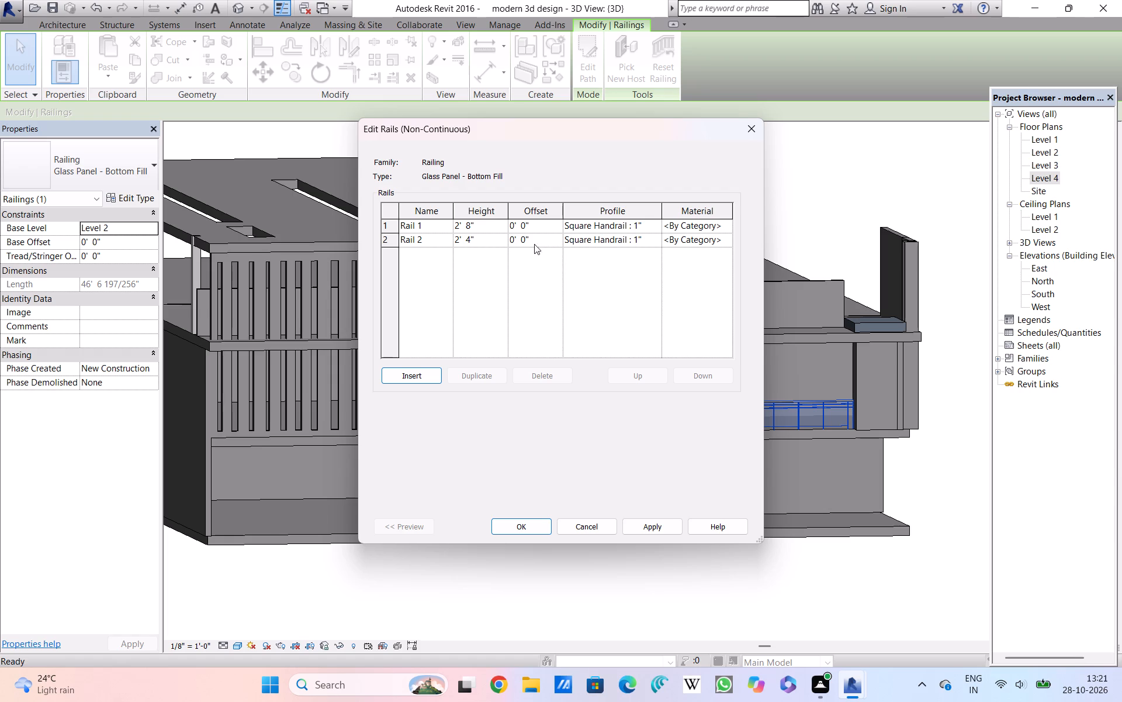
{"action": "left_click", "coordinate": [717, 226]}
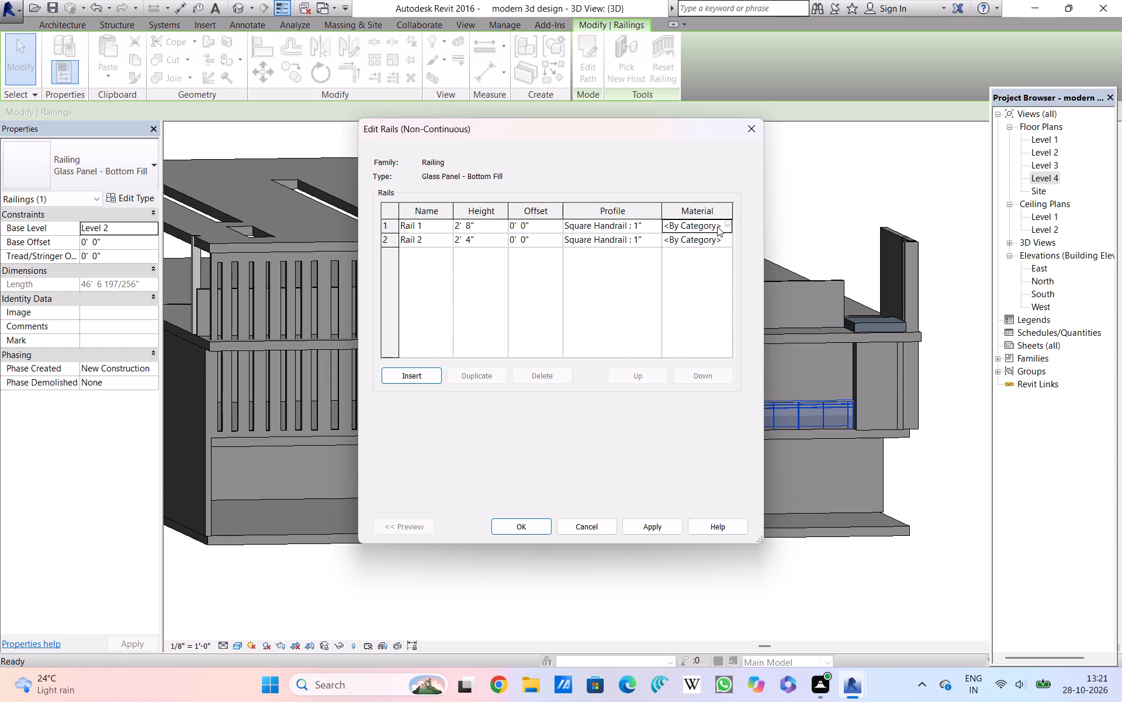
{"action": "left_click", "coordinate": [726, 222]}
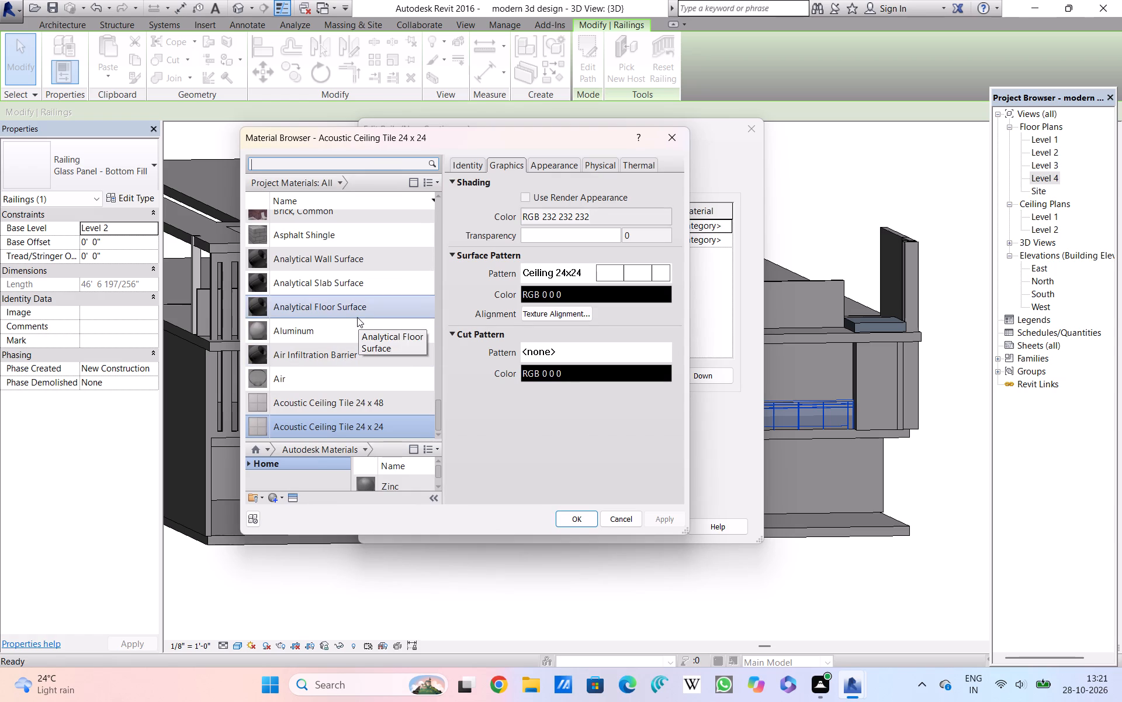
{"action": "scroll", "coordinate": [357, 318], "scroll_direction": "up", "scroll_amount": 1}
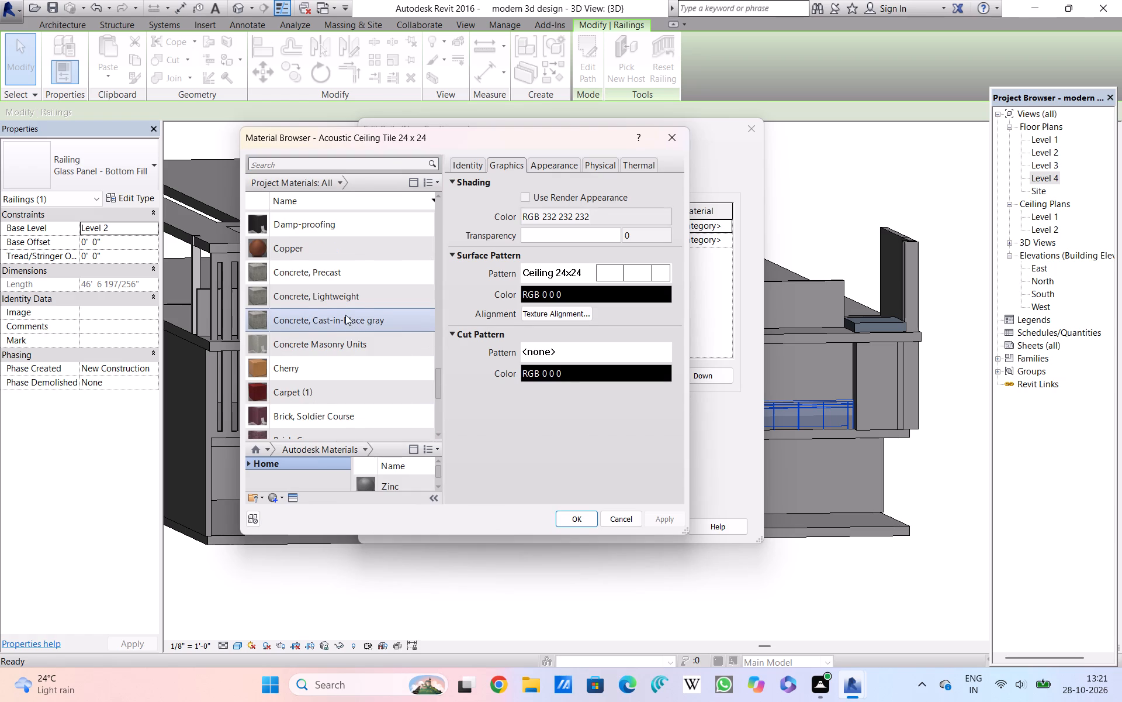
{"action": "scroll", "coordinate": [345, 315], "scroll_direction": "up", "scroll_amount": 3}
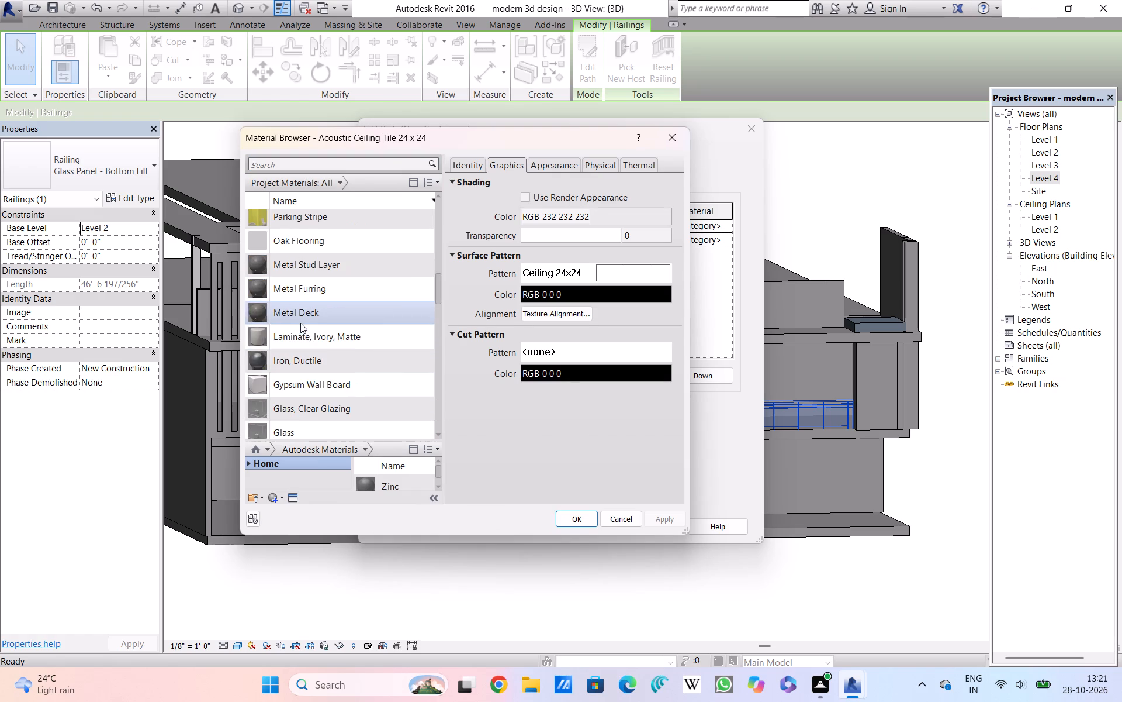
{"action": "left_click", "coordinate": [295, 425]}
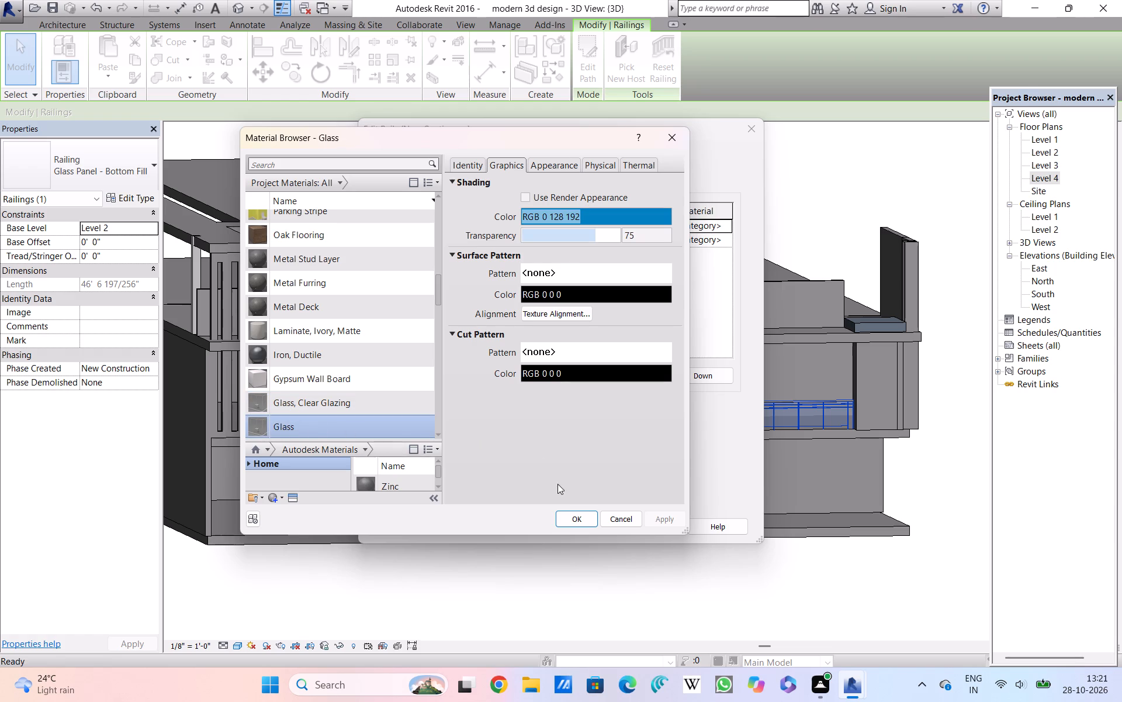
{"action": "left_click", "coordinate": [563, 511]}
{"action": "left_click", "coordinate": [676, 522]}
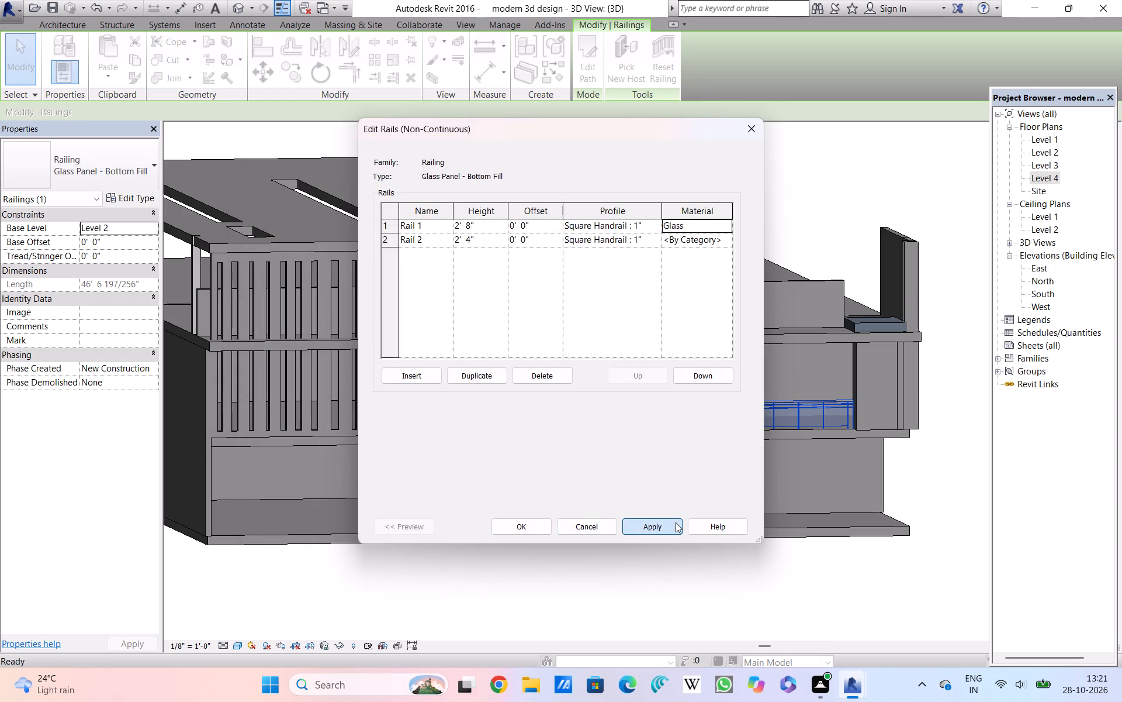
Set Rail 2's material to Glass, check its profile choices, and apply the changes to the railing type.
{"action": "left_click", "coordinate": [699, 241]}
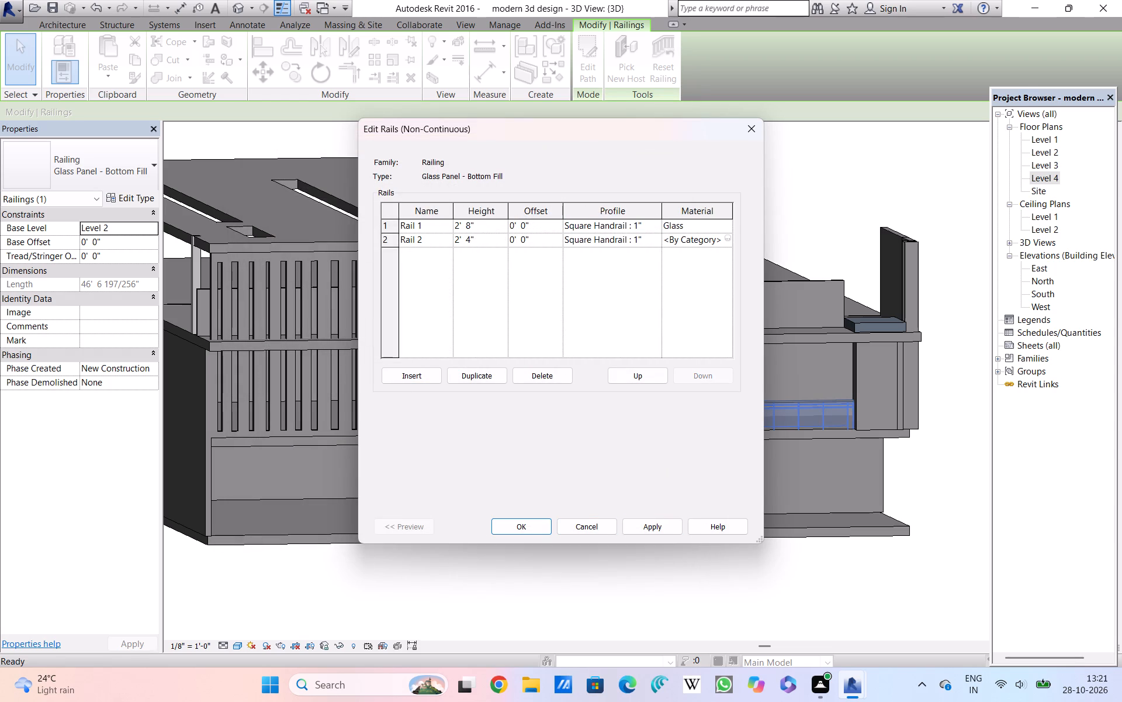
{"action": "left_click", "coordinate": [725, 240]}
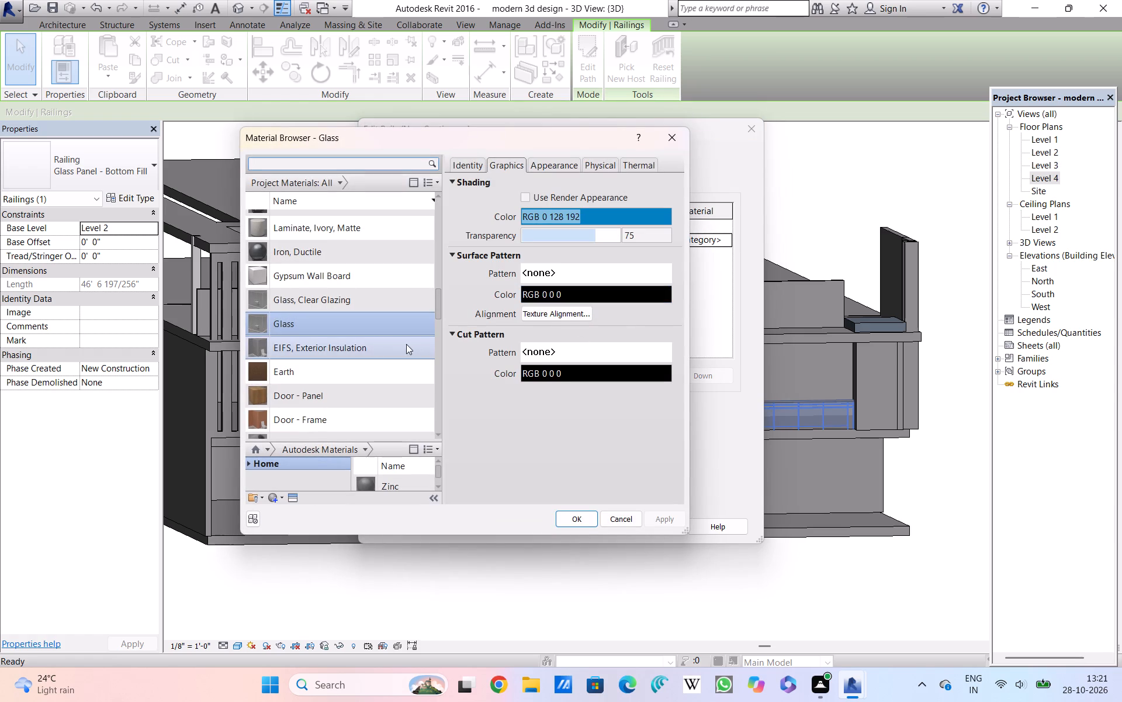
{"action": "left_click", "coordinate": [334, 327]}
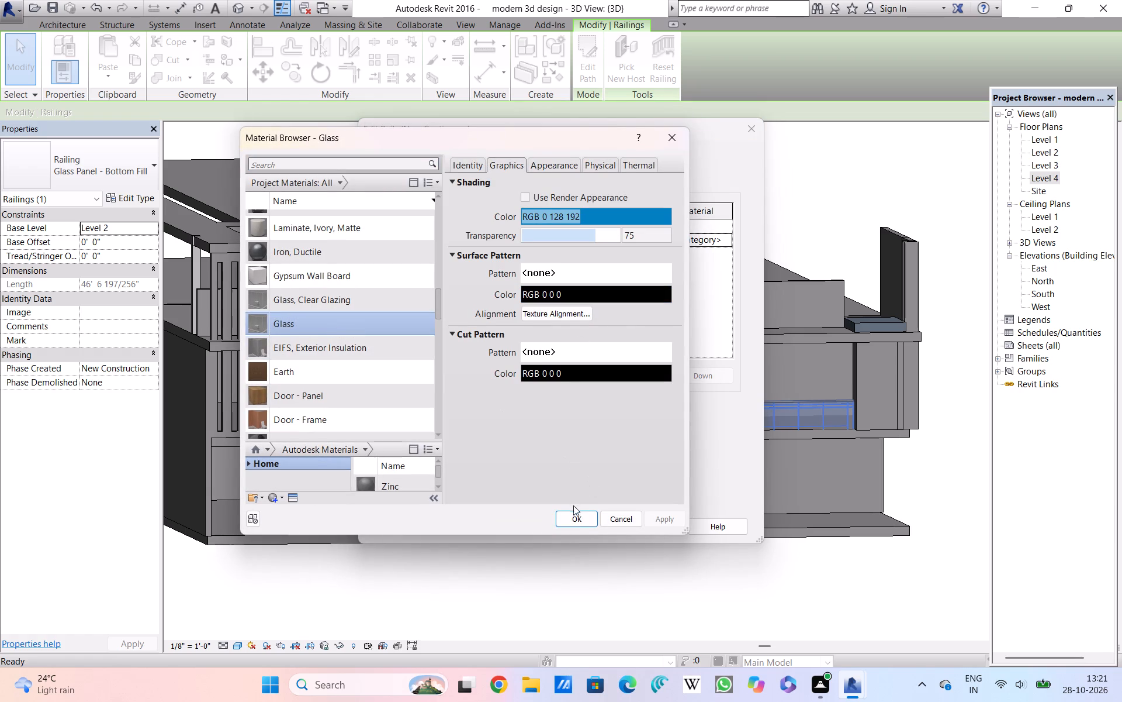
{"action": "left_click", "coordinate": [572, 521]}
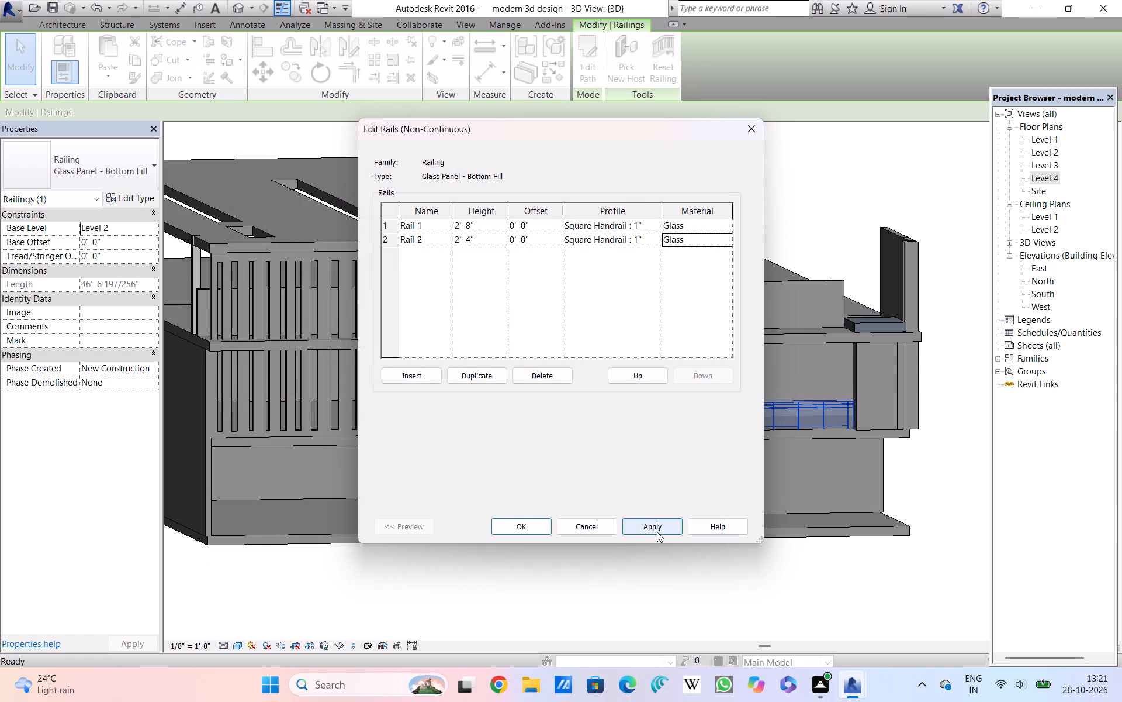
{"action": "left_click", "coordinate": [657, 532]}
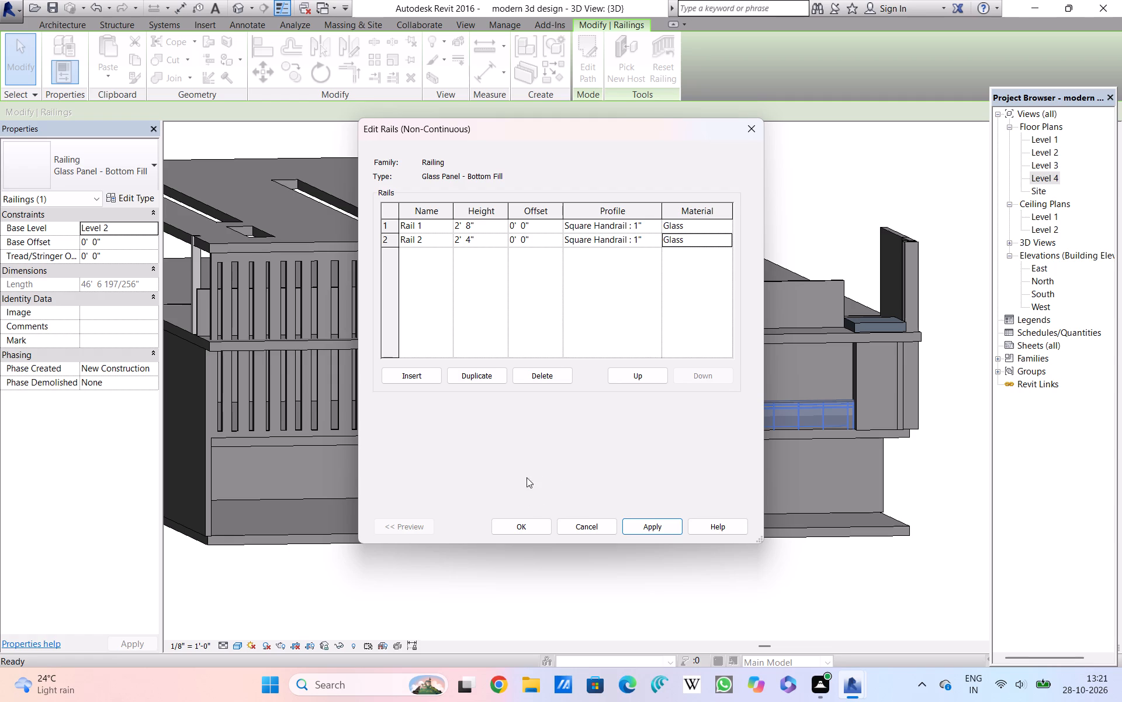
{"action": "left_click", "coordinate": [579, 238]}
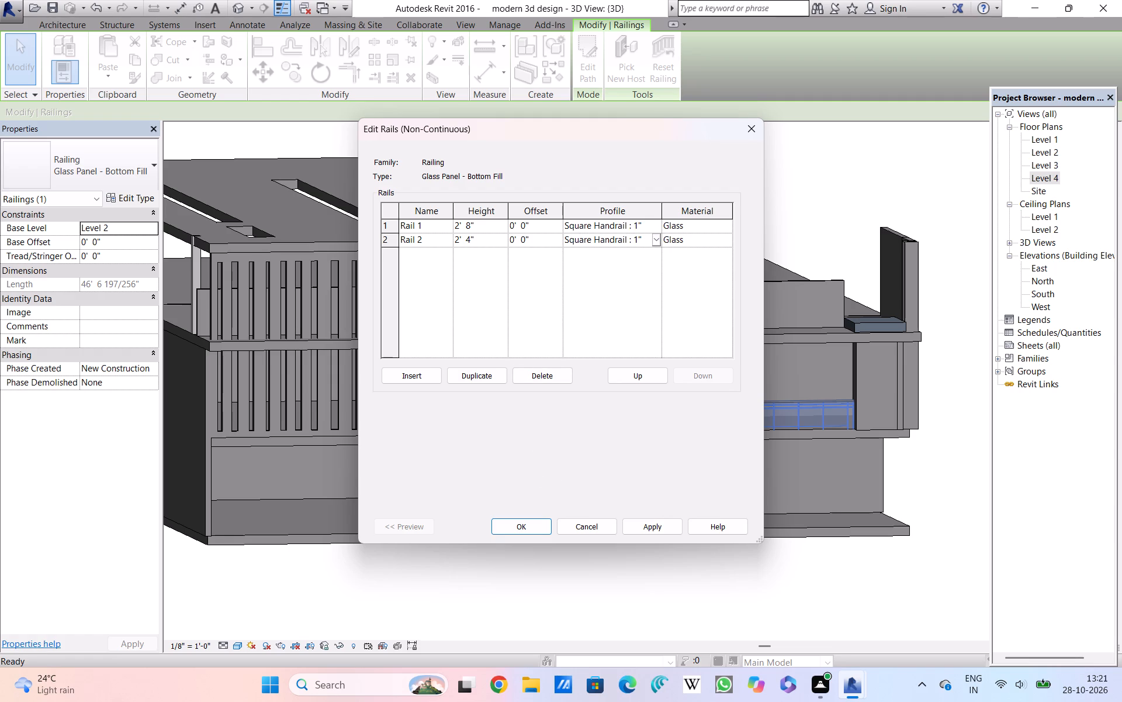
{"action": "scroll", "coordinate": [643, 243], "scroll_direction": "up", "scroll_amount": 4}
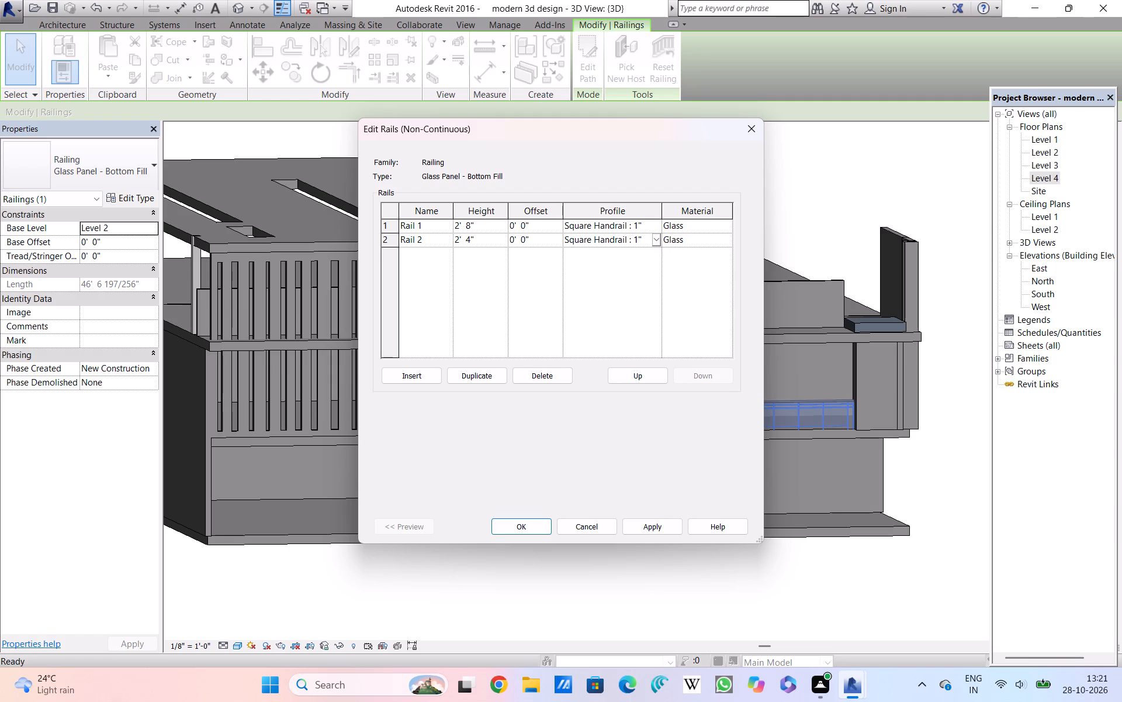
{"action": "left_click", "coordinate": [654, 241]}
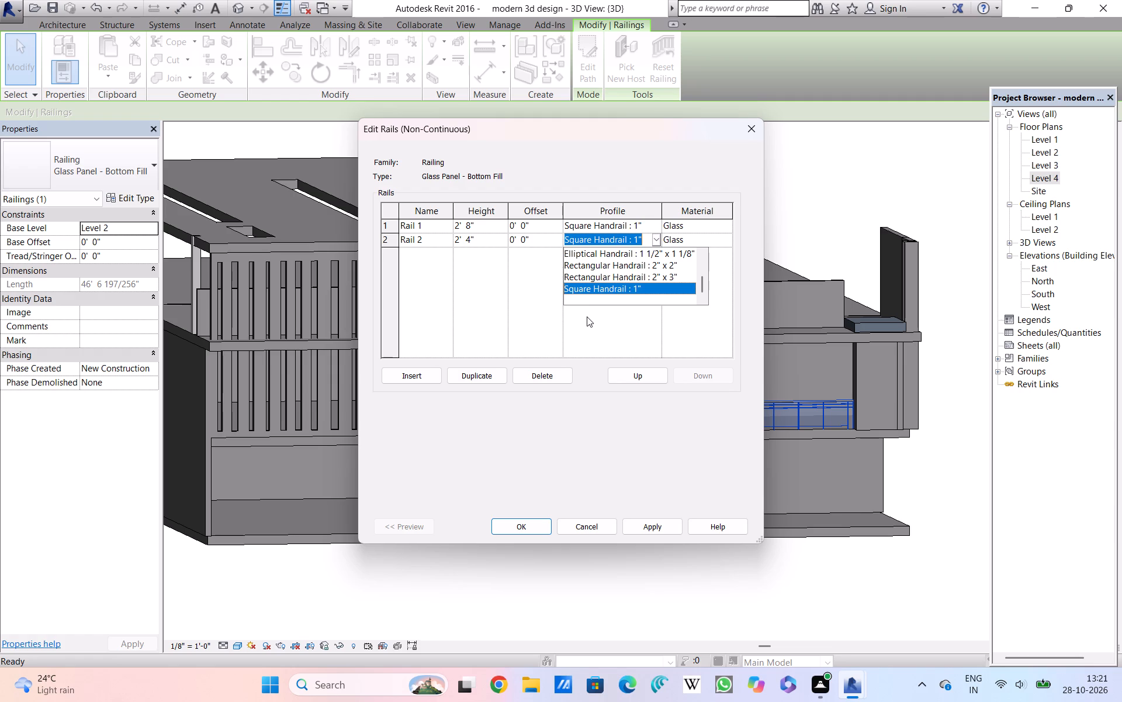
{"action": "left_click", "coordinate": [587, 316]}
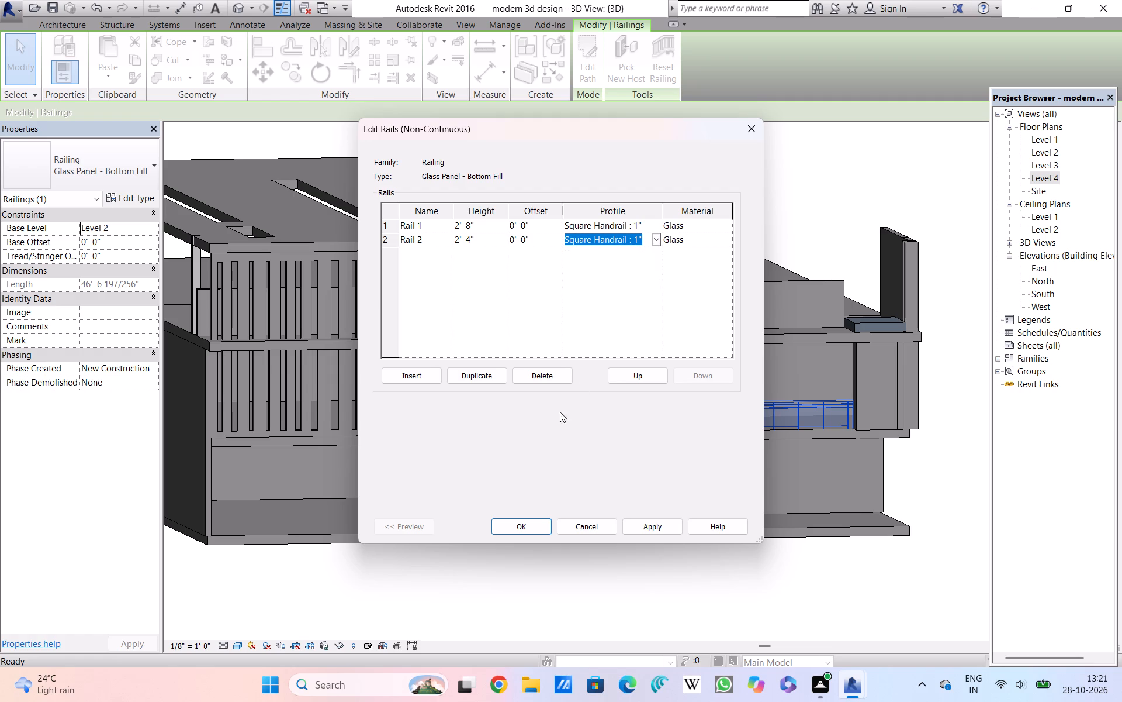
{"action": "double_click", "coordinate": [640, 529]}
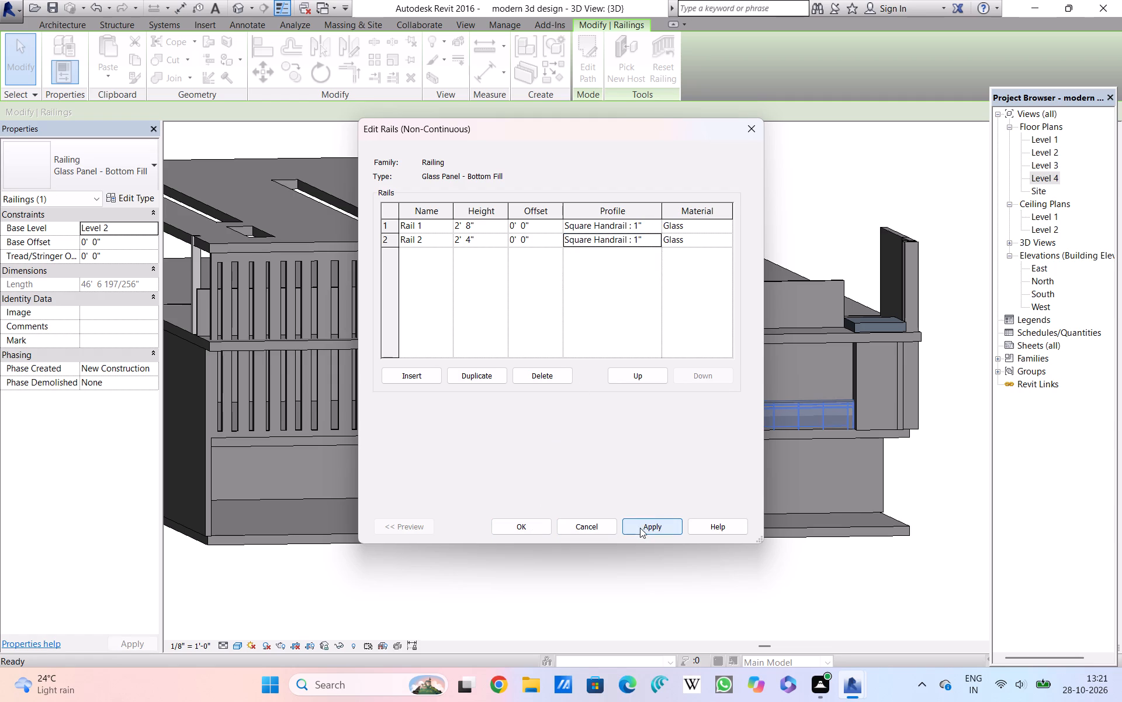
{"action": "left_click", "coordinate": [531, 525]}
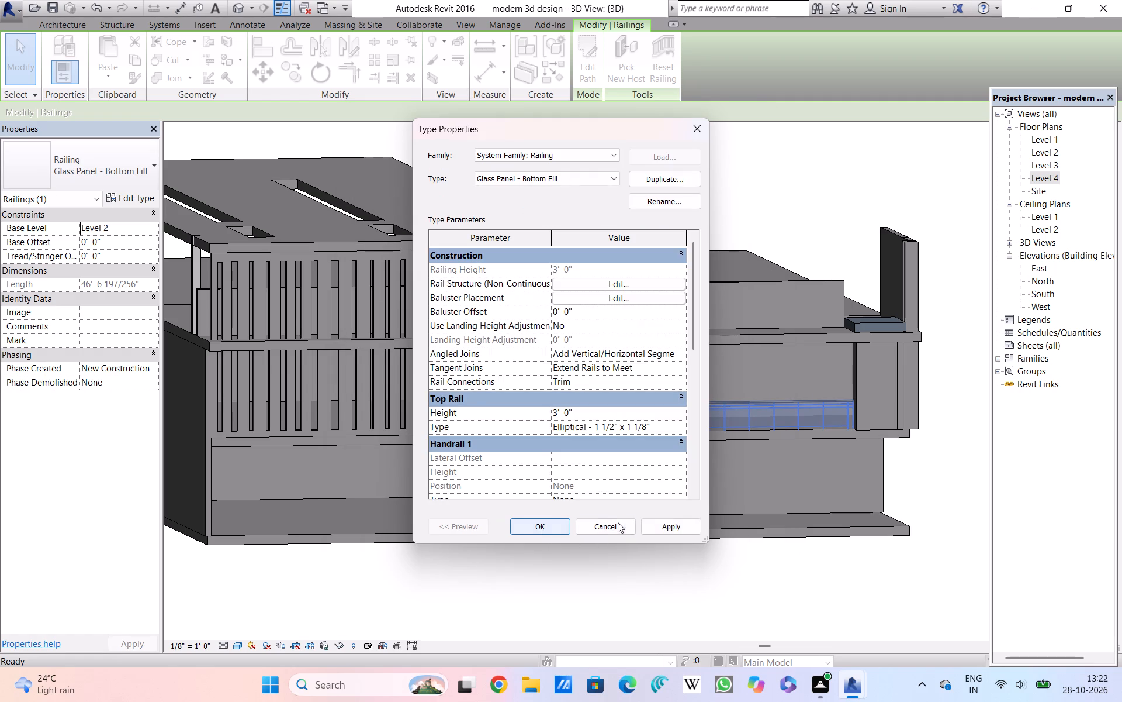
{"action": "left_click", "coordinate": [669, 522]}
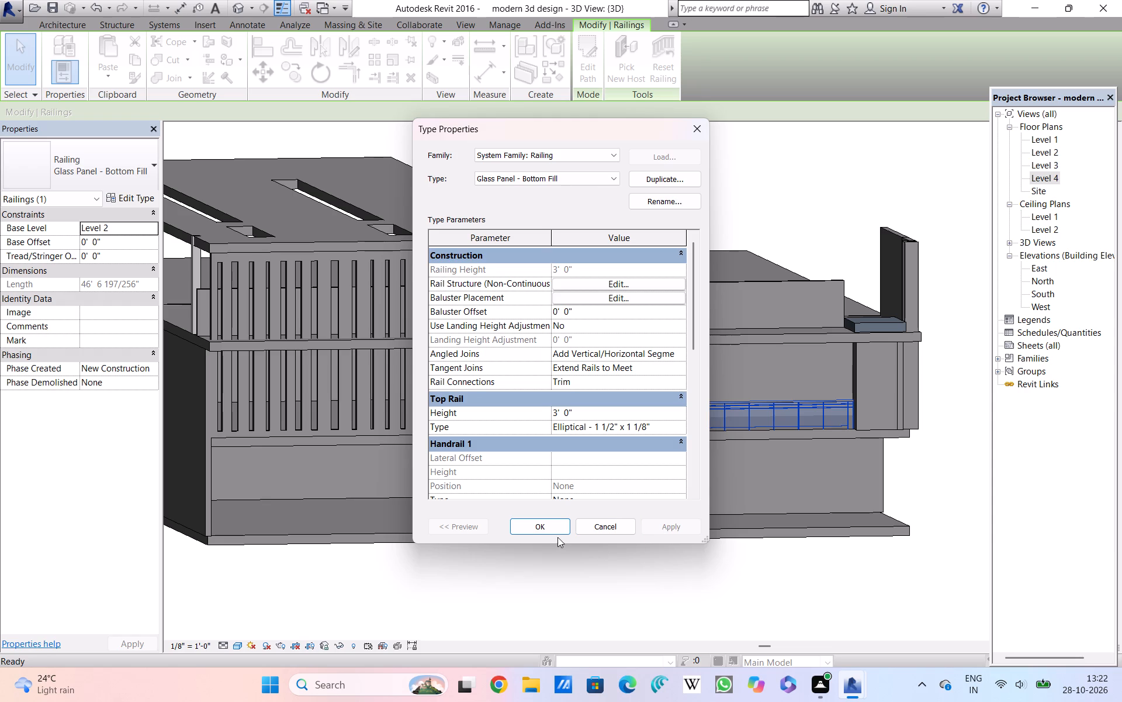
{"action": "left_click", "coordinate": [541, 528]}
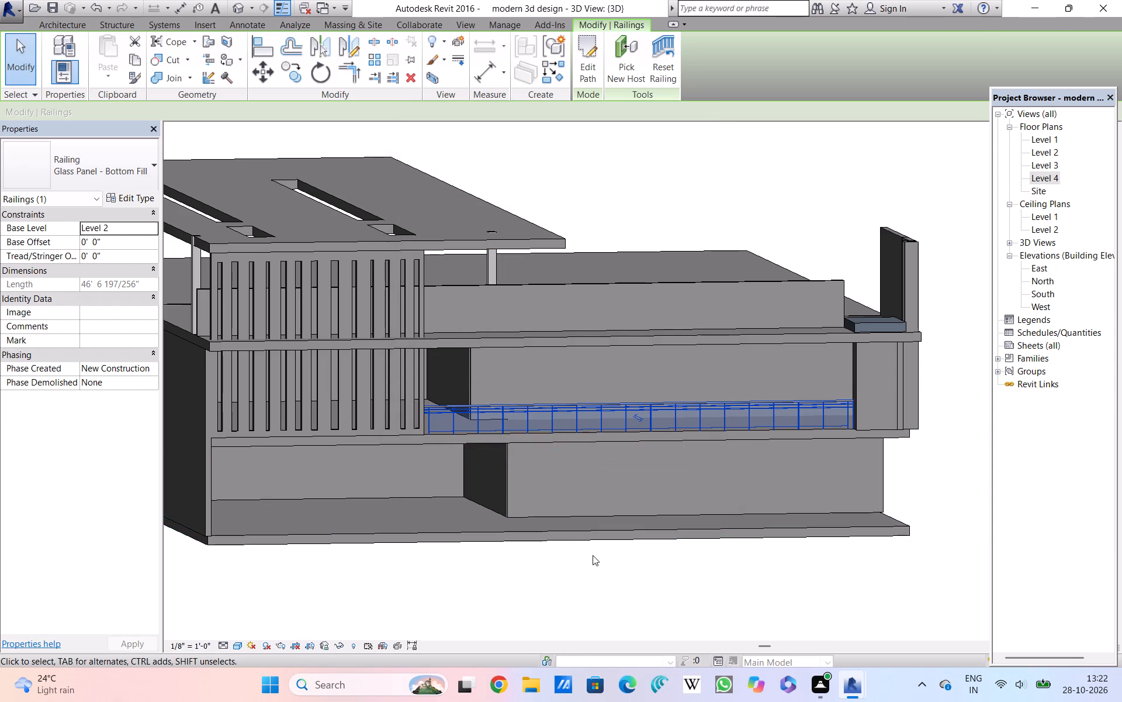
Deselect the railing and inspect the Level 2 glass railing and south facade in the 3D view, close up and from above.
{"action": "left_click", "coordinate": [595, 558]}
{"action": "middle_click_drag", "start_coordinate": [603, 555], "coordinate": [619, 524], "text": "shift"}
{"action": "scroll", "coordinate": [546, 389], "scroll_direction": "up", "scroll_amount": 3}
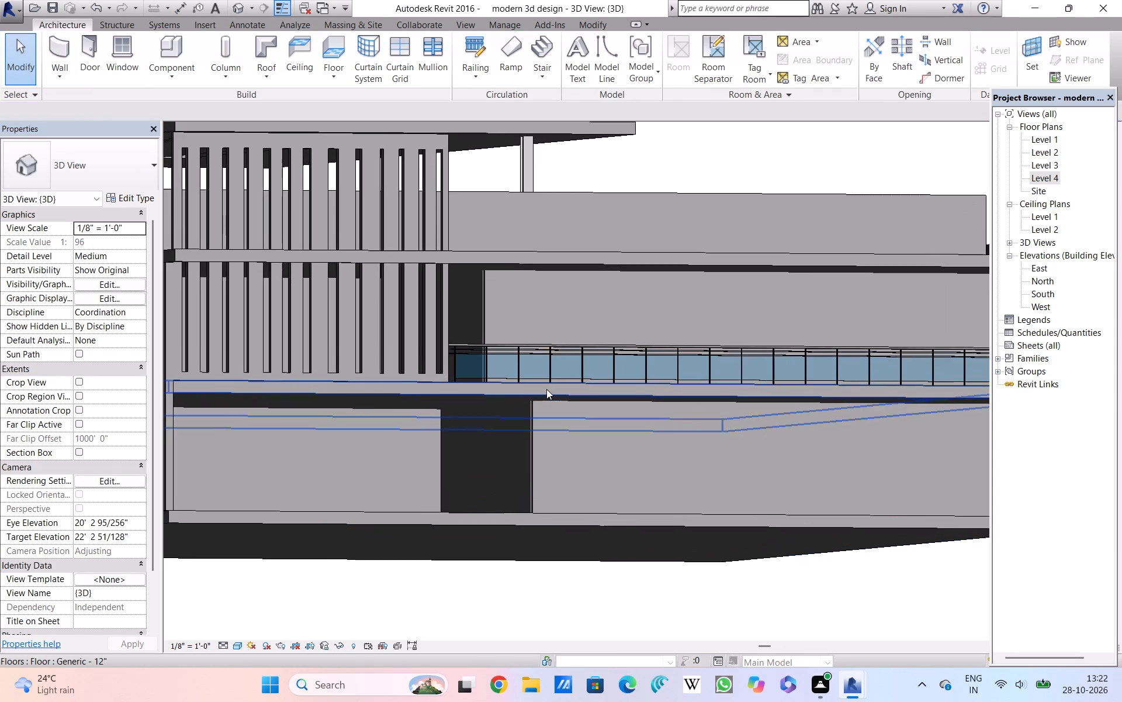
{"action": "scroll", "coordinate": [546, 383], "scroll_direction": "up", "scroll_amount": 1}
{"action": "scroll", "coordinate": [546, 384], "scroll_direction": "down", "scroll_amount": 7}
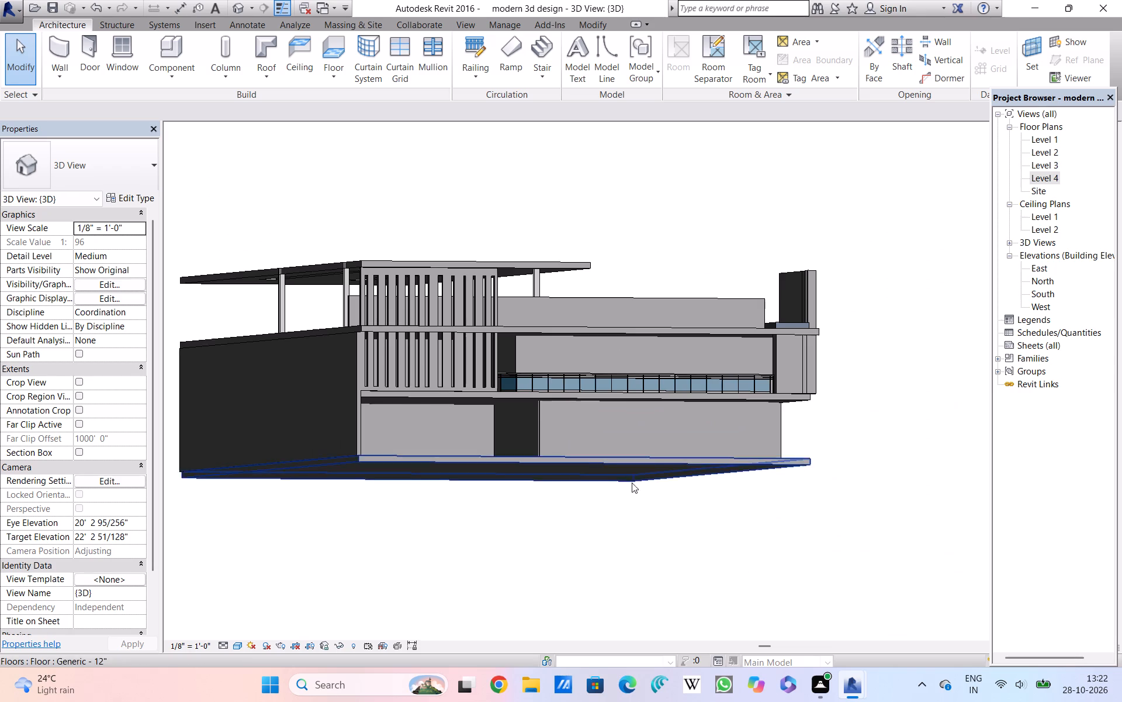
{"action": "scroll", "coordinate": [632, 483], "scroll_direction": "down", "scroll_amount": 1}
{"action": "middle_click_drag", "start_coordinate": [632, 483], "coordinate": [604, 532]}
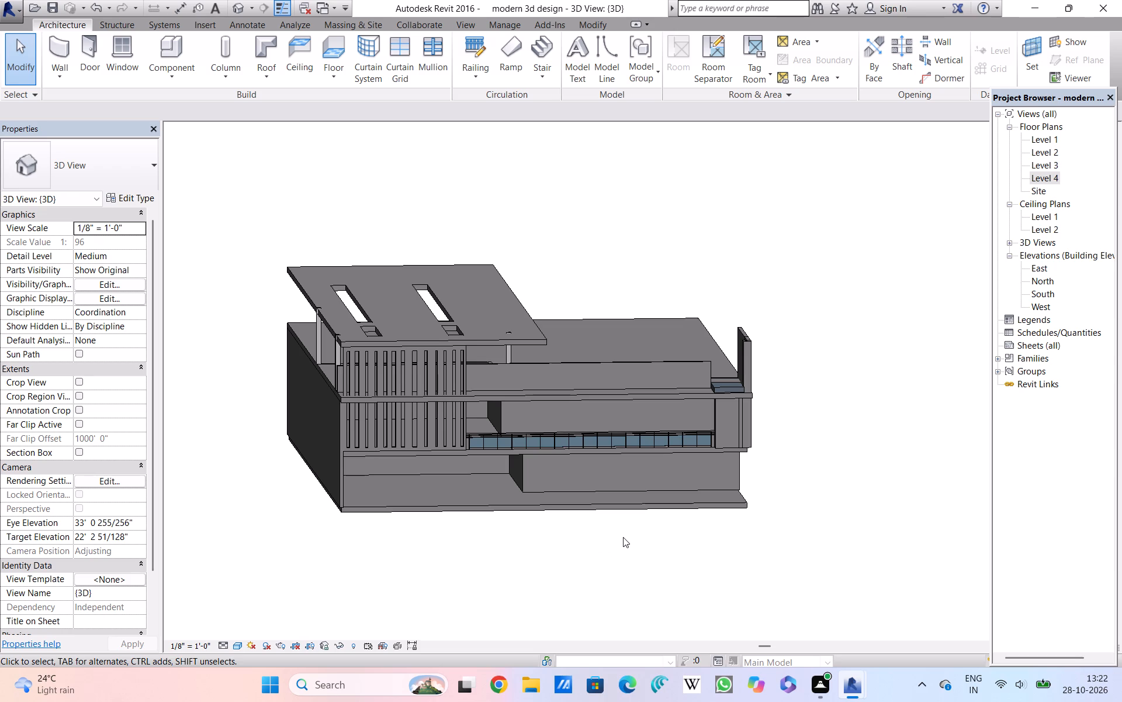
{"action": "middle_click_drag", "start_coordinate": [642, 520], "coordinate": [641, 520], "text": "shift"}
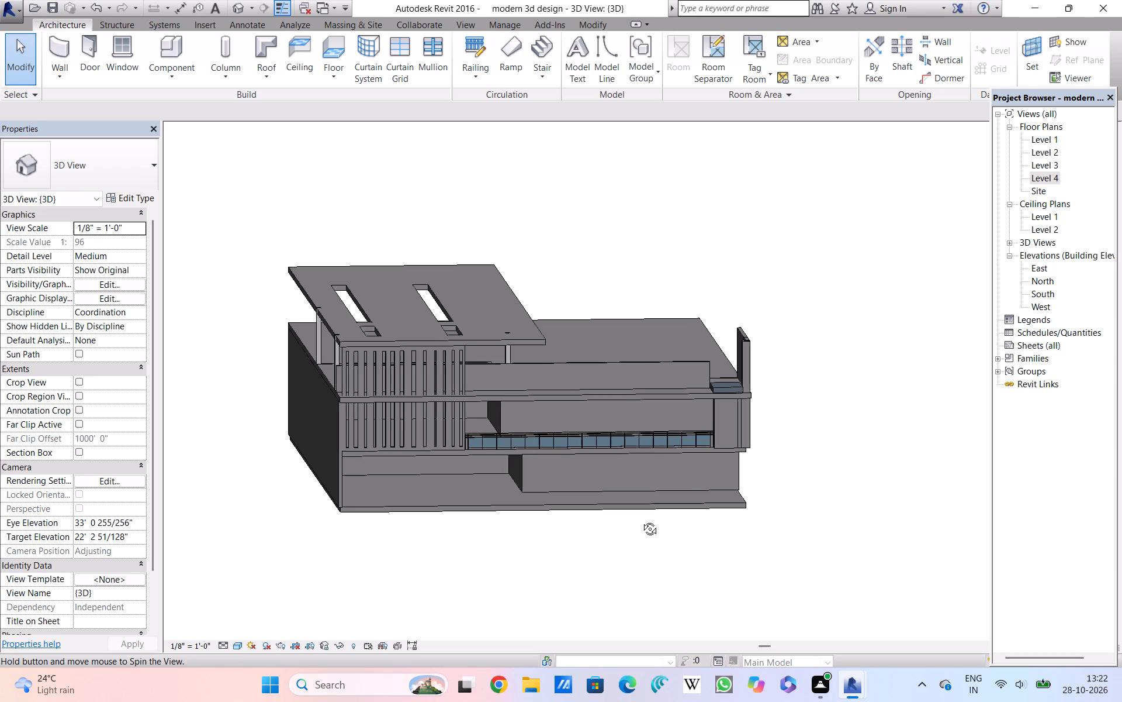
{"action": "middle_click_drag", "start_coordinate": [641, 520], "coordinate": [642, 501], "text": "shift"}
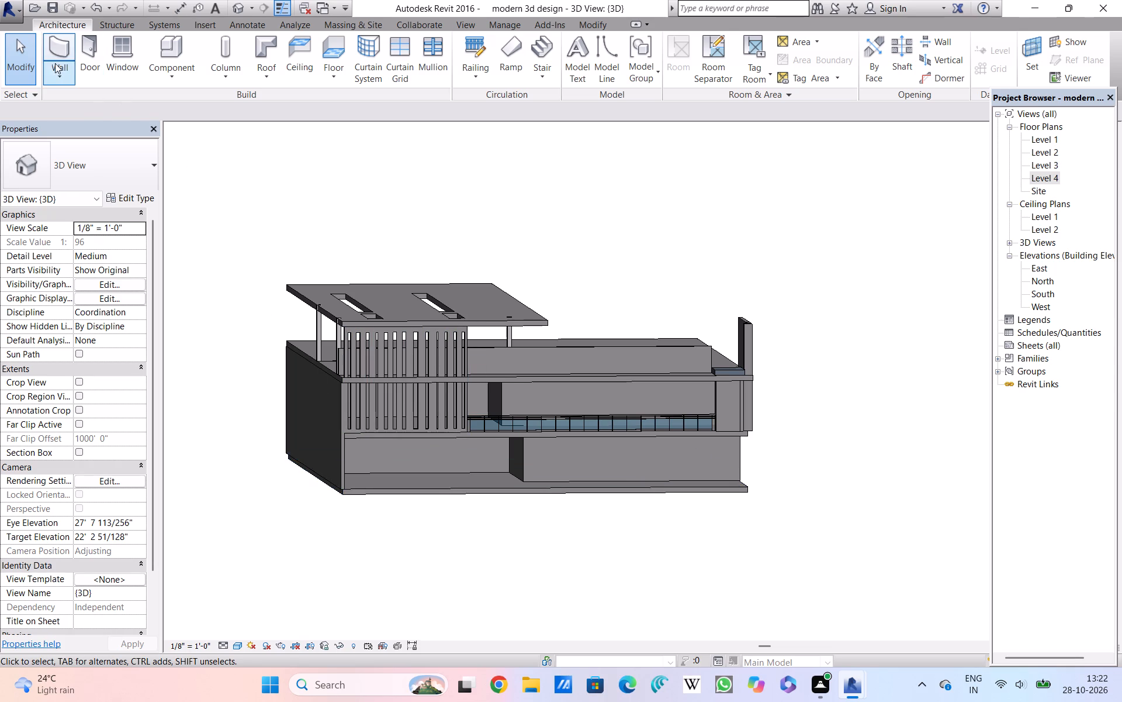
Place a Single-Flush 36" x 84" door in the ground-floor south wall, 9' from the wall's west end.
{"action": "double_click", "coordinate": [91, 58]}
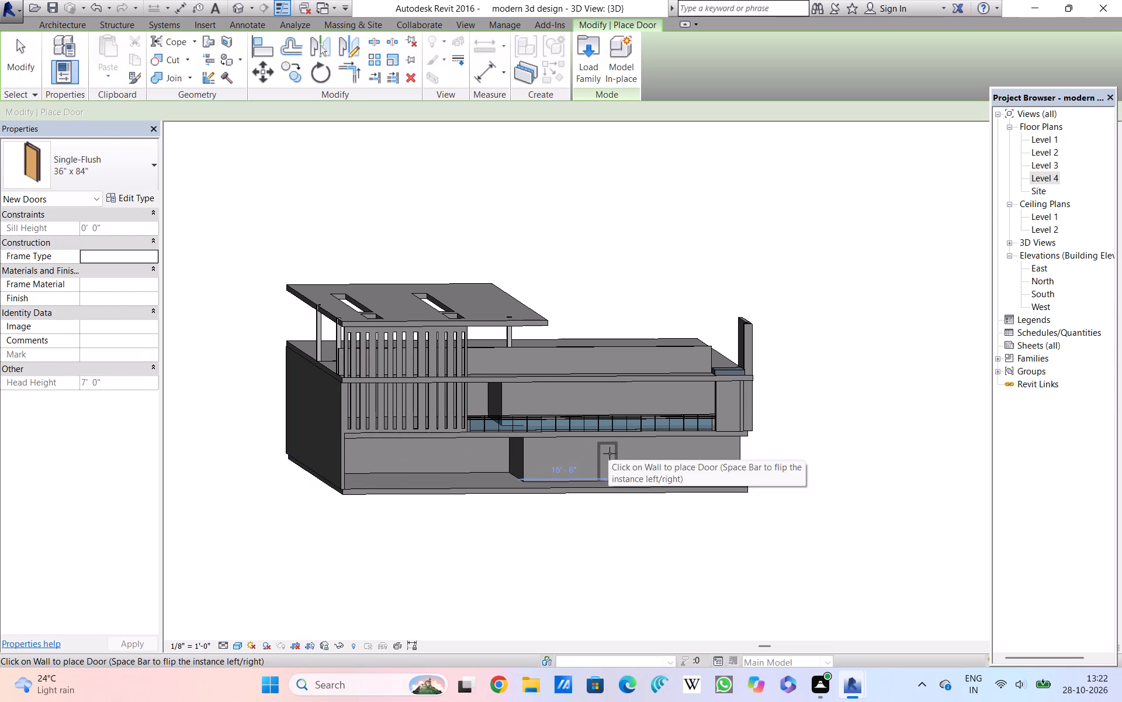
{"action": "left_click", "coordinate": [574, 452]}
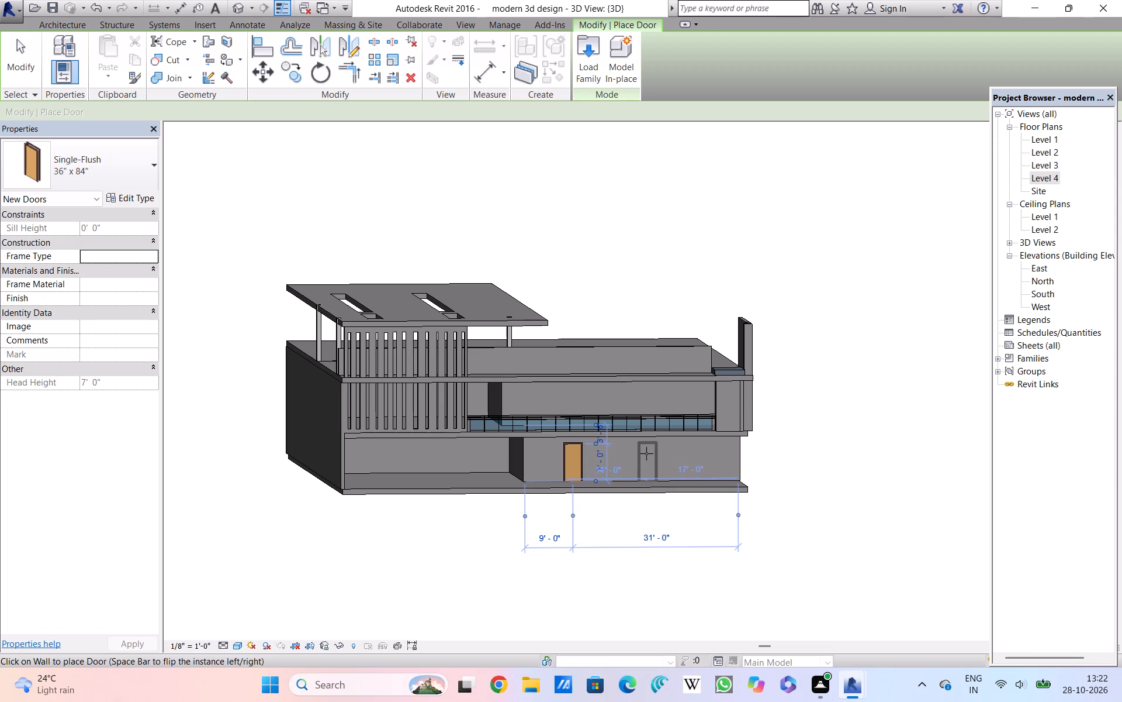
Start placing a window and load the Double Hung with Trim family from the US Imperial Windows library.
{"action": "left_click", "coordinate": [56, 24]}
{"action": "left_click", "coordinate": [108, 50]}
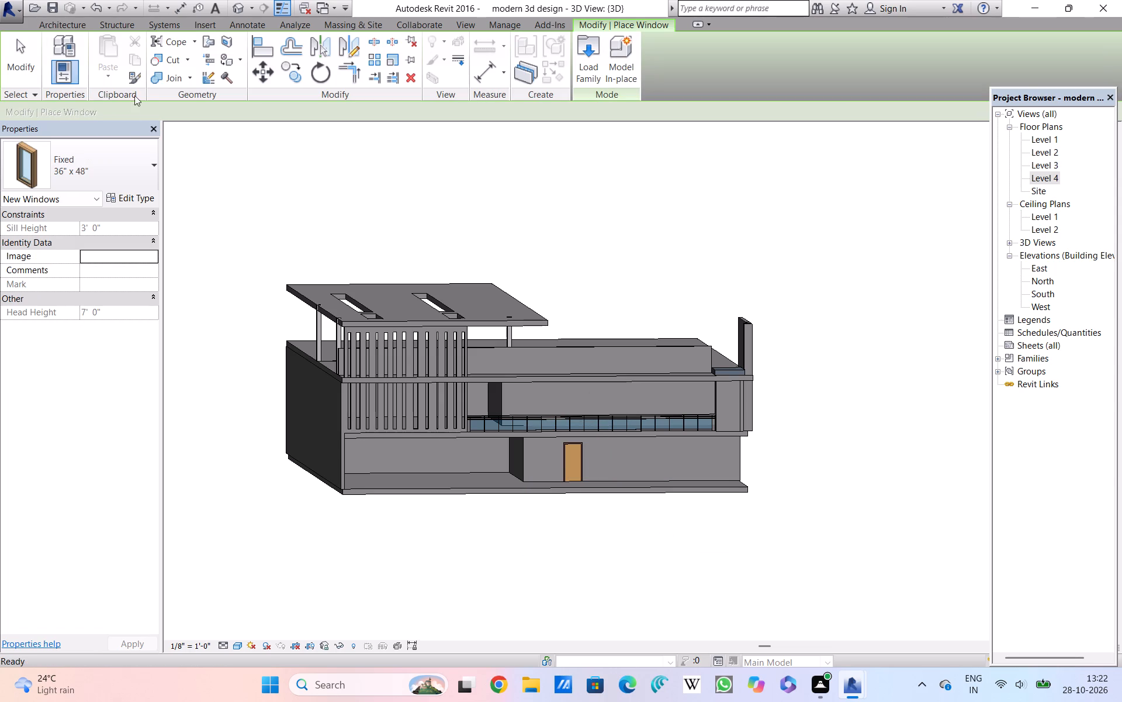
{"action": "left_click", "coordinate": [133, 174]}
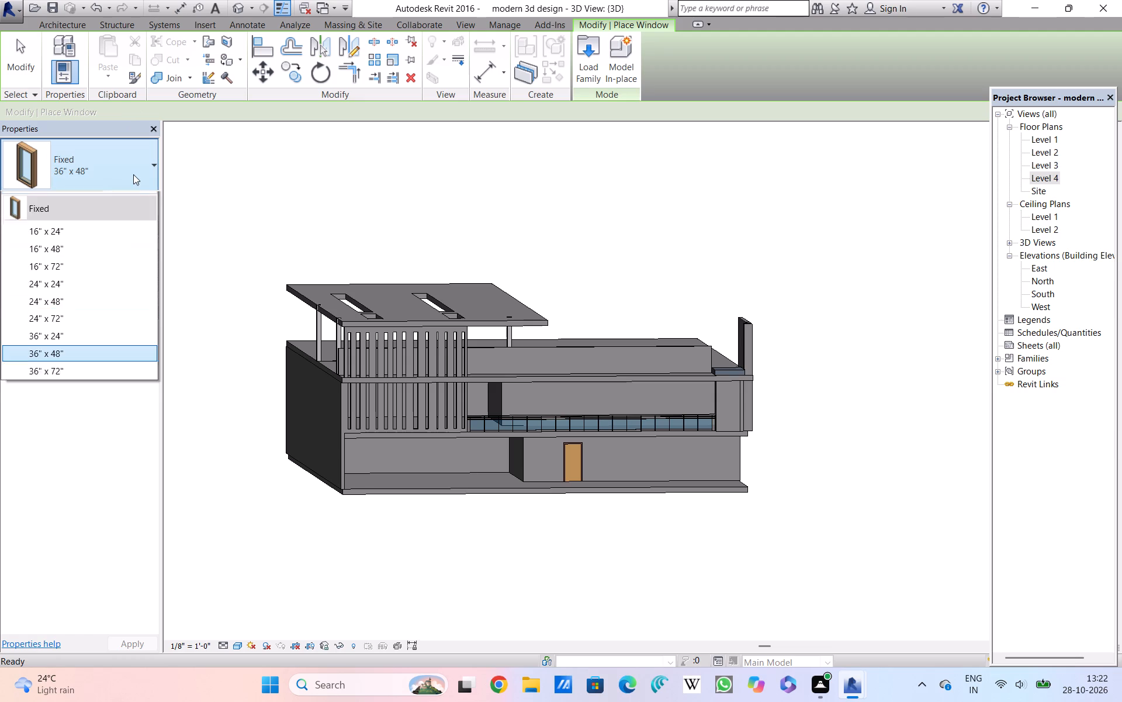
{"action": "left_click", "coordinate": [583, 62]}
{"action": "scroll", "coordinate": [500, 264], "scroll_direction": "down", "scroll_amount": 6}
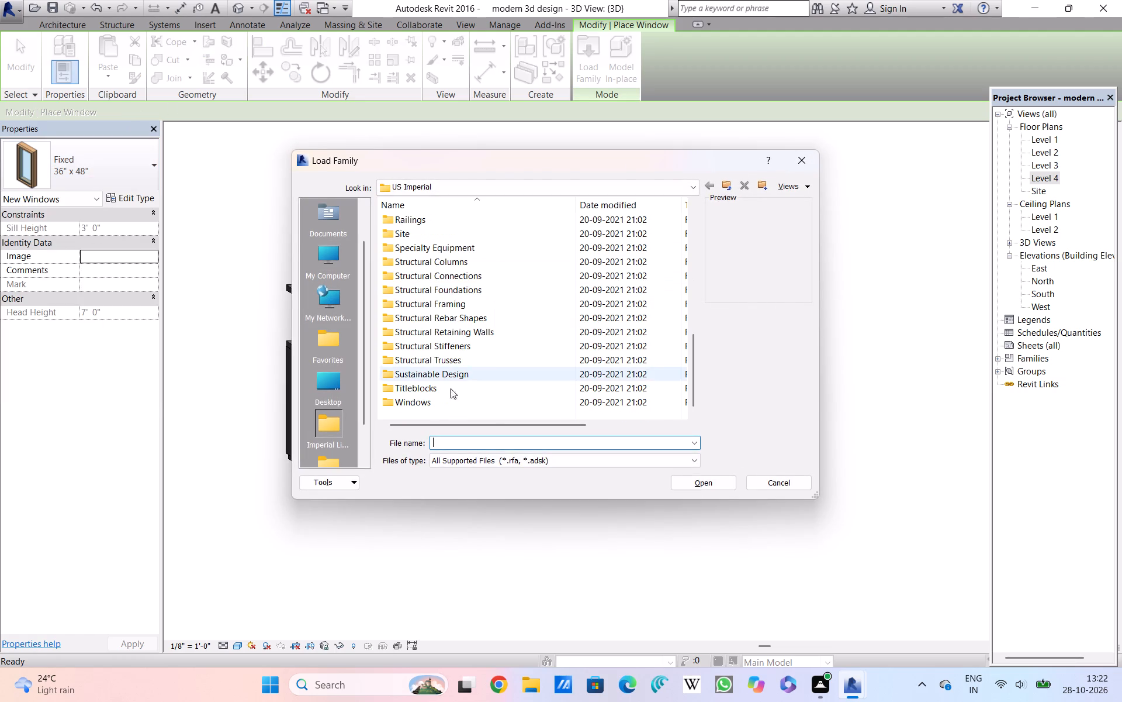
{"action": "left_click", "coordinate": [450, 398]}
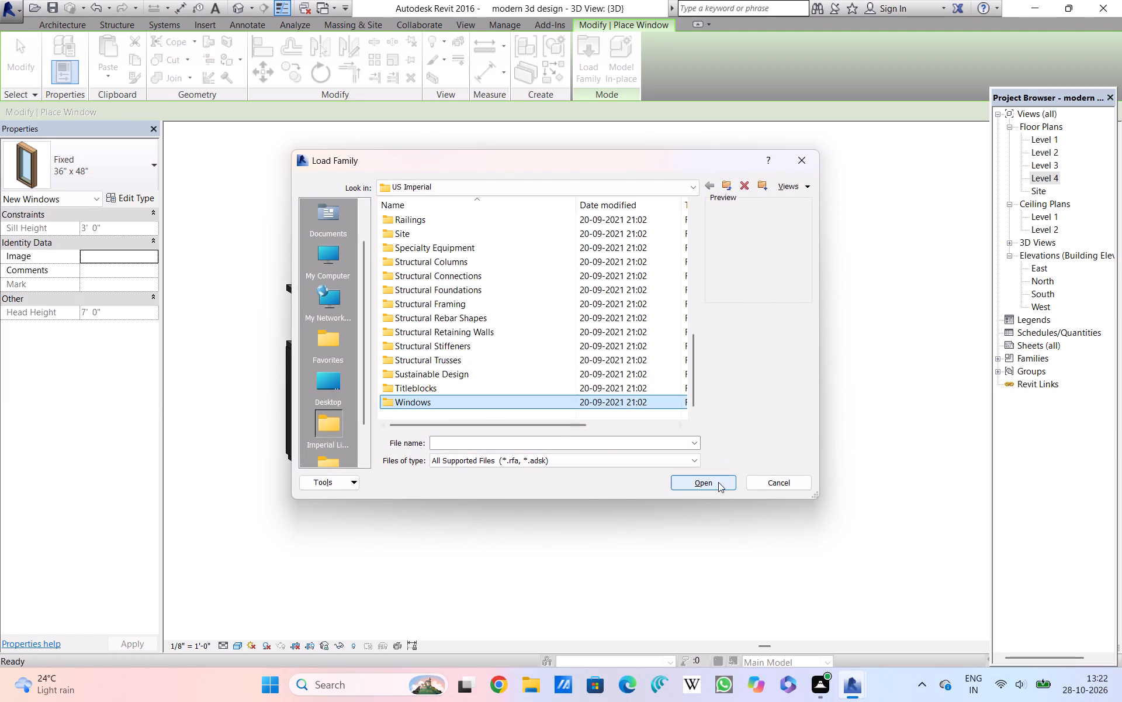
{"action": "double_click", "coordinate": [718, 482]}
{"action": "scroll", "coordinate": [463, 287], "scroll_direction": "up", "scroll_amount": 1}
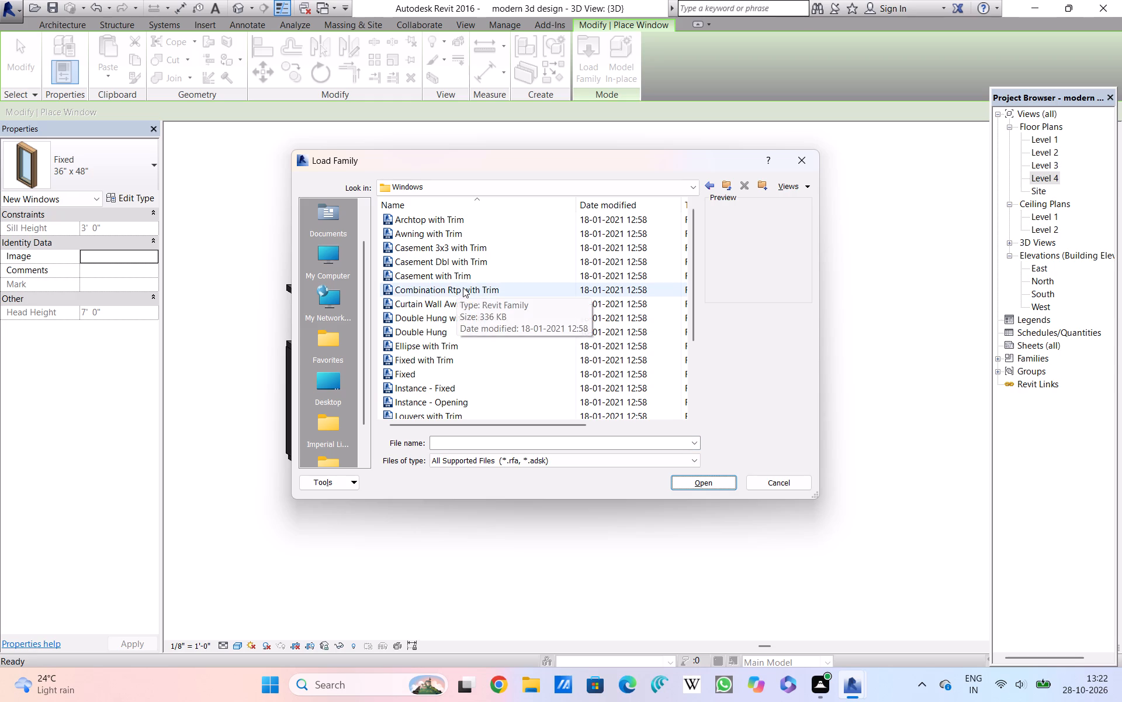
{"action": "scroll", "coordinate": [463, 287], "scroll_direction": "up", "scroll_amount": 2}
{"action": "double_click", "coordinate": [442, 313]}
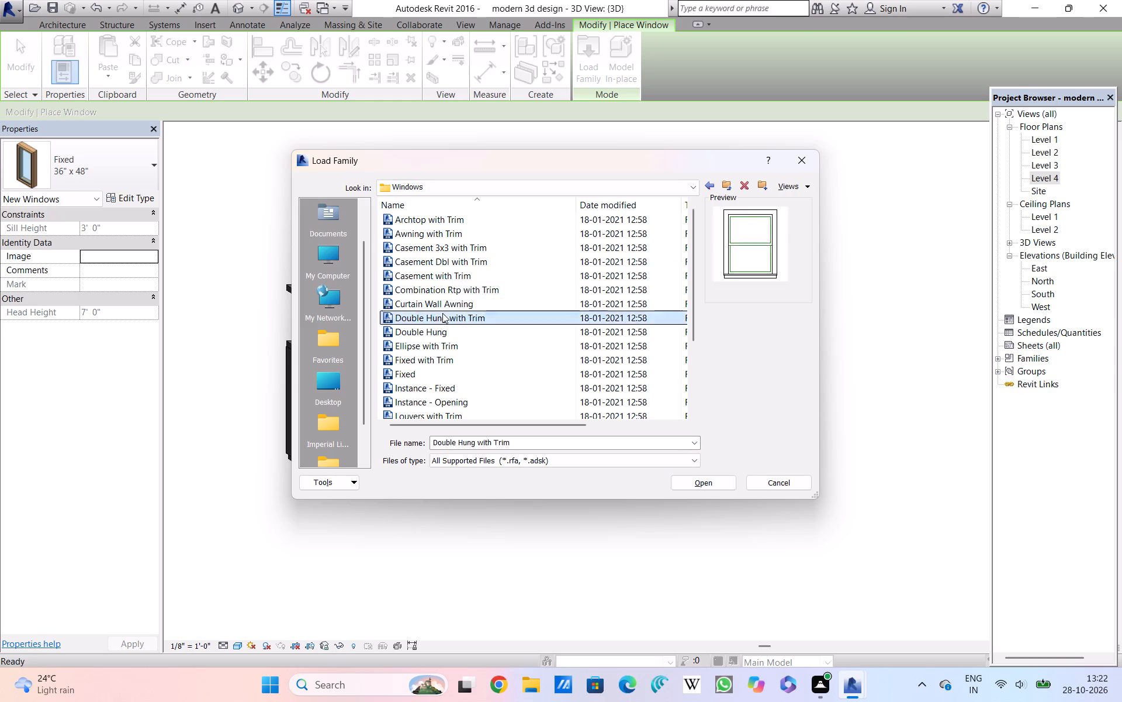
Check the available window types and load the Casement Dbl with Trim family from the Windows library.
{"action": "left_click", "coordinate": [136, 165]}
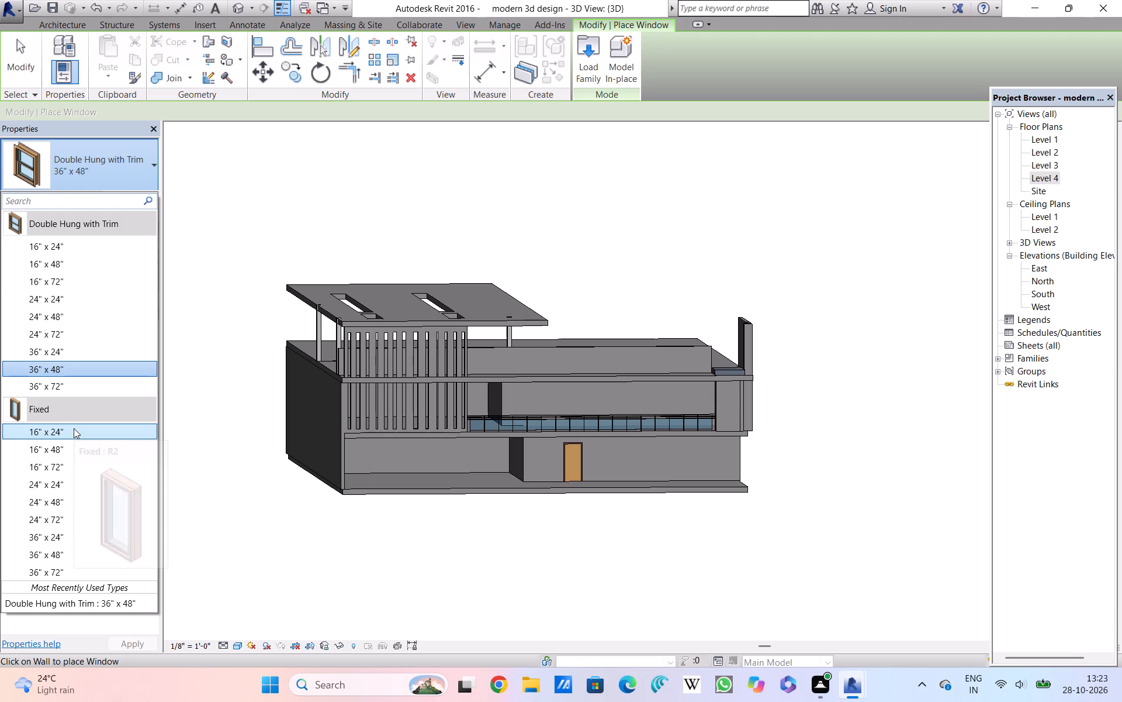
{"action": "scroll", "coordinate": [74, 428], "scroll_direction": "down", "scroll_amount": 4}
{"action": "left_click", "coordinate": [575, 60]}
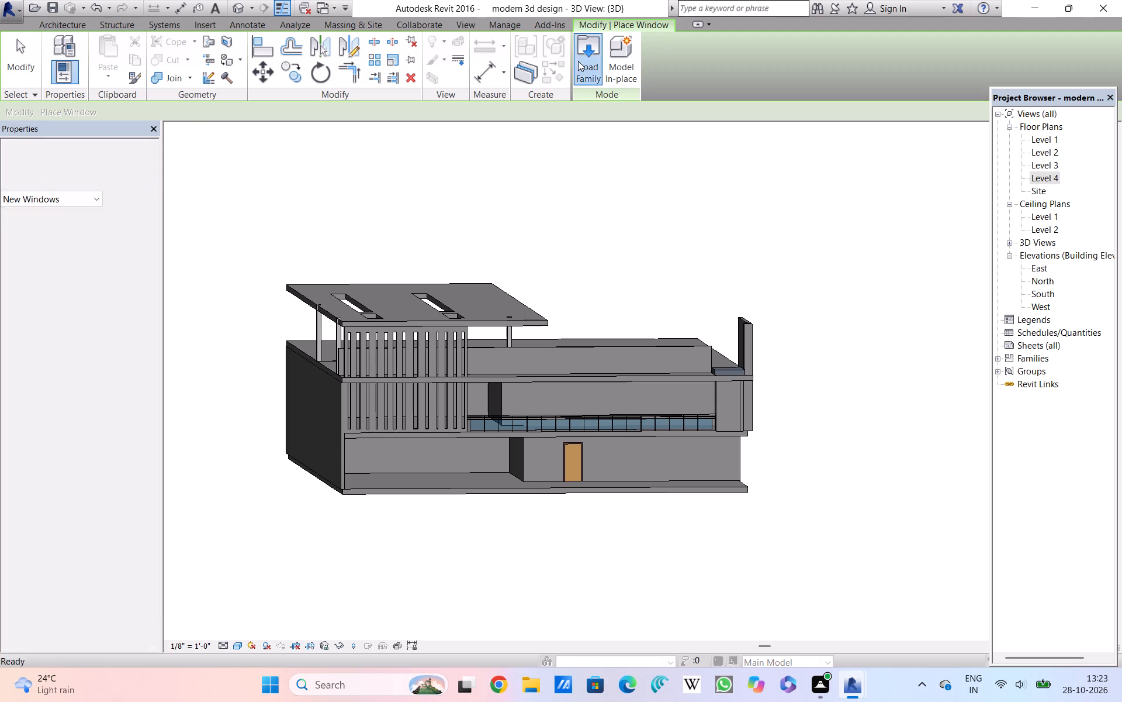
{"action": "scroll", "coordinate": [598, 325], "scroll_direction": "down", "scroll_amount": 6}
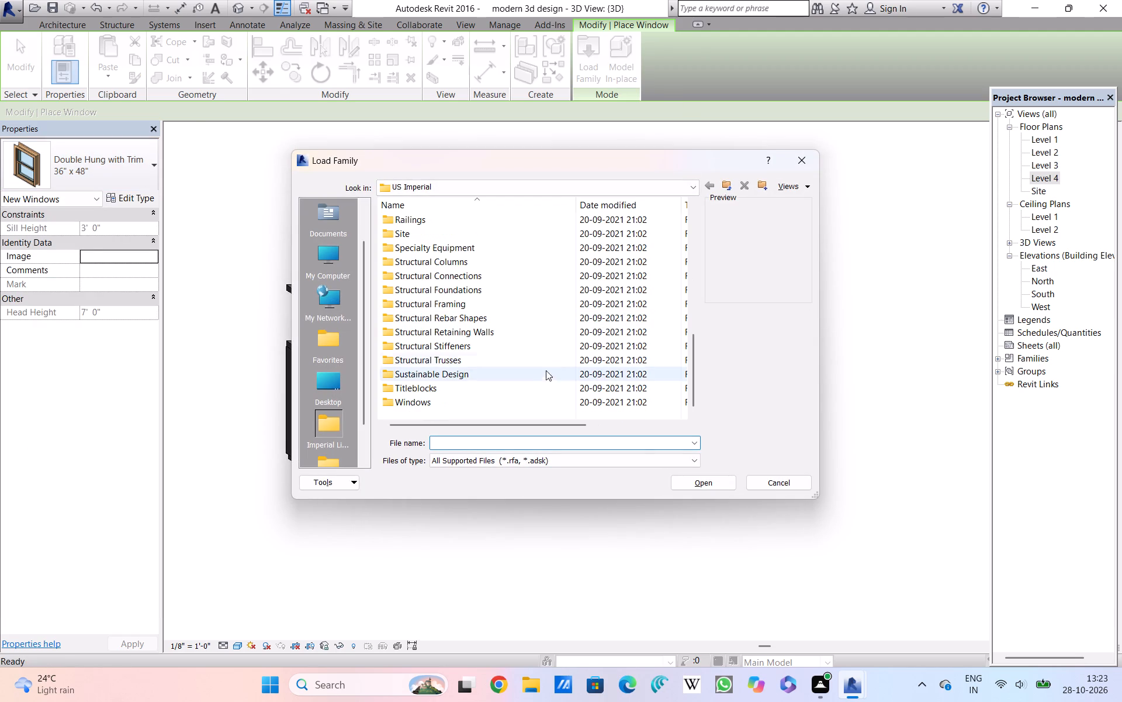
{"action": "left_click", "coordinate": [538, 405]}
{"action": "left_click", "coordinate": [698, 479]}
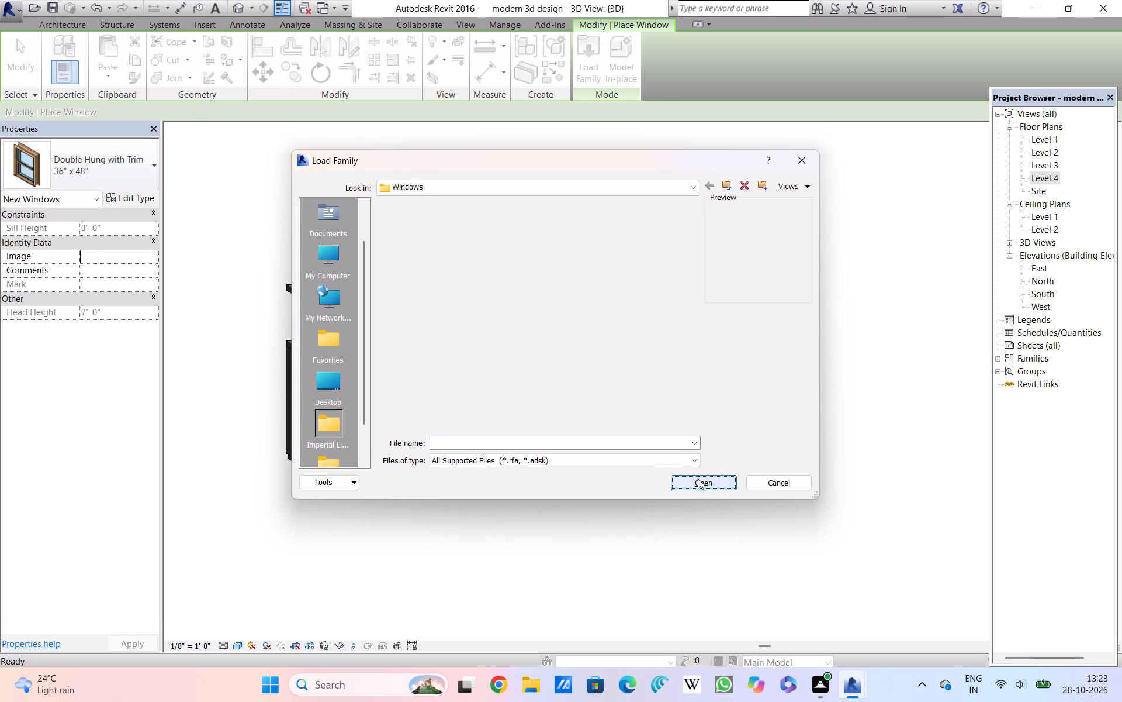
{"action": "scroll", "coordinate": [597, 353], "scroll_direction": "down", "scroll_amount": 5}
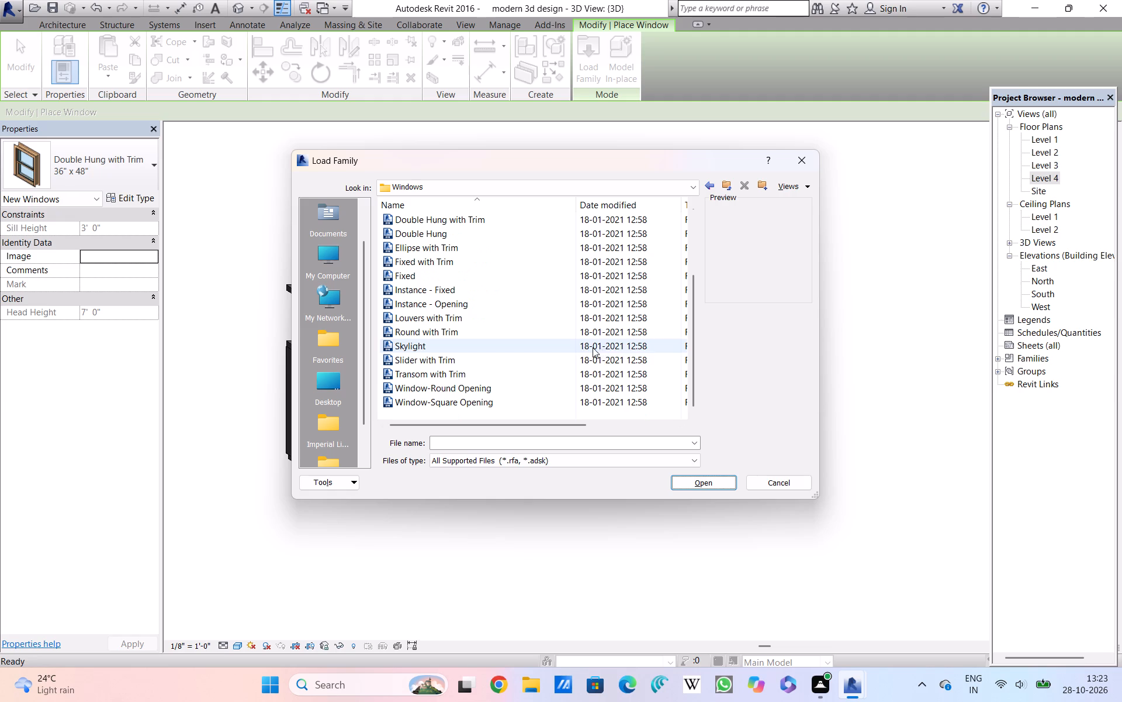
{"action": "scroll", "coordinate": [518, 376], "scroll_direction": "up", "scroll_amount": 2}
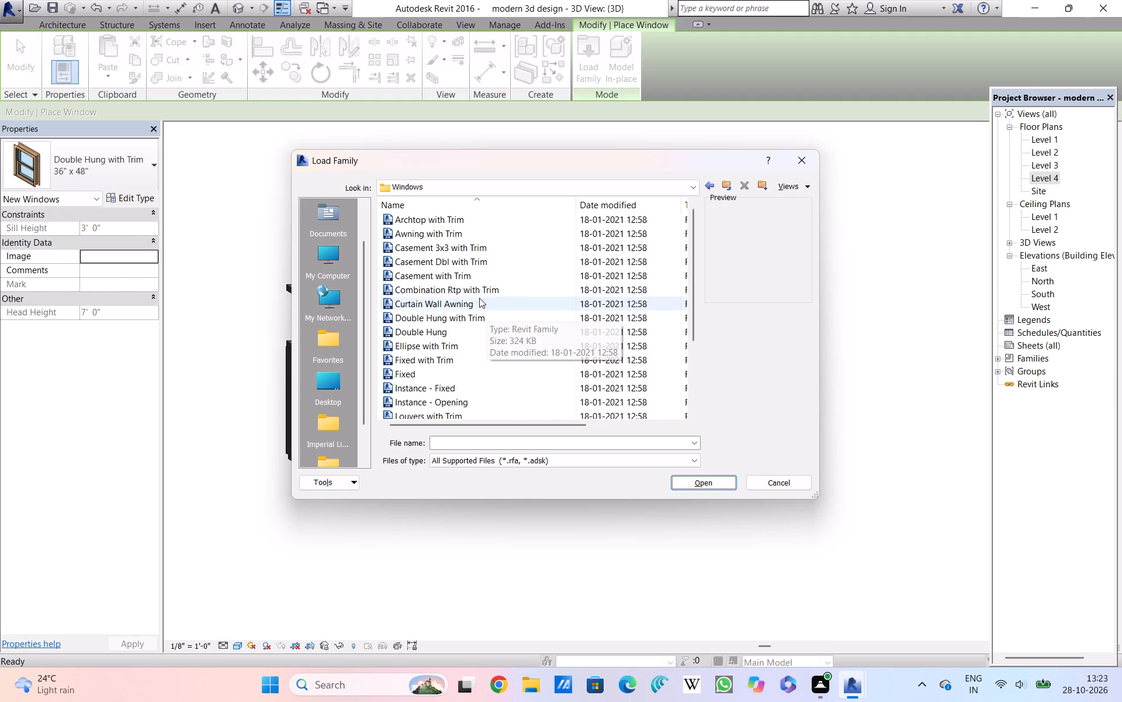
{"action": "left_click", "coordinate": [453, 261]}
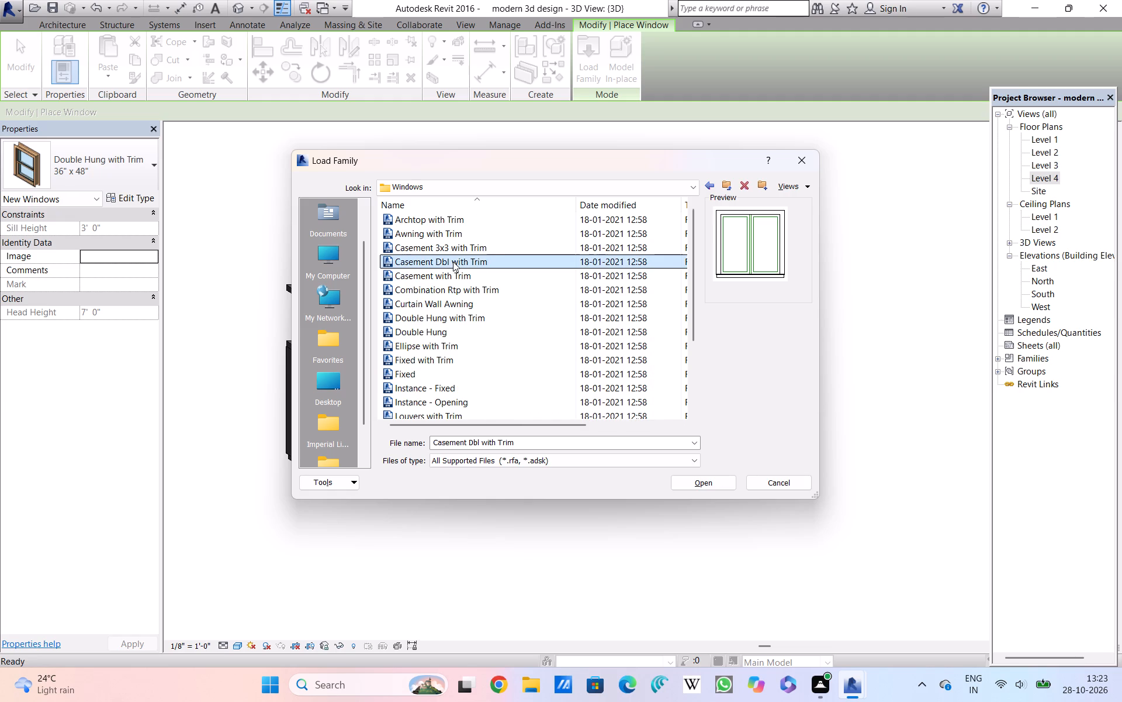
{"action": "left_click", "coordinate": [690, 479]}
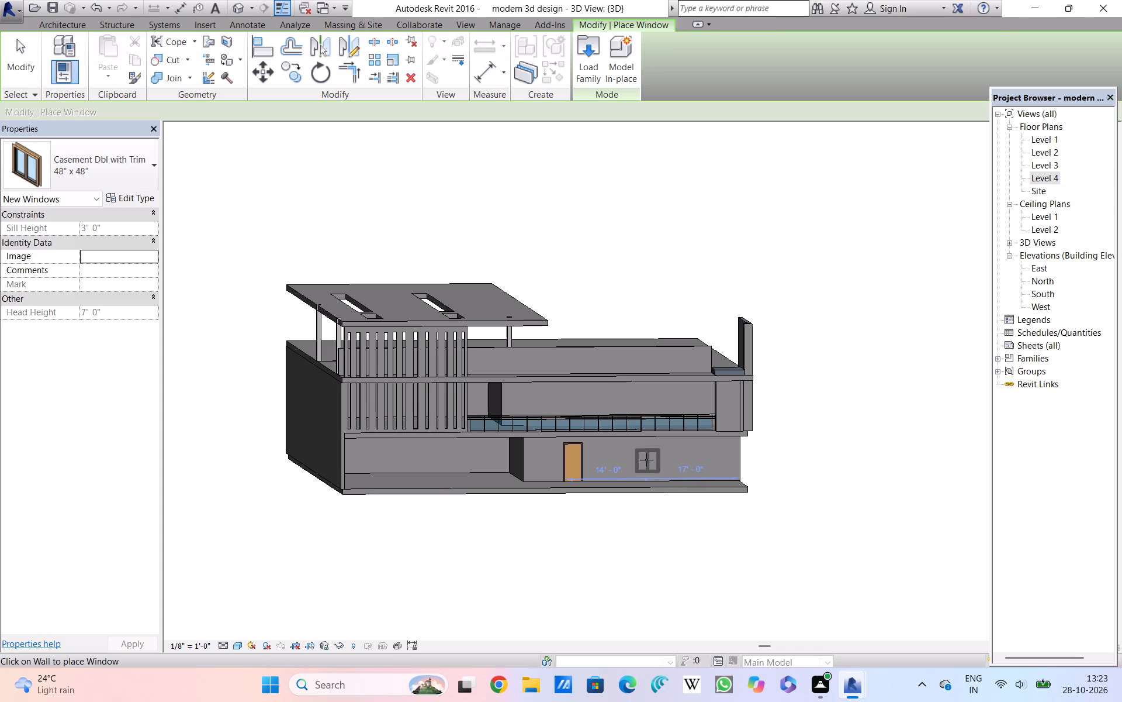
Place 48" x 48" Casement Dbl with Trim windows in the ground-floor south wall, 14' east of the door, and the Level 2 wall above.
{"action": "left_click", "coordinate": [646, 455]}
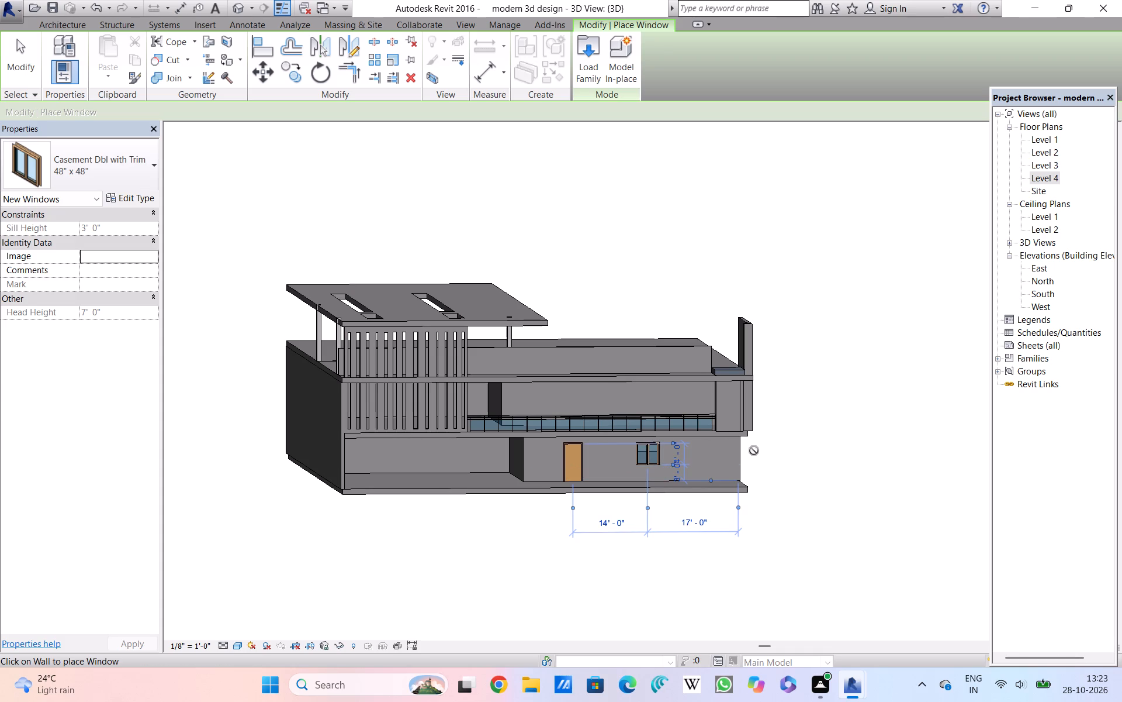
{"action": "scroll", "coordinate": [754, 448], "scroll_direction": "up", "scroll_amount": 7}
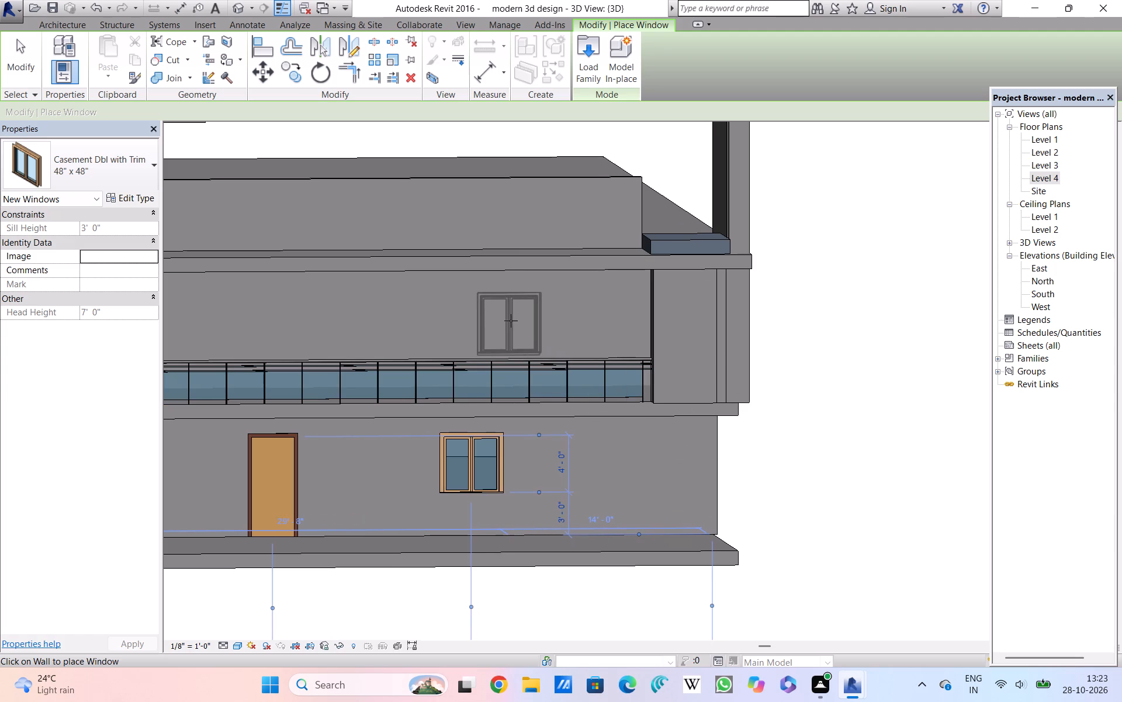
{"action": "left_click", "coordinate": [511, 313]}
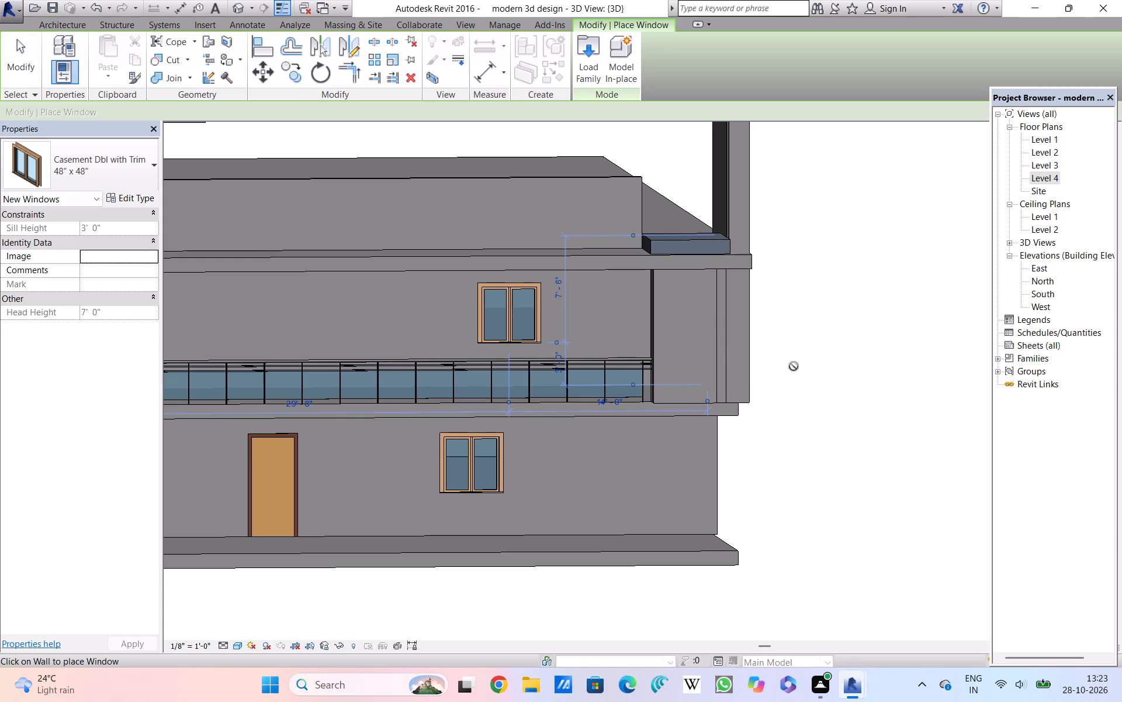
{"action": "scroll", "coordinate": [794, 367], "scroll_direction": "down", "scroll_amount": 5}
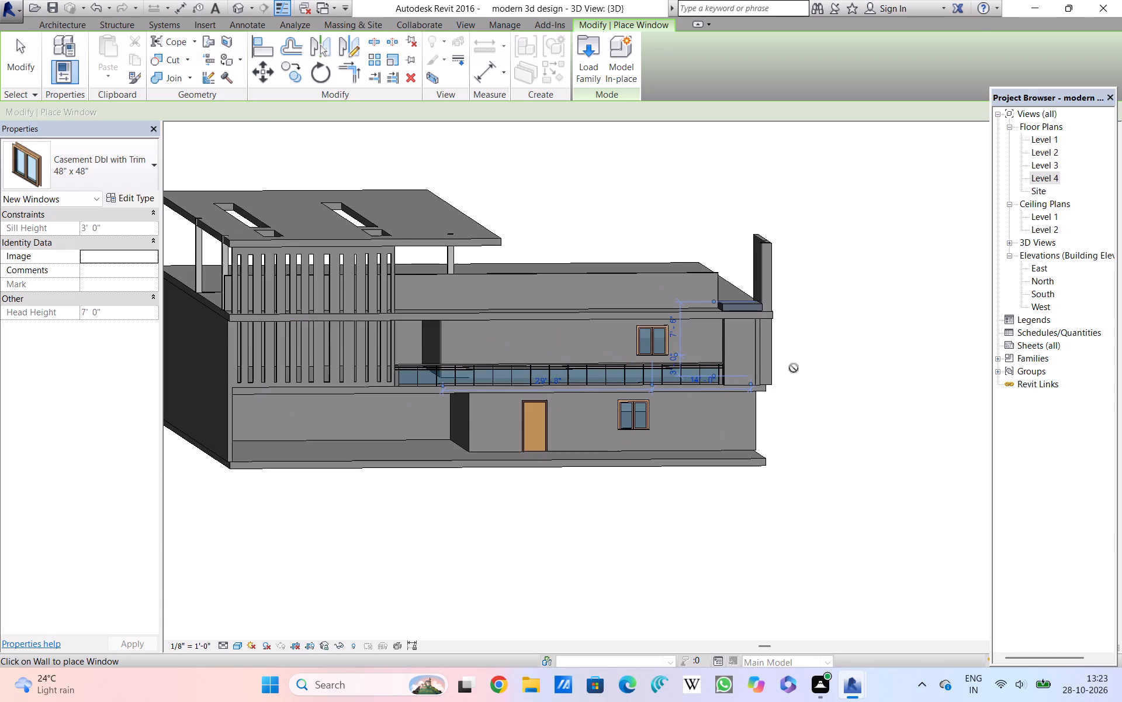
{"action": "scroll", "coordinate": [794, 368], "scroll_direction": "down", "scroll_amount": 2}
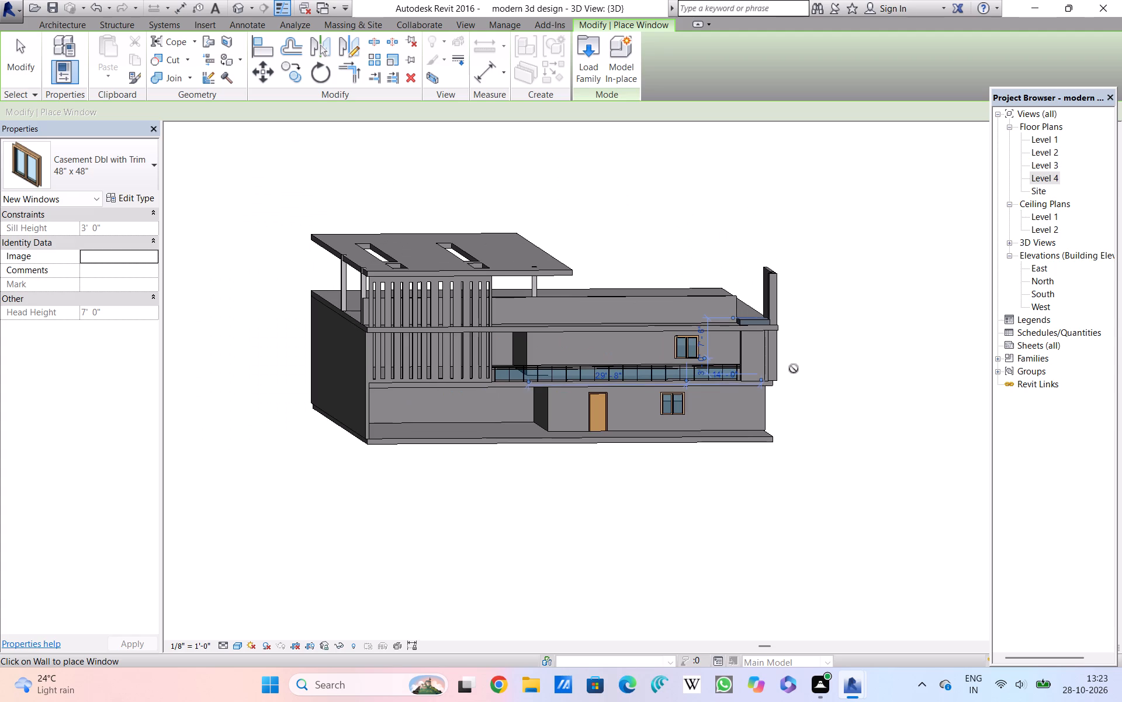
{"action": "key", "text": "Escape"}
{"action": "key", "text": "Escape"}
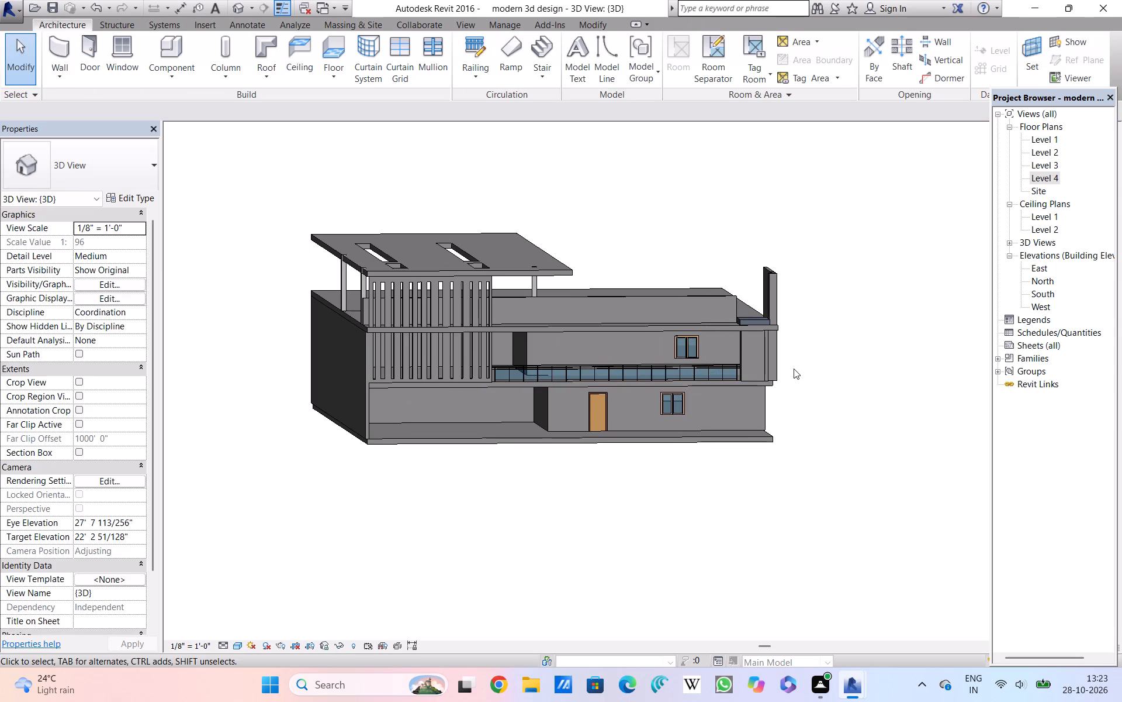
In the Level 1 plan, draw a Generic - 8" wall, 20' high, along the floor's south edge from its southeast corner westward to about mid-edge.
{"action": "triple_click", "coordinate": [1032, 140]}
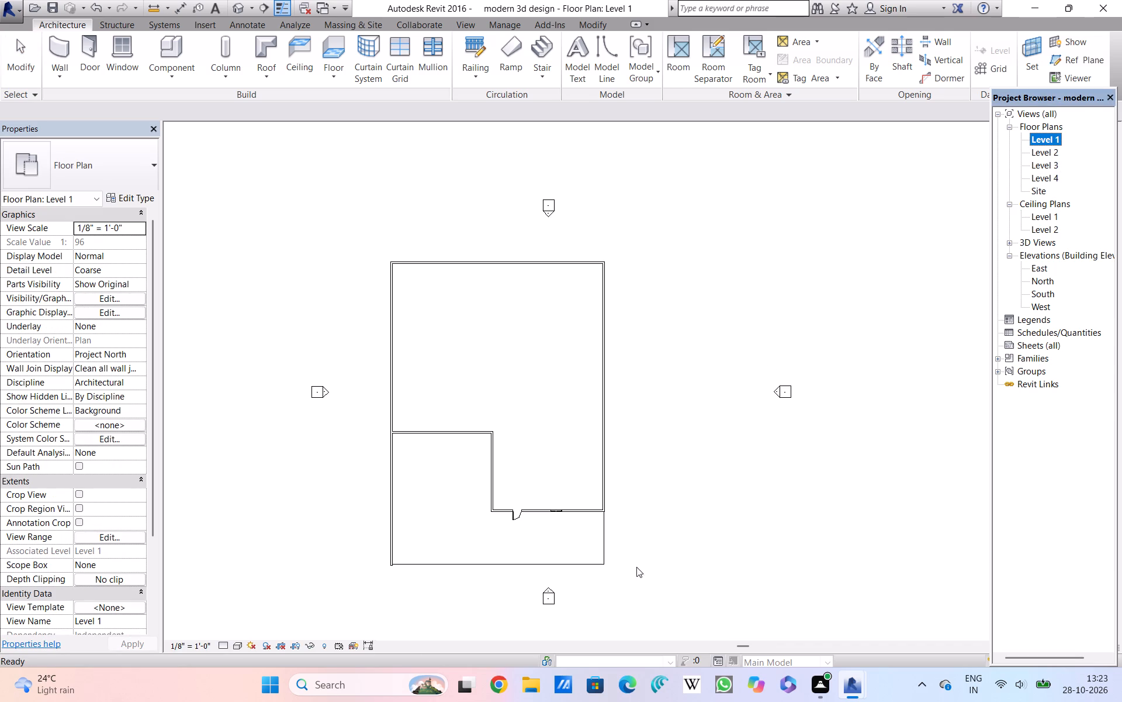
{"action": "middle_click_drag", "start_coordinate": [641, 562], "coordinate": [649, 531]}
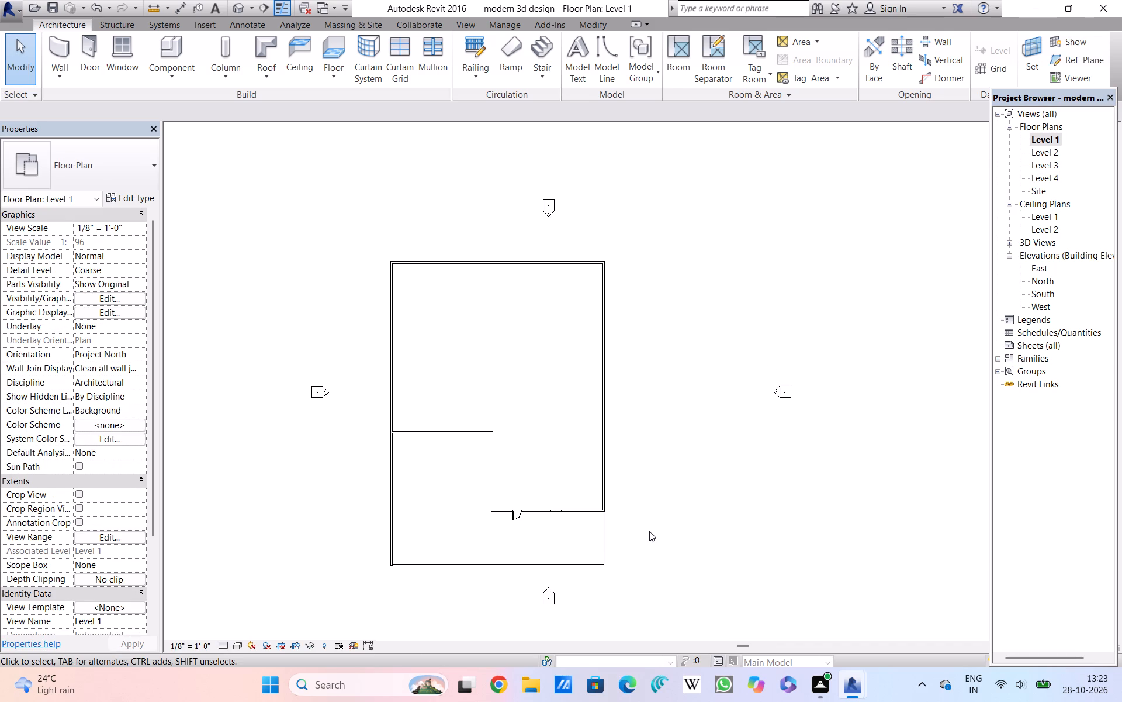
{"action": "middle_click_drag", "start_coordinate": [649, 531], "coordinate": [652, 519]}
{"action": "middle_click_drag", "start_coordinate": [651, 538], "coordinate": [649, 496]}
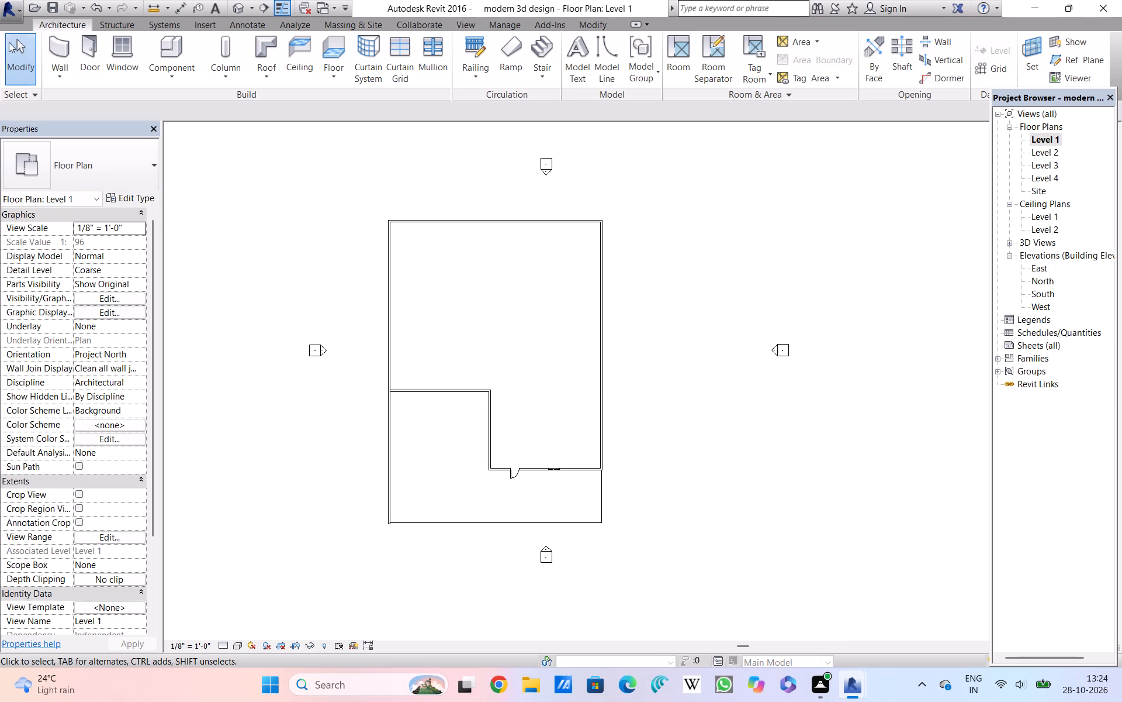
{"action": "left_click", "coordinate": [61, 53]}
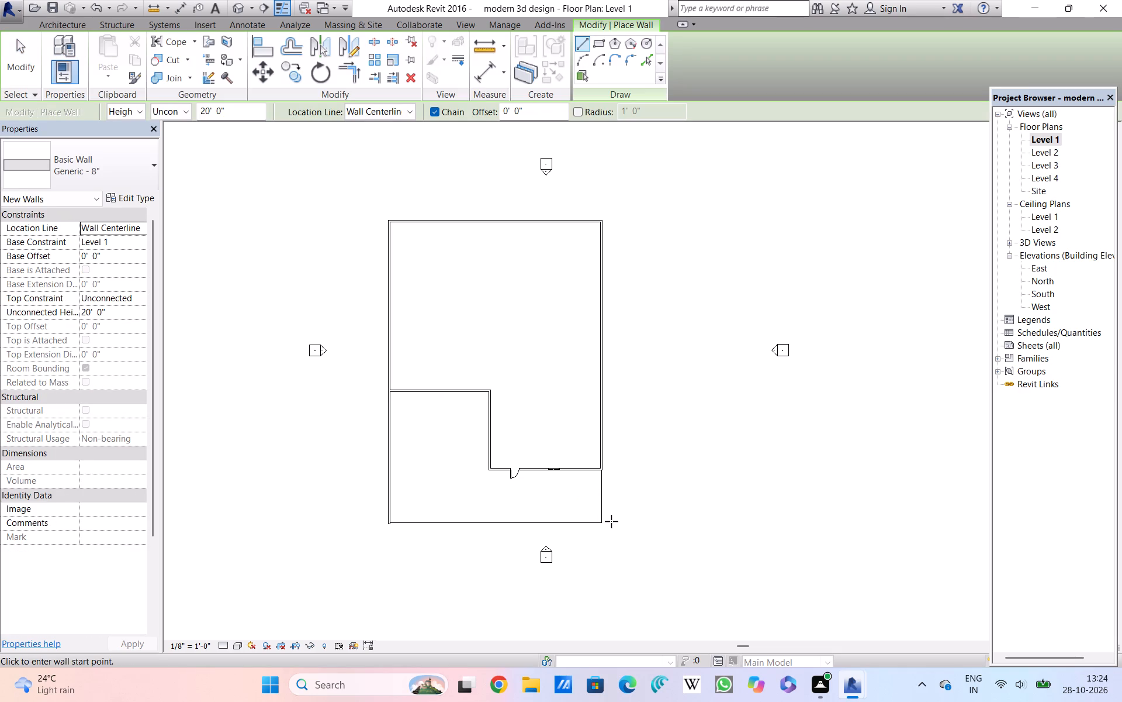
{"action": "left_click", "coordinate": [602, 521]}
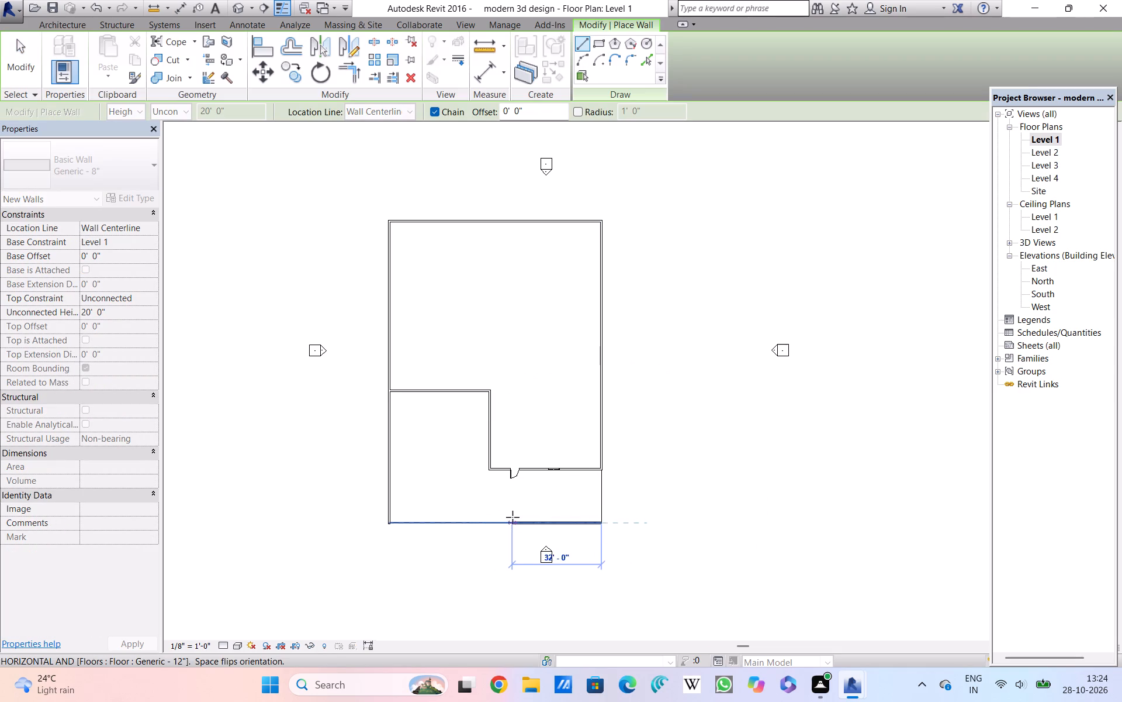
{"action": "left_click", "coordinate": [494, 518]}
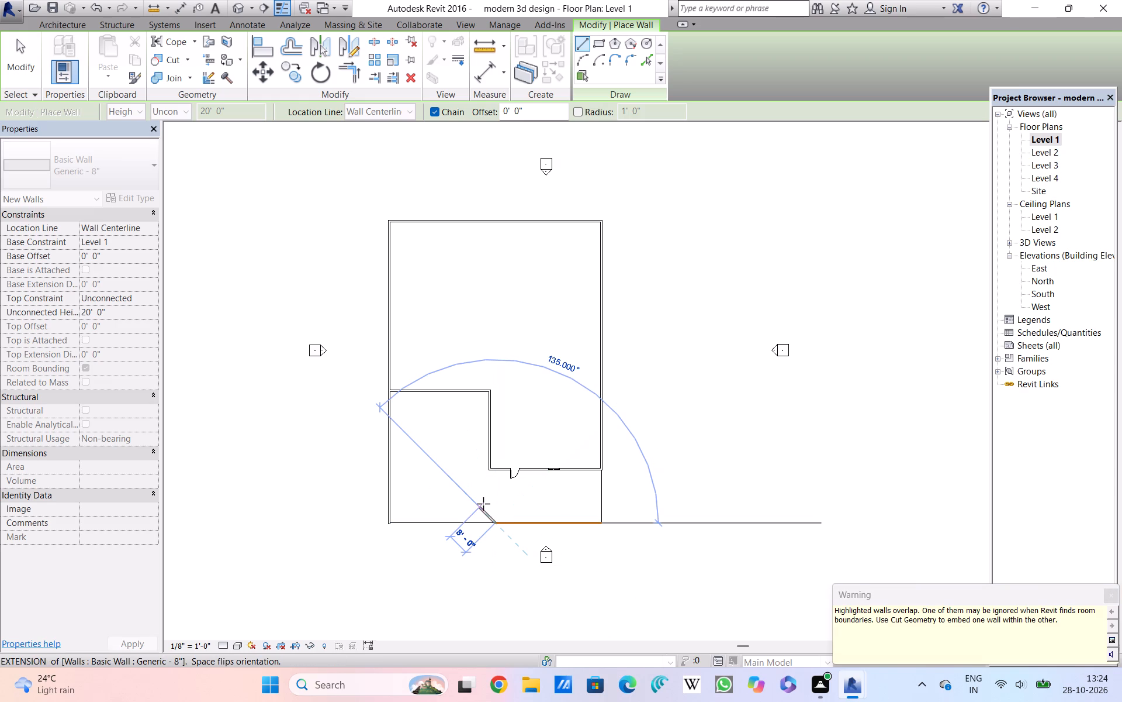
{"action": "key", "text": "Escape"}
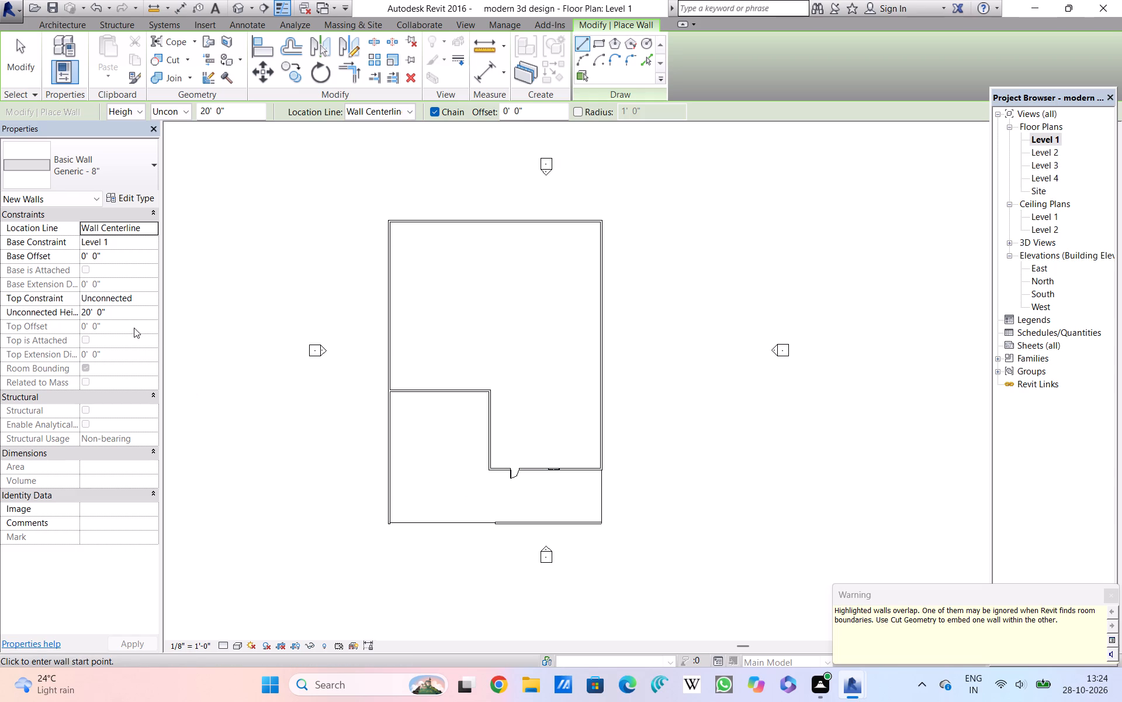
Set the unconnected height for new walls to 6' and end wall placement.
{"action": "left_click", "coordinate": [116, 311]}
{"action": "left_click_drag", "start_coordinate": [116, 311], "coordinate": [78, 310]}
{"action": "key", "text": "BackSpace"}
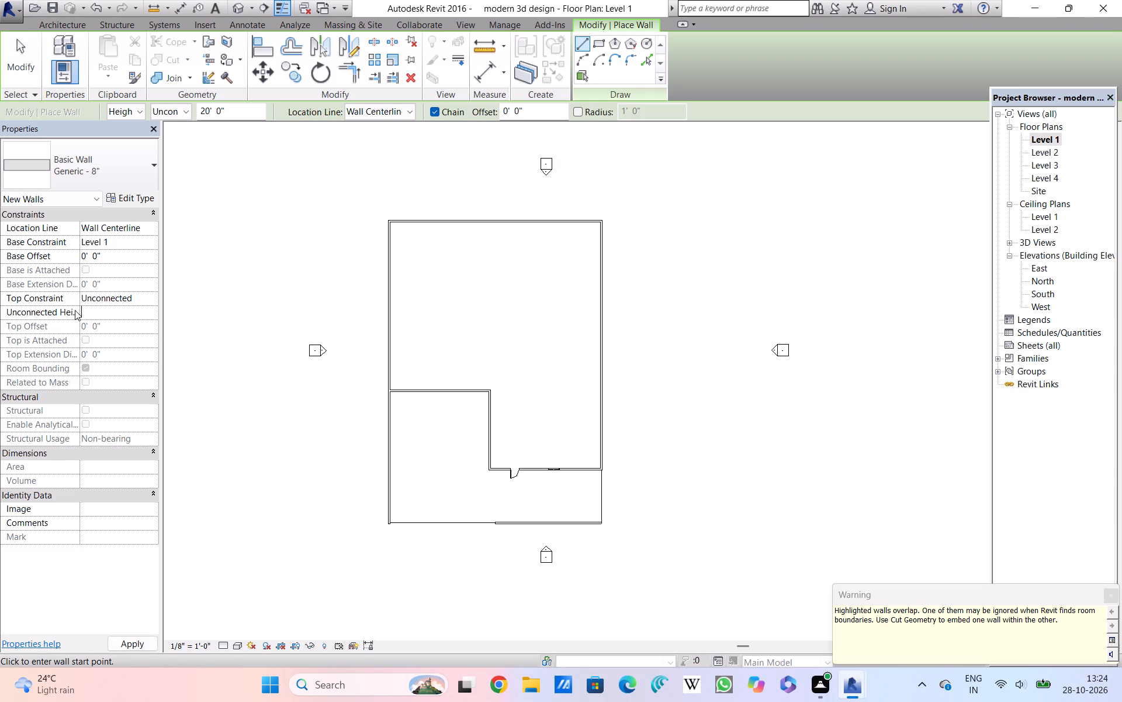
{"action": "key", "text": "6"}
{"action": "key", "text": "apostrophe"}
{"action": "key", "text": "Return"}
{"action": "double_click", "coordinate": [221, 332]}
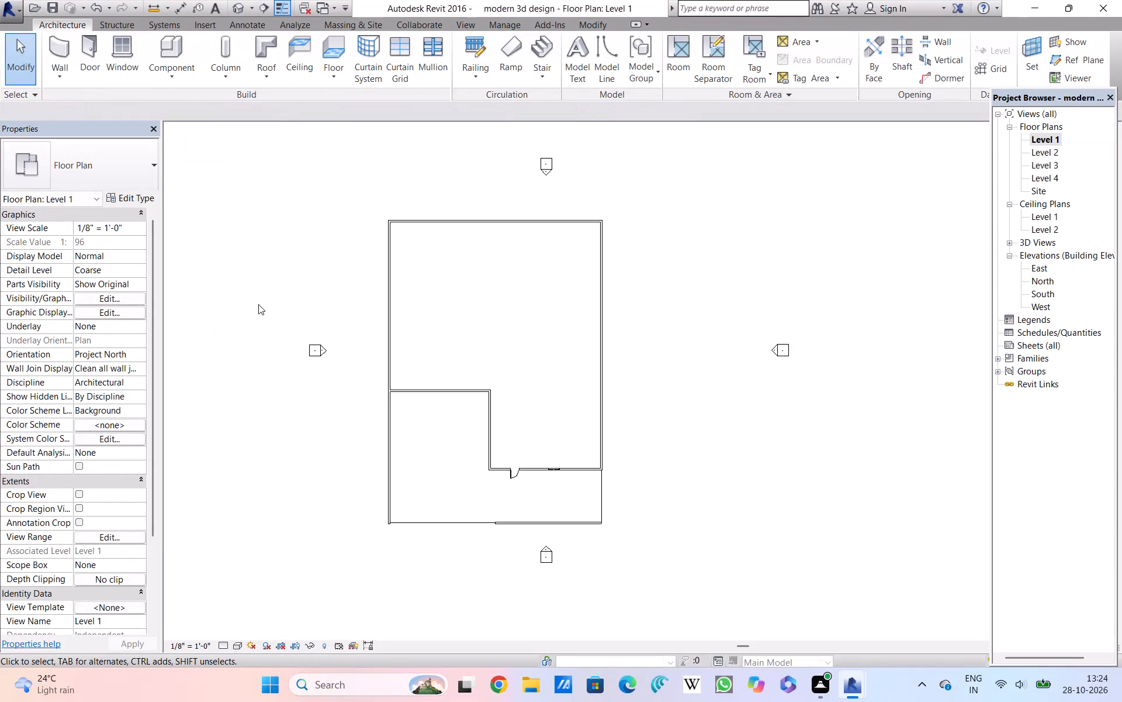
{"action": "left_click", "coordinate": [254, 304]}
In the 3D view, set the front wall's unconnected height to 6'.
{"action": "left_click", "coordinate": [245, 6]}
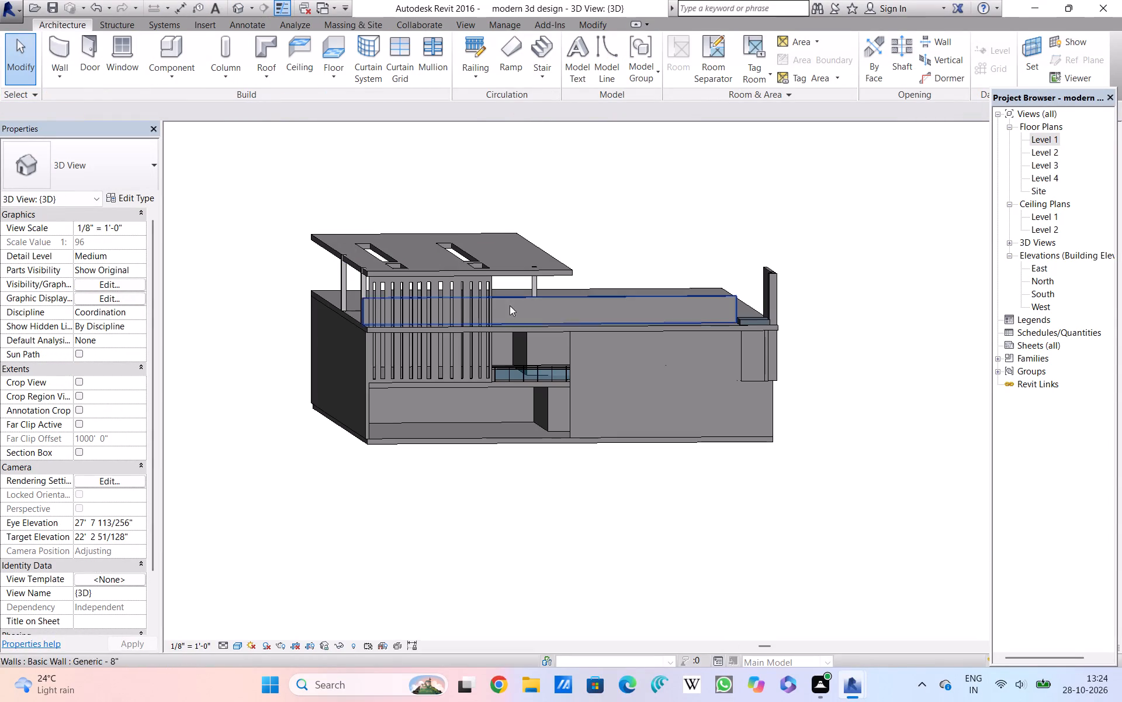
{"action": "left_click", "coordinate": [573, 346]}
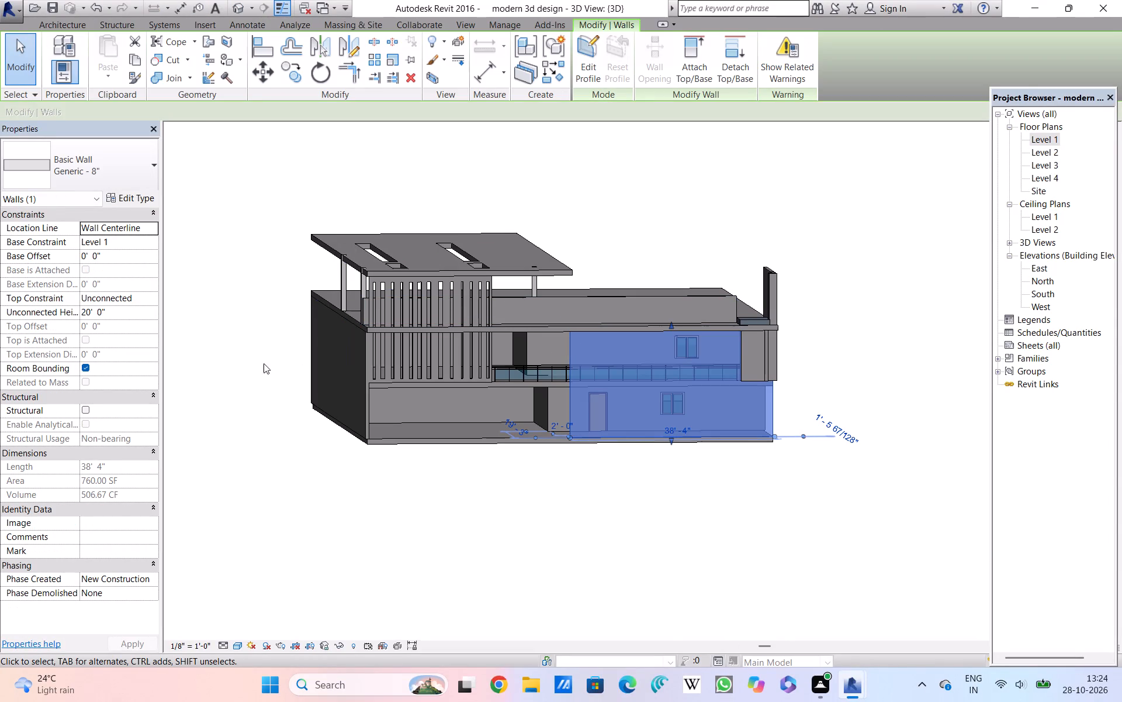
{"action": "left_click", "coordinate": [120, 313]}
{"action": "left_click_drag", "start_coordinate": [119, 312], "coordinate": [99, 311]}
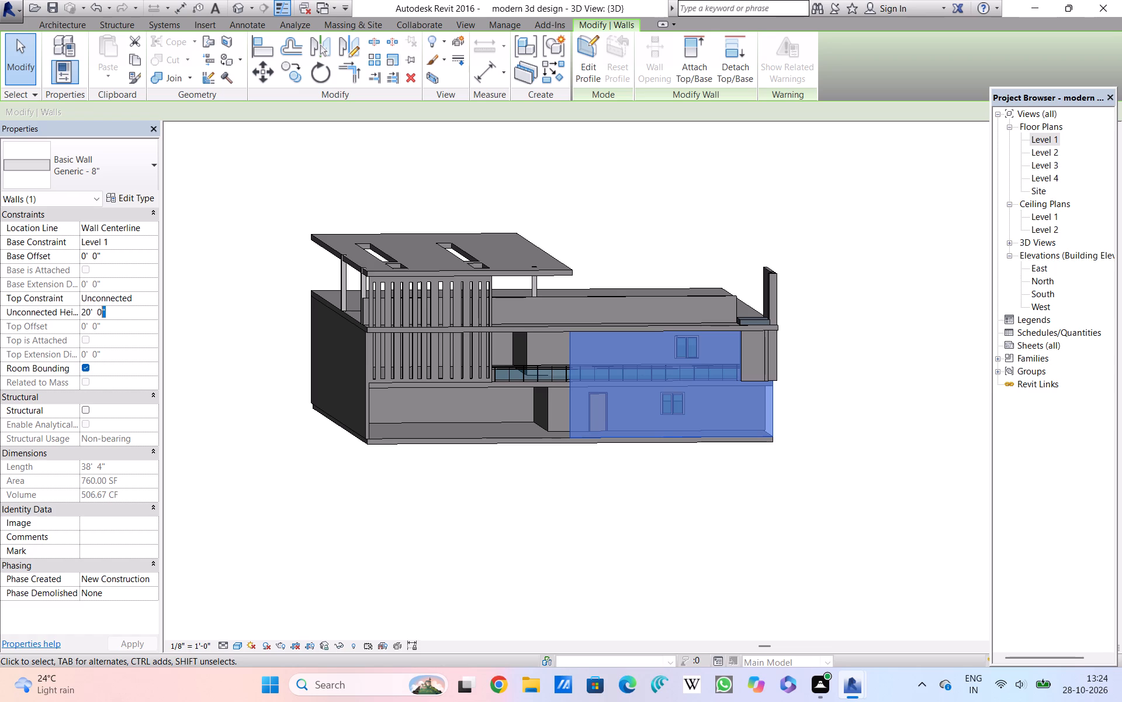
{"action": "left_click_drag", "start_coordinate": [99, 311], "coordinate": [72, 311]}
{"action": "key", "text": "BackSpace"}
{"action": "key", "text": "6"}
{"action": "key", "text": "apostrophe"}
{"action": "key", "text": "Return"}
{"action": "left_click", "coordinate": [247, 483]}
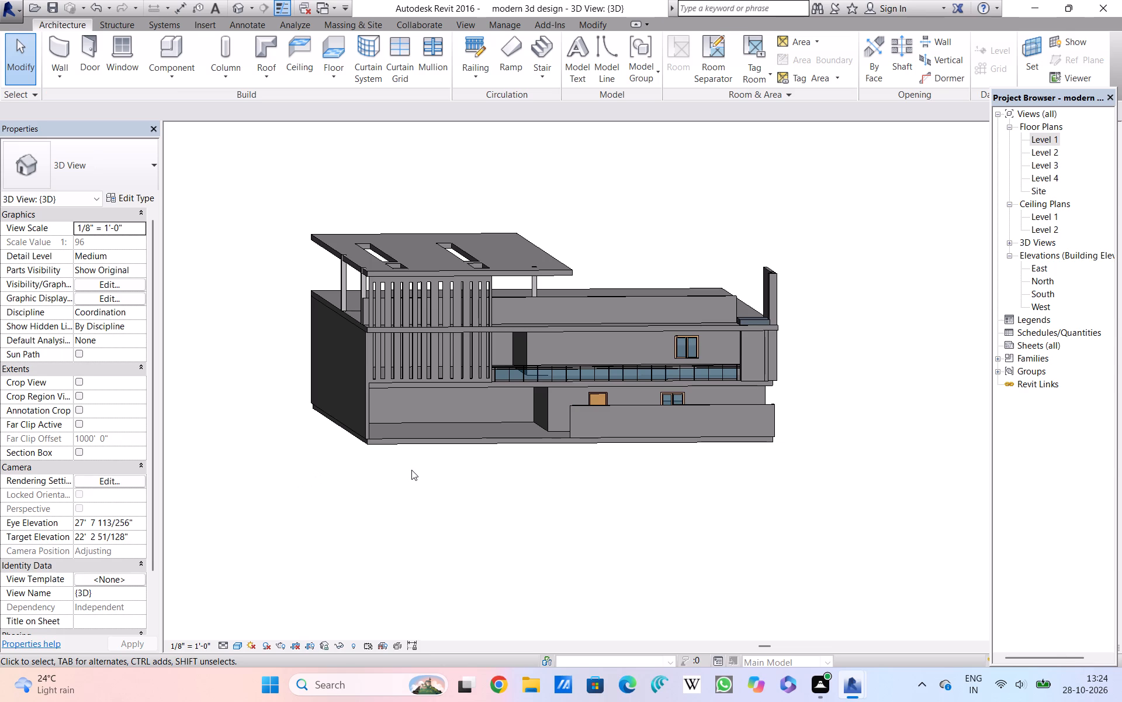
Stretch the front wall's west end westward along the floor's south edge, making the wall about 57' 6" long.
{"action": "left_click", "coordinate": [576, 419]}
{"action": "scroll", "coordinate": [576, 419], "scroll_direction": "up", "scroll_amount": 7}
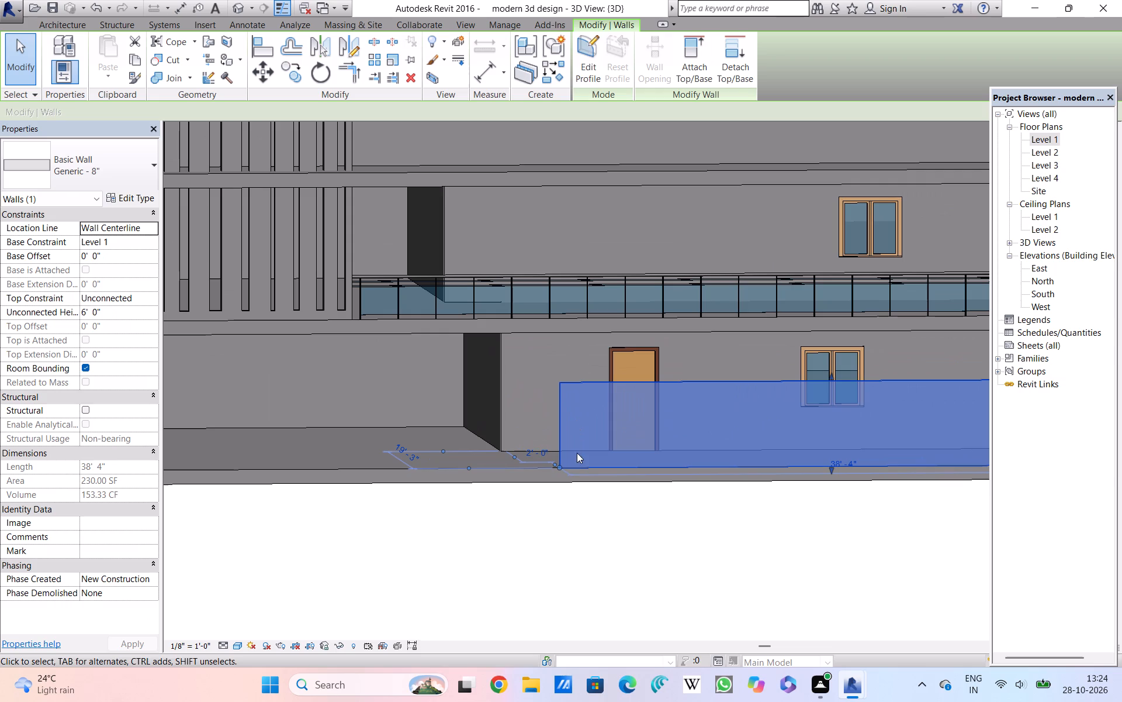
{"action": "left_click_drag", "start_coordinate": [562, 466], "coordinate": [463, 468]}
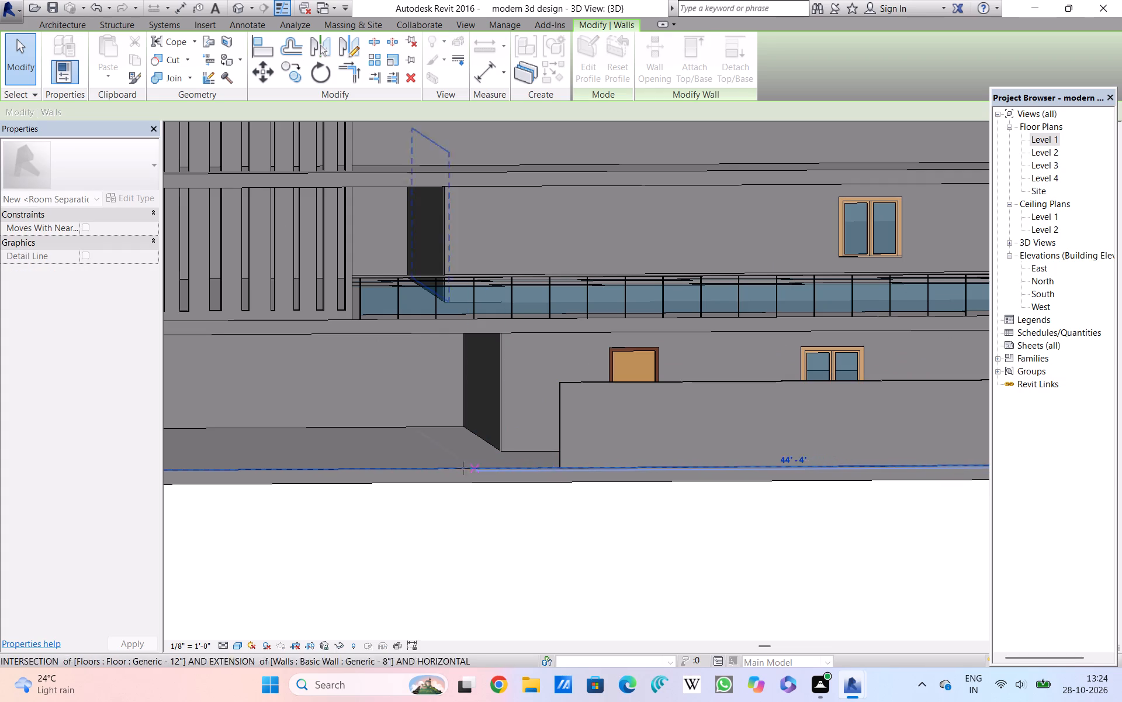
{"action": "left_click_drag", "start_coordinate": [463, 468], "coordinate": [368, 468]}
{"action": "scroll", "coordinate": [366, 468], "scroll_direction": "down", "scroll_amount": 6}
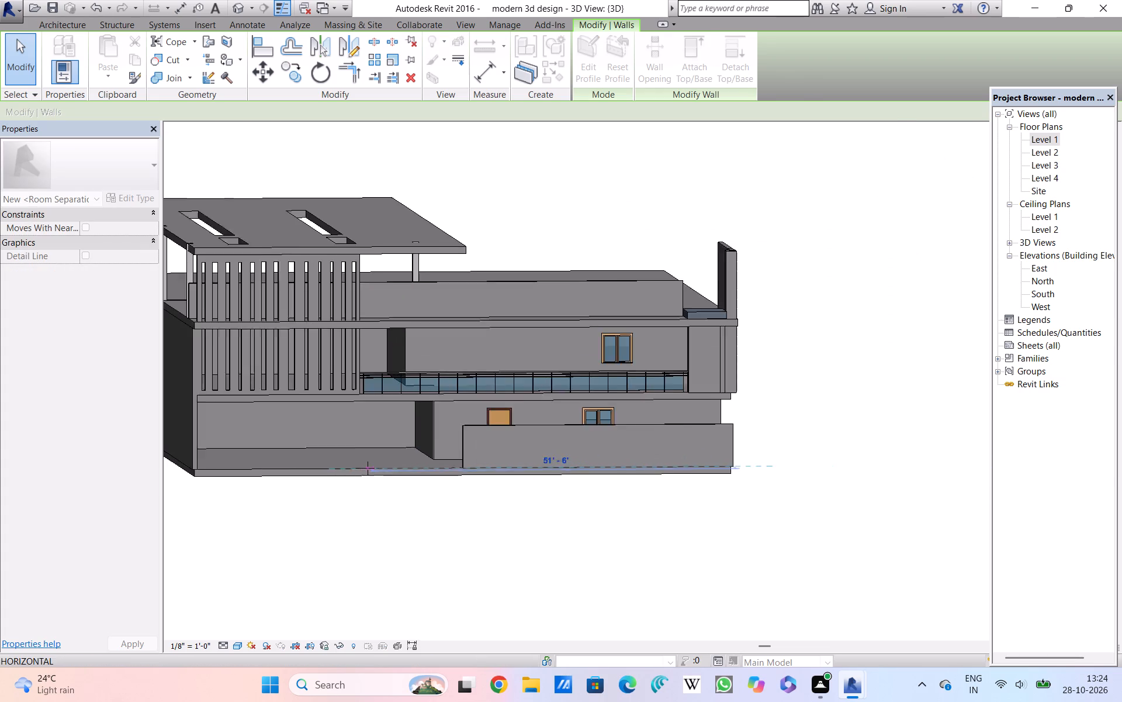
{"action": "left_click_drag", "start_coordinate": [368, 468], "coordinate": [331, 468]}
{"action": "left_click", "coordinate": [331, 468]}
{"action": "left_click", "coordinate": [403, 494]}
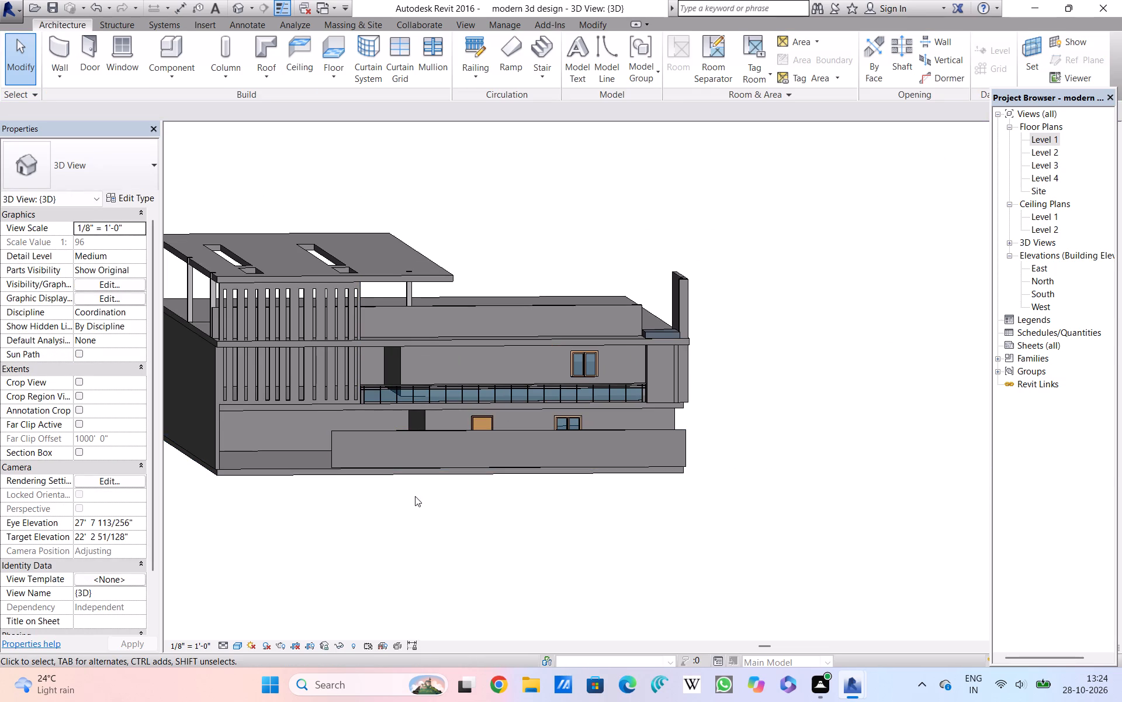
Choose the Soffit - 1/2" GWB & Metal Stud wall type and start a wall at the floor's southwest corner.
{"action": "middle_click_drag", "start_coordinate": [470, 476], "coordinate": [581, 500]}
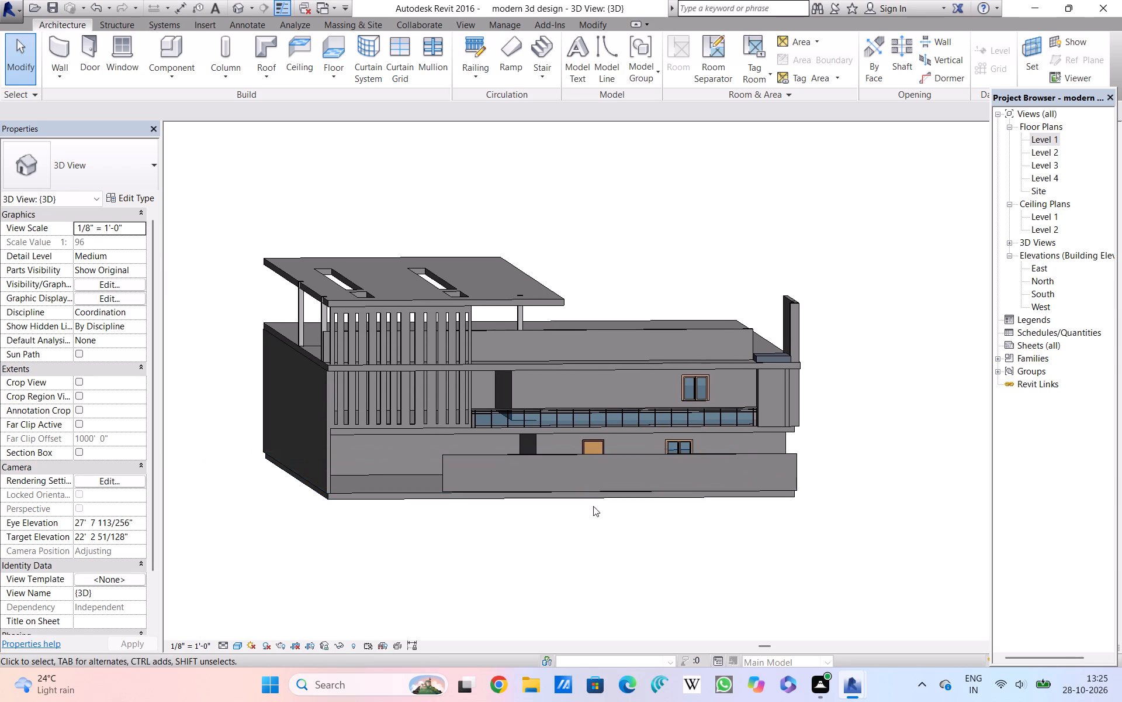
{"action": "scroll", "coordinate": [427, 487], "scroll_direction": "up", "scroll_amount": 7}
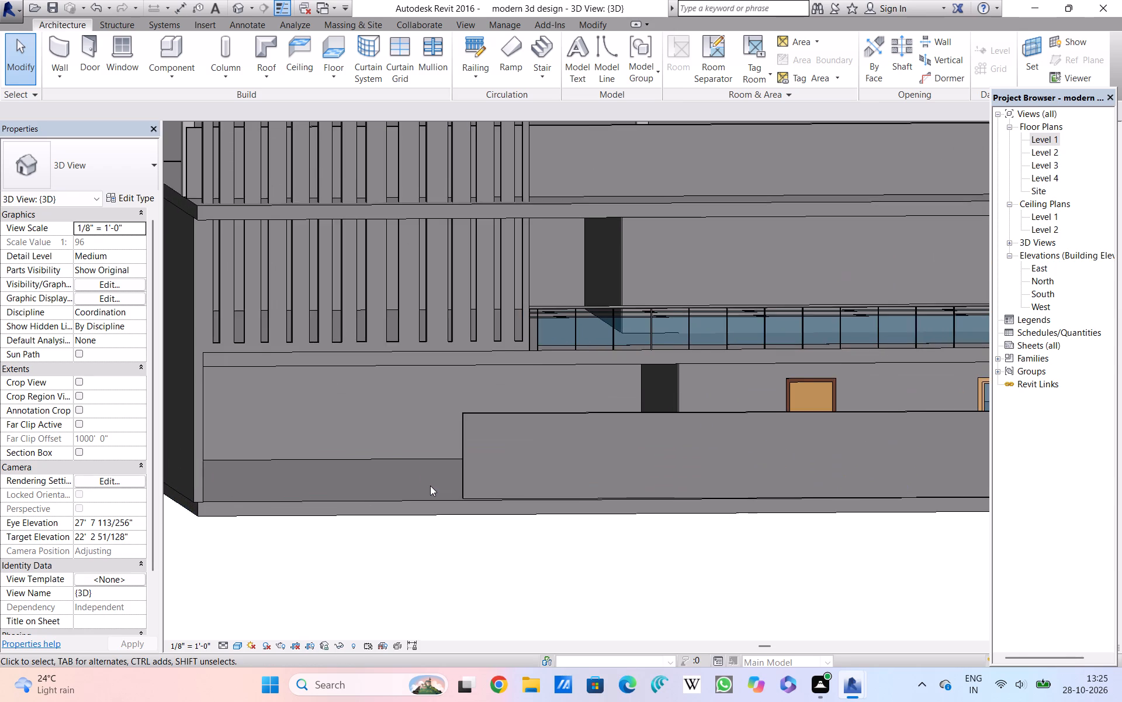
{"action": "left_click", "coordinate": [50, 53]}
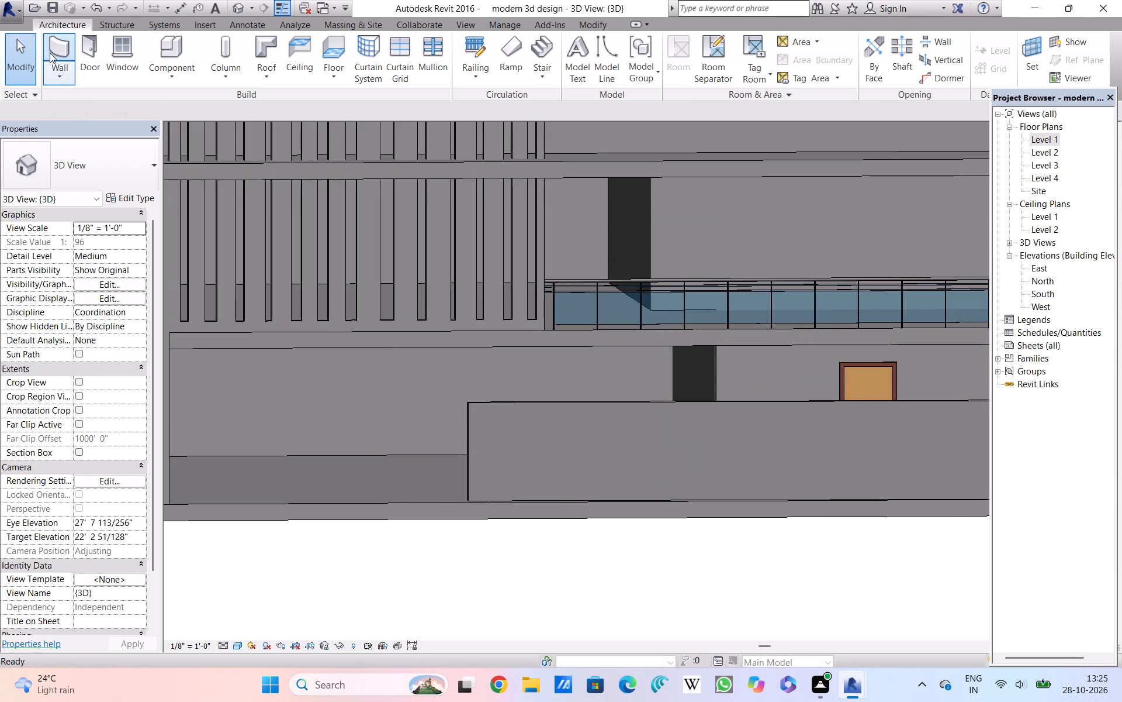
{"action": "left_click", "coordinate": [86, 175]}
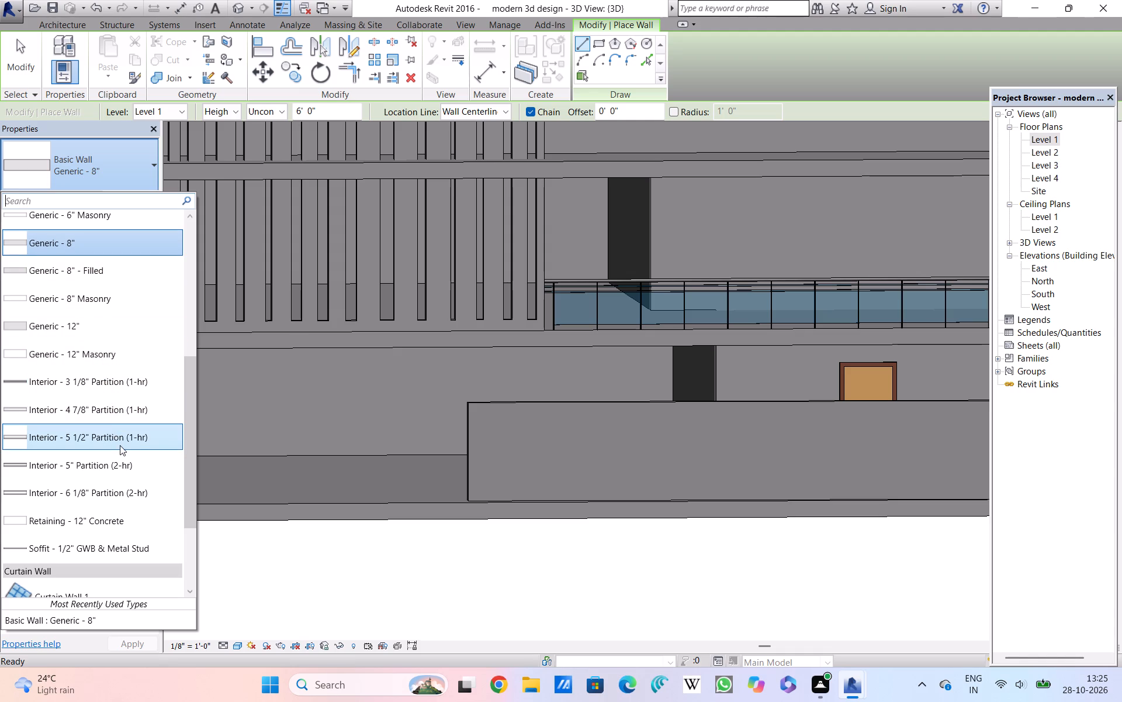
{"action": "scroll", "coordinate": [120, 445], "scroll_direction": "down", "scroll_amount": 1}
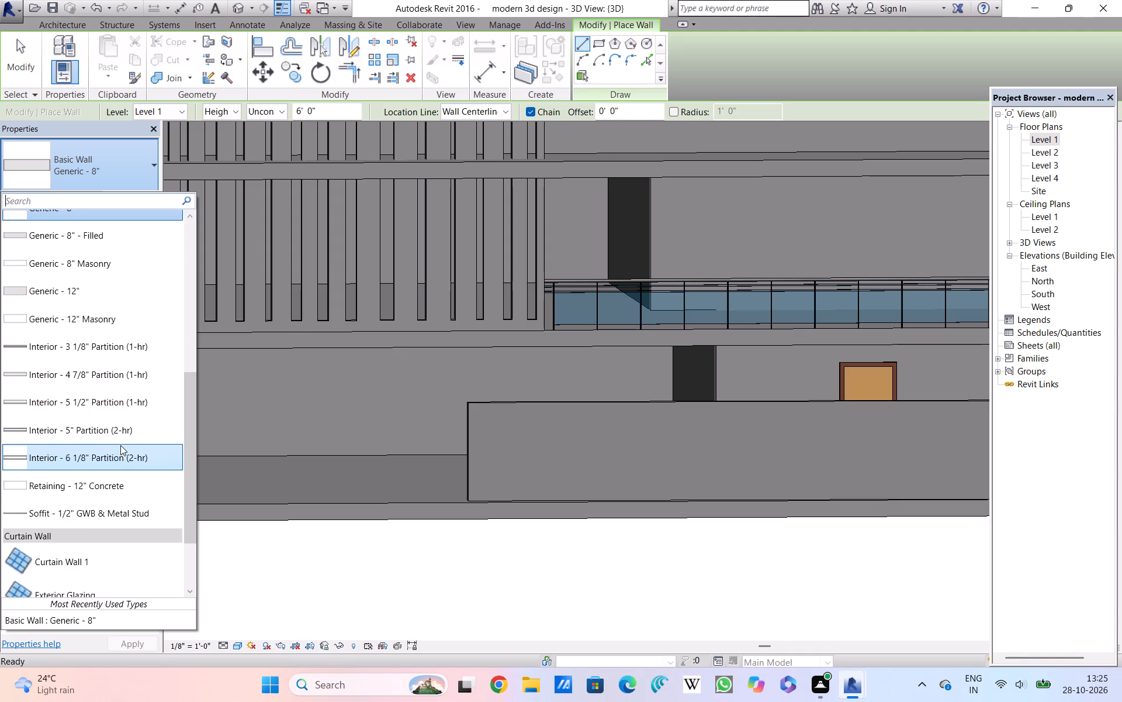
{"action": "scroll", "coordinate": [120, 445], "scroll_direction": "down", "scroll_amount": 1}
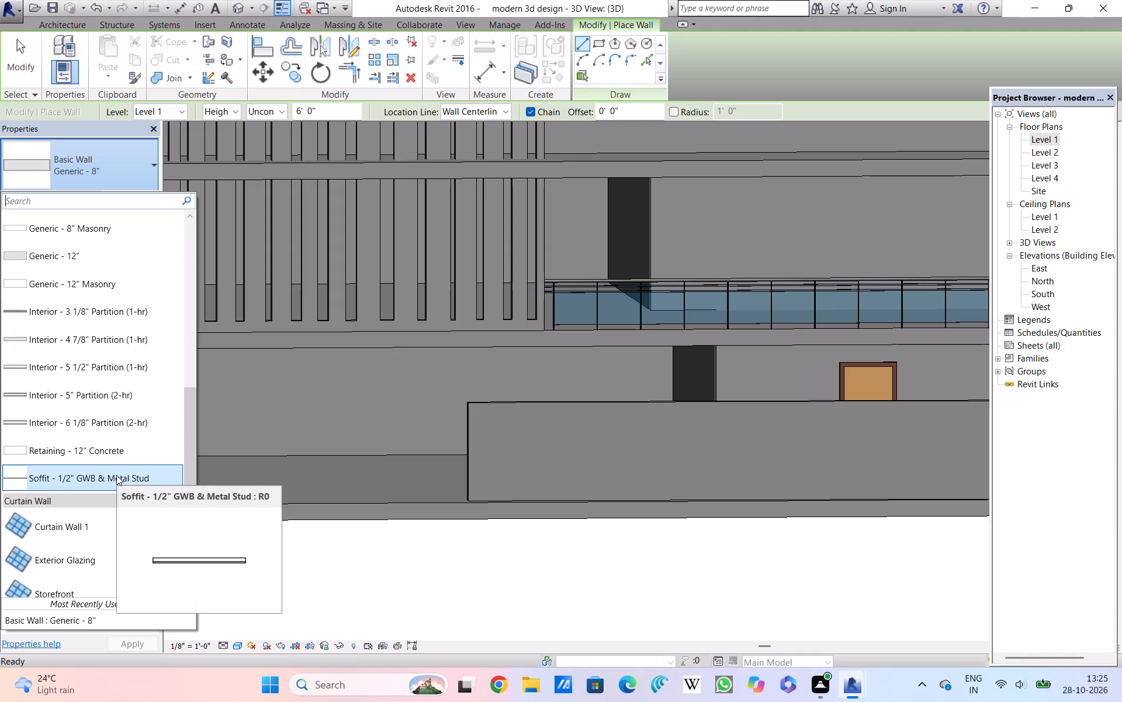
{"action": "scroll", "coordinate": [116, 475], "scroll_direction": "down", "scroll_amount": 2}
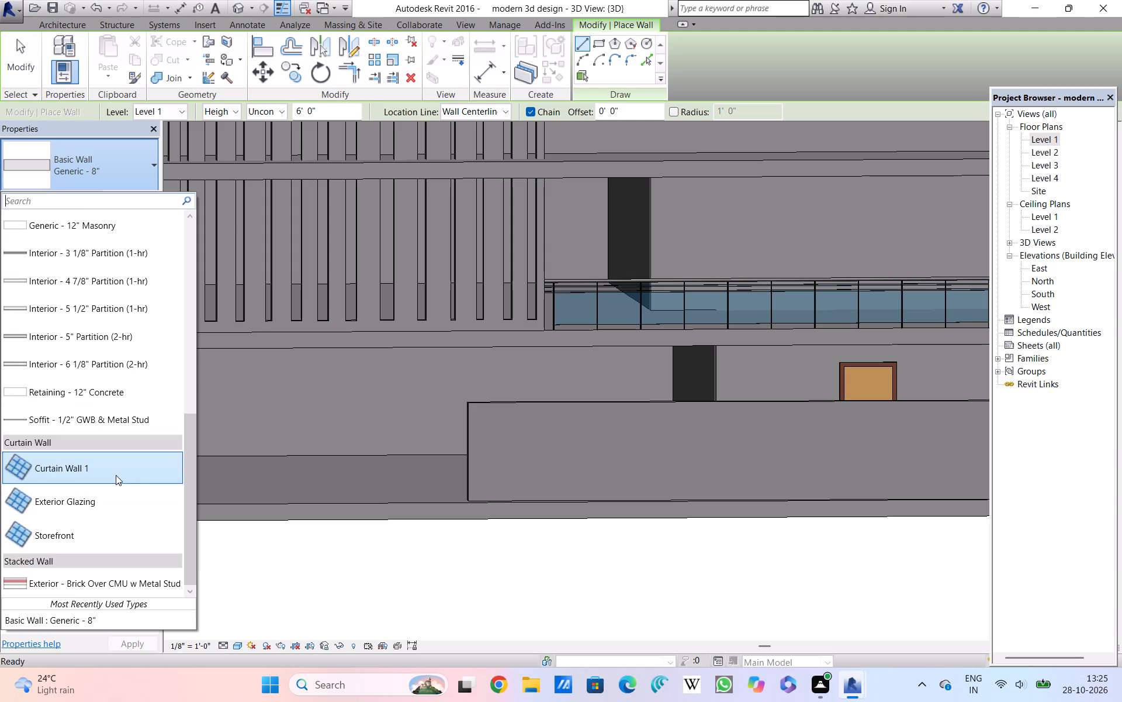
{"action": "scroll", "coordinate": [116, 475], "scroll_direction": "down", "scroll_amount": 3}
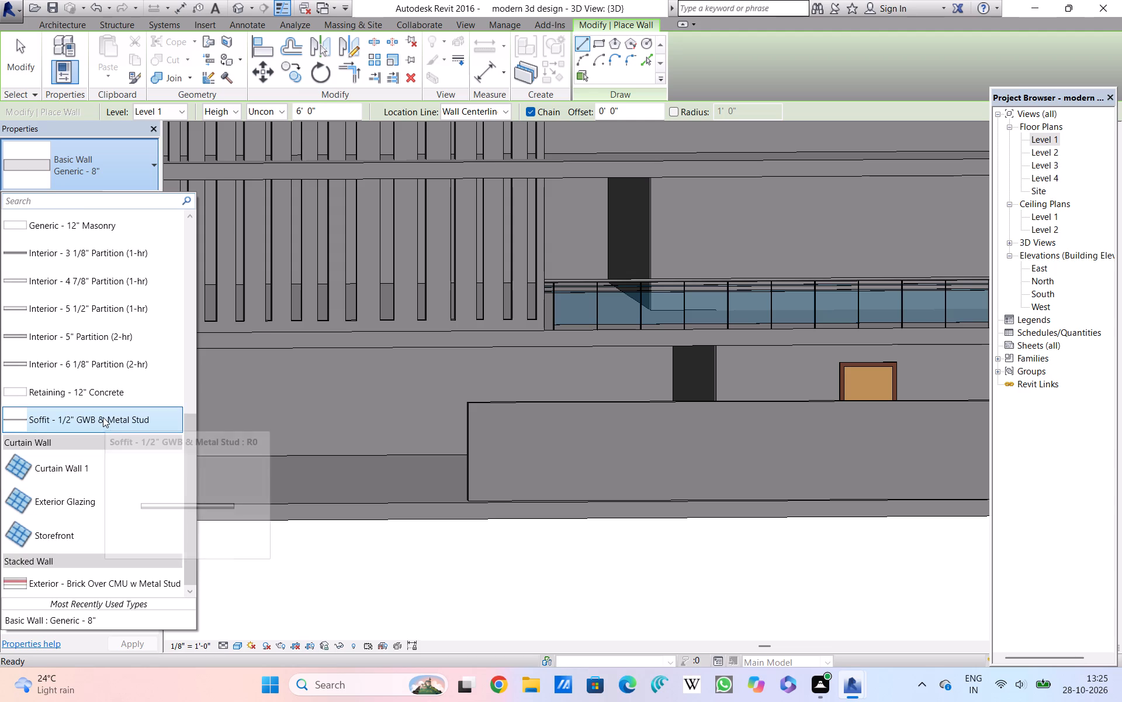
{"action": "left_click", "coordinate": [103, 417]}
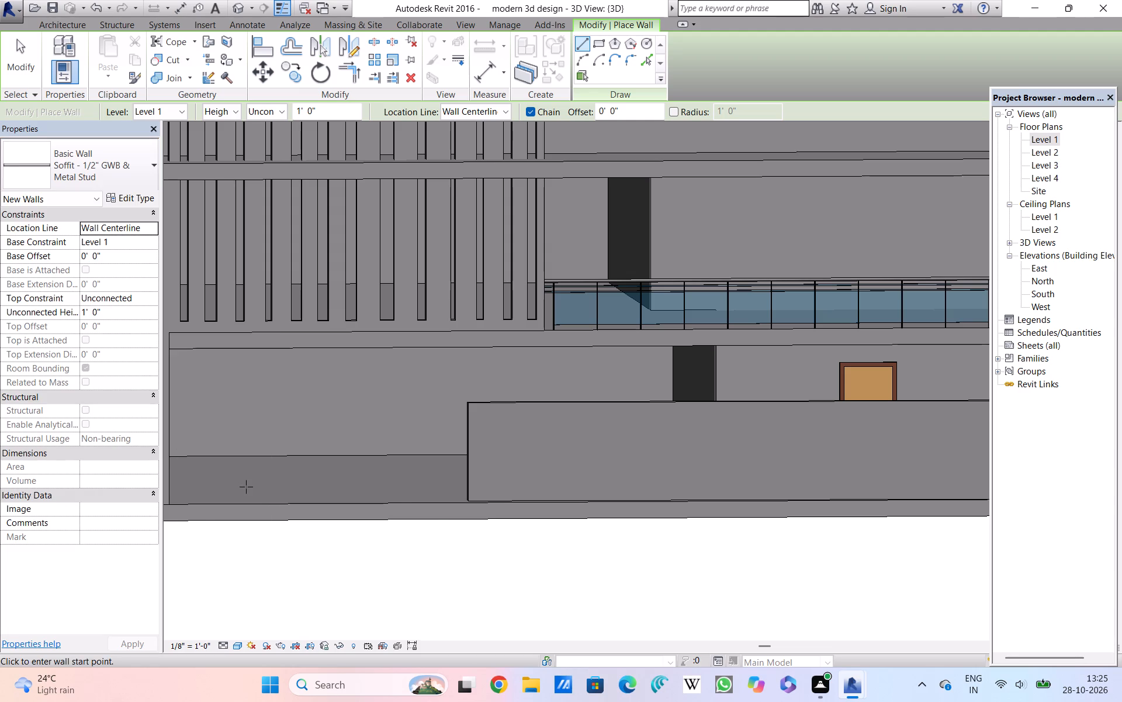
{"action": "scroll", "coordinate": [246, 487], "scroll_direction": "down", "scroll_amount": 2}
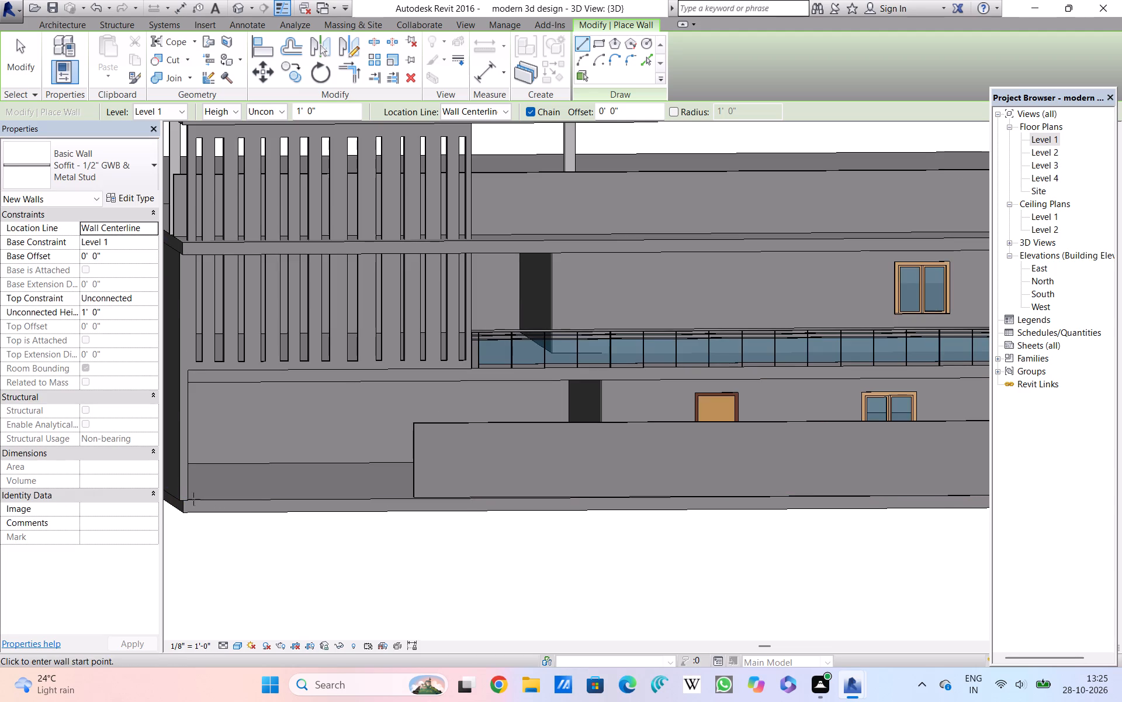
{"action": "left_click", "coordinate": [188, 499]}
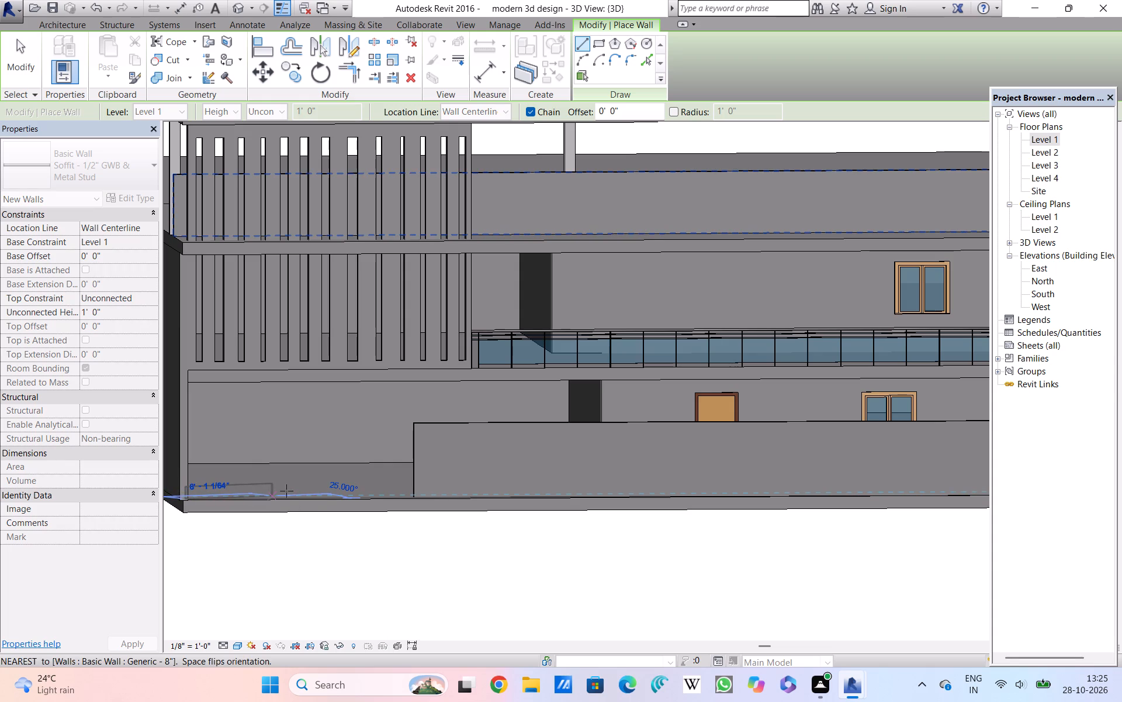
In the Level 1 plan, straighten the skewed front wall by moving its west end onto the floor's south edge, about 57' 6" long.
{"action": "double_click", "coordinate": [1054, 138]}
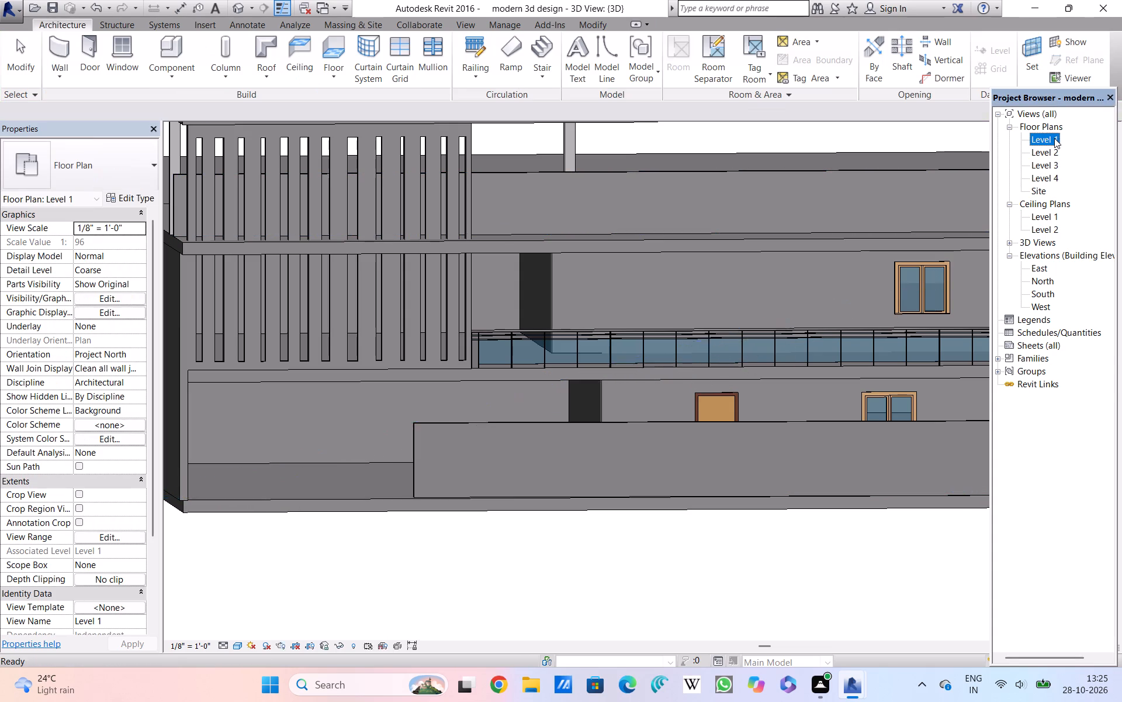
{"action": "scroll", "coordinate": [444, 511], "scroll_direction": "up", "scroll_amount": 2}
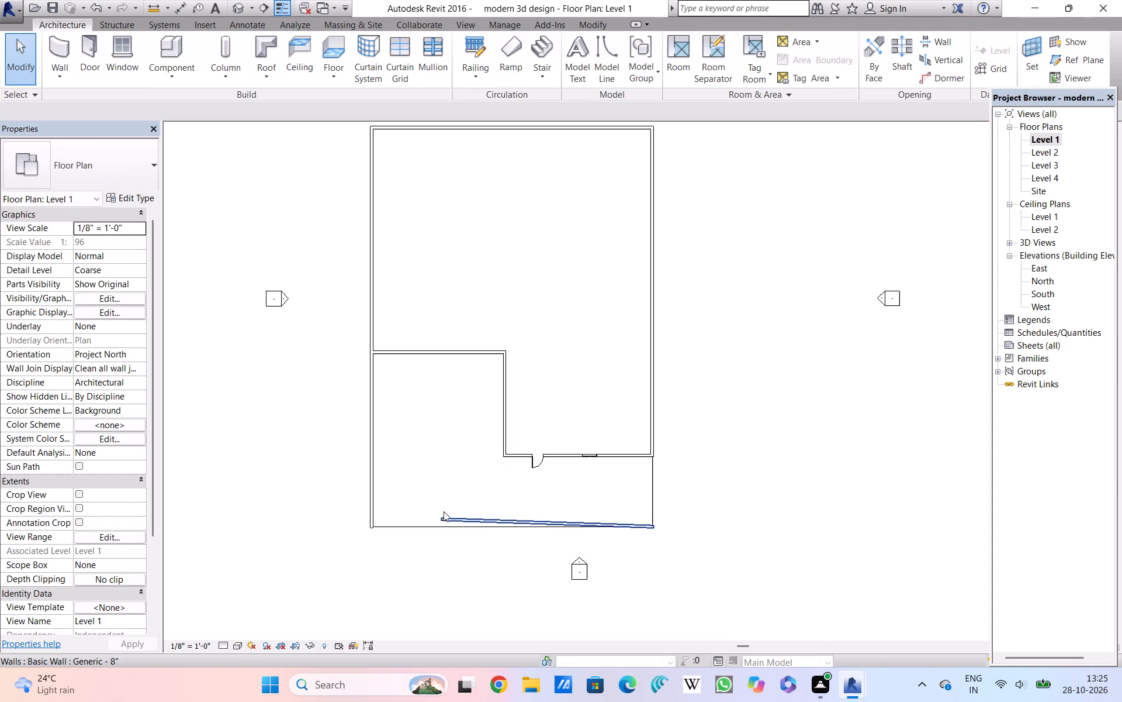
{"action": "scroll", "coordinate": [444, 511], "scroll_direction": "up", "scroll_amount": 7}
{"action": "scroll", "coordinate": [444, 511], "scroll_direction": "down", "scroll_amount": 2}
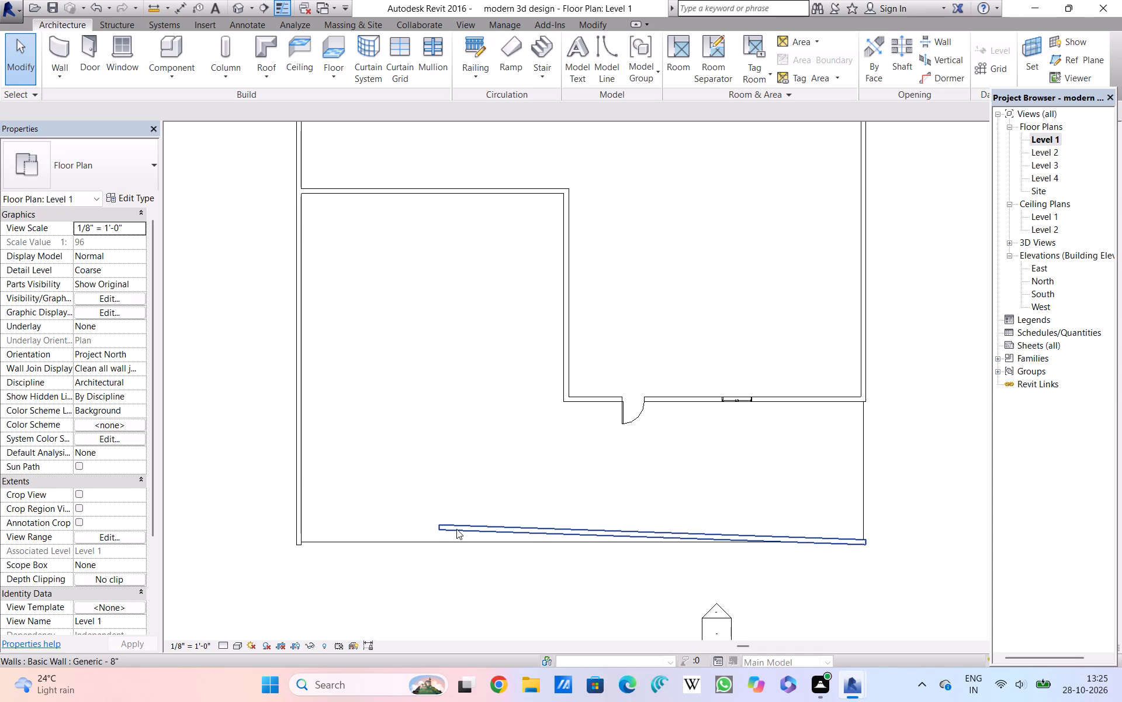
{"action": "left_click", "coordinate": [456, 529]}
{"action": "left_click_drag", "start_coordinate": [439, 526], "coordinate": [439, 534]}
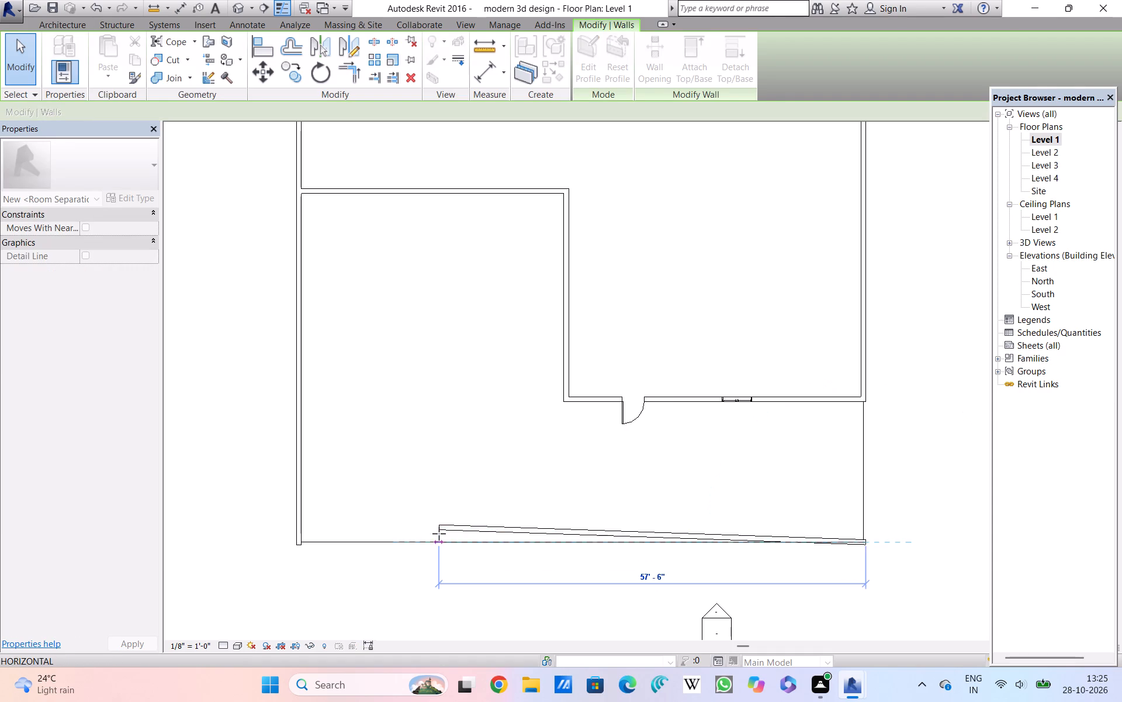
{"action": "left_click_drag", "start_coordinate": [439, 534], "coordinate": [438, 538]}
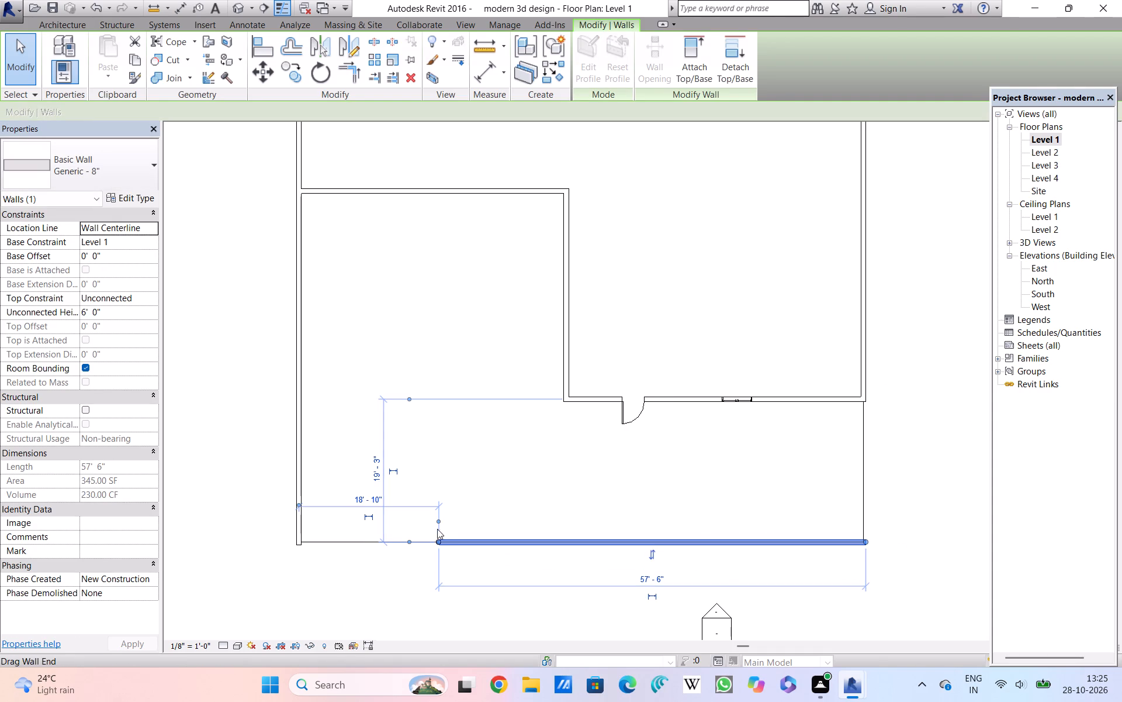
{"action": "double_click", "coordinate": [445, 513]}
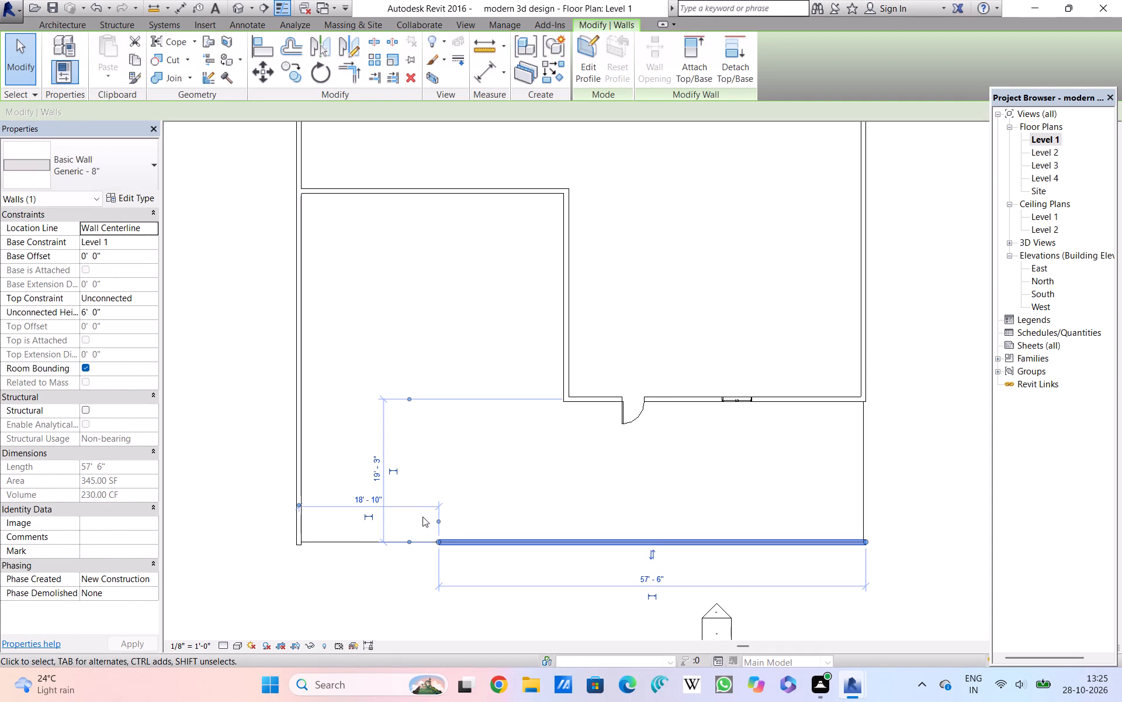
{"action": "scroll", "coordinate": [423, 517], "scroll_direction": "up", "scroll_amount": 6}
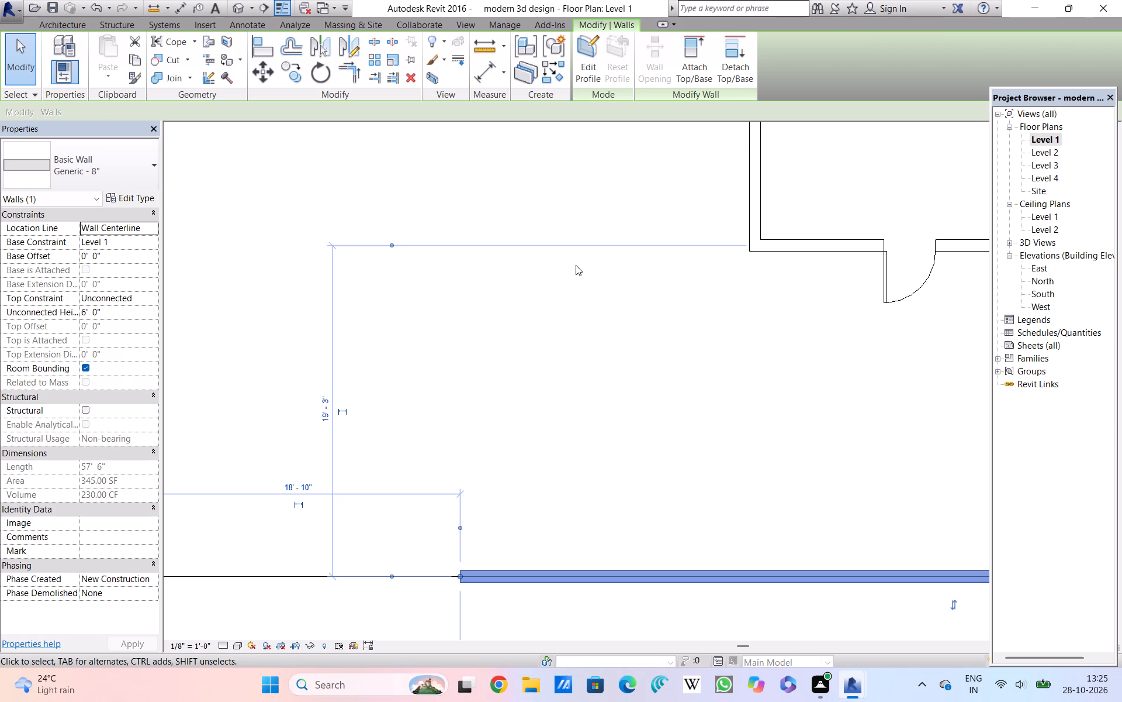
{"action": "left_click", "coordinate": [587, 409]}
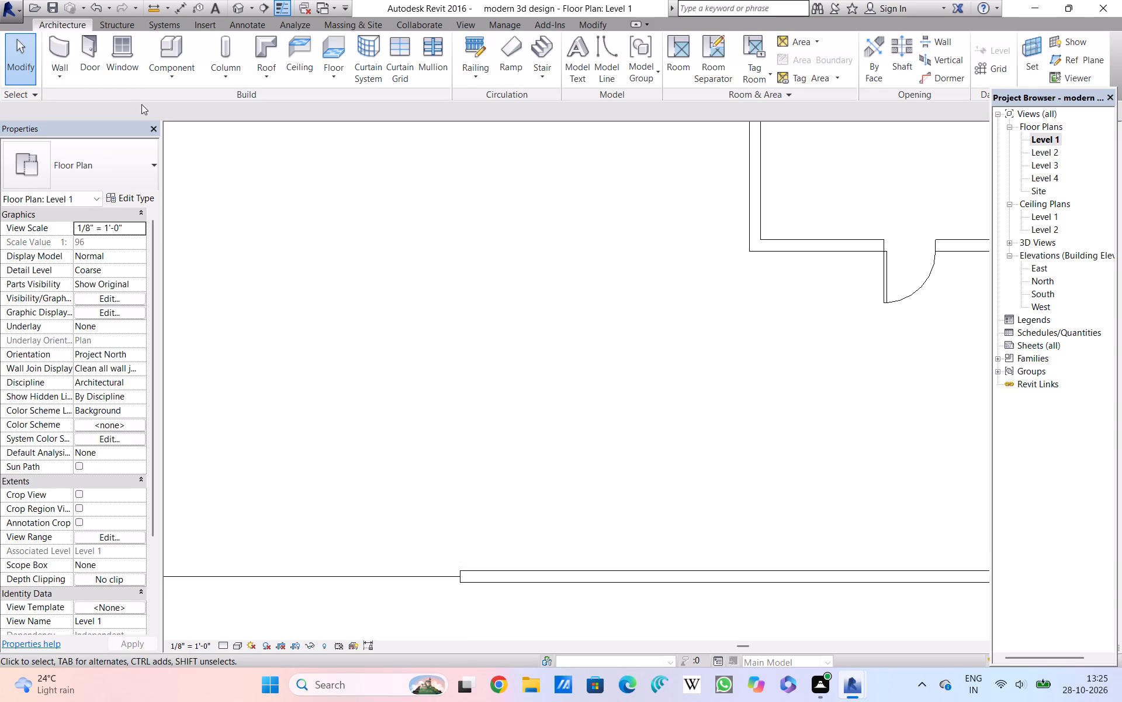
Draw a Soffit - 1/2" GWB & Metal Stud wall, 1' high and about 18' 10" long, from the floor's southwest corner to the front wall's west end.
{"action": "left_click", "coordinate": [53, 51]}
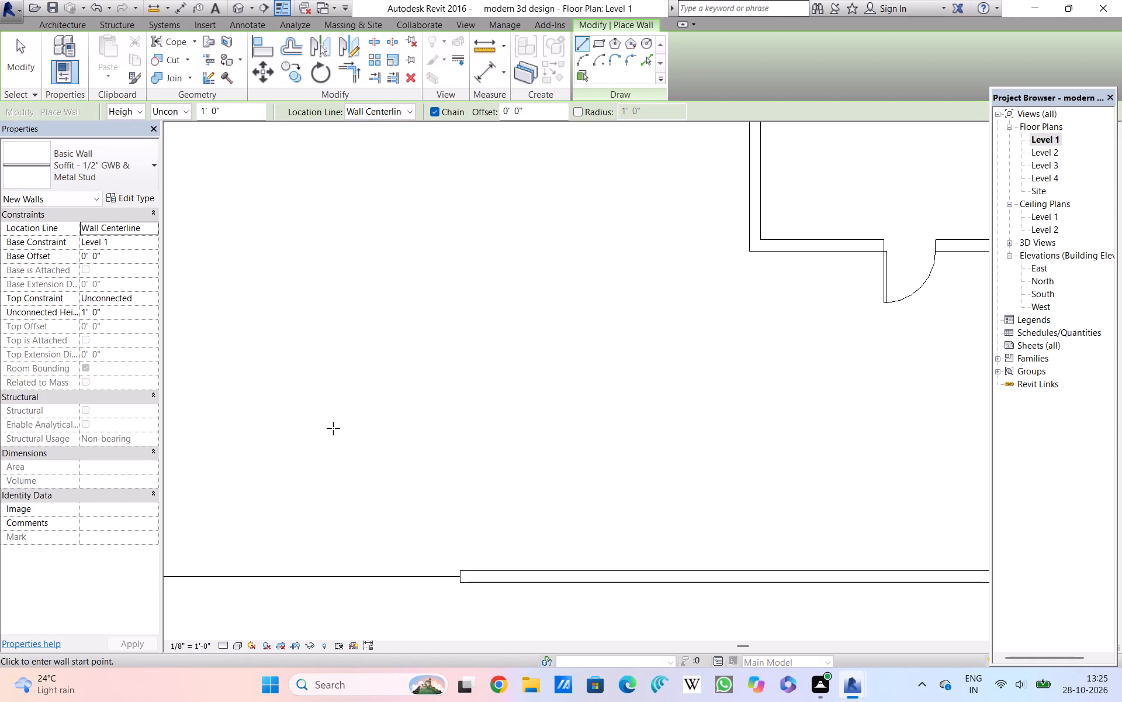
{"action": "middle_click_drag", "start_coordinate": [333, 428], "coordinate": [466, 339]}
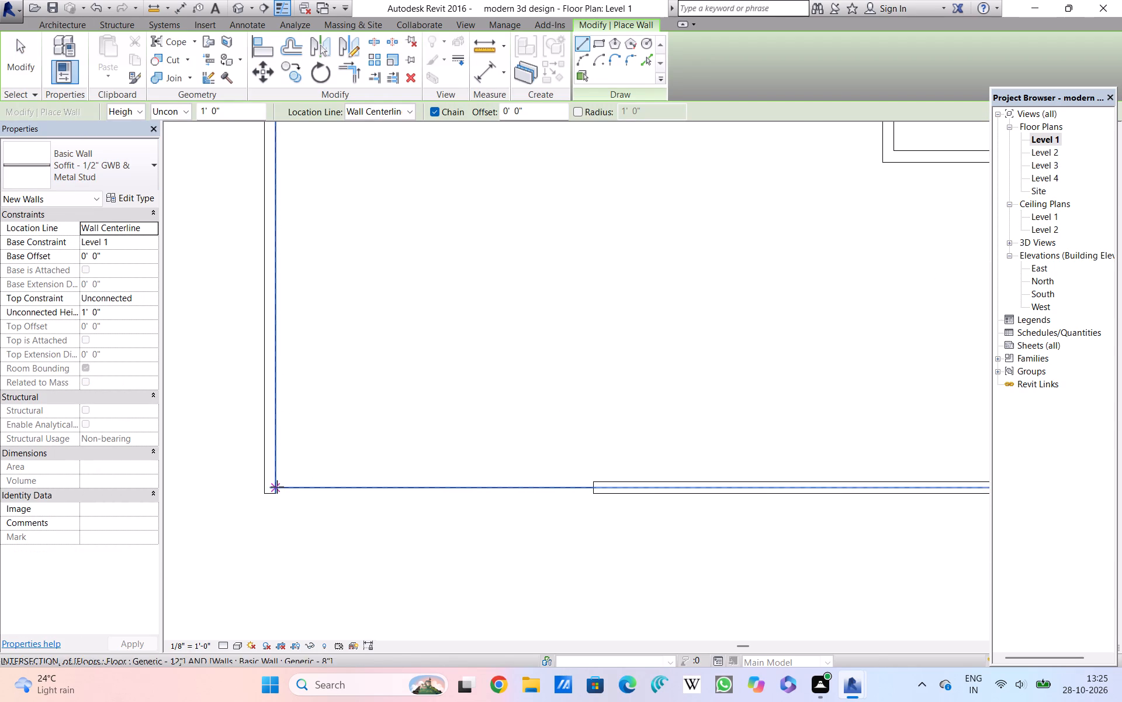
{"action": "left_click", "coordinate": [277, 487]}
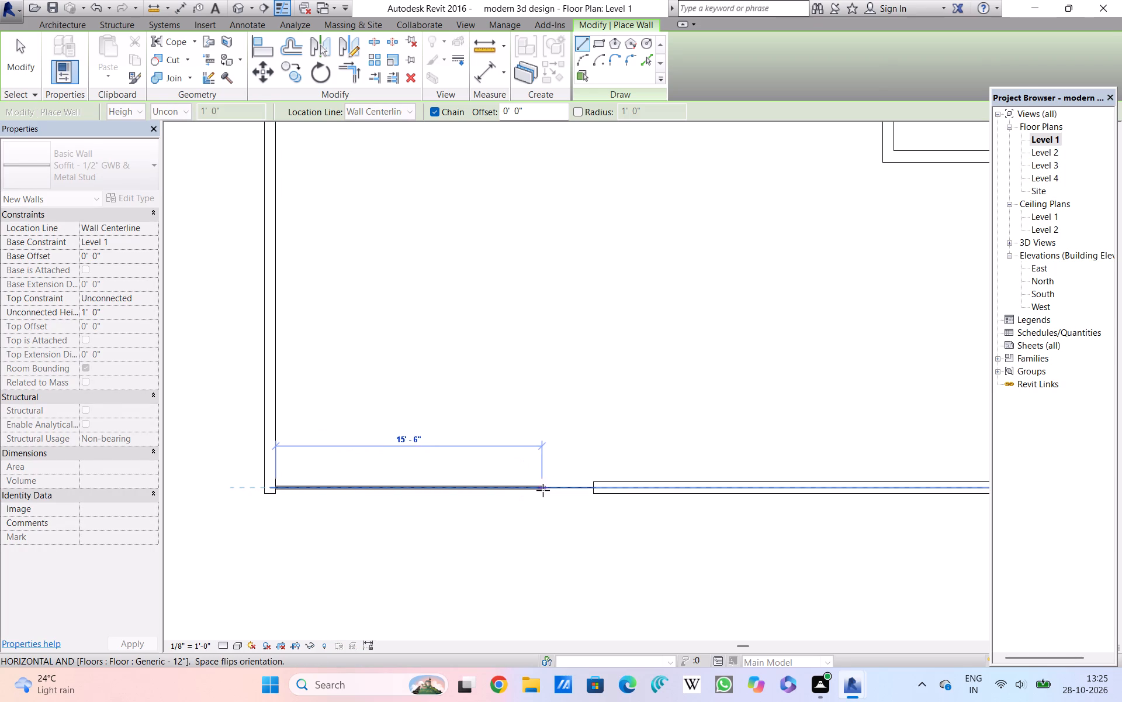
{"action": "left_click", "coordinate": [589, 490]}
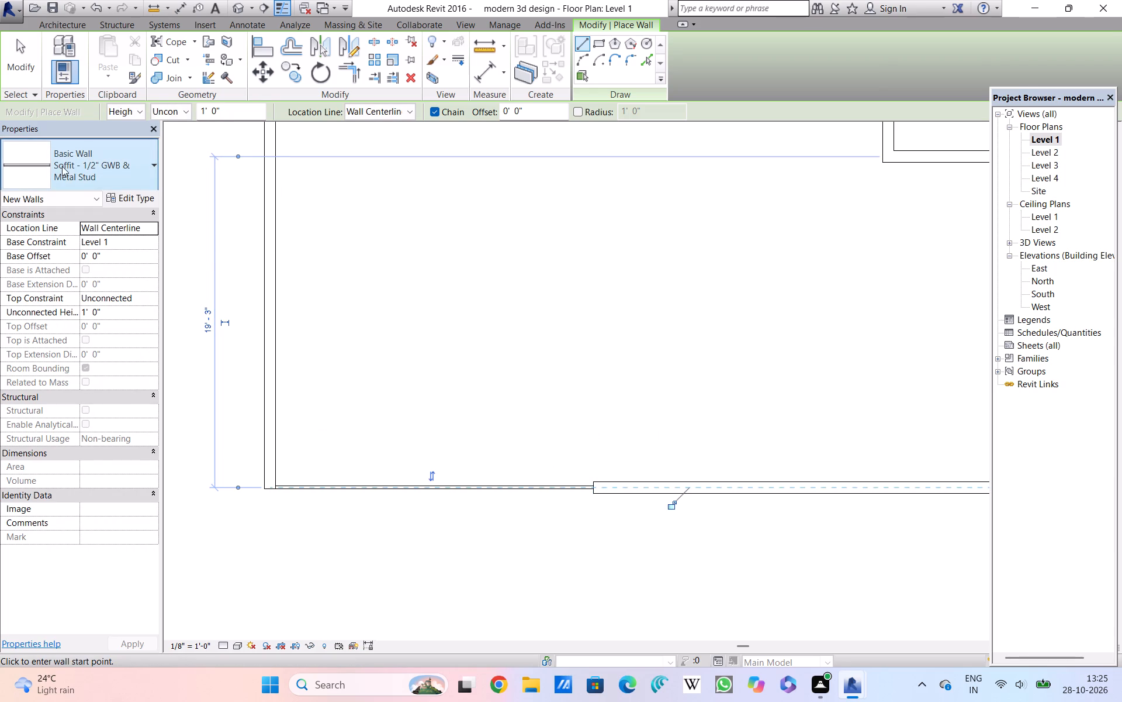
Duplicate the Soffit - 1/2" GWB & Metal Stud wall type under the name "gat".
{"action": "left_click", "coordinate": [99, 181]}
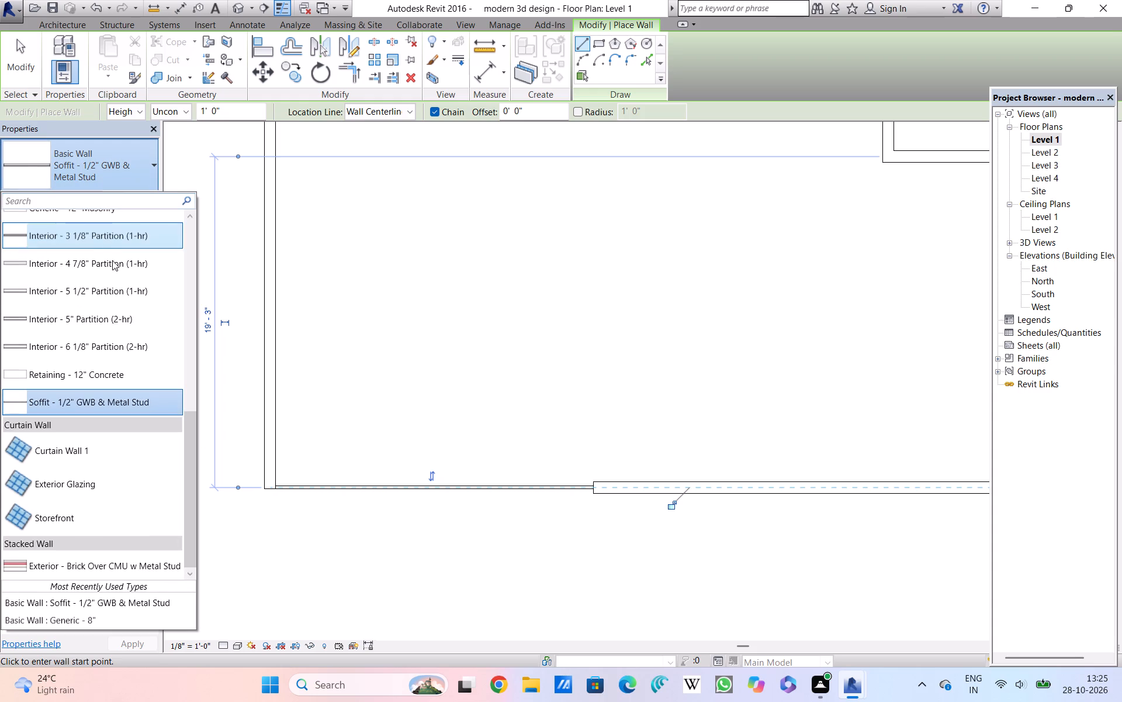
{"action": "left_click", "coordinate": [103, 400]}
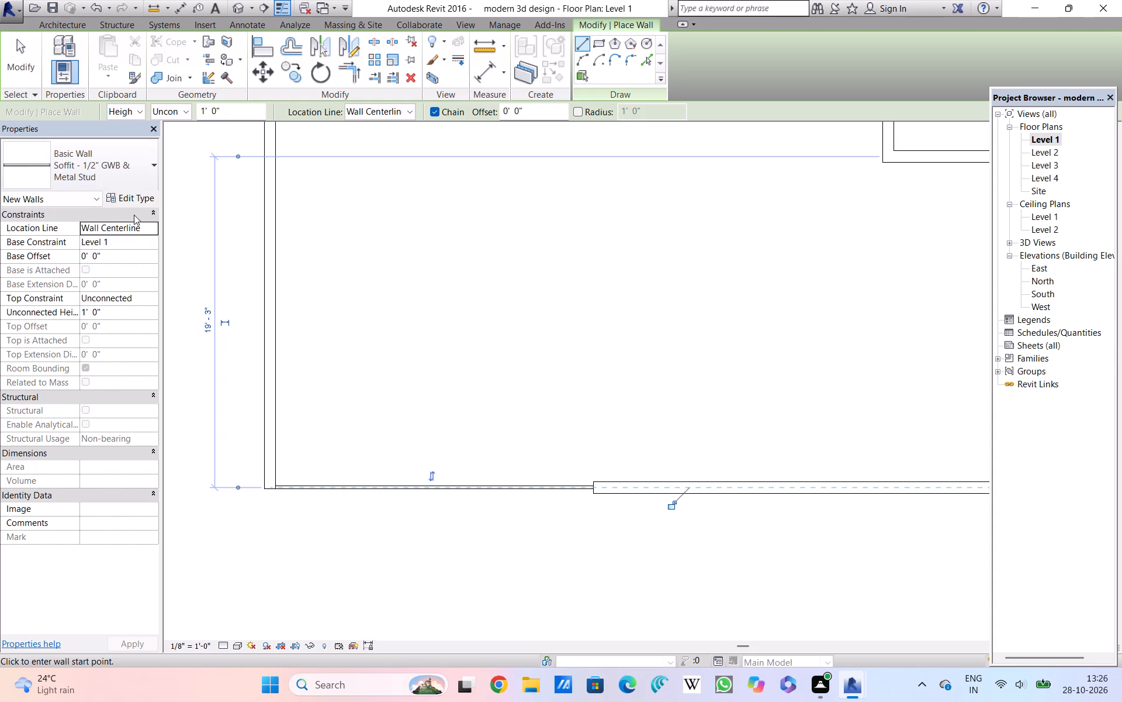
{"action": "left_click", "coordinate": [135, 196]}
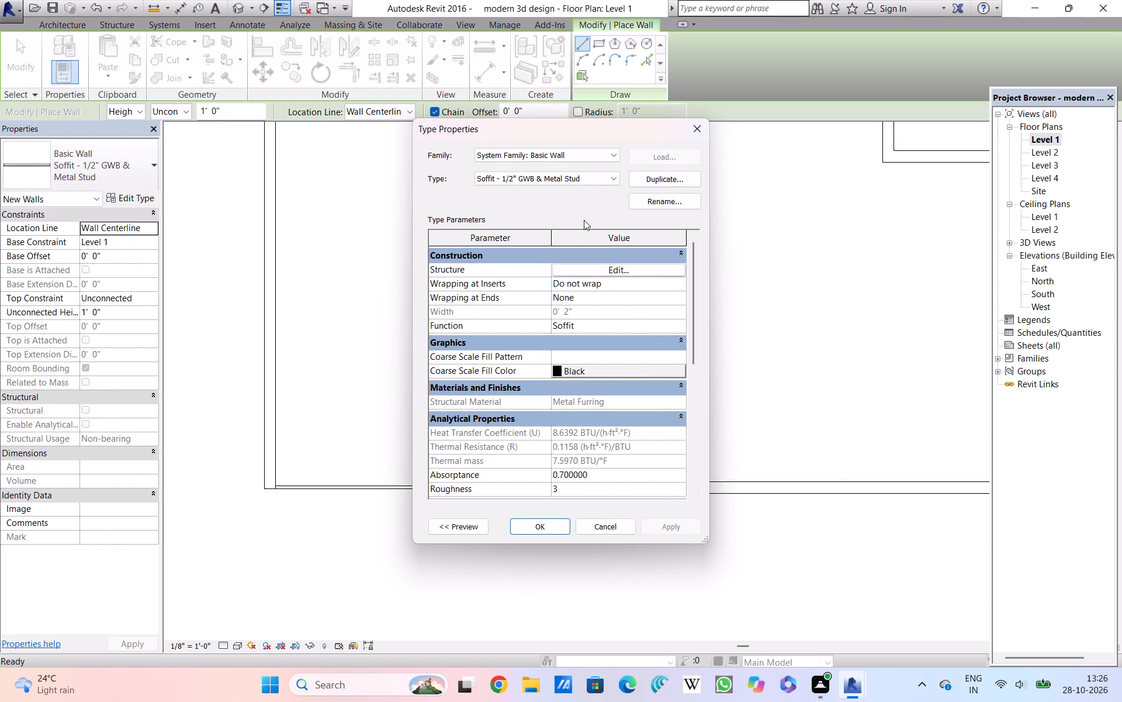
{"action": "left_click", "coordinate": [640, 178]}
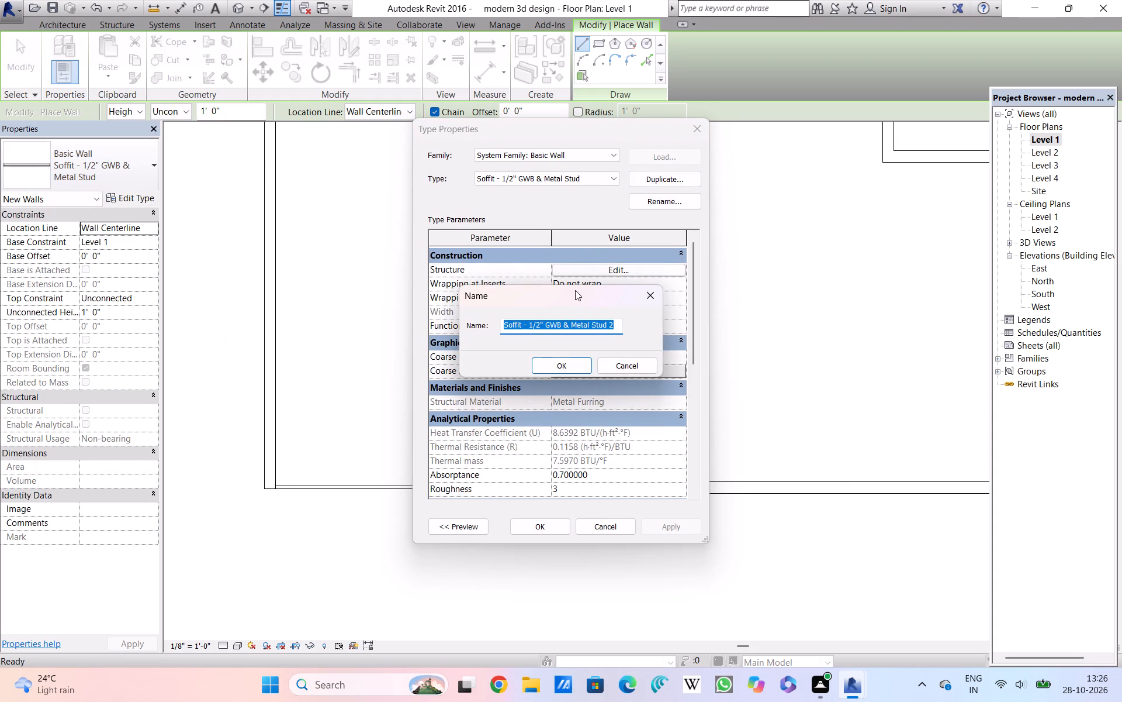
{"action": "key", "text": "BackSpace"}
{"action": "key", "text": "g"}
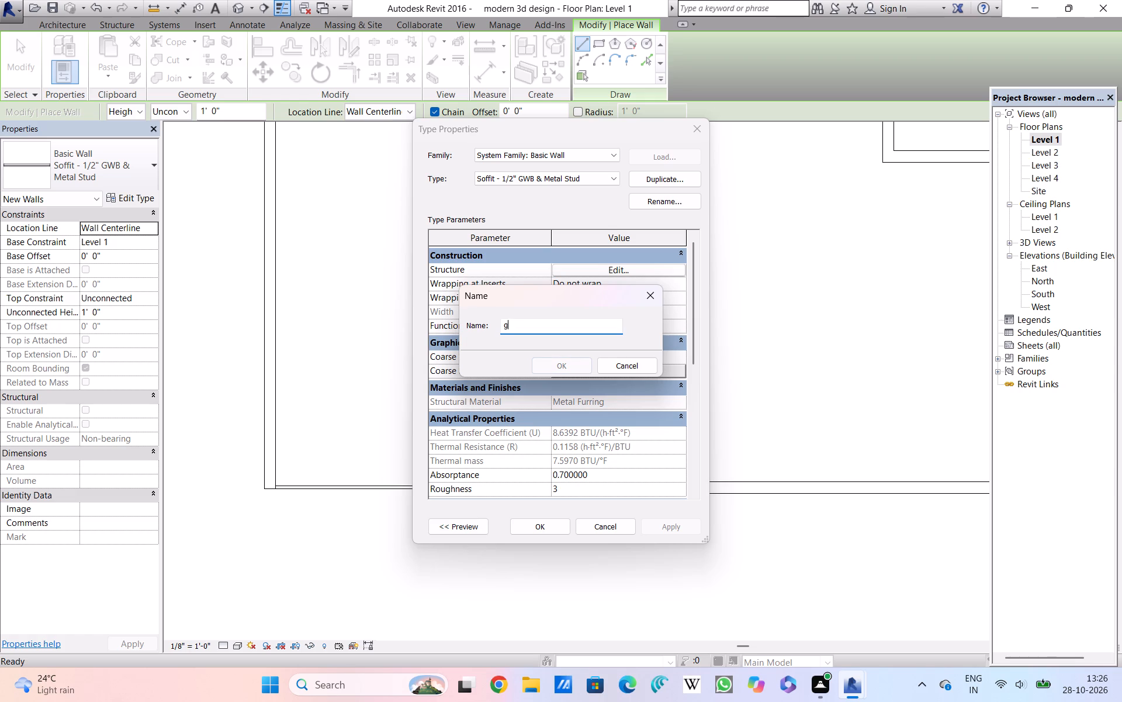
{"action": "type", "text": "at"}
{"action": "left_click", "coordinate": [580, 359]}
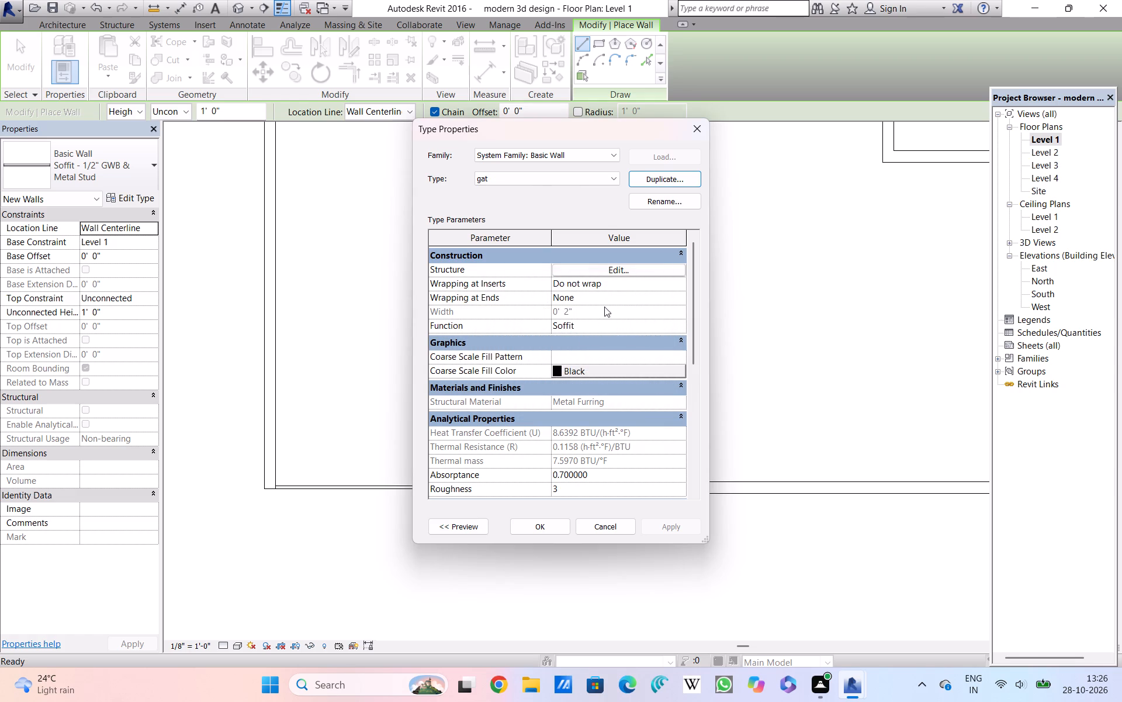
Set the gat wall type's Structure [1] layer material to Softwood, Lumber and apply the type changes.
{"action": "double_click", "coordinate": [608, 269]}
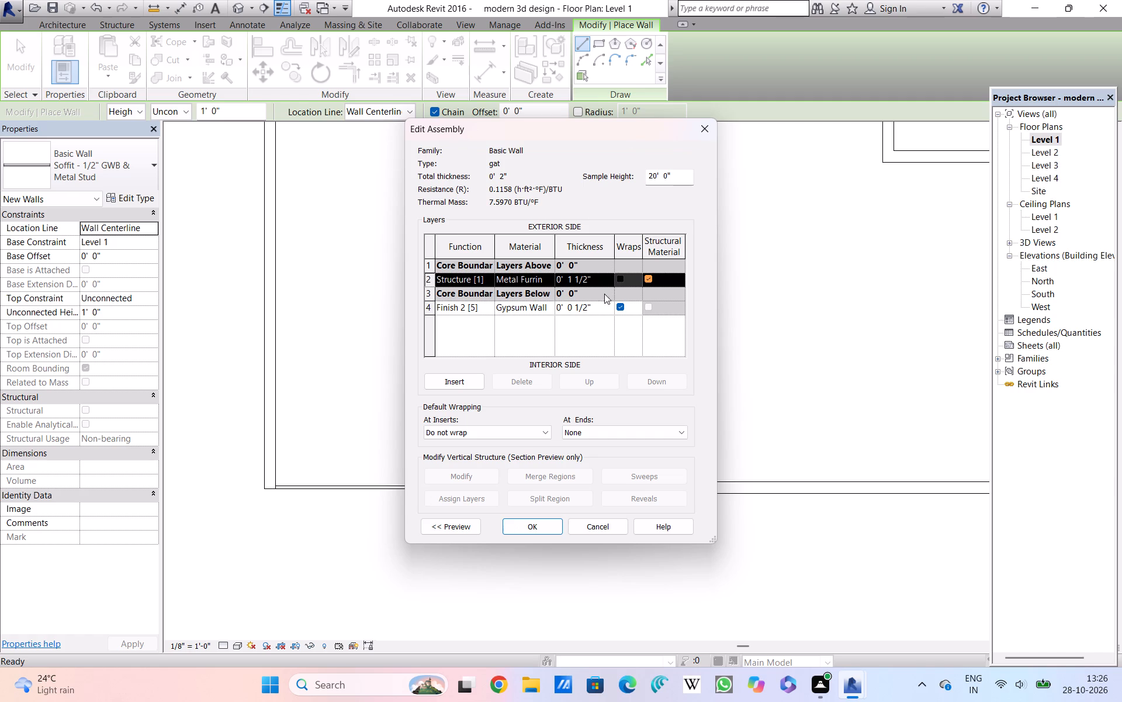
{"action": "left_click", "coordinate": [666, 279]}
{"action": "left_click", "coordinate": [666, 279]}
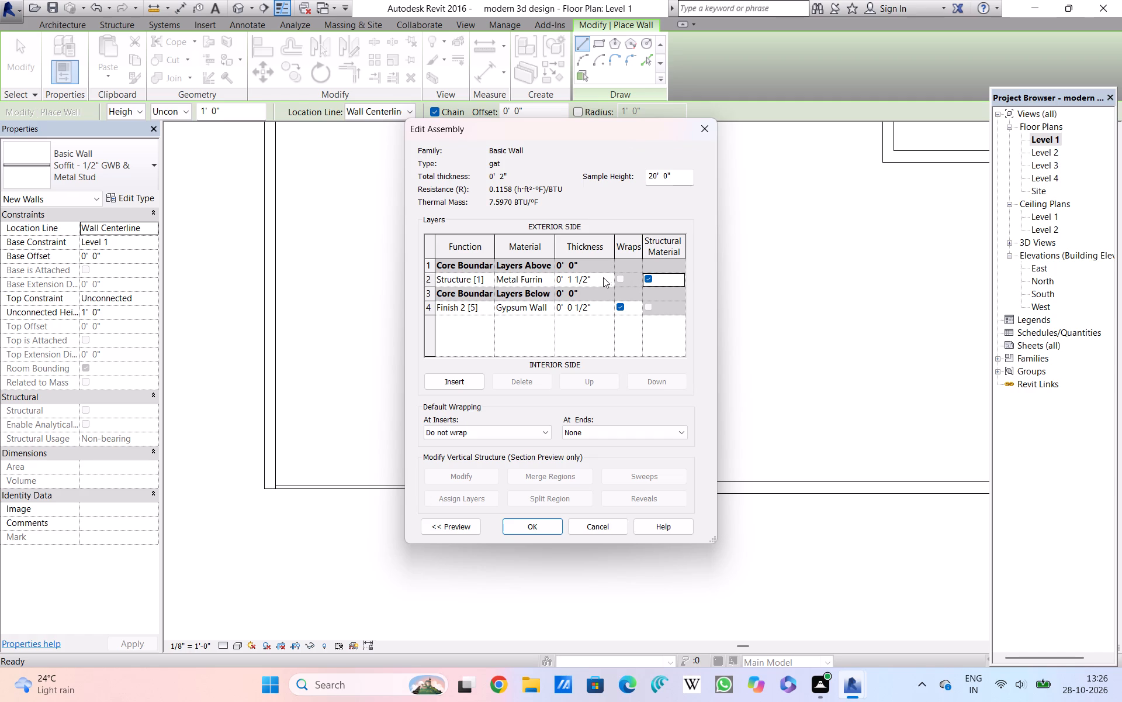
{"action": "left_click", "coordinate": [660, 278]}
{"action": "left_click", "coordinate": [660, 278]}
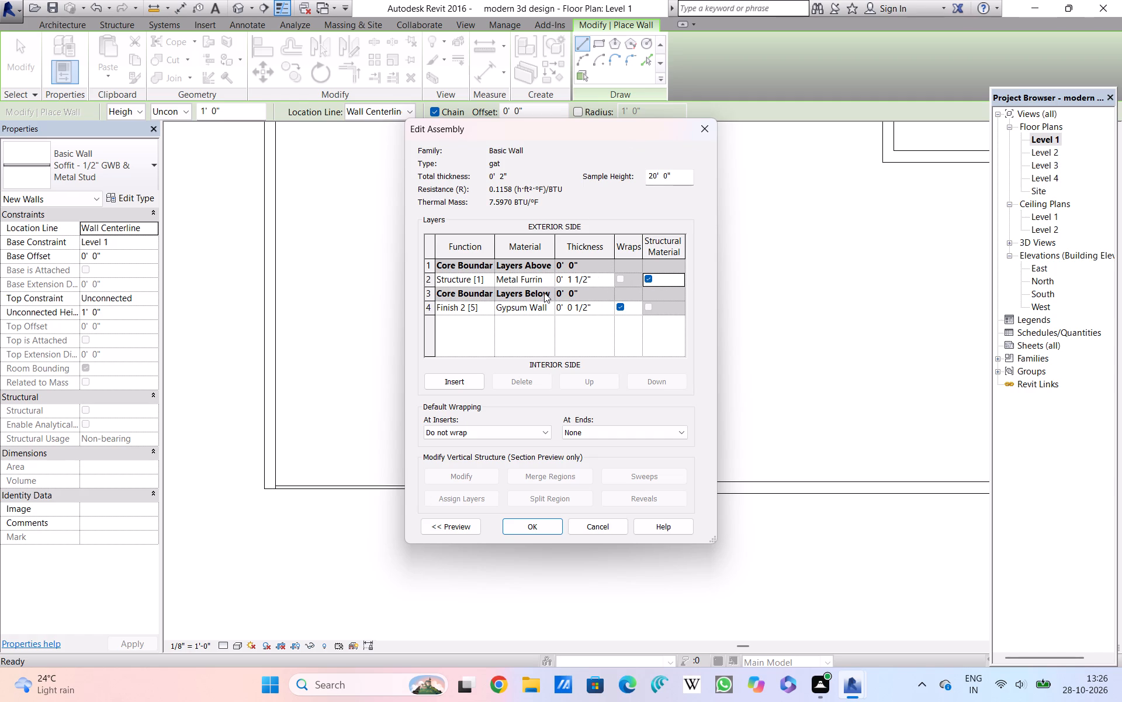
{"action": "left_click", "coordinate": [541, 283]}
{"action": "left_click", "coordinate": [550, 280]}
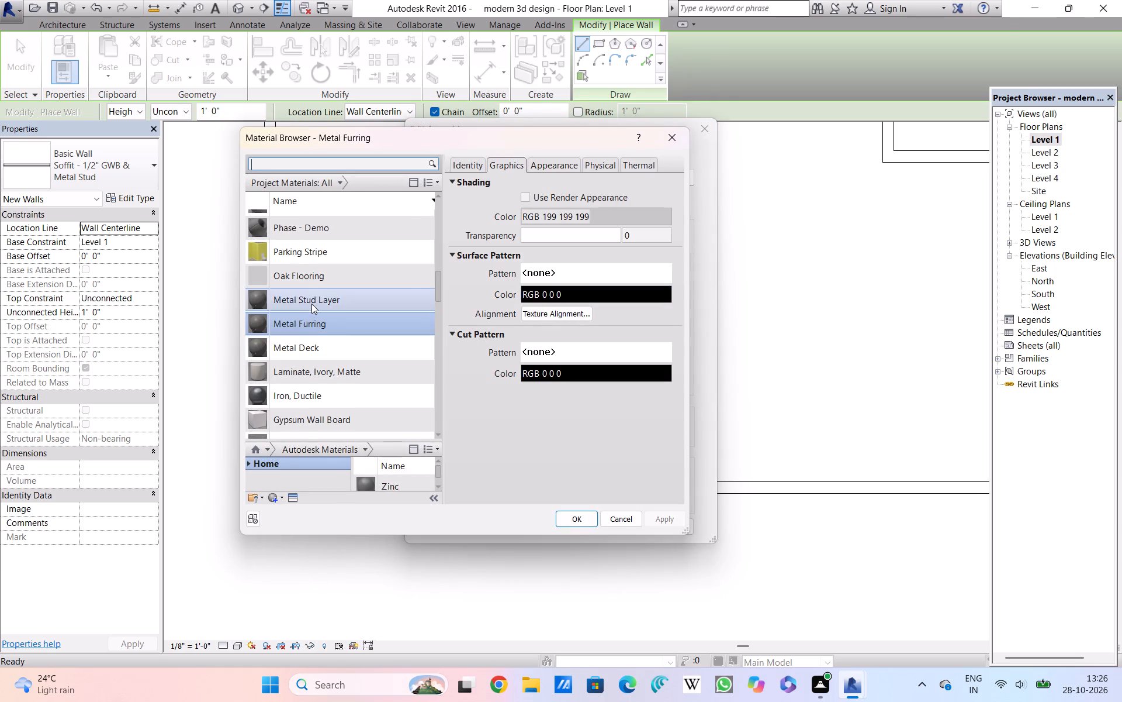
{"action": "scroll", "coordinate": [311, 304], "scroll_direction": "down", "scroll_amount": 1}
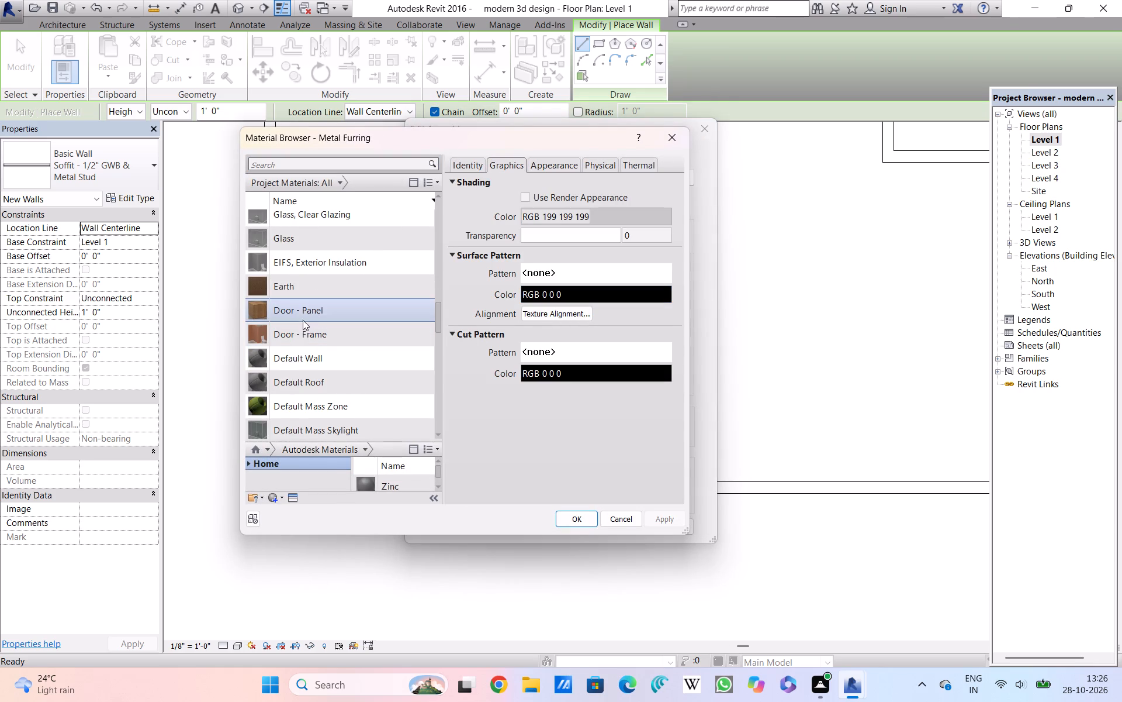
{"action": "scroll", "coordinate": [306, 290], "scroll_direction": "up", "scroll_amount": 1}
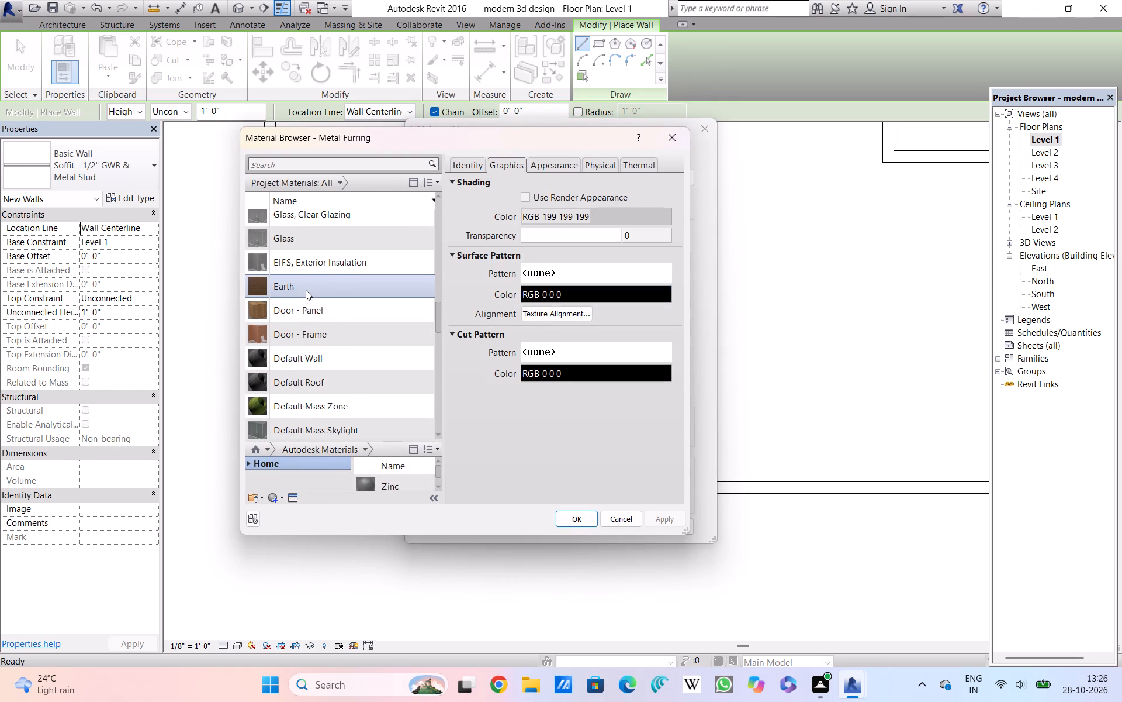
{"action": "scroll", "coordinate": [306, 290], "scroll_direction": "up", "scroll_amount": 1}
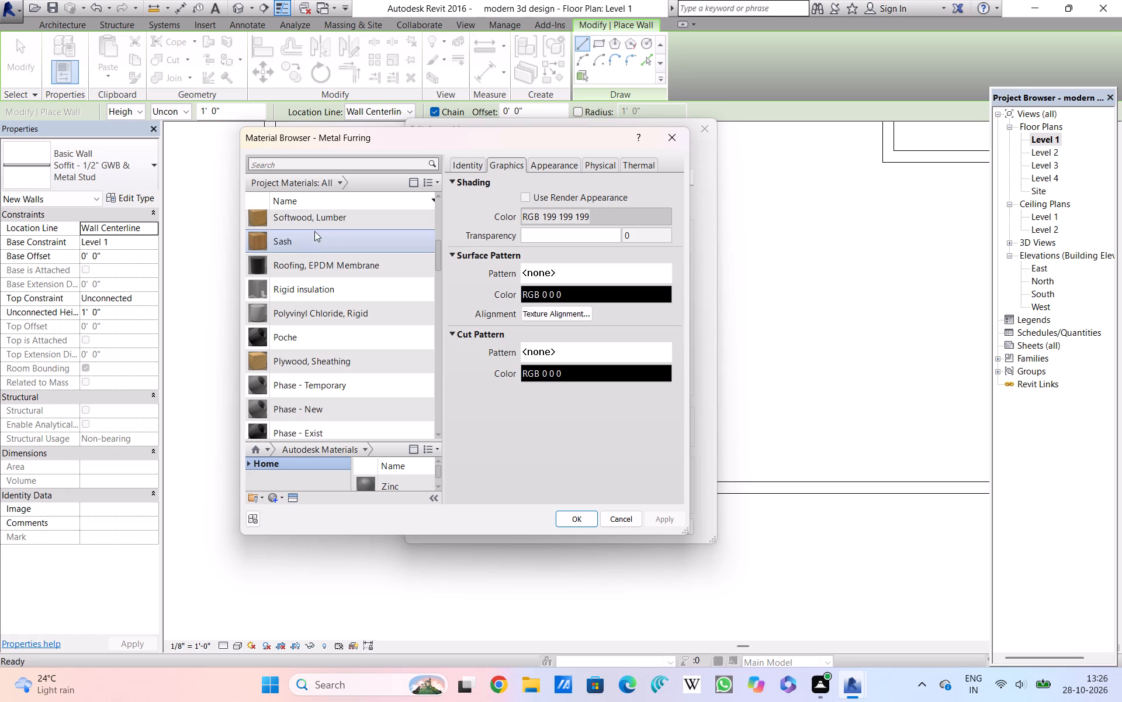
{"action": "left_click", "coordinate": [314, 221]}
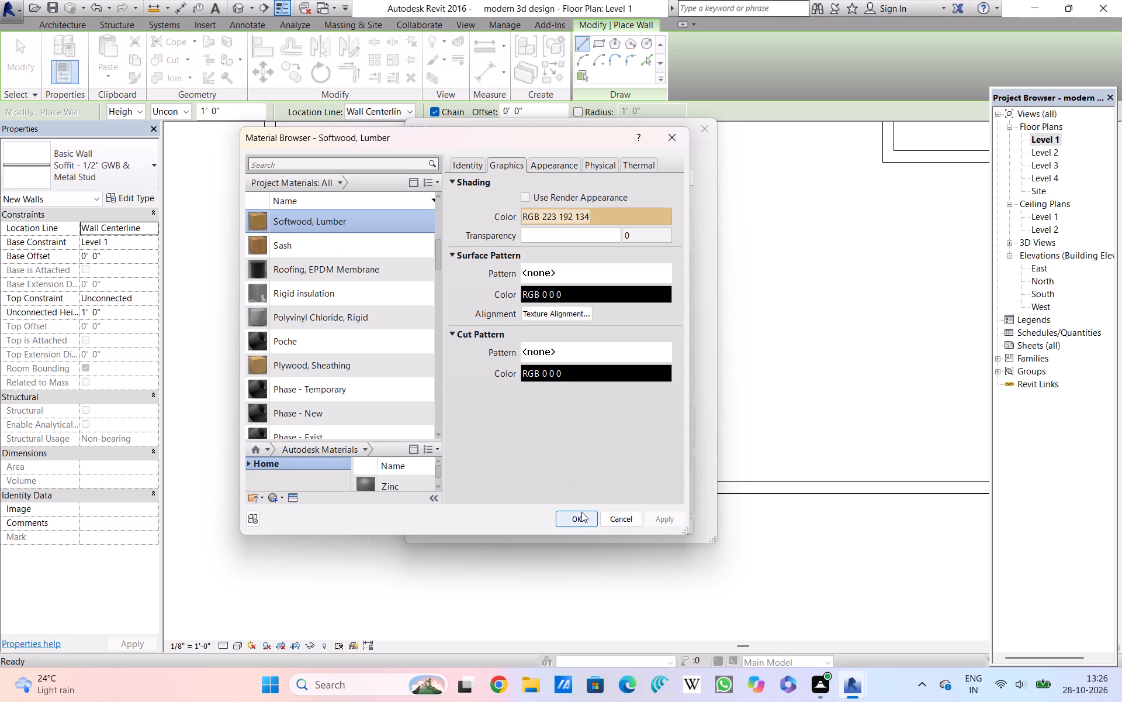
{"action": "left_click", "coordinate": [581, 512]}
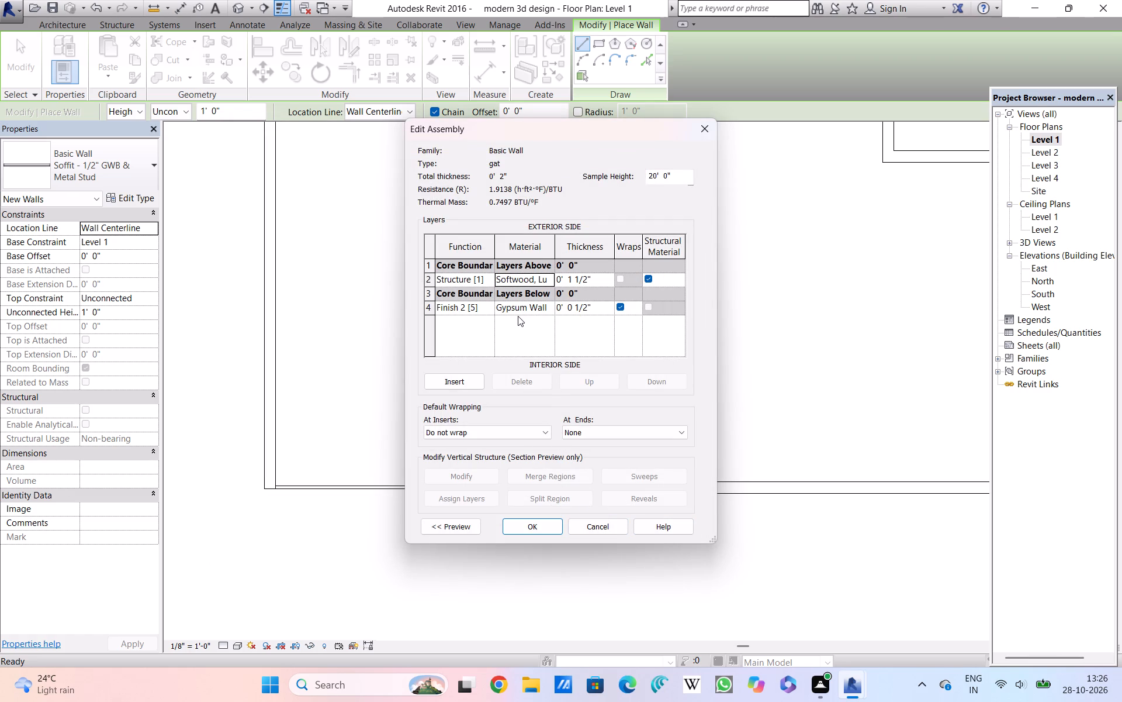
{"action": "double_click", "coordinate": [545, 519]}
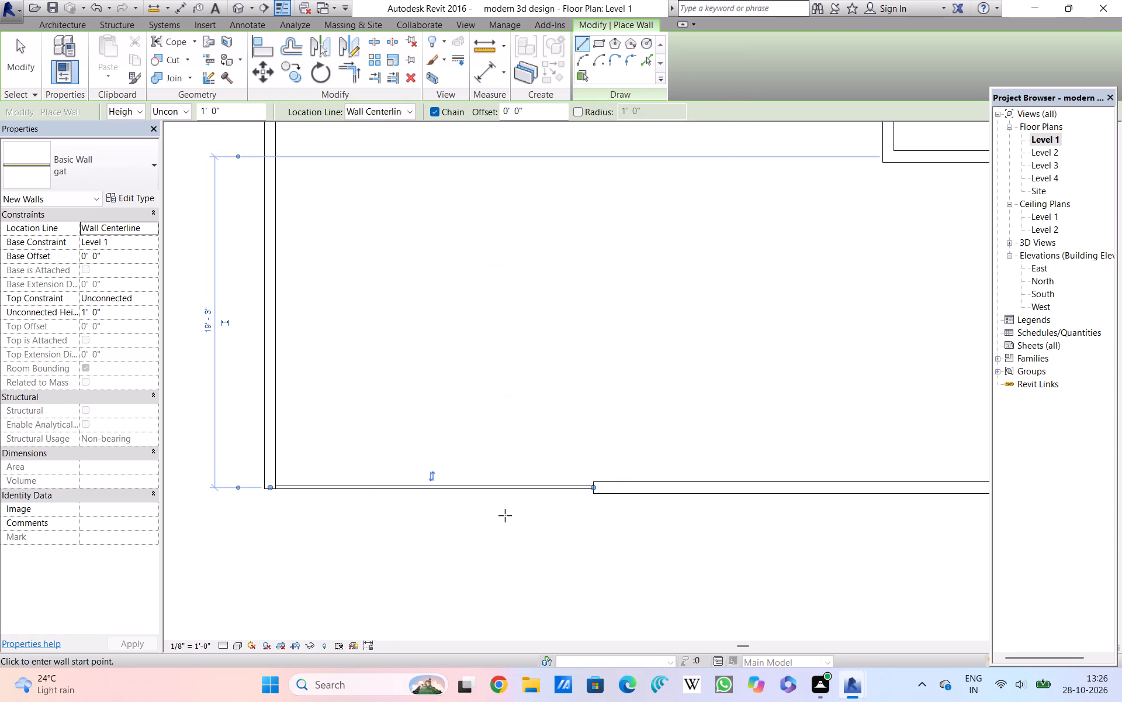
In the 3D view, change the low soffit wall in the front boundary gap to the gat wall type.
{"action": "left_click", "coordinate": [235, 7]}
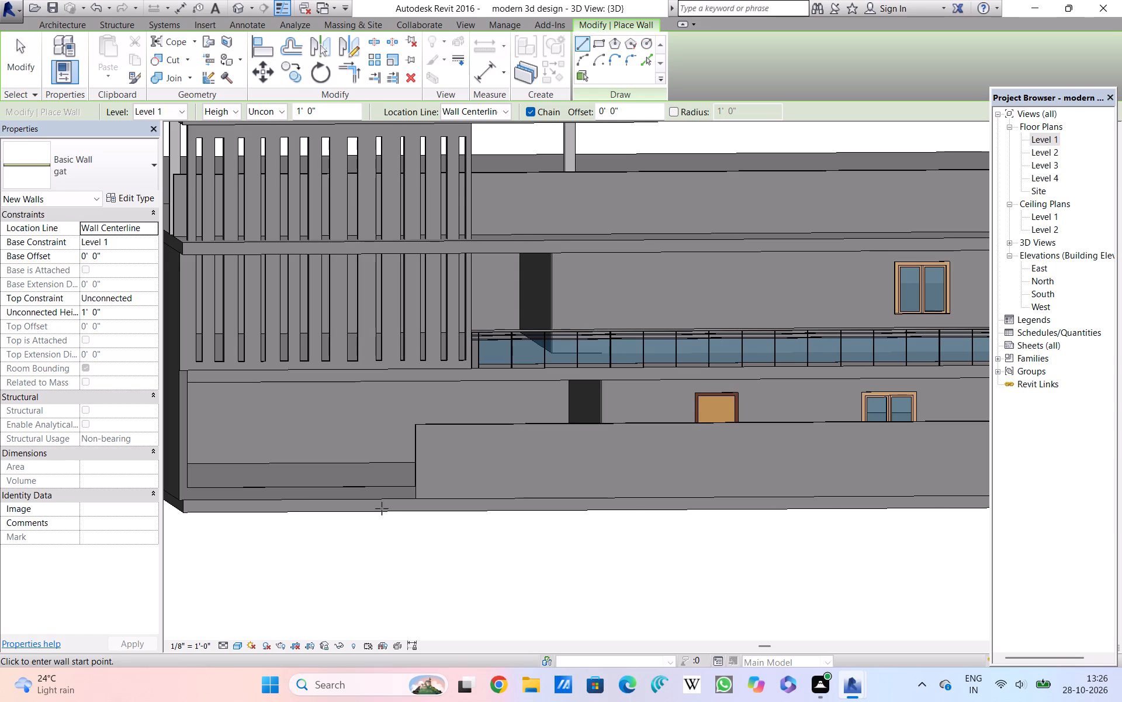
{"action": "scroll", "coordinate": [389, 509], "scroll_direction": "down", "scroll_amount": 3}
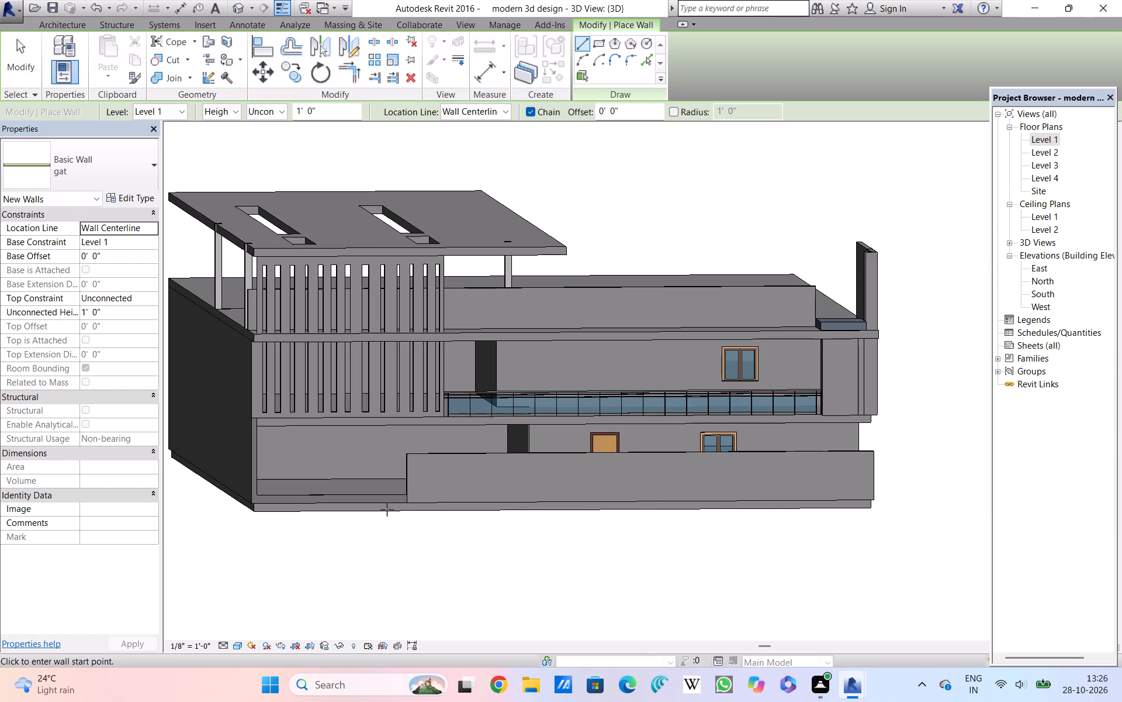
{"action": "scroll", "coordinate": [282, 507], "scroll_direction": "up", "scroll_amount": 3}
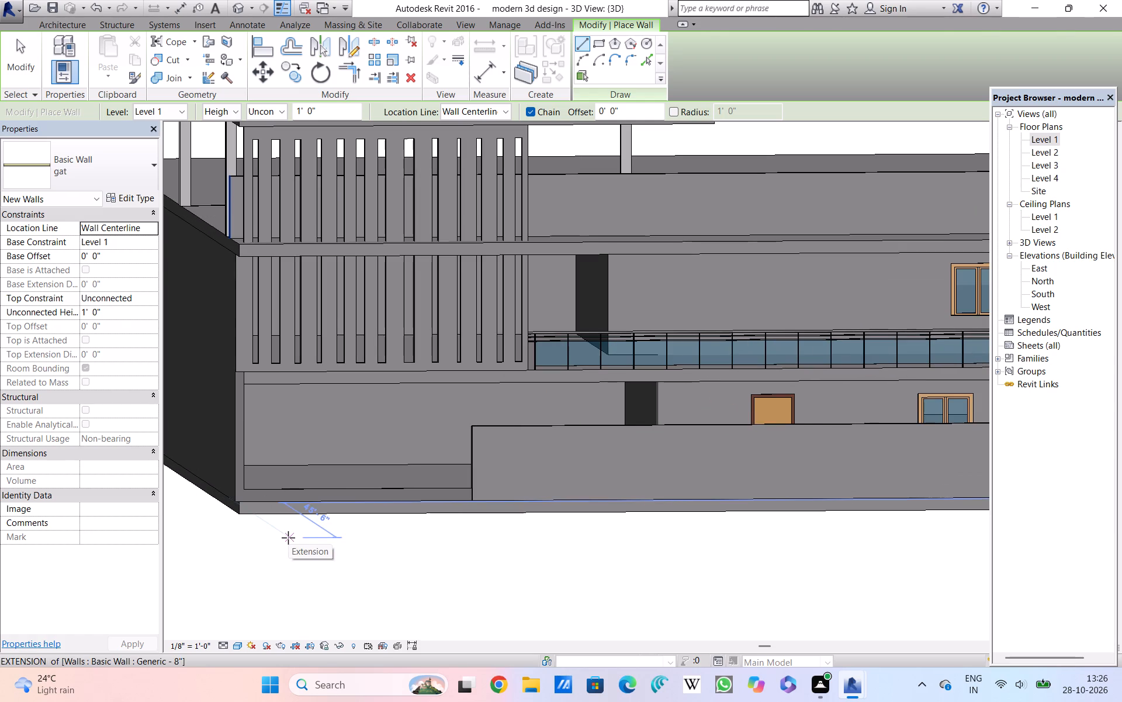
{"action": "key", "text": "Escape"}
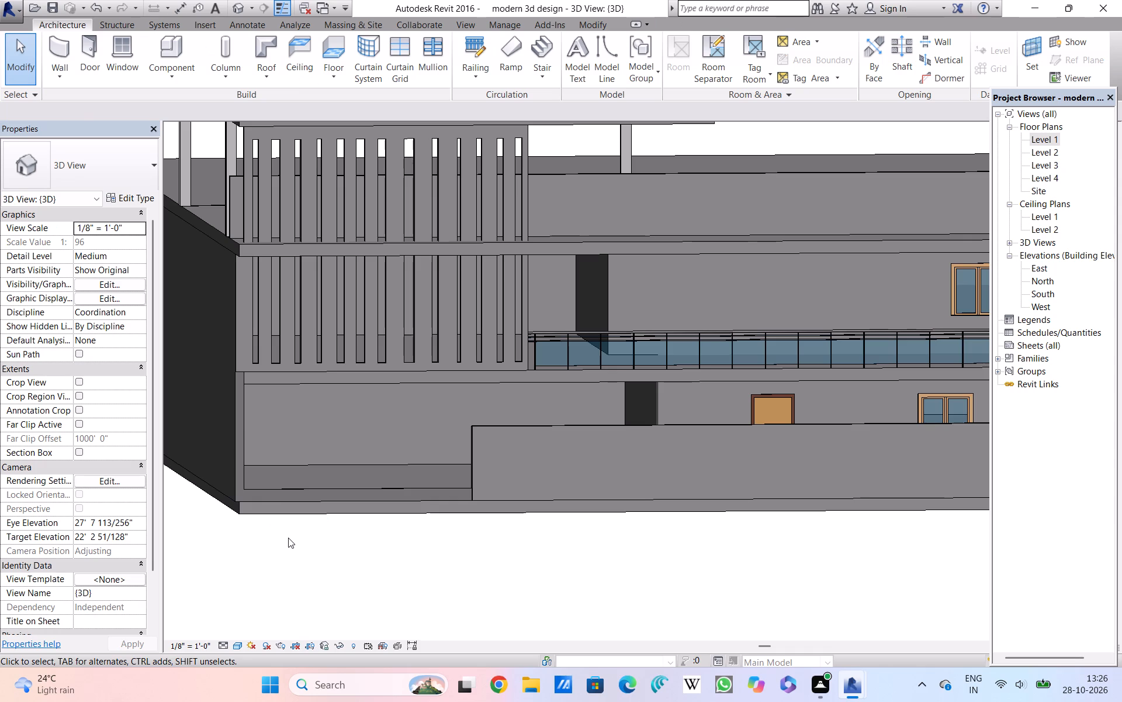
{"action": "left_click", "coordinate": [279, 510]}
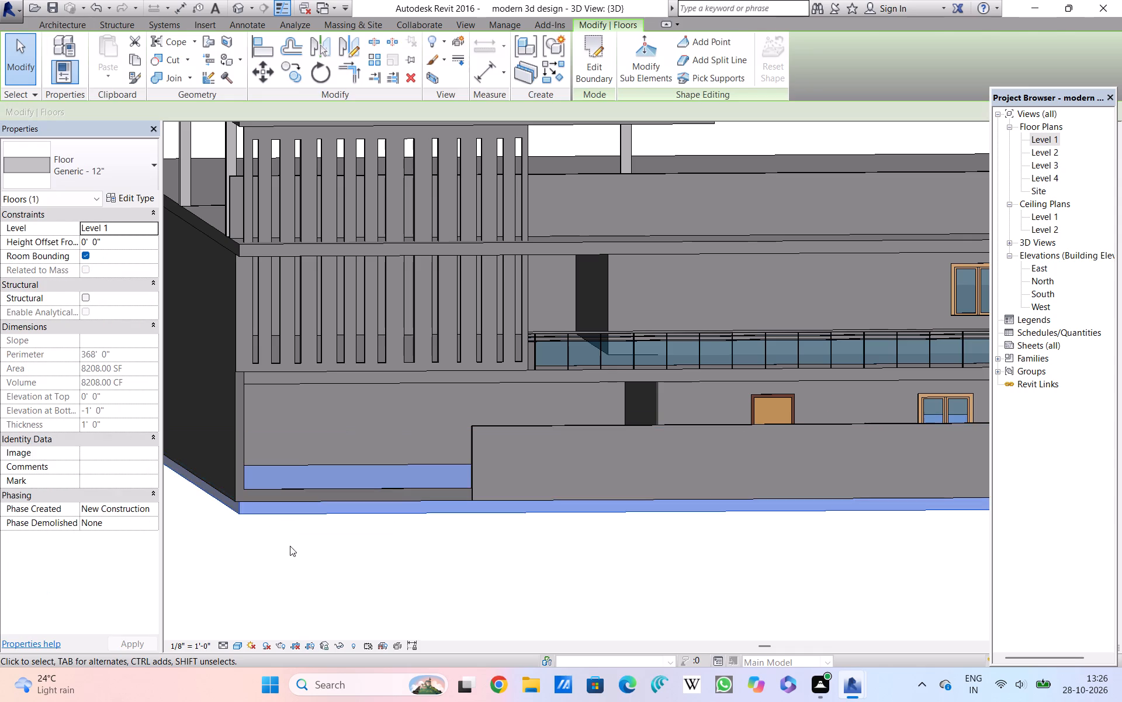
{"action": "left_click", "coordinate": [290, 551]}
{"action": "left_click", "coordinate": [273, 487]}
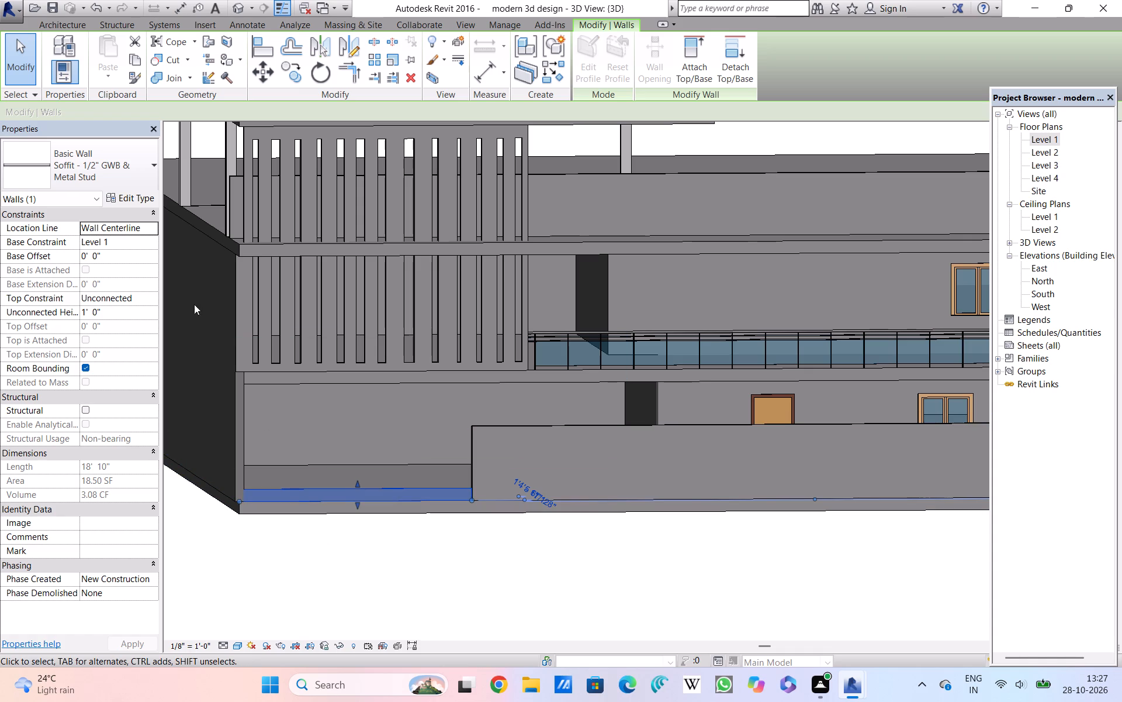
{"action": "left_click", "coordinate": [138, 169]}
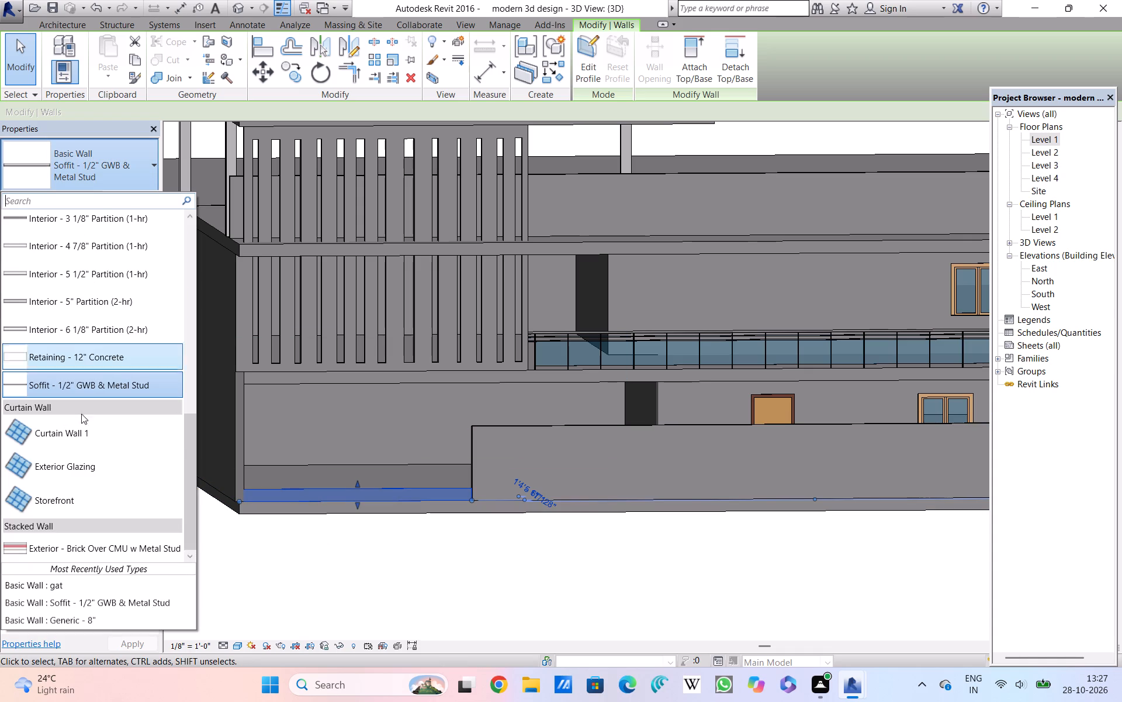
{"action": "scroll", "coordinate": [89, 328], "scroll_direction": "up", "scroll_amount": 3}
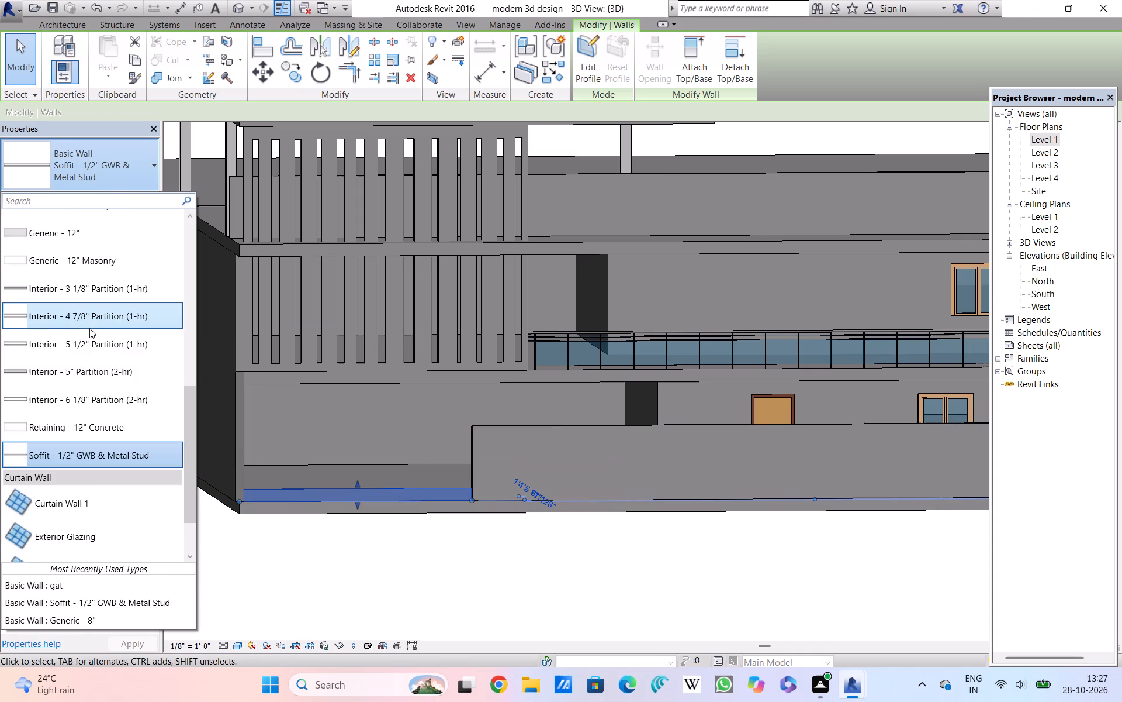
{"action": "scroll", "coordinate": [89, 328], "scroll_direction": "up", "scroll_amount": 8}
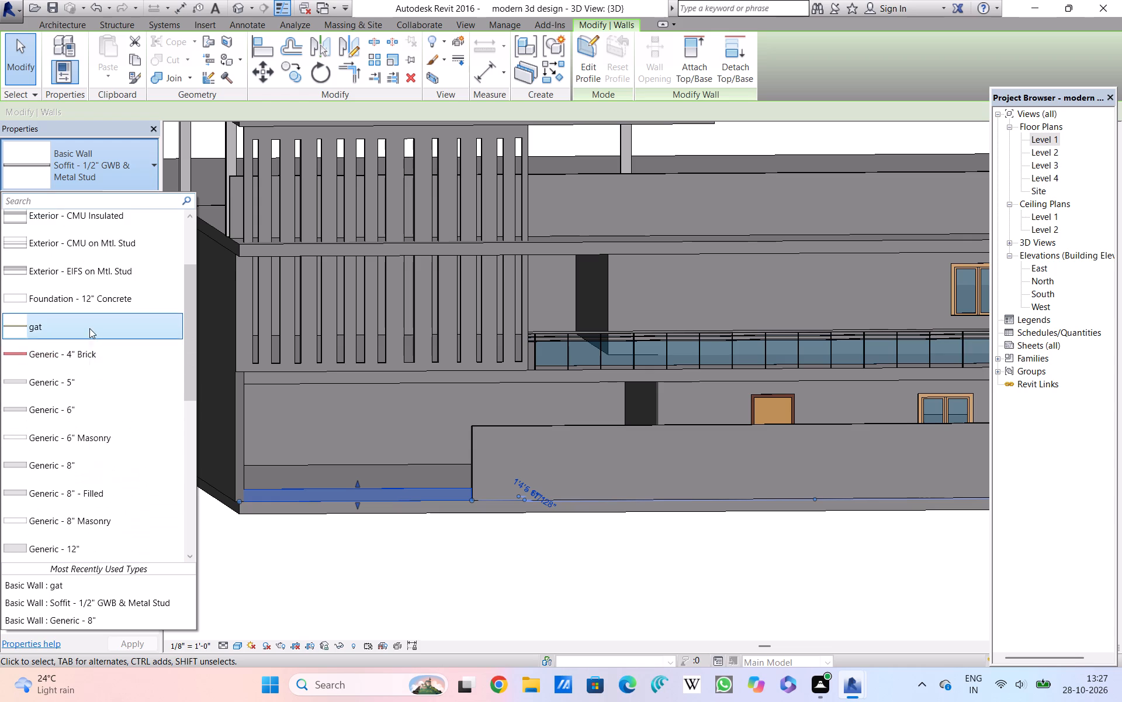
{"action": "left_click", "coordinate": [85, 328]}
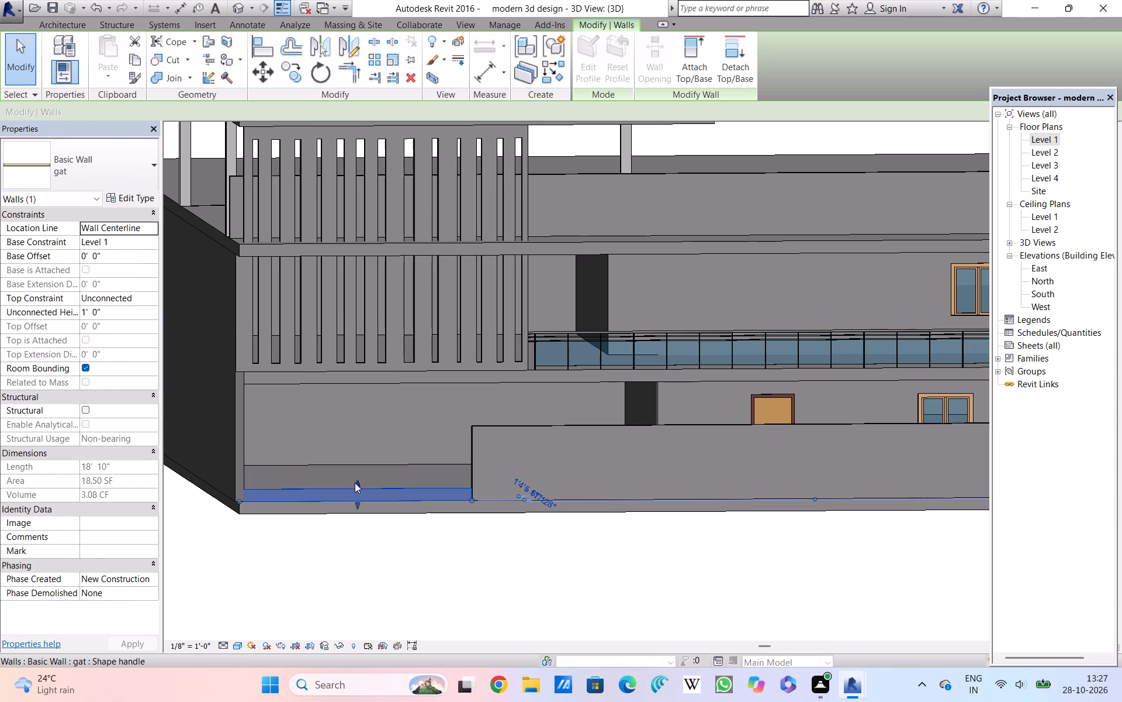
Stretch the top of the gat wall upward to a height of about 5' 10", near the top of the adjoining front wall.
{"action": "left_click_drag", "start_coordinate": [355, 483], "coordinate": [358, 432]}
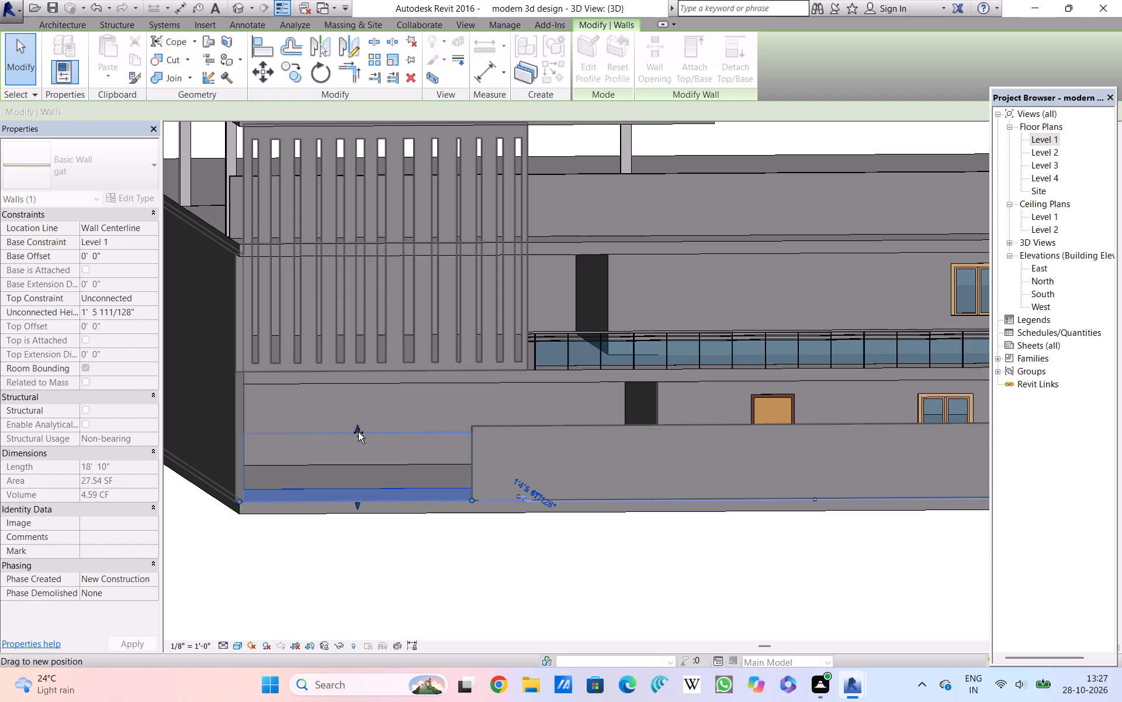
{"action": "left_click_drag", "start_coordinate": [358, 432], "coordinate": [358, 429]}
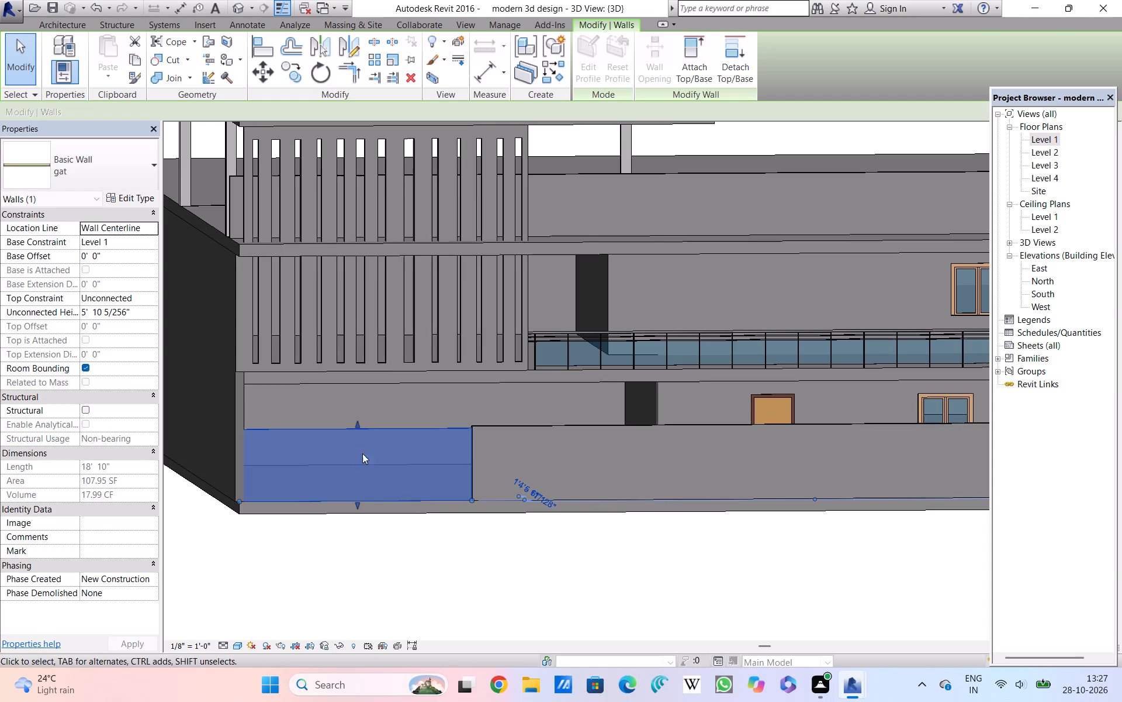
{"action": "left_click", "coordinate": [378, 535]}
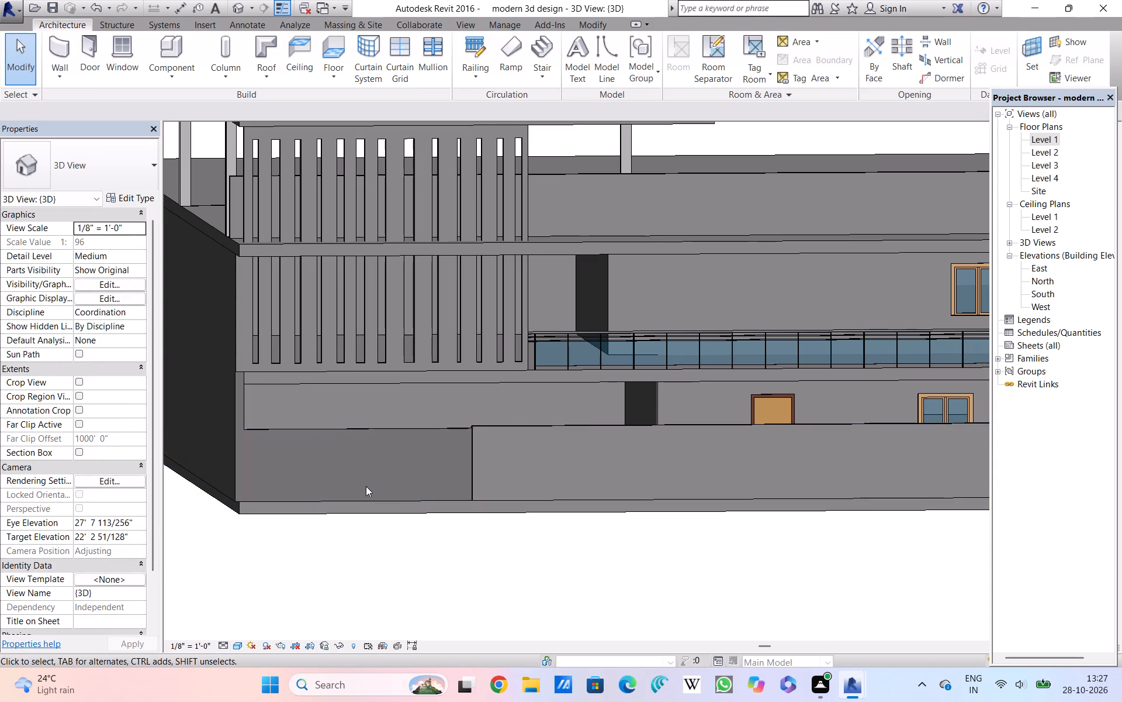
{"action": "scroll", "coordinate": [366, 486], "scroll_direction": "up", "scroll_amount": 4}
{"action": "scroll", "coordinate": [366, 486], "scroll_direction": "down", "scroll_amount": 1}
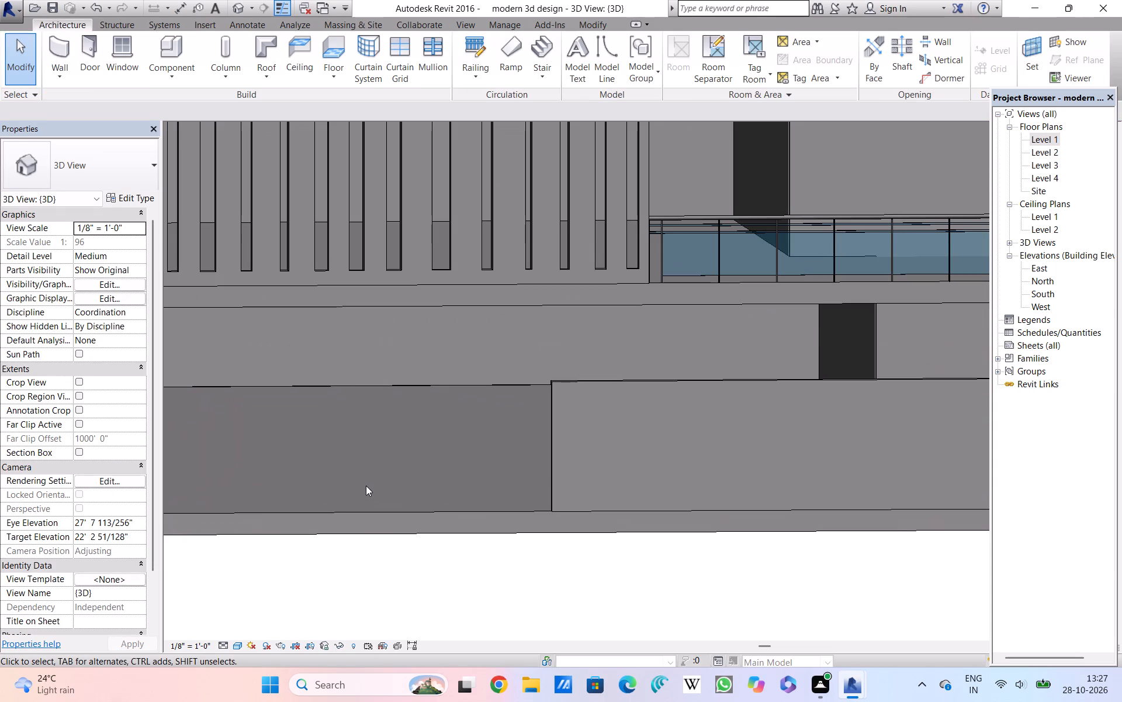
Set the gat wall type's Finish 2 [5] layer material to Door - Frame and apply the type changes.
{"action": "scroll", "coordinate": [366, 486], "scroll_direction": "down", "scroll_amount": 1}
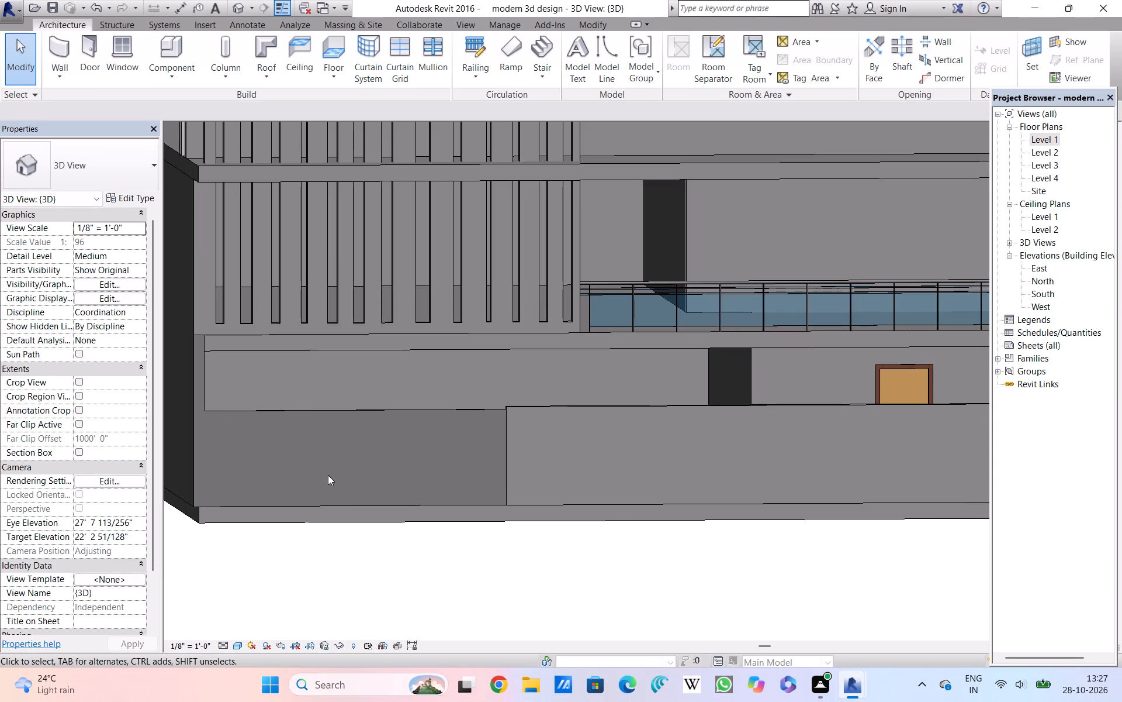
{"action": "middle_click_drag", "start_coordinate": [327, 475], "coordinate": [394, 473]}
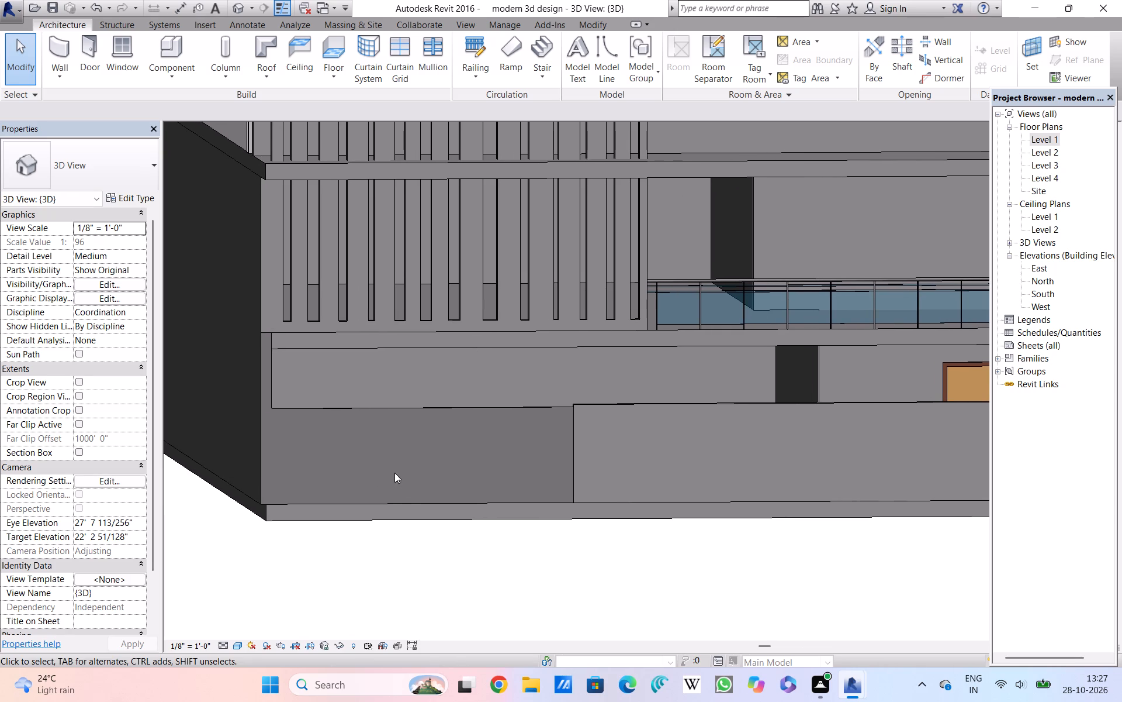
{"action": "left_click", "coordinate": [377, 406]}
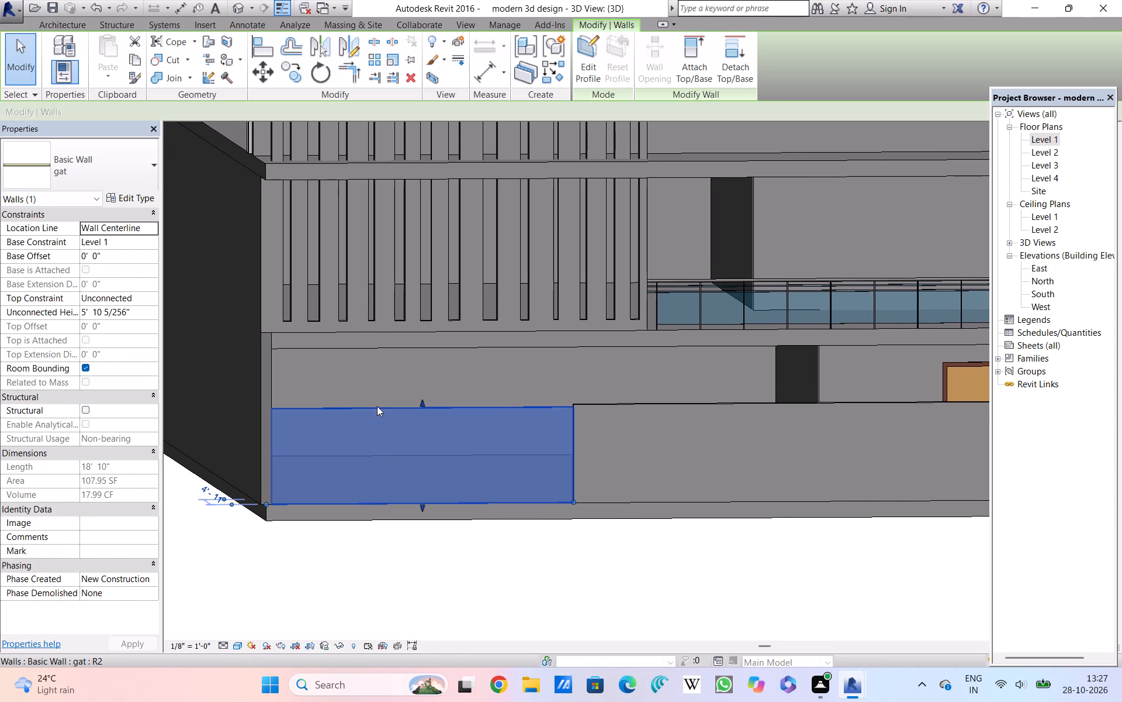
{"action": "scroll", "coordinate": [393, 459], "scroll_direction": "up", "scroll_amount": 2}
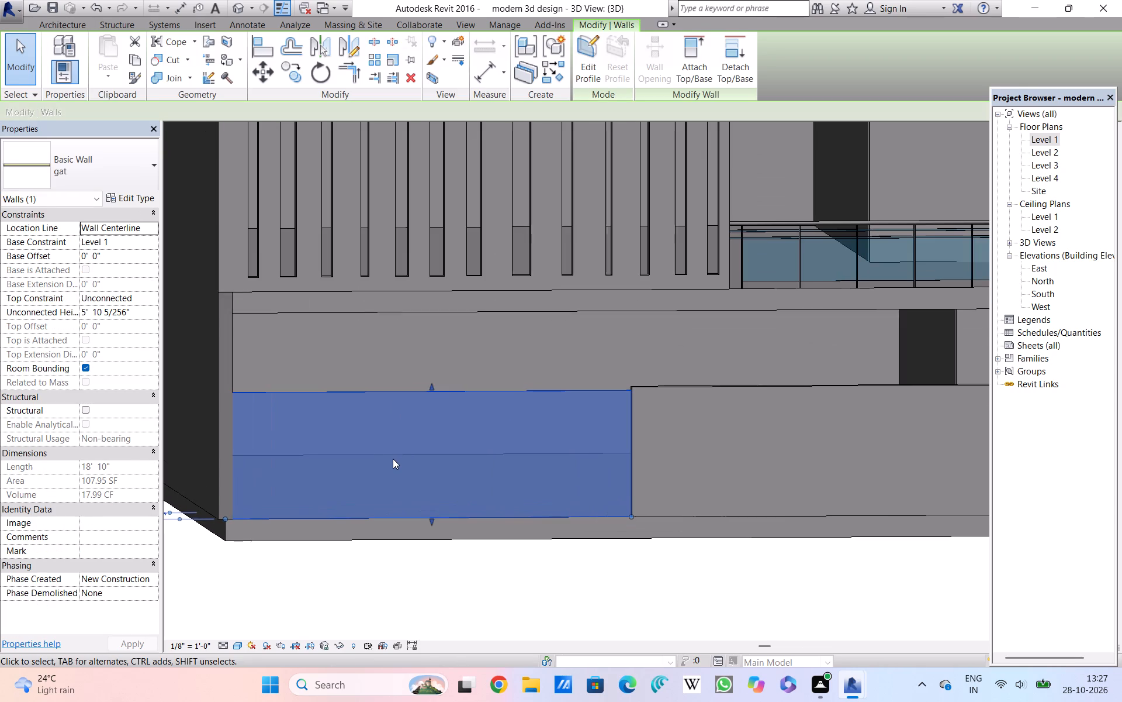
{"action": "scroll", "coordinate": [393, 459], "scroll_direction": "up", "scroll_amount": 1}
{"action": "left_click", "coordinate": [427, 491]}
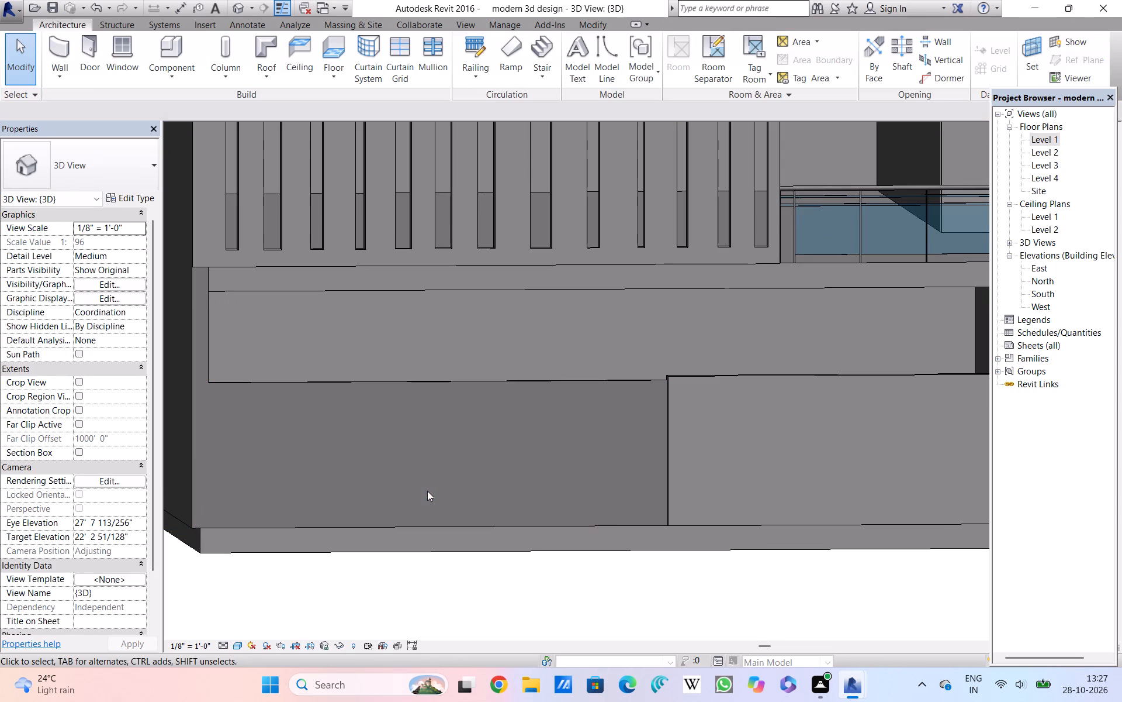
{"action": "left_click", "coordinate": [361, 384]}
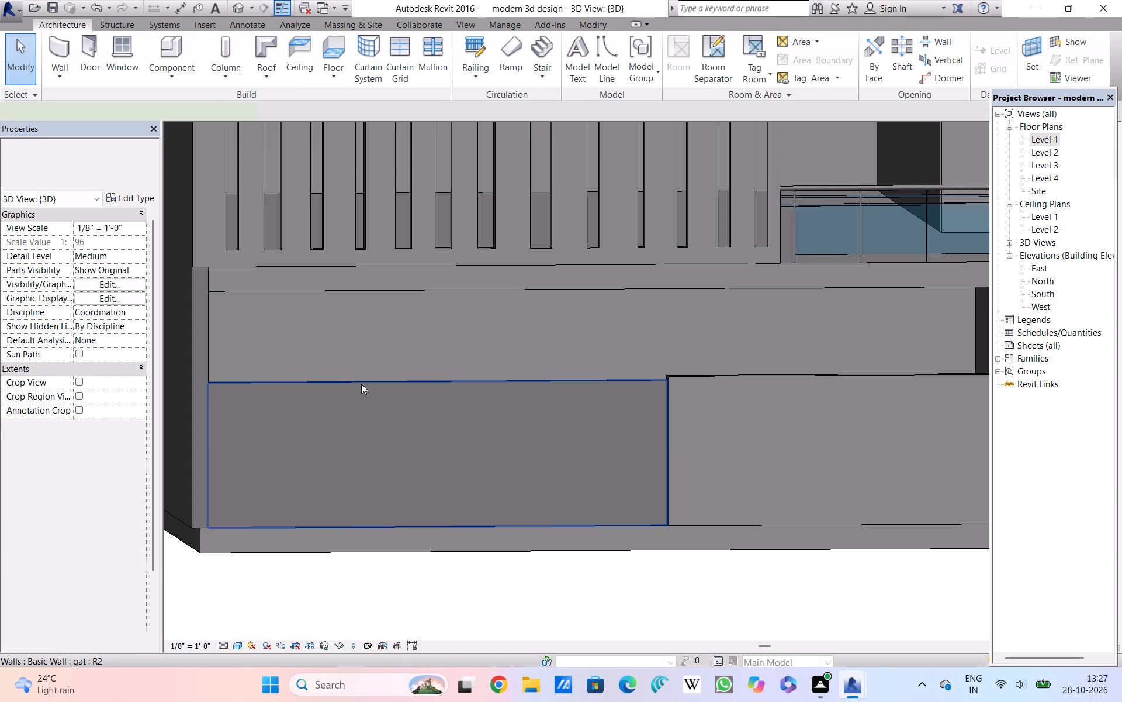
{"action": "left_click", "coordinate": [137, 194]}
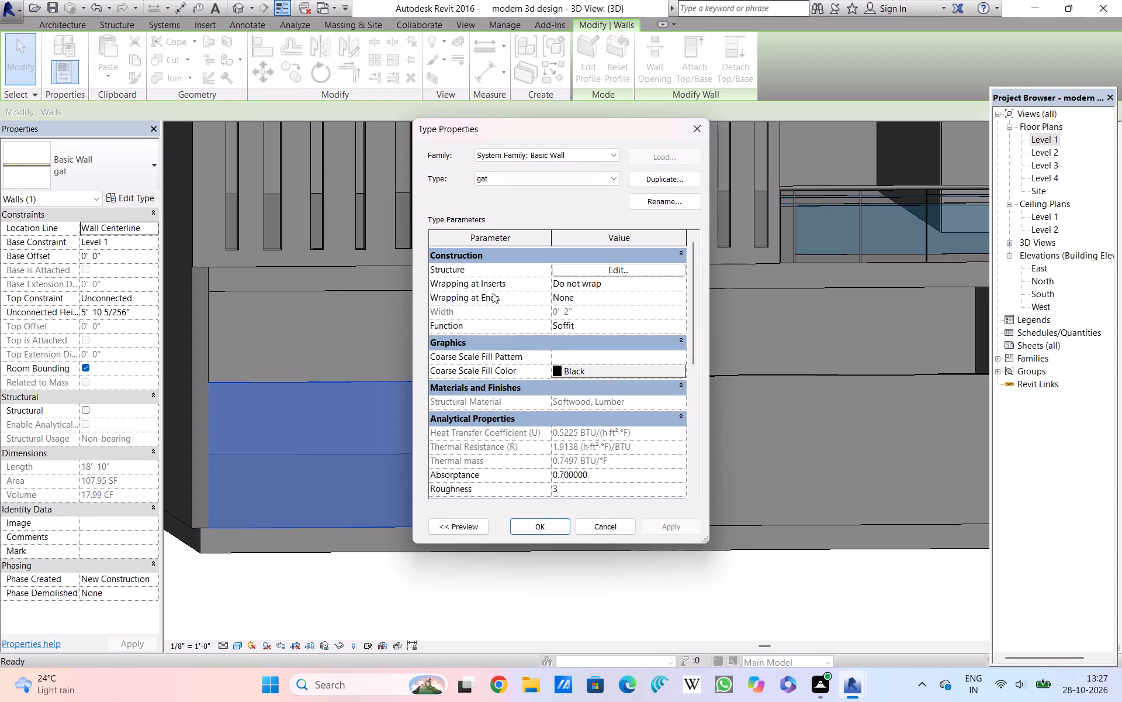
{"action": "left_click", "coordinate": [571, 271]}
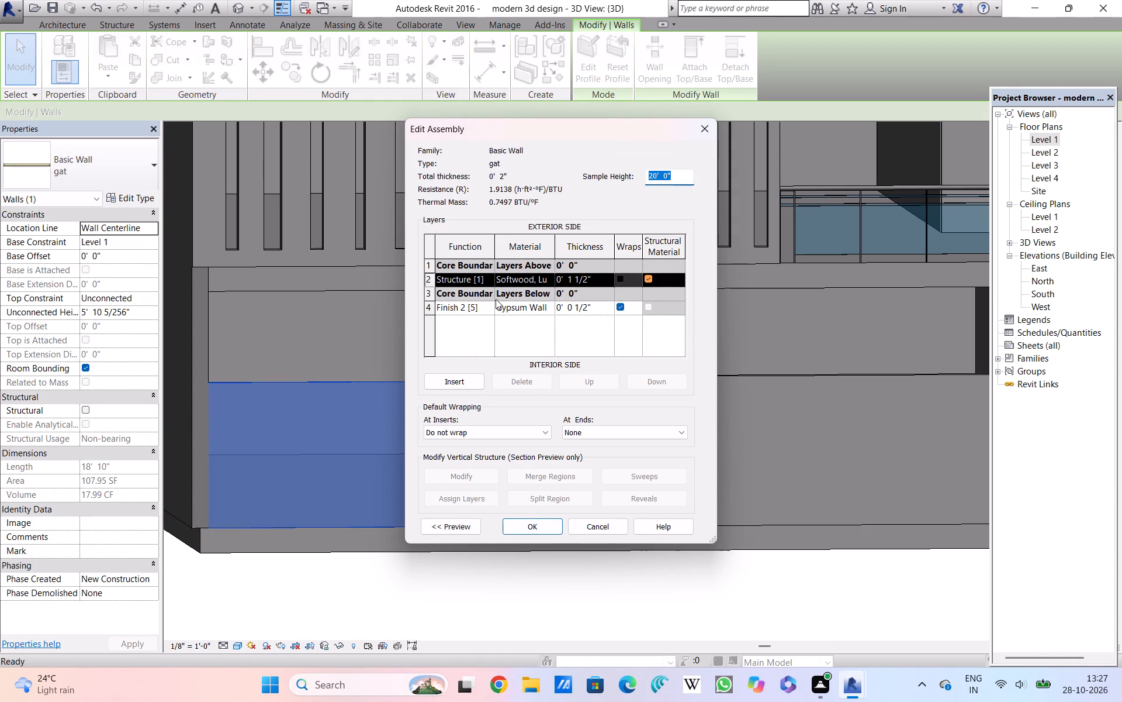
{"action": "left_click", "coordinate": [532, 268]}
{"action": "left_click", "coordinate": [547, 266]}
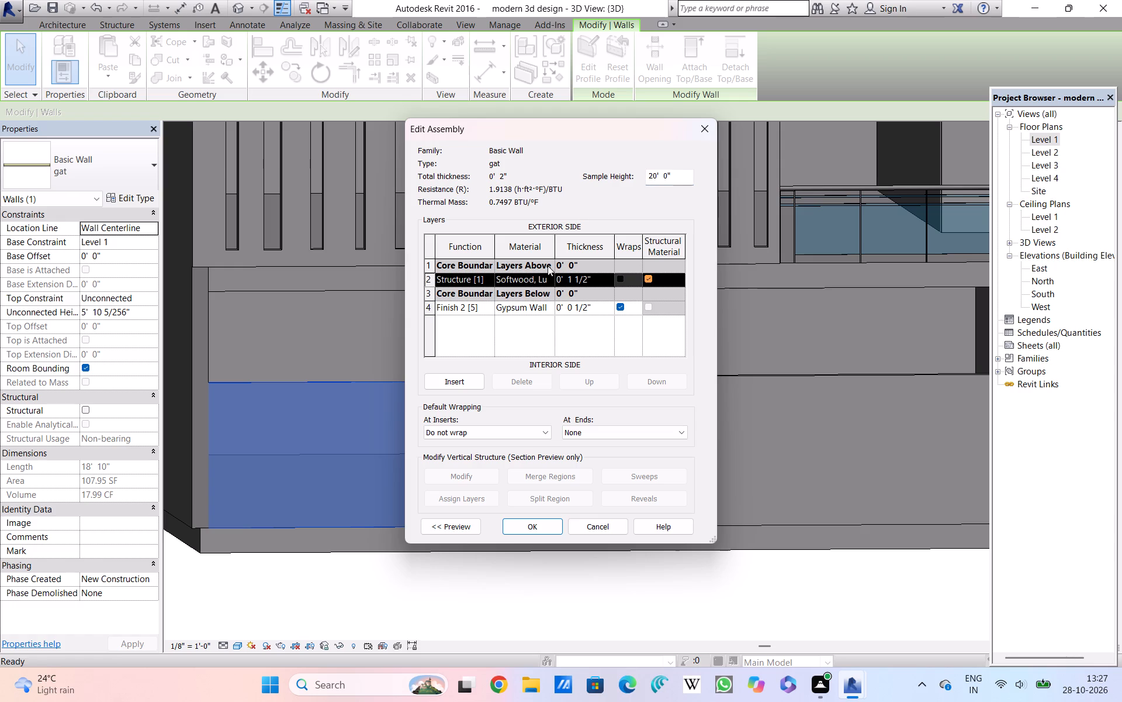
{"action": "triple_click", "coordinate": [548, 266]}
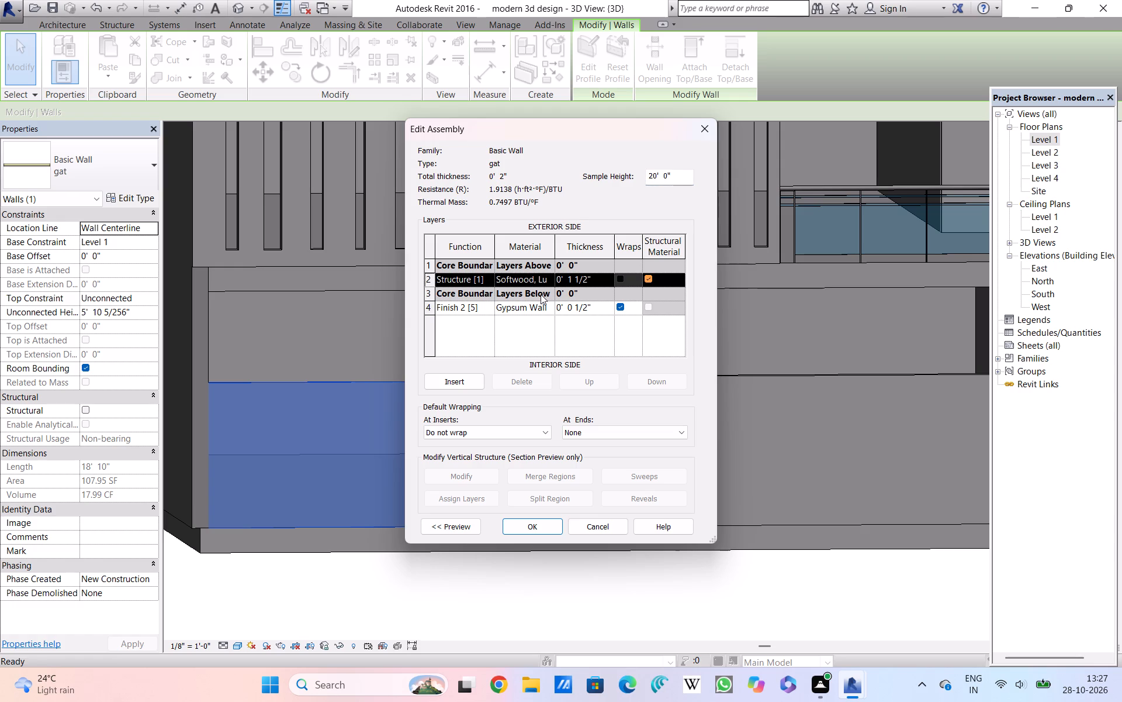
{"action": "left_click", "coordinate": [532, 304]}
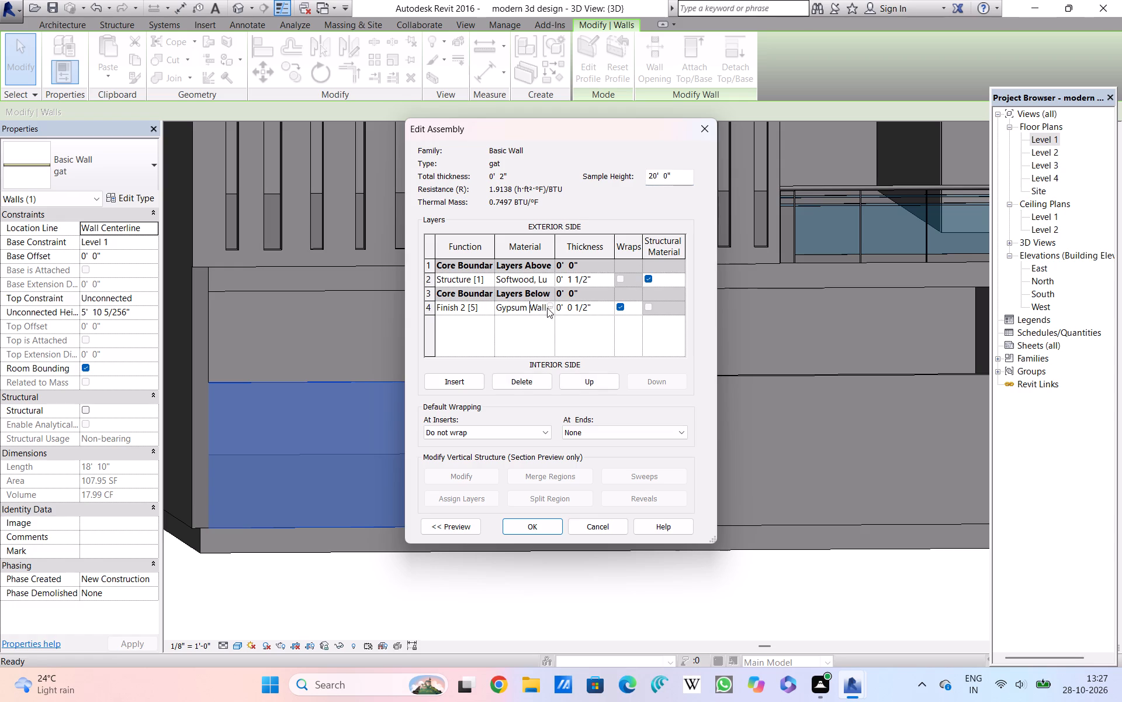
{"action": "left_click", "coordinate": [548, 305]}
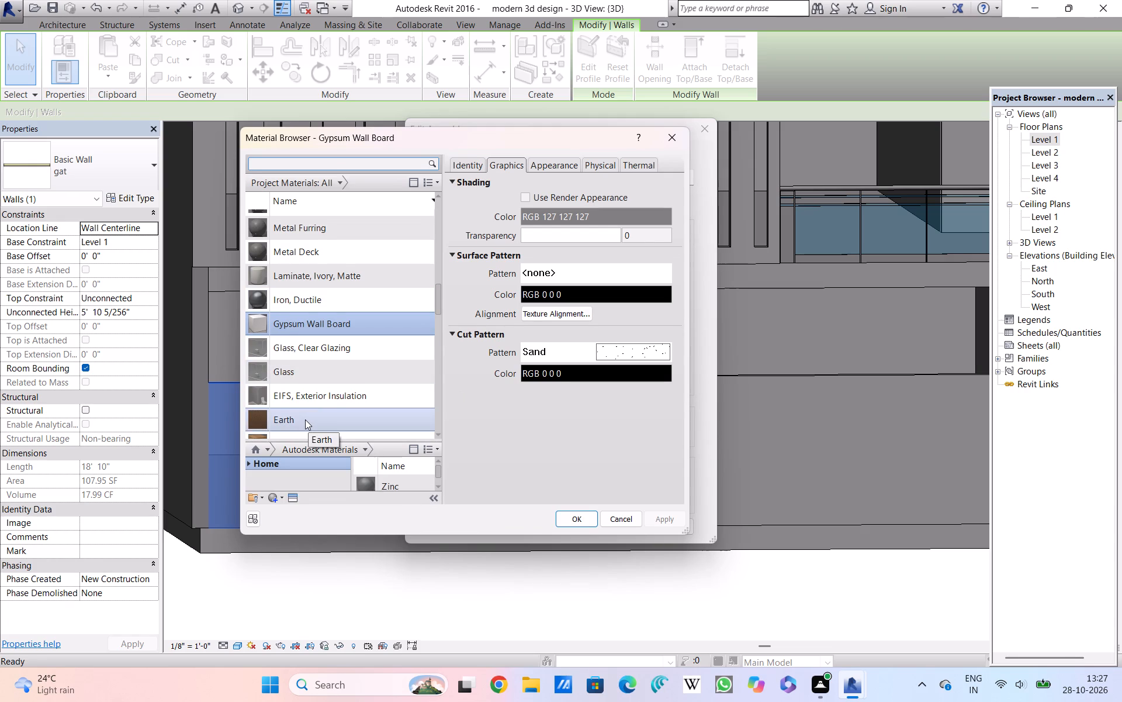
{"action": "scroll", "coordinate": [304, 414], "scroll_direction": "down", "scroll_amount": 1}
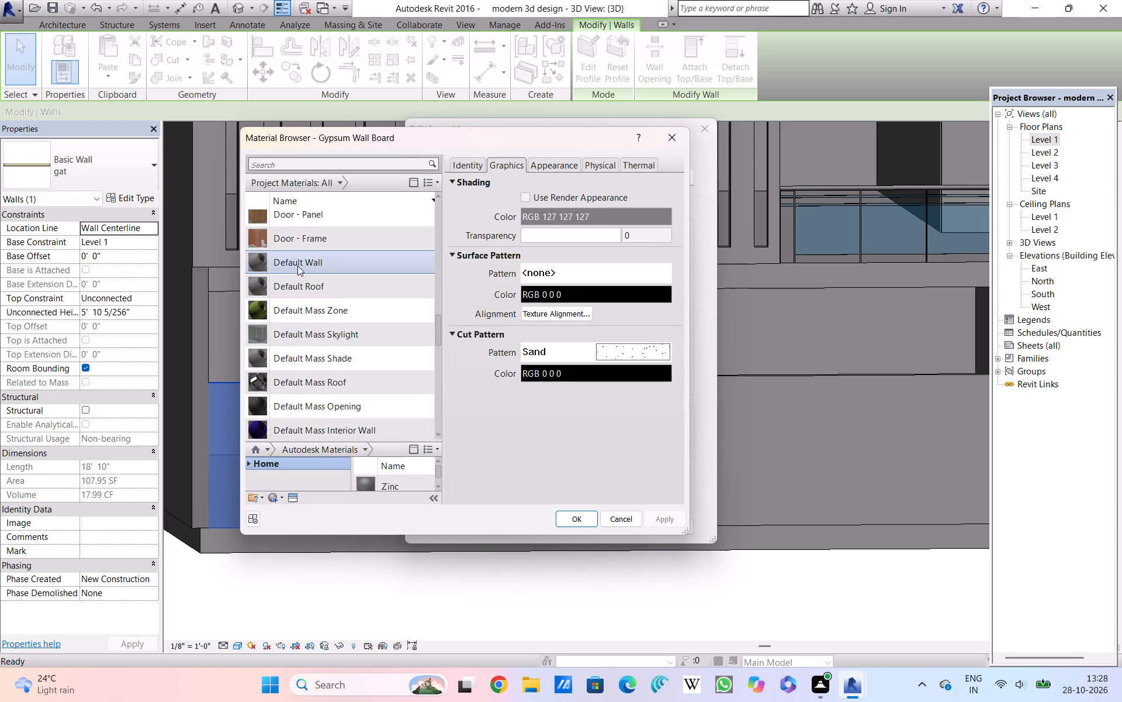
{"action": "scroll", "coordinate": [297, 266], "scroll_direction": "up", "scroll_amount": 3}
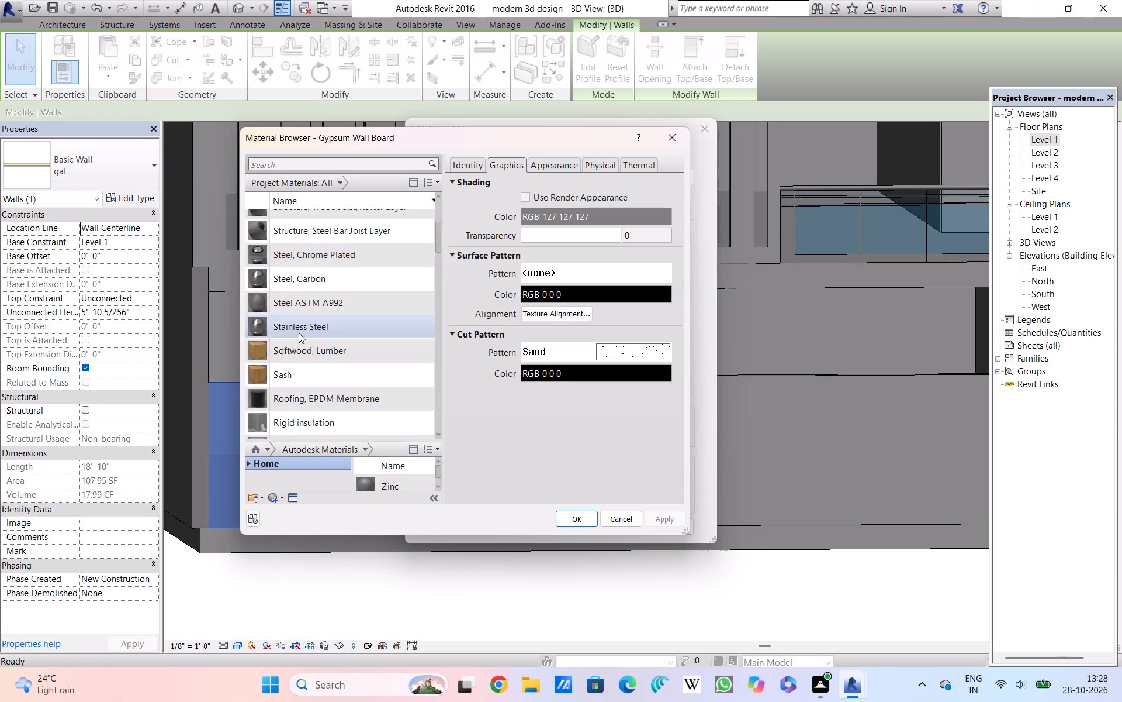
{"action": "scroll", "coordinate": [303, 343], "scroll_direction": "down", "scroll_amount": 3}
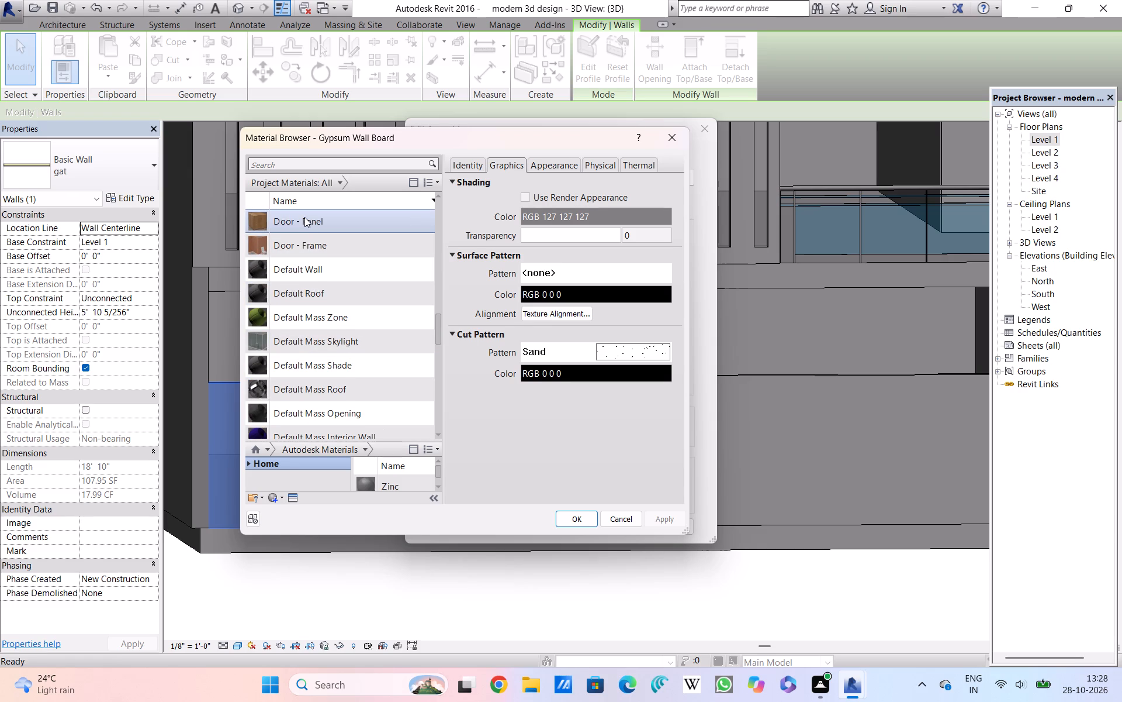
{"action": "left_click", "coordinate": [305, 243]}
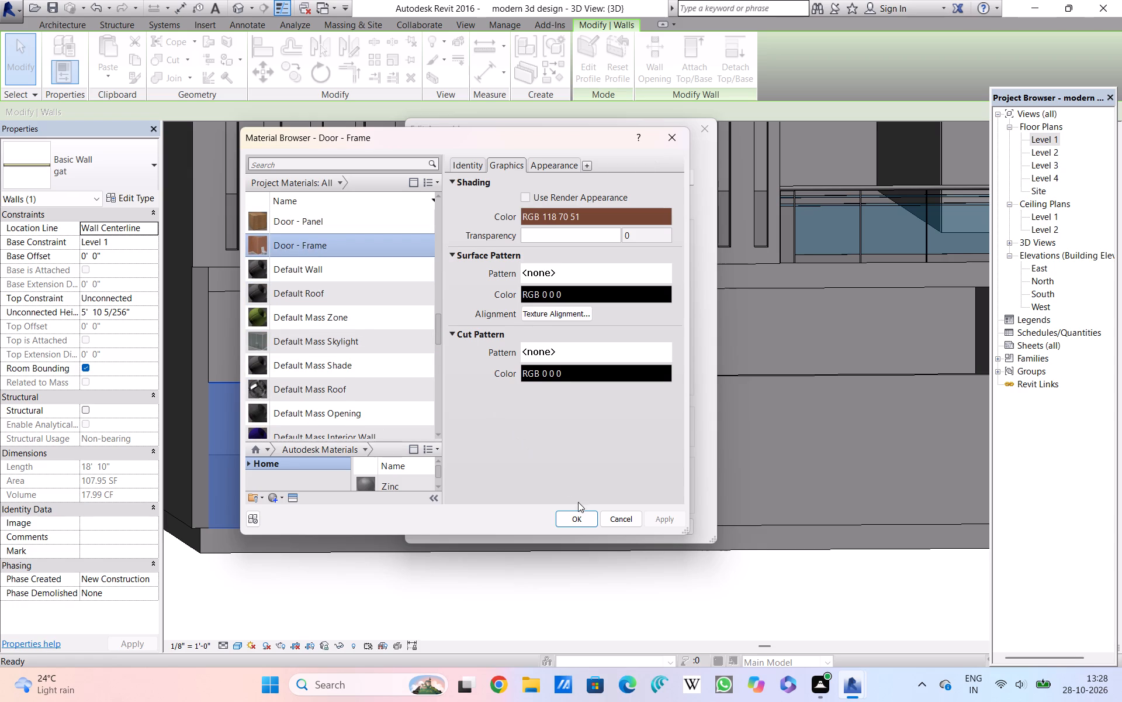
{"action": "left_click", "coordinate": [575, 516]}
{"action": "left_click", "coordinate": [540, 529]}
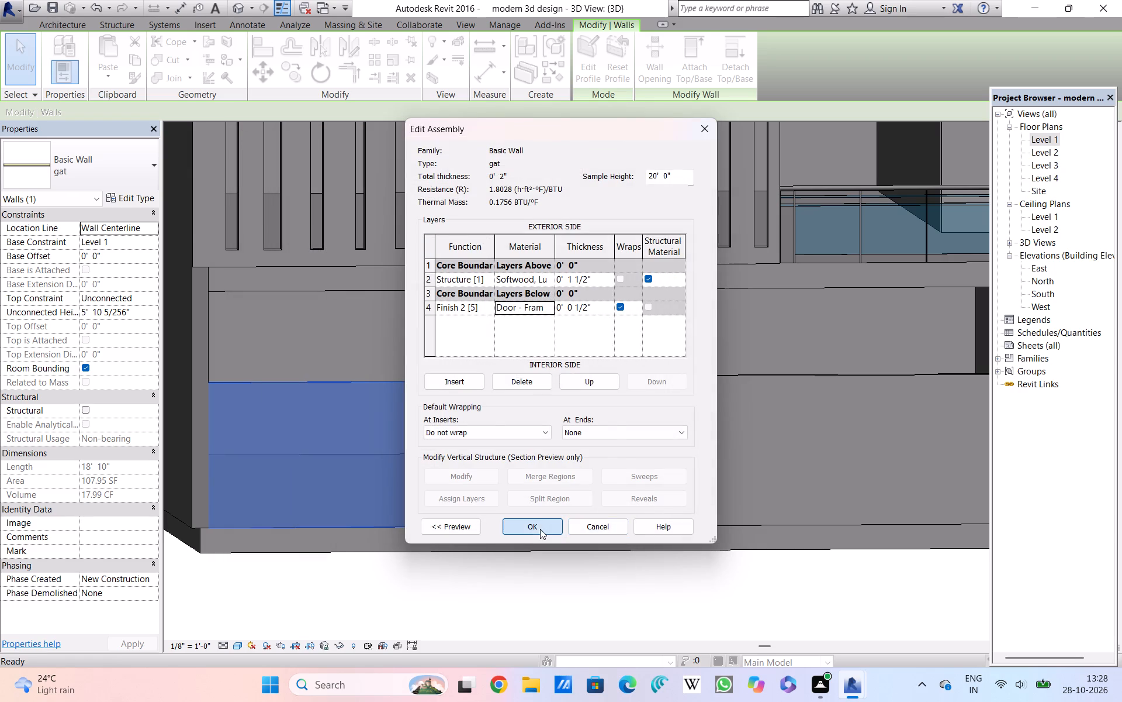
{"action": "left_click", "coordinate": [662, 529]}
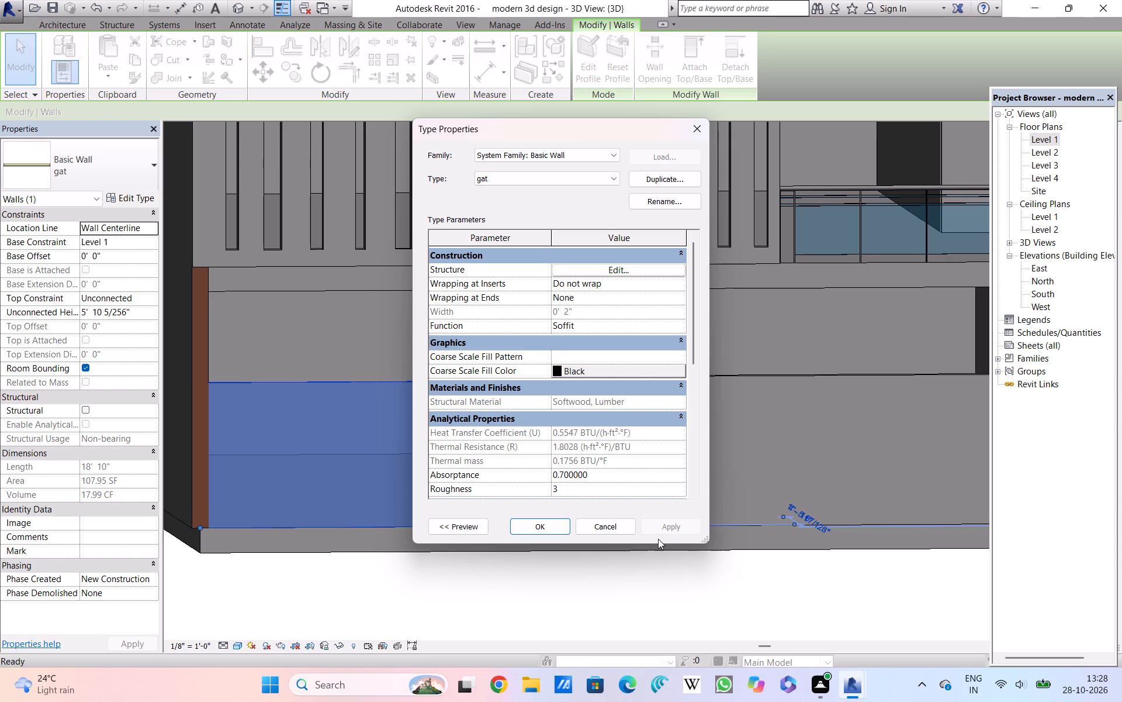
{"action": "left_click", "coordinate": [532, 525]}
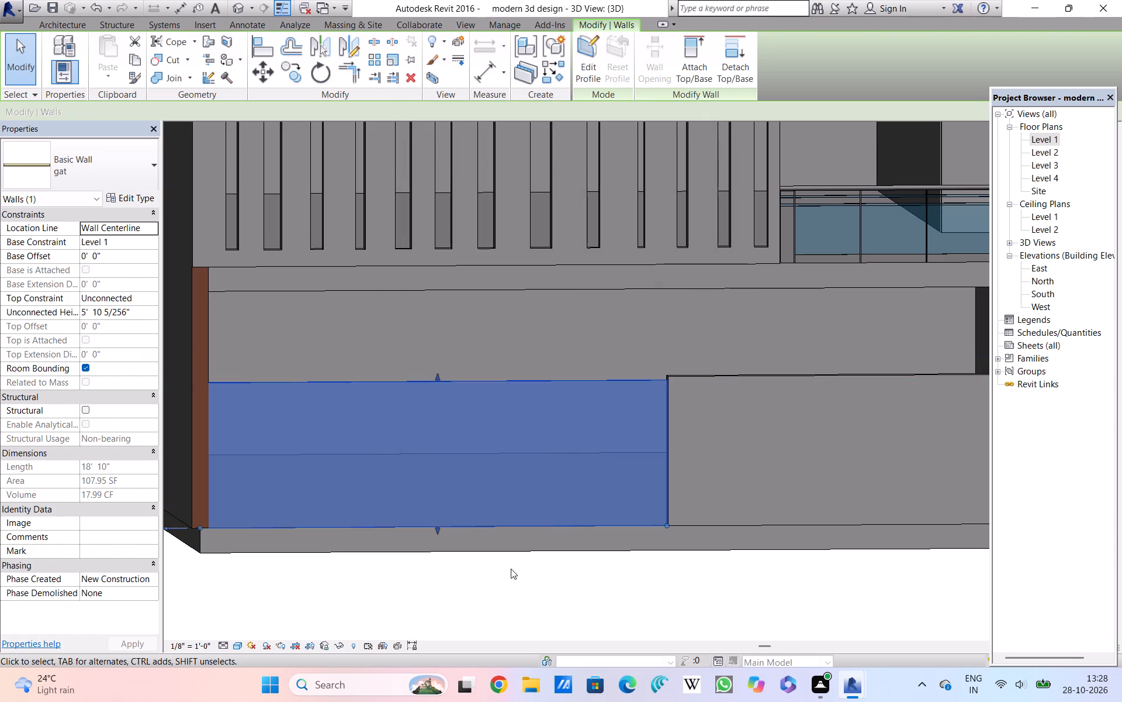
{"action": "left_click", "coordinate": [511, 569]}
Examine the gat wall, the adjoining side wall and the front facade from several angles in the 3D view.
{"action": "middle_click_drag", "start_coordinate": [511, 569], "coordinate": [556, 517]}
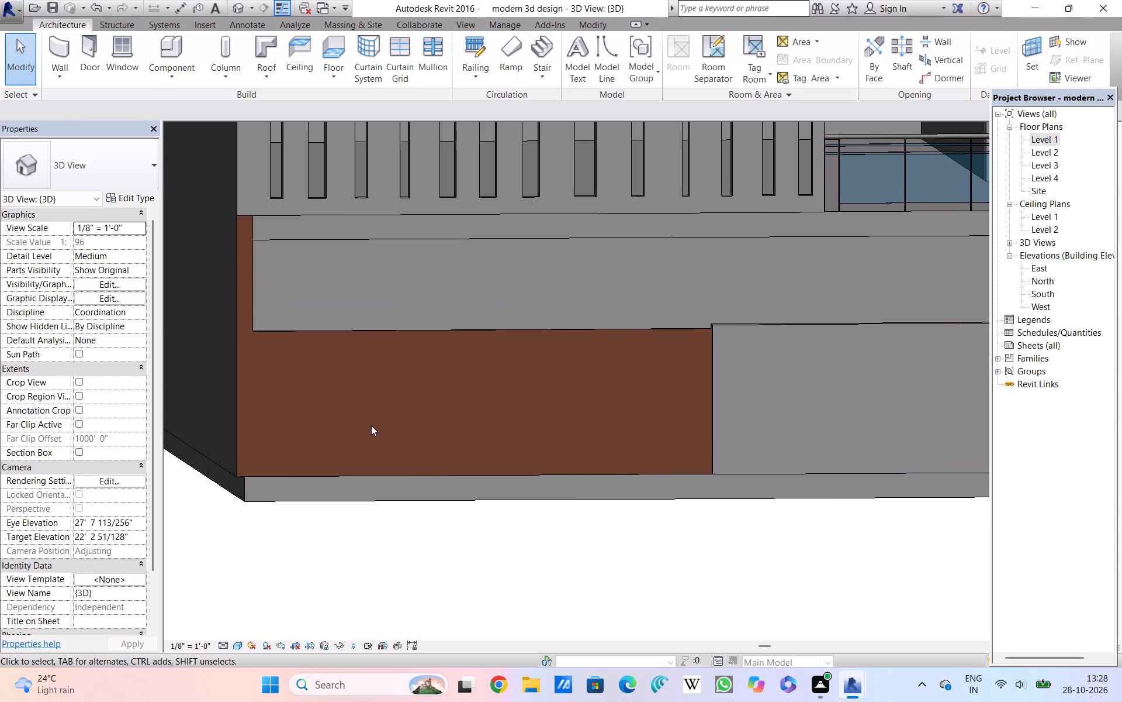
{"action": "scroll", "coordinate": [370, 424], "scroll_direction": "down", "scroll_amount": 3}
{"action": "scroll", "coordinate": [302, 422], "scroll_direction": "down", "scroll_amount": 3}
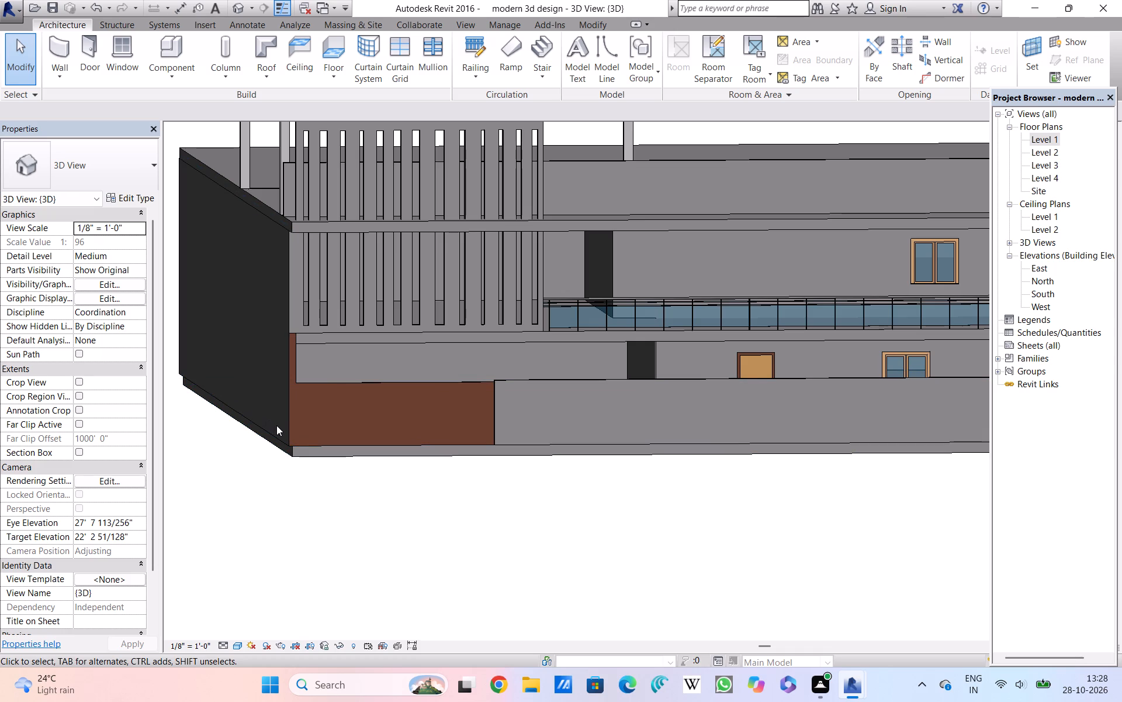
{"action": "middle_click_drag", "start_coordinate": [315, 465], "coordinate": [444, 455], "text": "shift"}
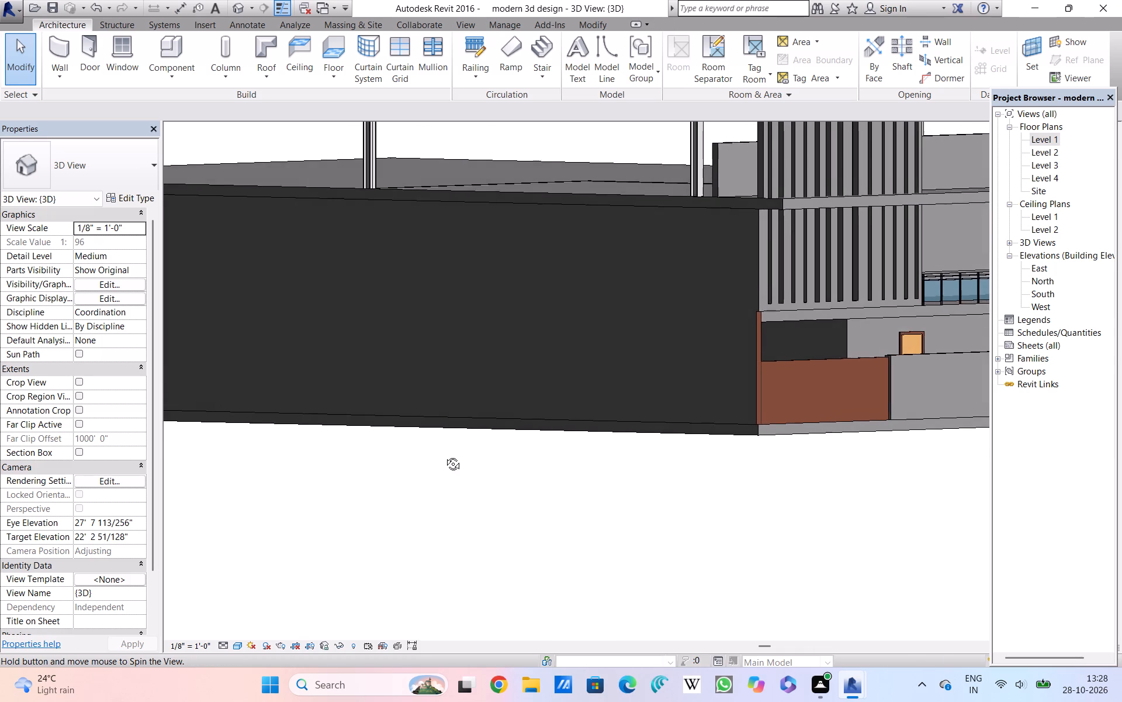
{"action": "middle_click_drag", "start_coordinate": [444, 455], "coordinate": [386, 473], "text": "shift"}
{"action": "left_click", "coordinate": [555, 380]}
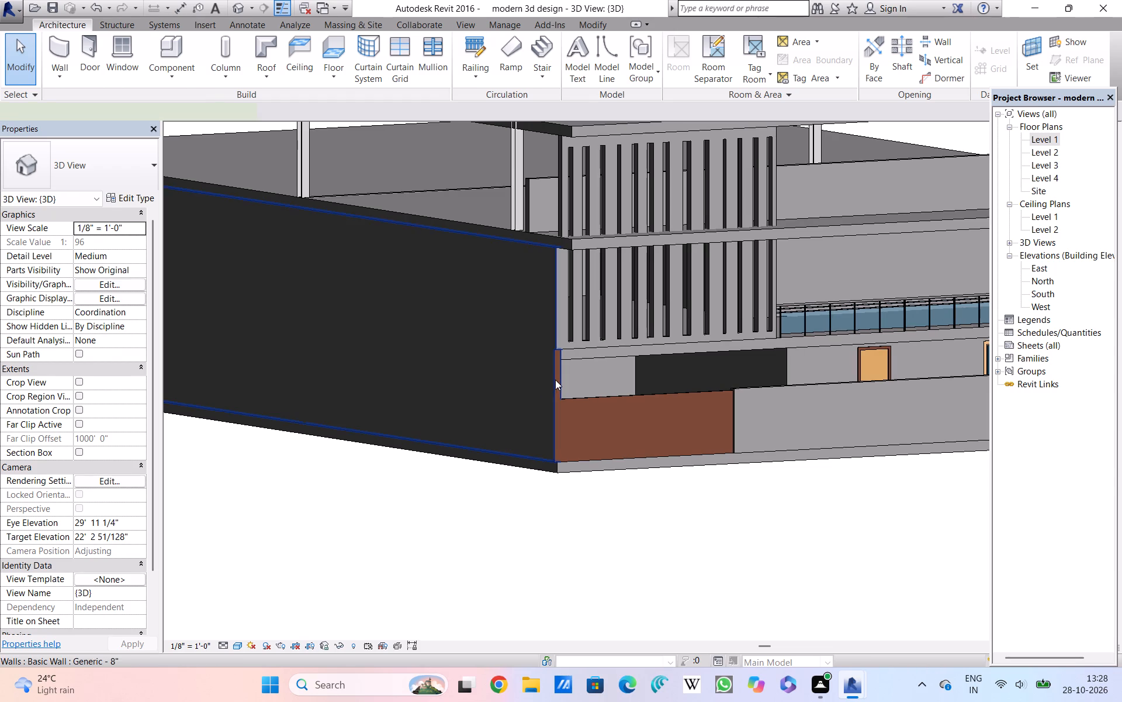
{"action": "left_click", "coordinate": [648, 544]}
{"action": "middle_click_drag", "start_coordinate": [647, 535], "coordinate": [574, 539], "text": "shift"}
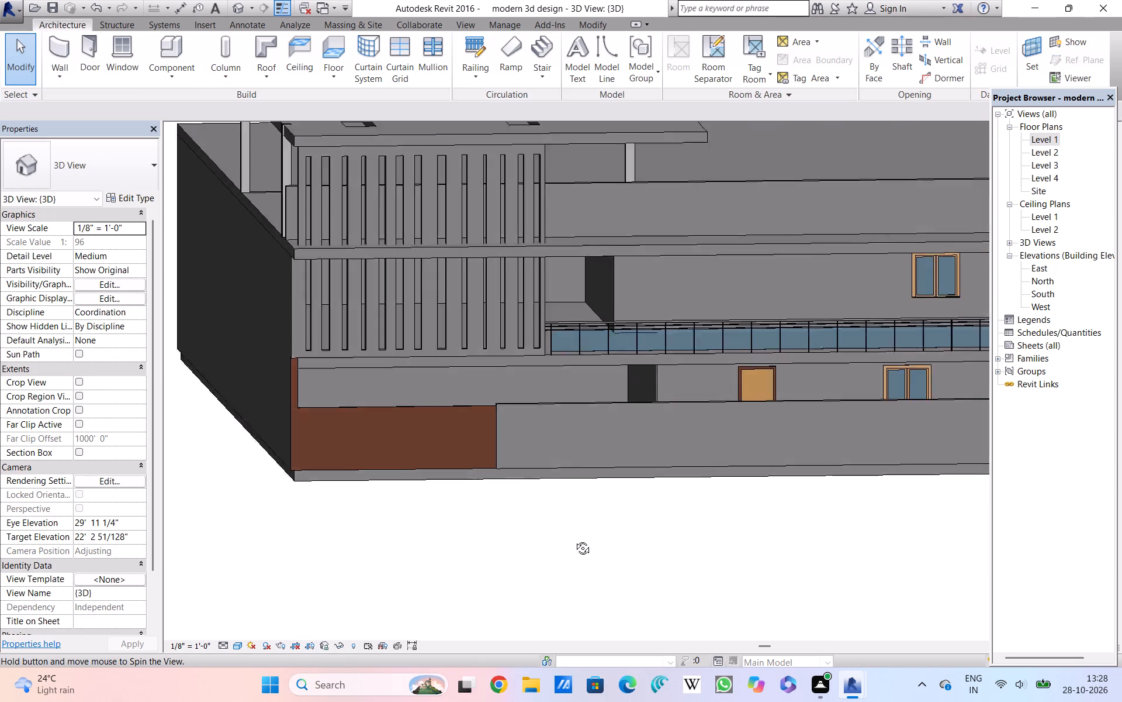
{"action": "middle_click_drag", "start_coordinate": [574, 539], "coordinate": [511, 539], "text": "shift"}
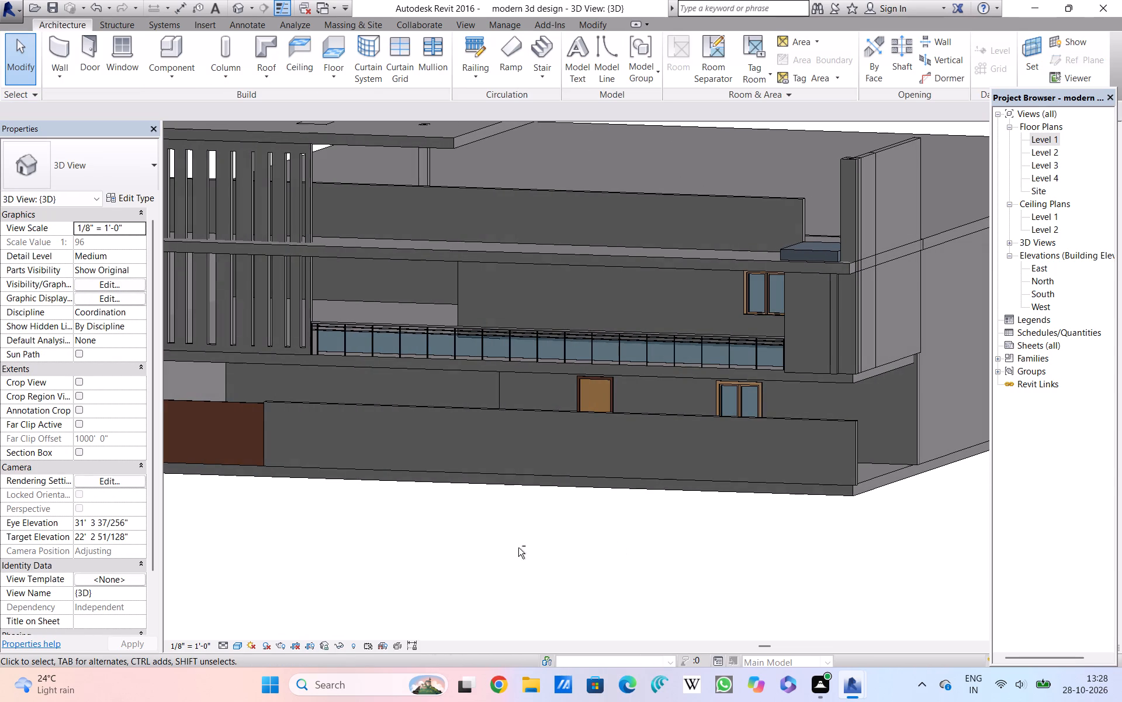
{"action": "middle_click_drag", "start_coordinate": [479, 541], "coordinate": [683, 567]}
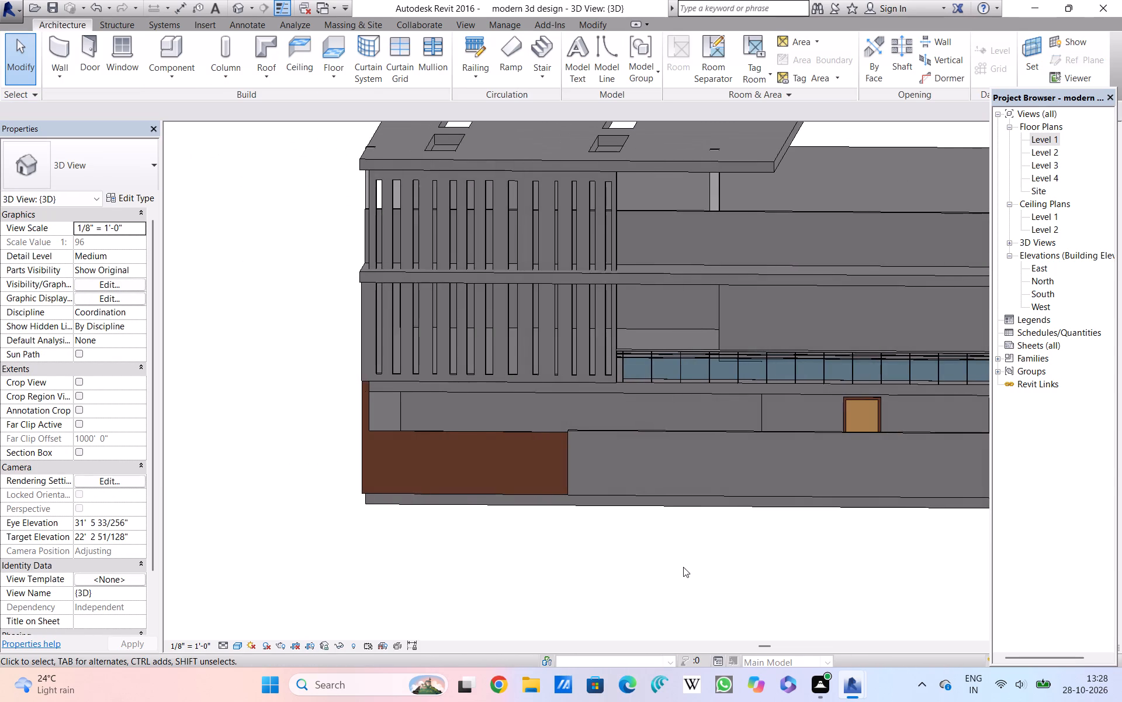
{"action": "middle_click_drag", "start_coordinate": [685, 554], "coordinate": [695, 534], "text": "shift"}
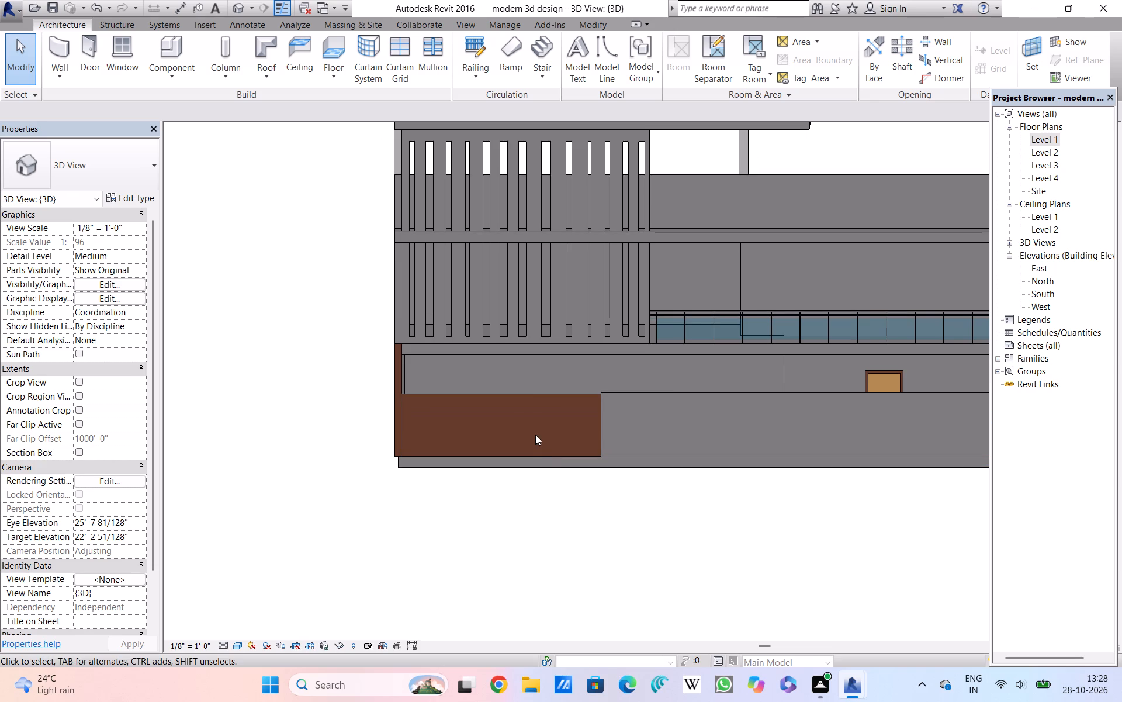
Select the low gat wall in the front boundary gap.
{"action": "left_click", "coordinate": [513, 393]}
{"action": "middle_click_drag", "start_coordinate": [513, 423], "coordinate": [514, 423]}
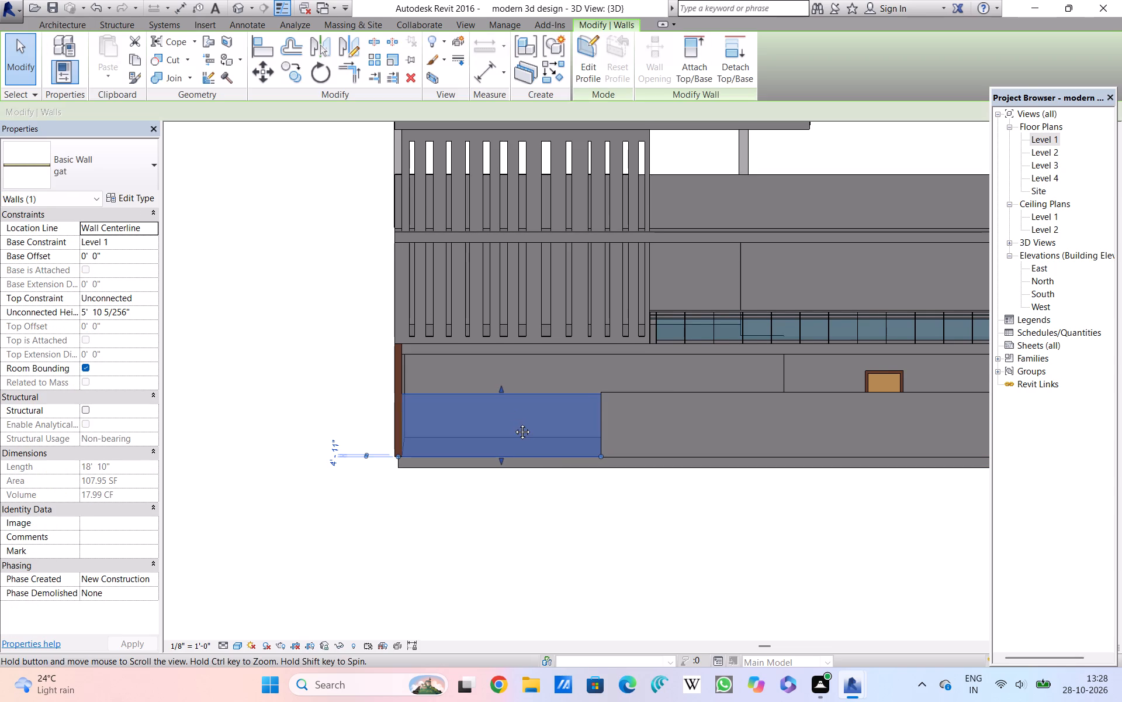
Open the profile of the selected gate wall at the building's front for editing.
{"action": "middle_click_drag", "start_coordinate": [514, 423], "coordinate": [506, 452]}
{"action": "scroll", "coordinate": [505, 452], "scroll_direction": "up", "scroll_amount": 6}
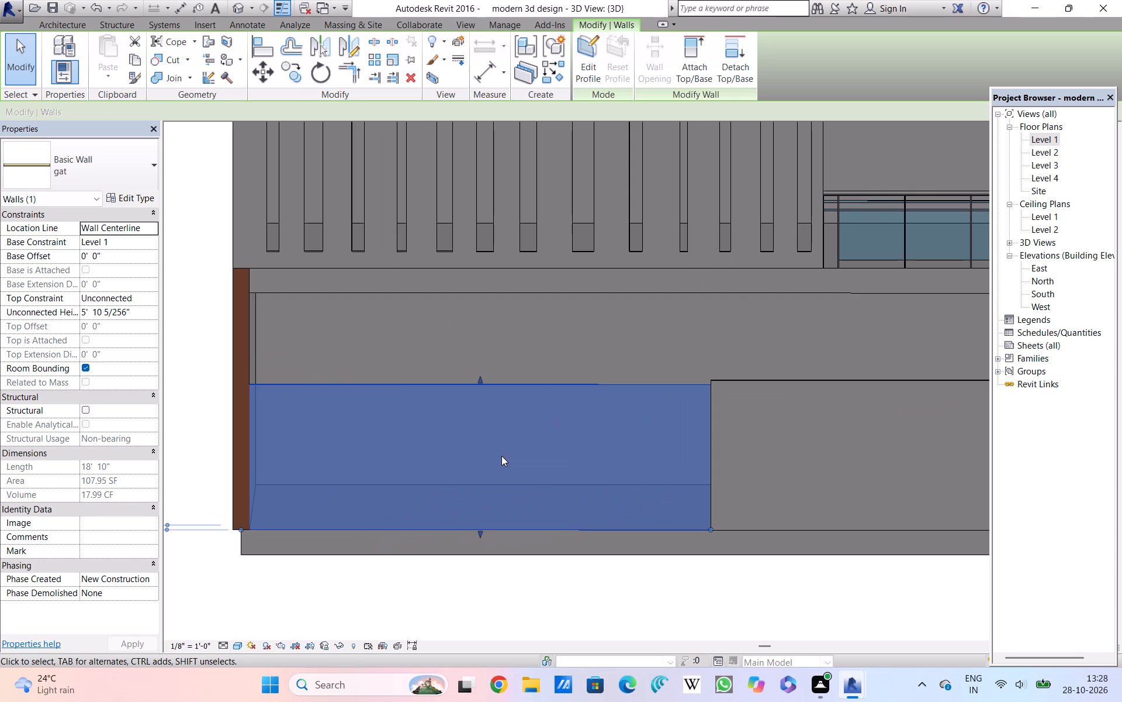
{"action": "double_click", "coordinate": [585, 70]}
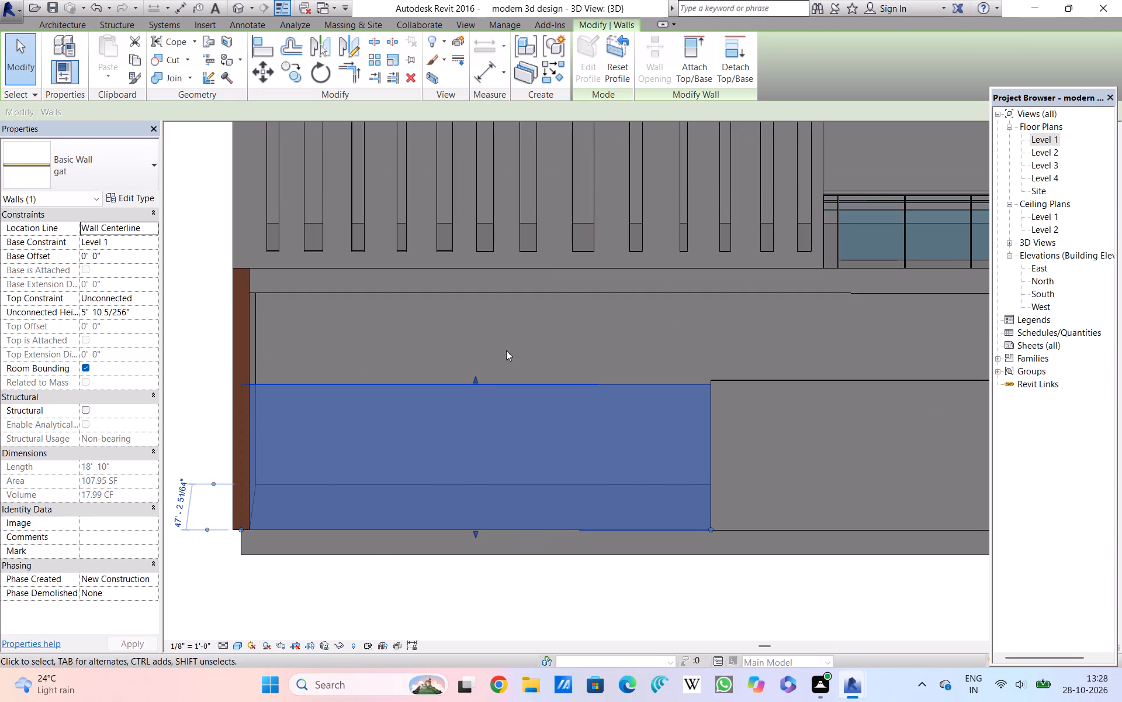
{"action": "left_click", "coordinate": [583, 70]}
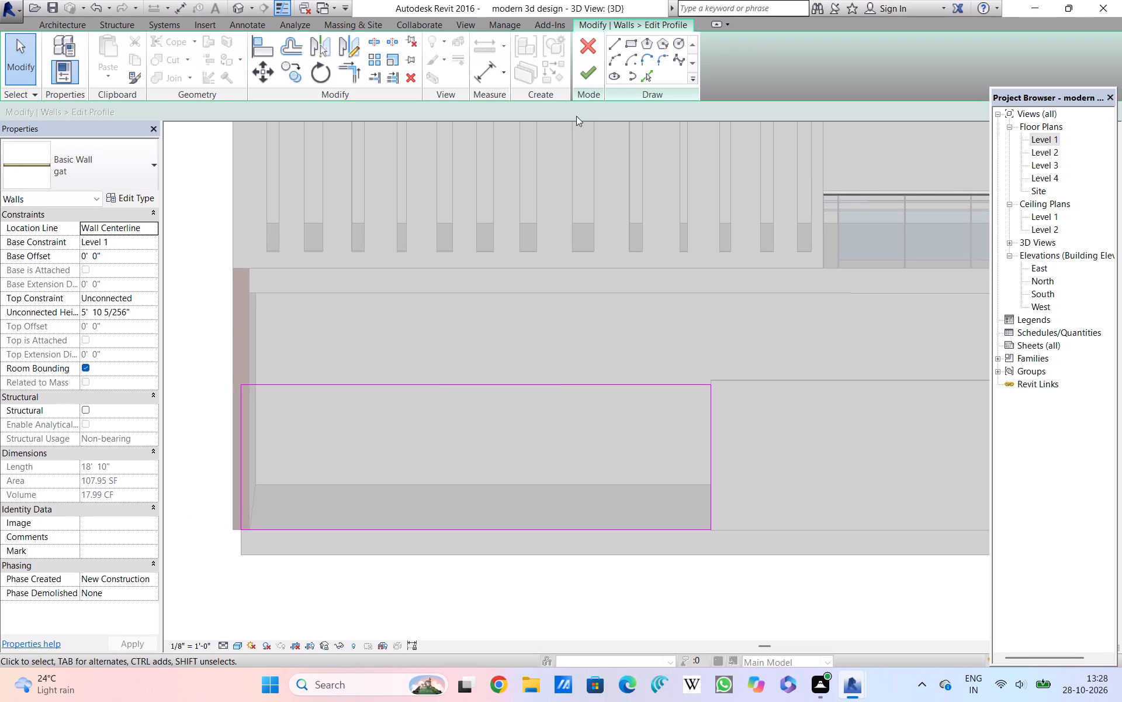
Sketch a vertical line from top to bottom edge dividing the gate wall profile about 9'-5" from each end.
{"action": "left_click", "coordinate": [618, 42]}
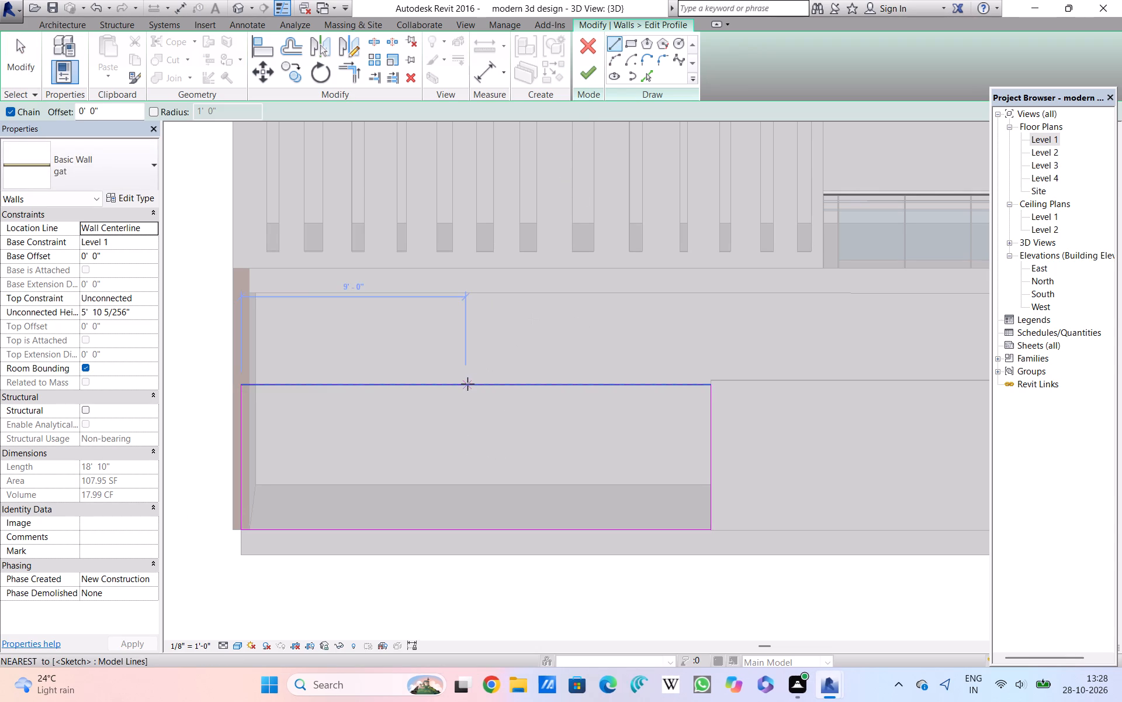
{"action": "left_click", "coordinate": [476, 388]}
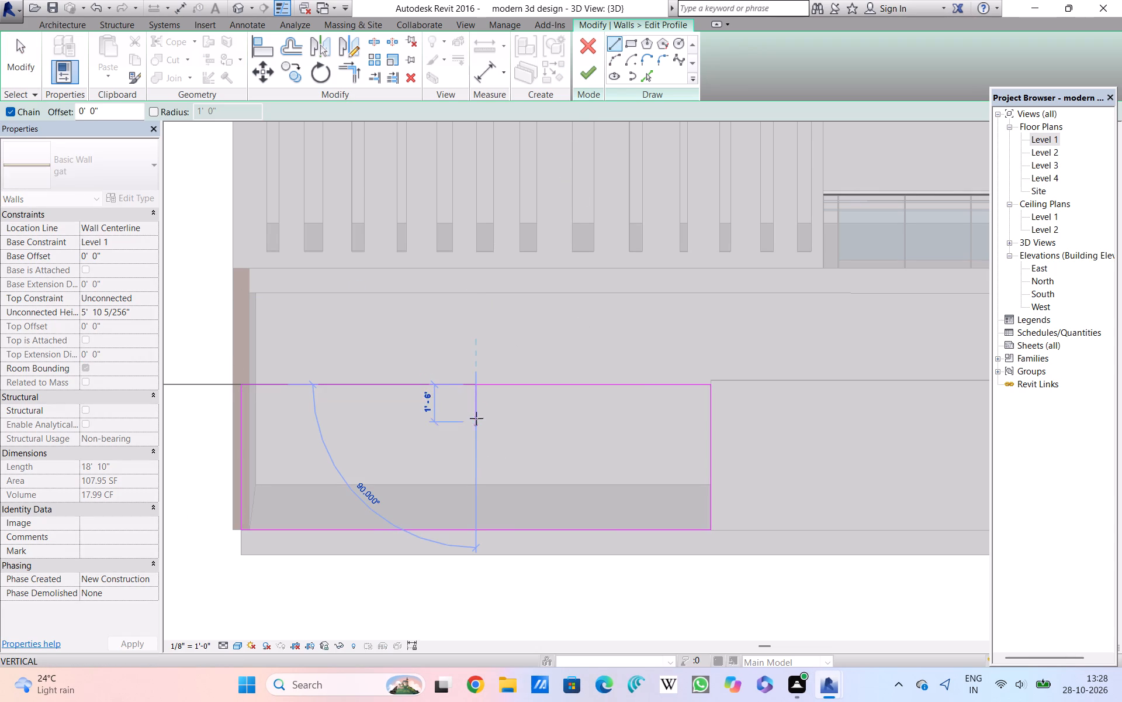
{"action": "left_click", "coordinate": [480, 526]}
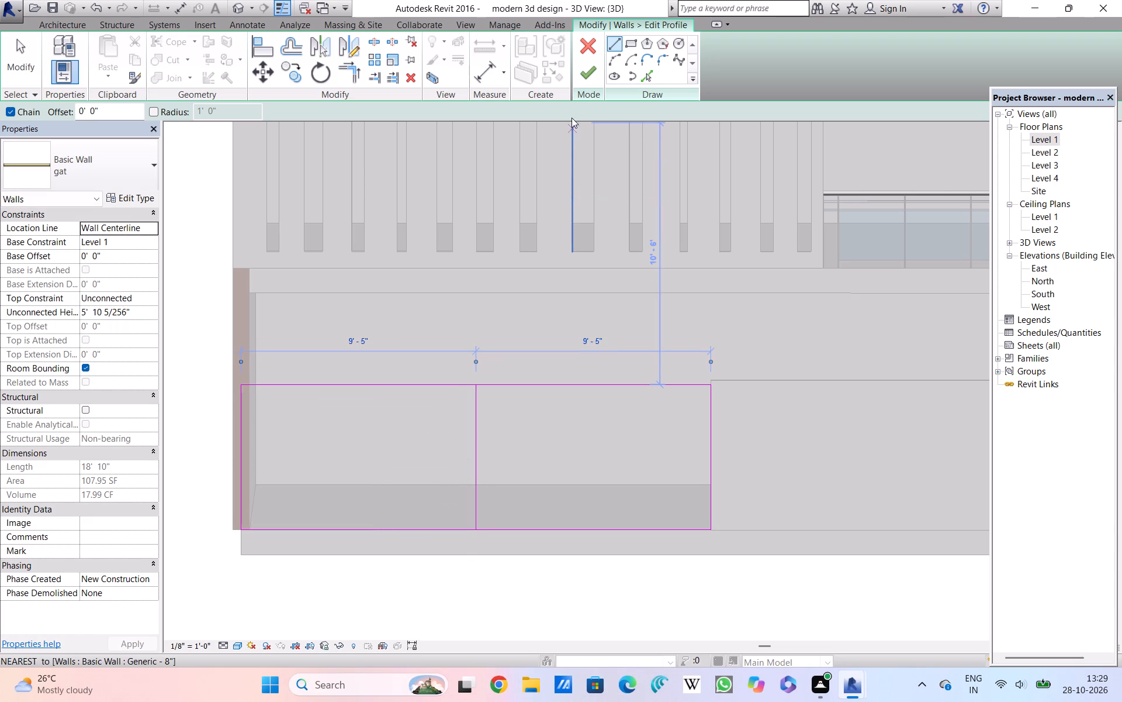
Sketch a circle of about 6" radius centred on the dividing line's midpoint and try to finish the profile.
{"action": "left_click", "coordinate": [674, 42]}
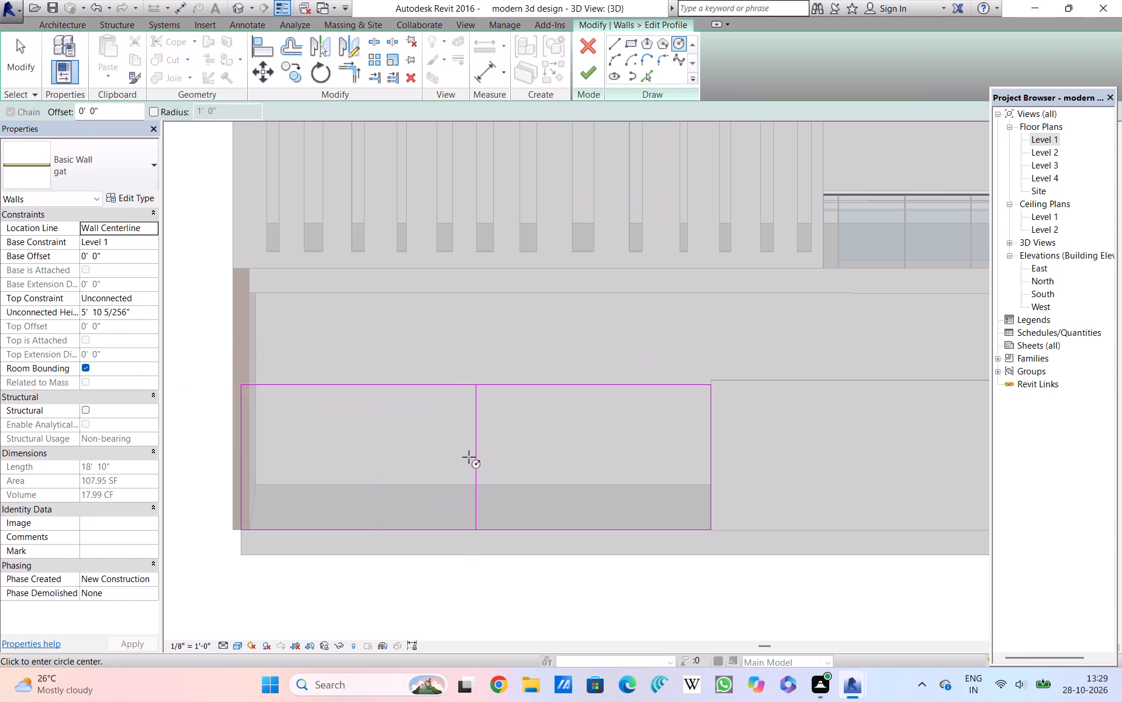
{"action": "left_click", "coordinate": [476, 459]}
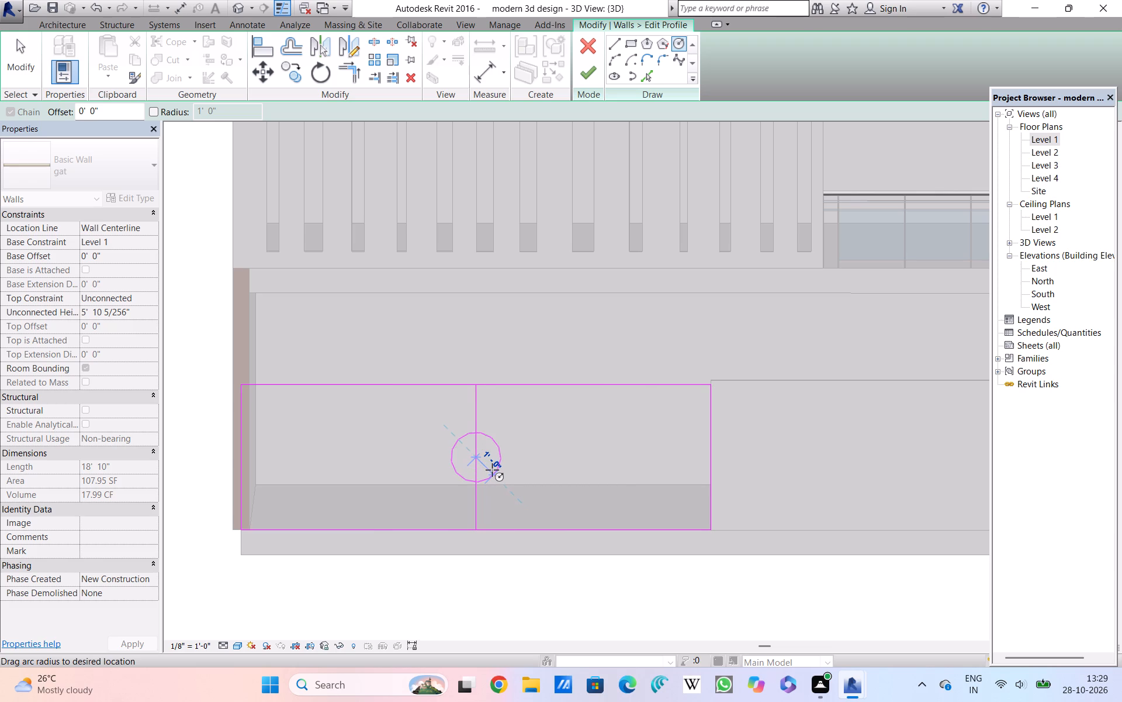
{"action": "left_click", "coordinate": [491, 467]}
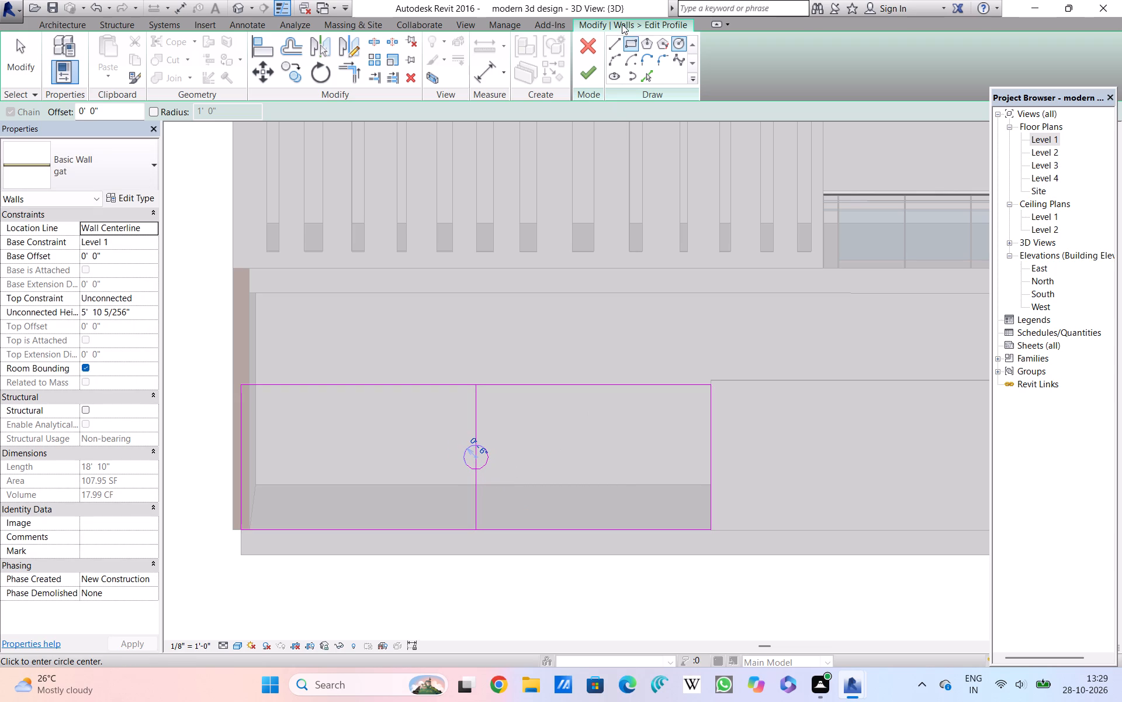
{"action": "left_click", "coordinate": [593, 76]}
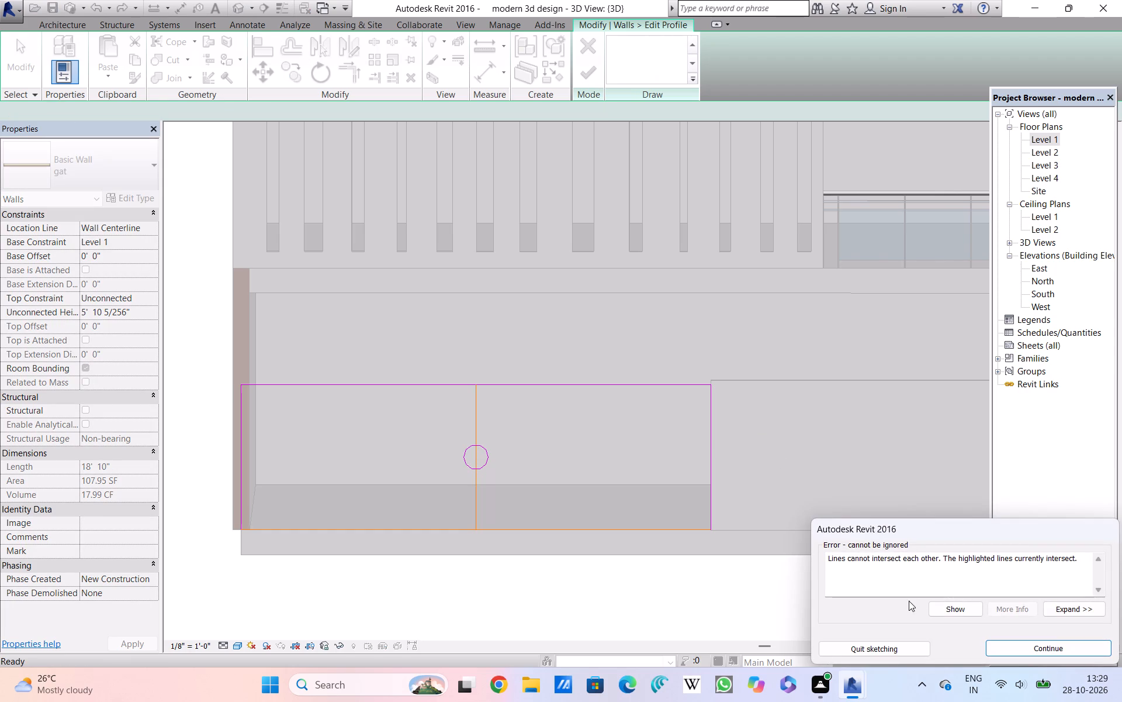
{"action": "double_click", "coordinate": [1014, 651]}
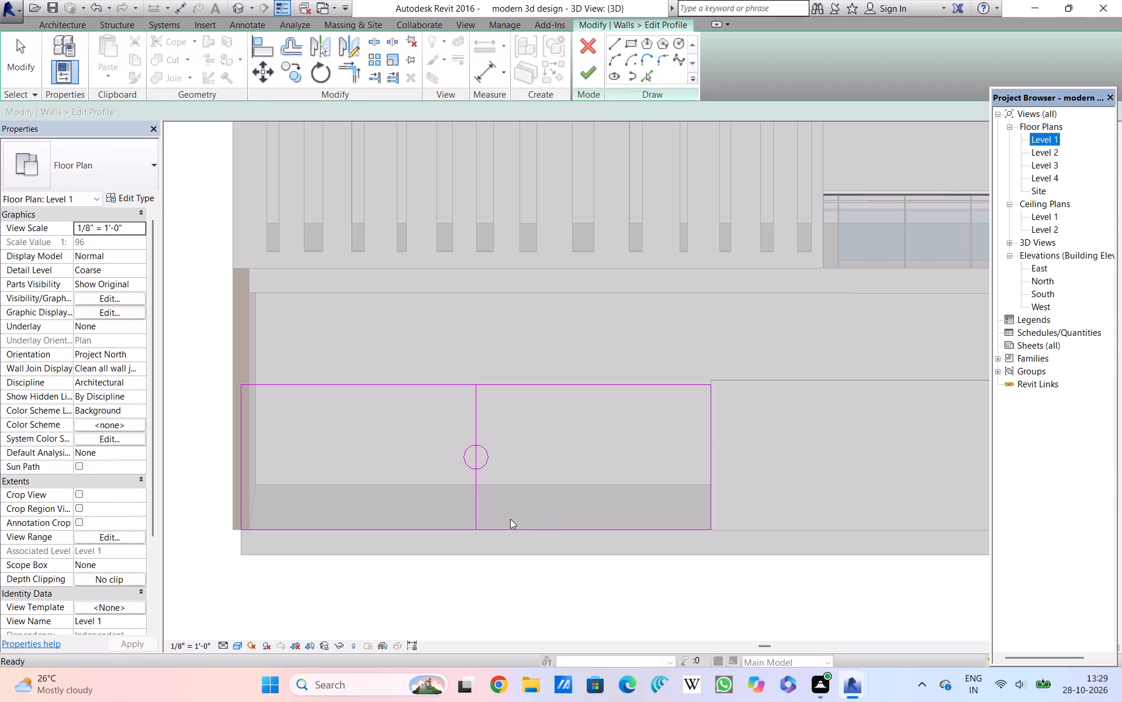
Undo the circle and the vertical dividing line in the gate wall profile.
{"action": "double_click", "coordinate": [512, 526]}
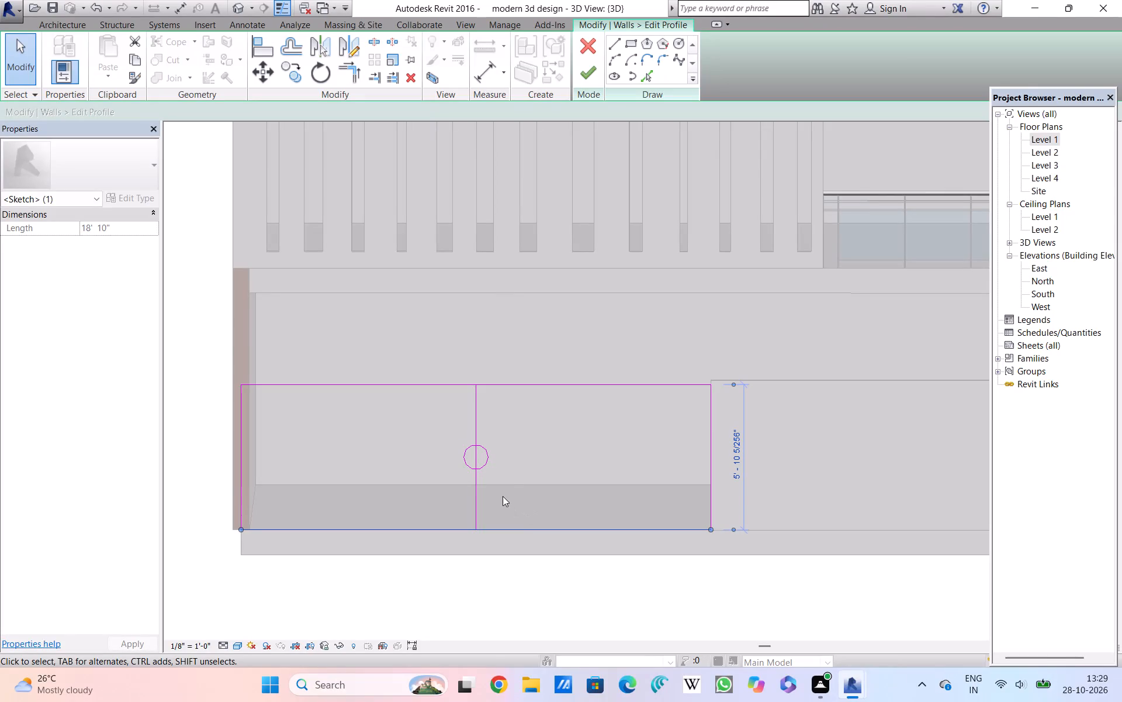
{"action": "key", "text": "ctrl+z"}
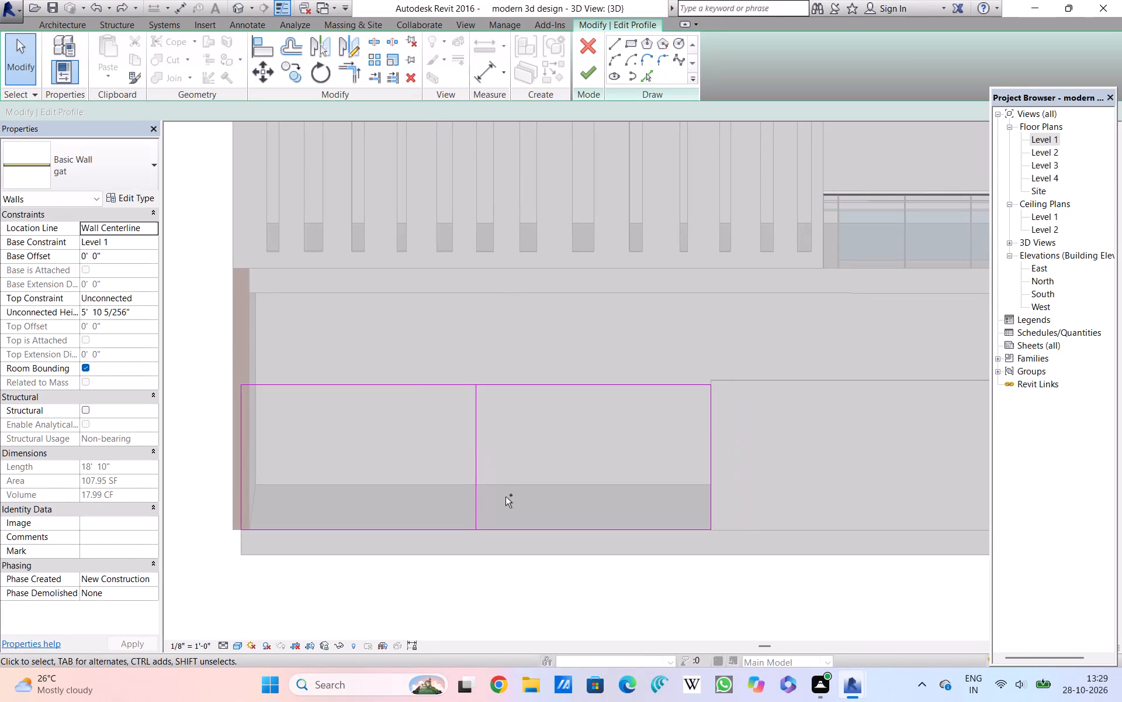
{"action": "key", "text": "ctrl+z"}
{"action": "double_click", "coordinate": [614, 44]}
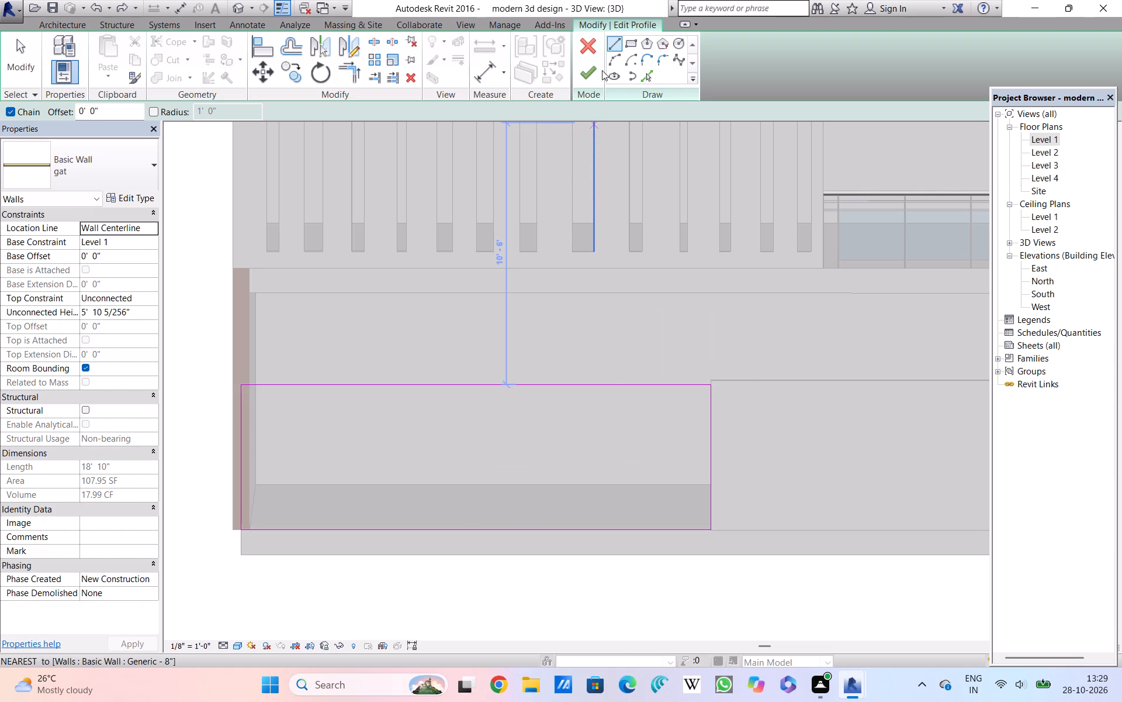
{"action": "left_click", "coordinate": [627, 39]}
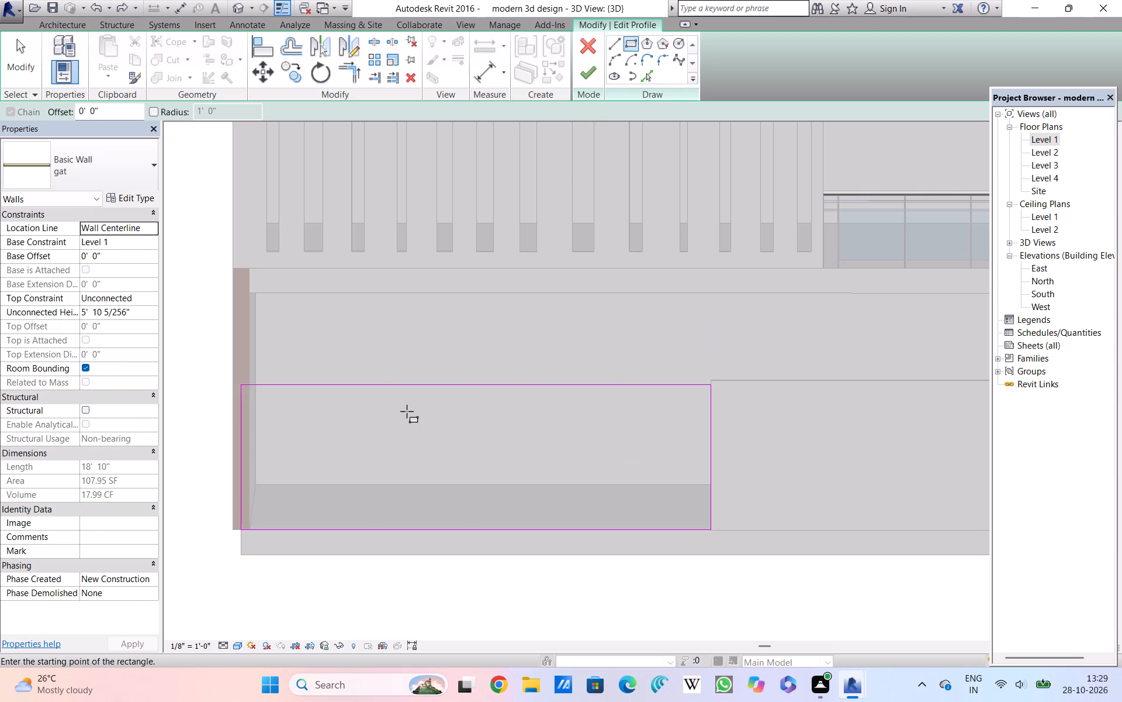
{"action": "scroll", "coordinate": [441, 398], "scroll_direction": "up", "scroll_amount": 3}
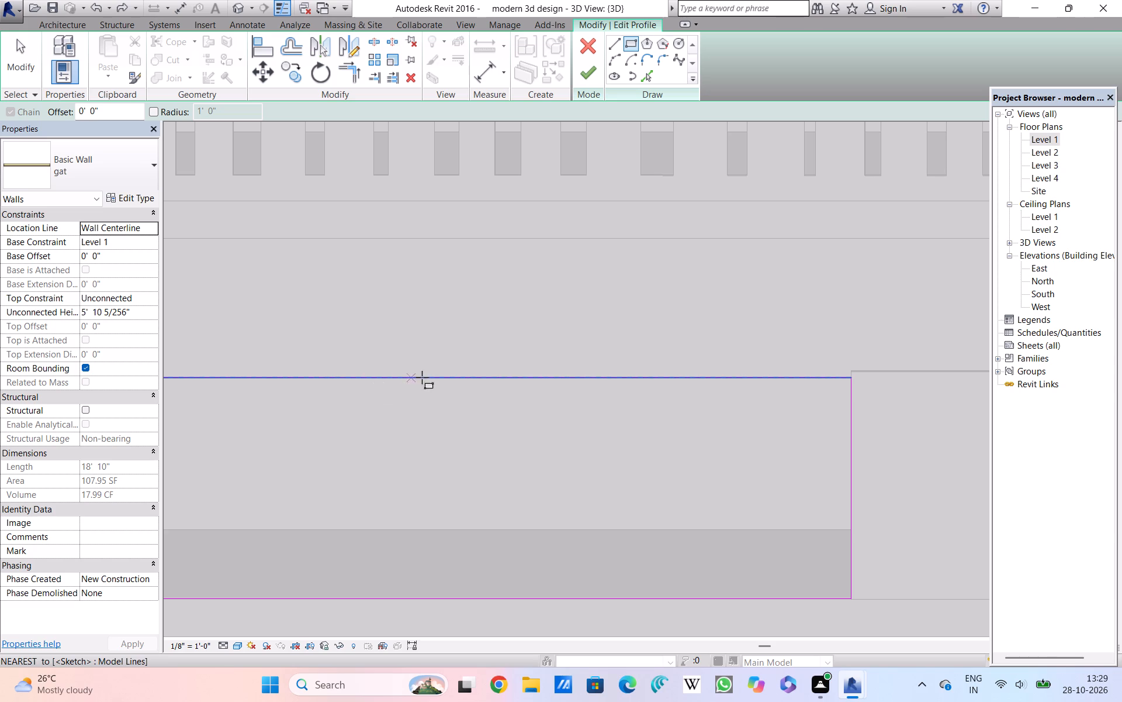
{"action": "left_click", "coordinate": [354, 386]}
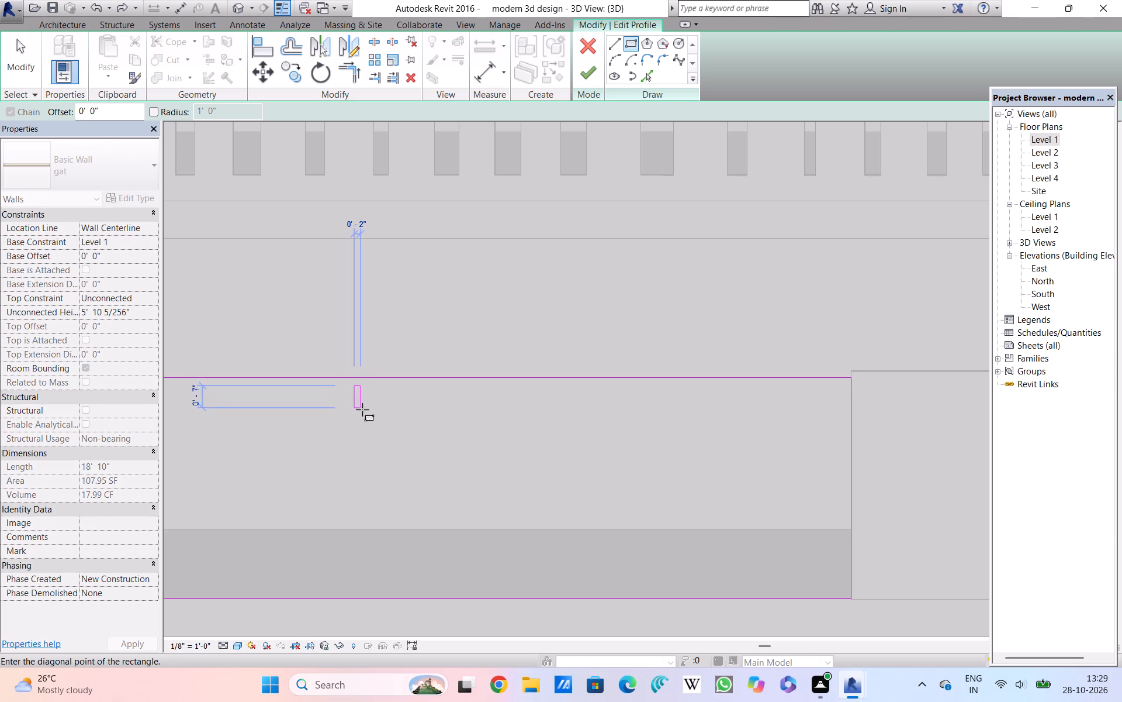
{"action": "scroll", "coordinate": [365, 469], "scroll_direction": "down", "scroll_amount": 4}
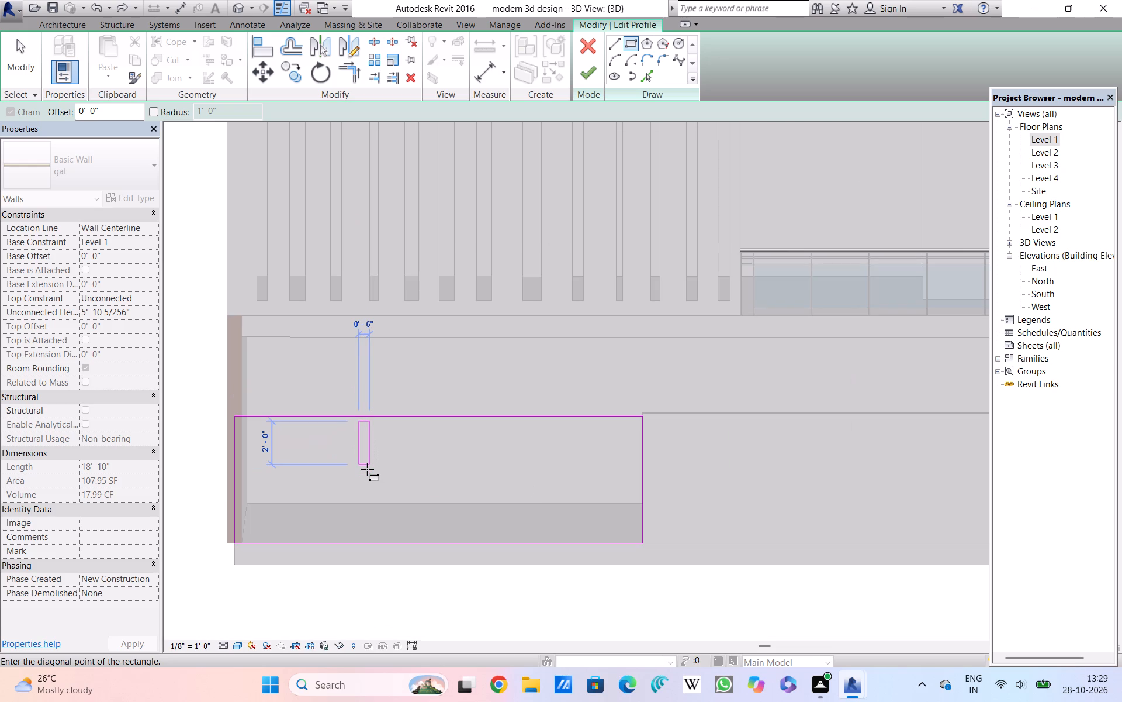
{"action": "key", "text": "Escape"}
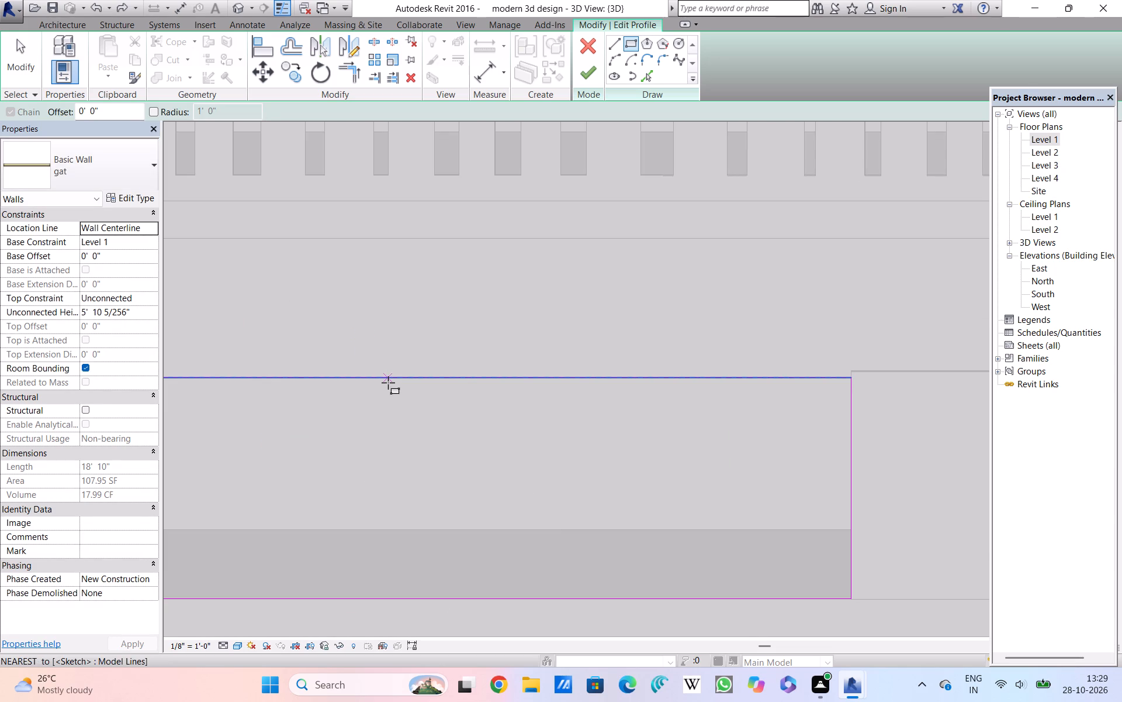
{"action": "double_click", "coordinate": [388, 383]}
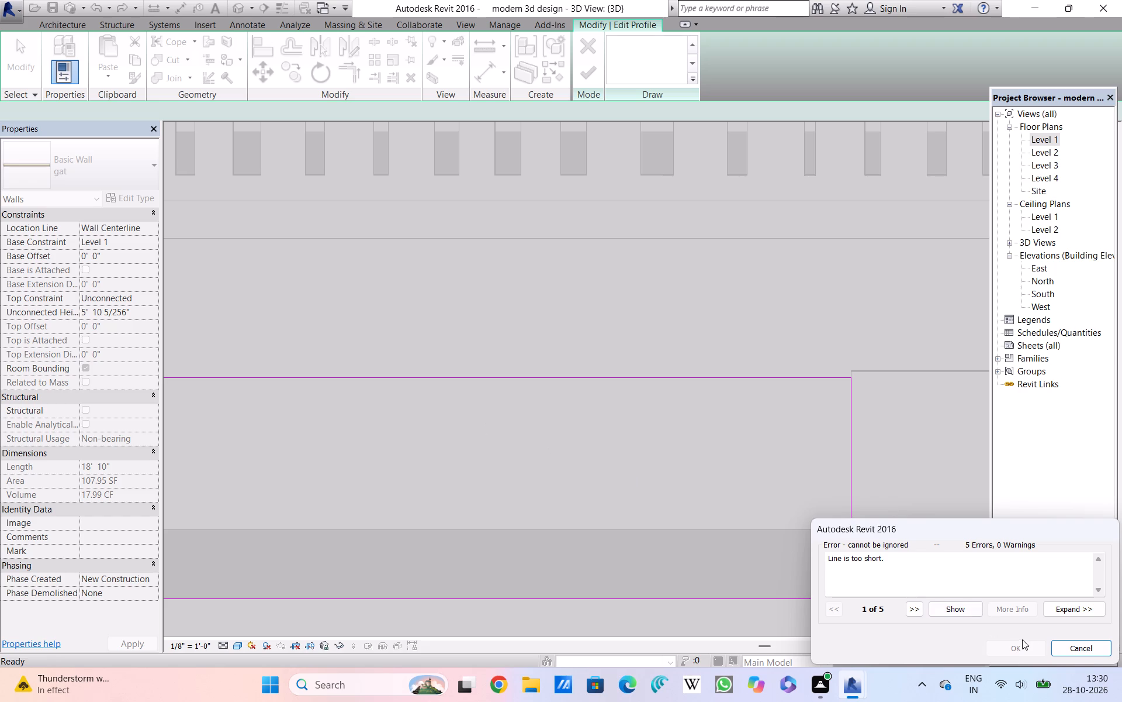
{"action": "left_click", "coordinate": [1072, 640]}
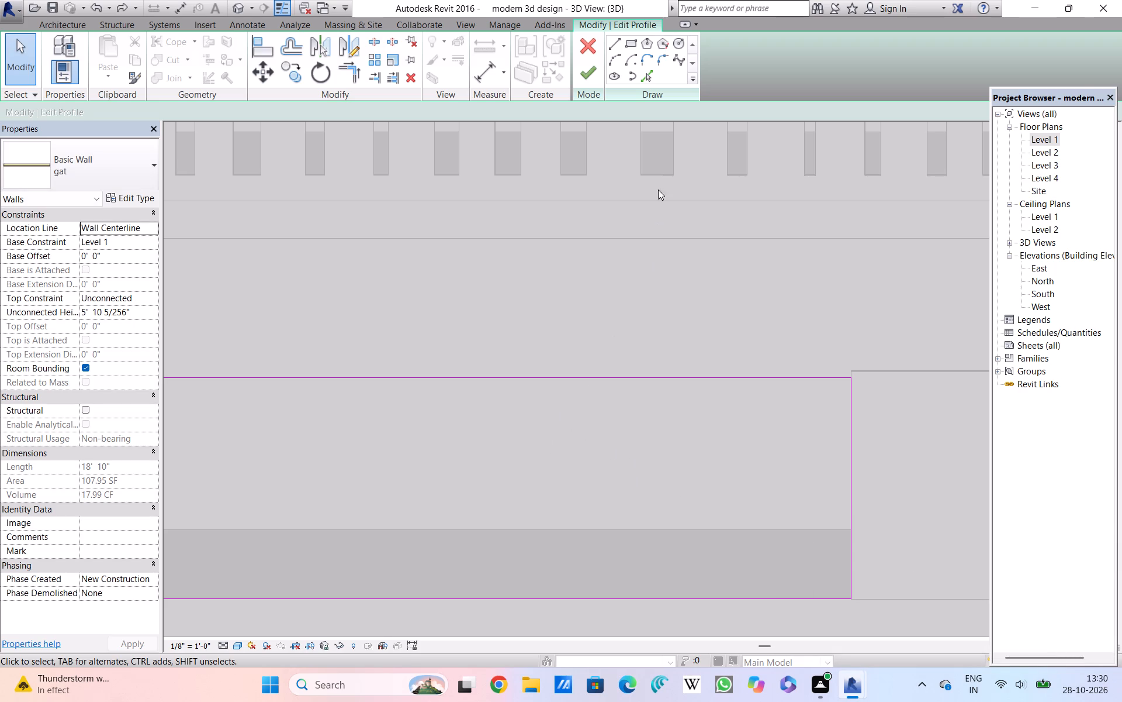
Sketch a narrow vertical rectangle about 2" wide and 5'-4" high inside the gate wall profile.
{"action": "left_click", "coordinate": [631, 39]}
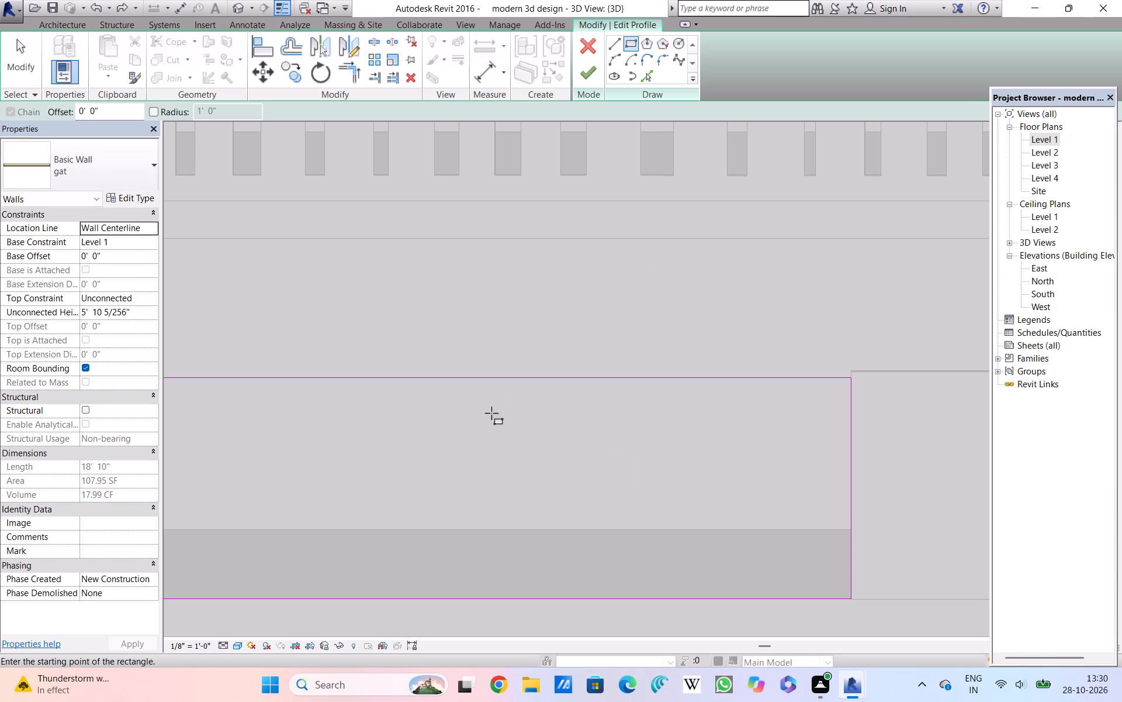
{"action": "left_click", "coordinate": [380, 387]}
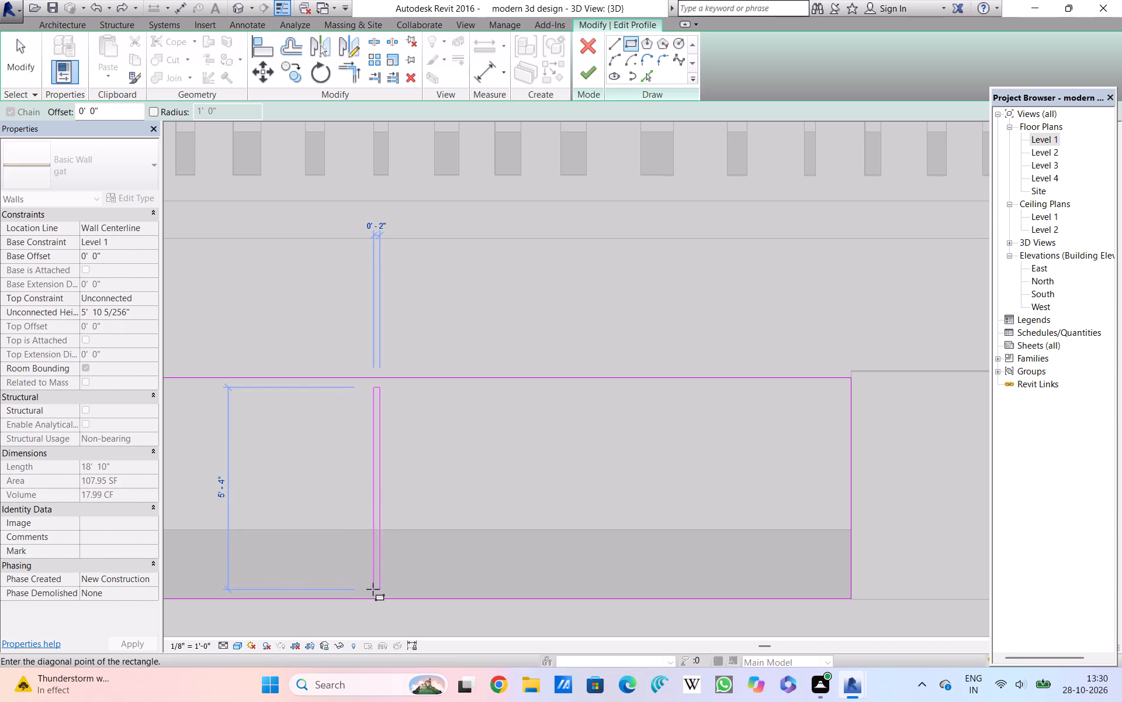
{"action": "double_click", "coordinate": [373, 590]}
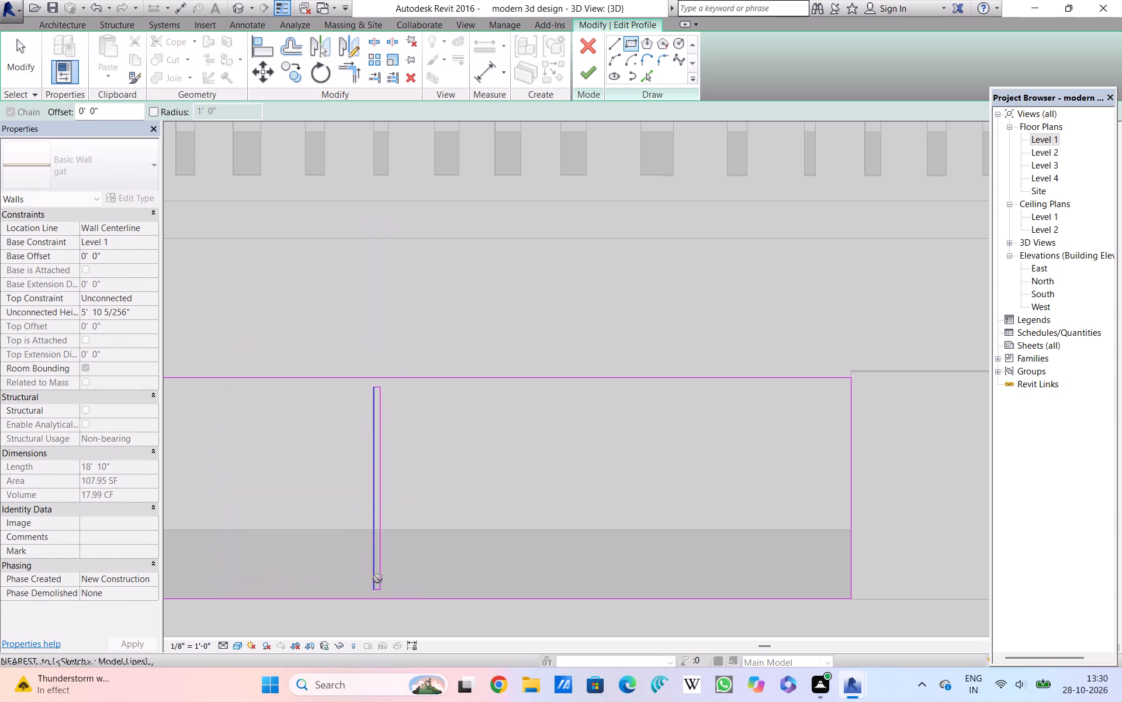
{"action": "key", "text": "Escape"}
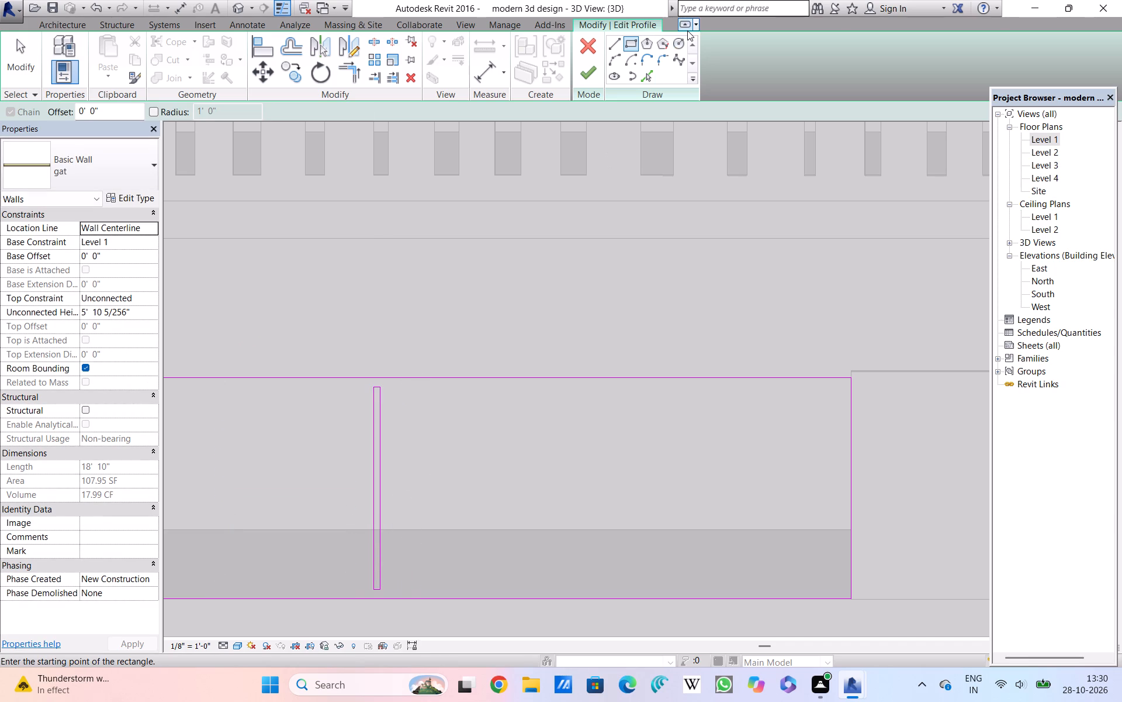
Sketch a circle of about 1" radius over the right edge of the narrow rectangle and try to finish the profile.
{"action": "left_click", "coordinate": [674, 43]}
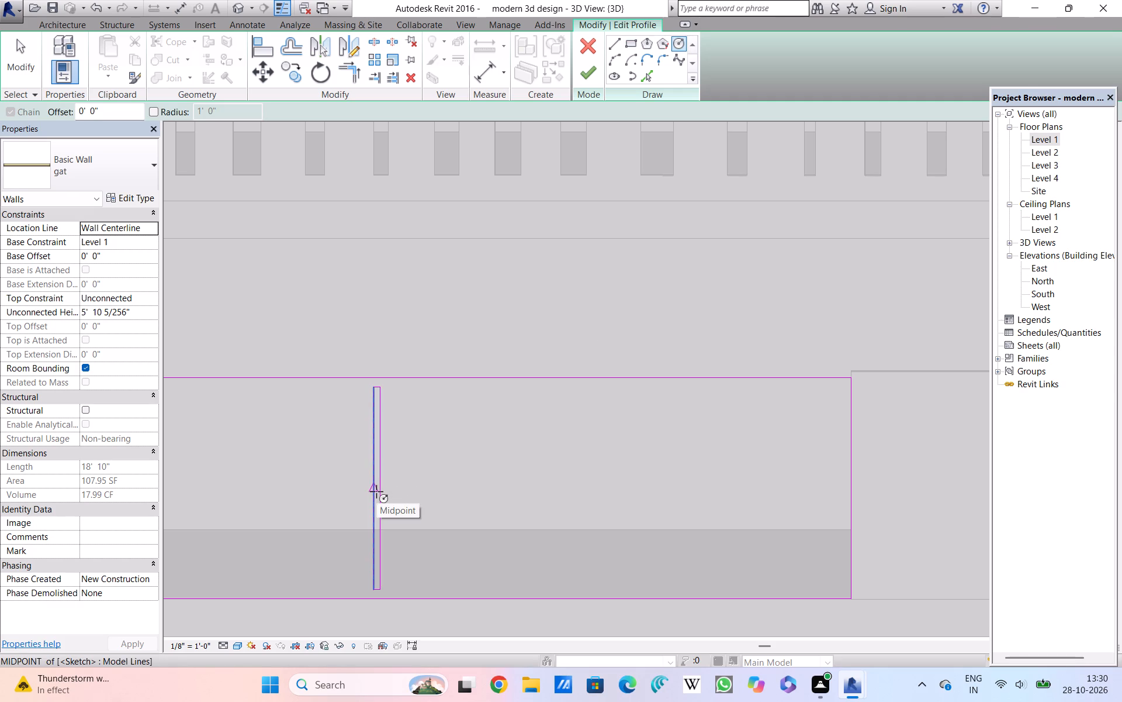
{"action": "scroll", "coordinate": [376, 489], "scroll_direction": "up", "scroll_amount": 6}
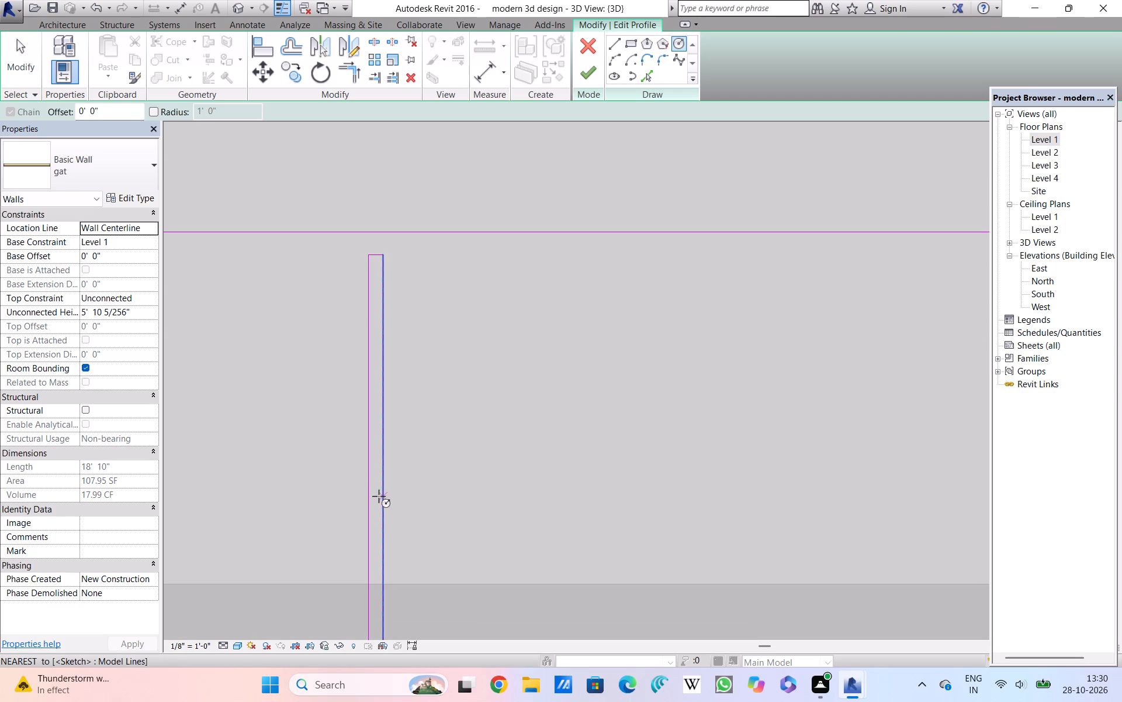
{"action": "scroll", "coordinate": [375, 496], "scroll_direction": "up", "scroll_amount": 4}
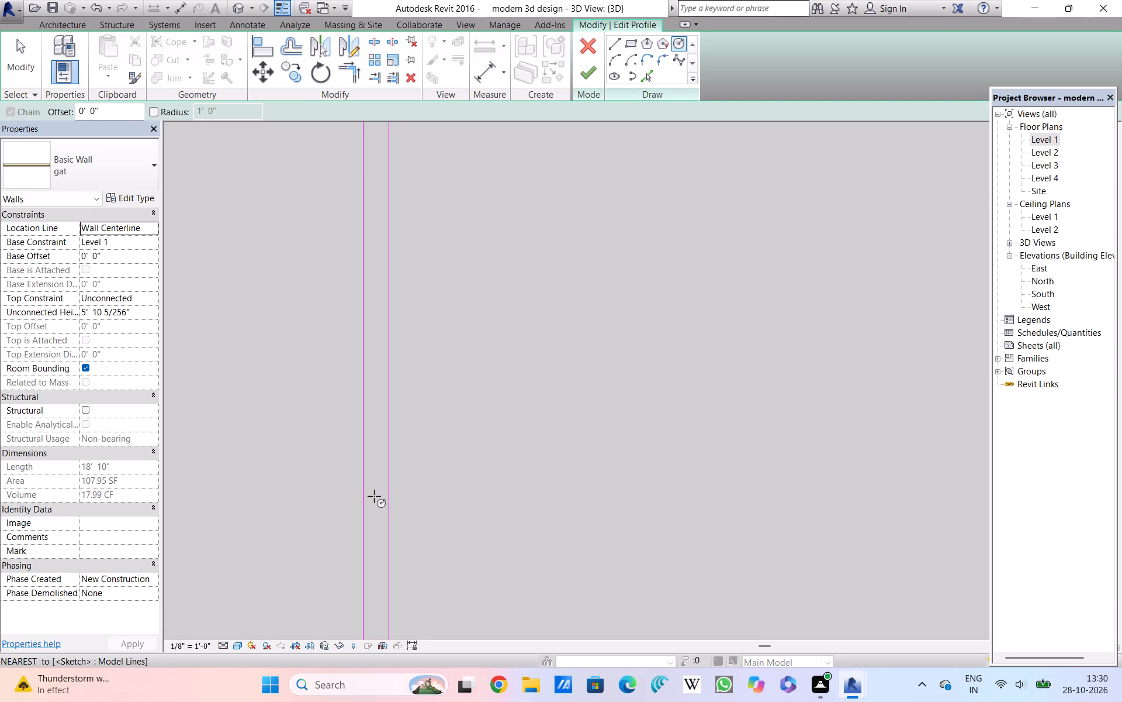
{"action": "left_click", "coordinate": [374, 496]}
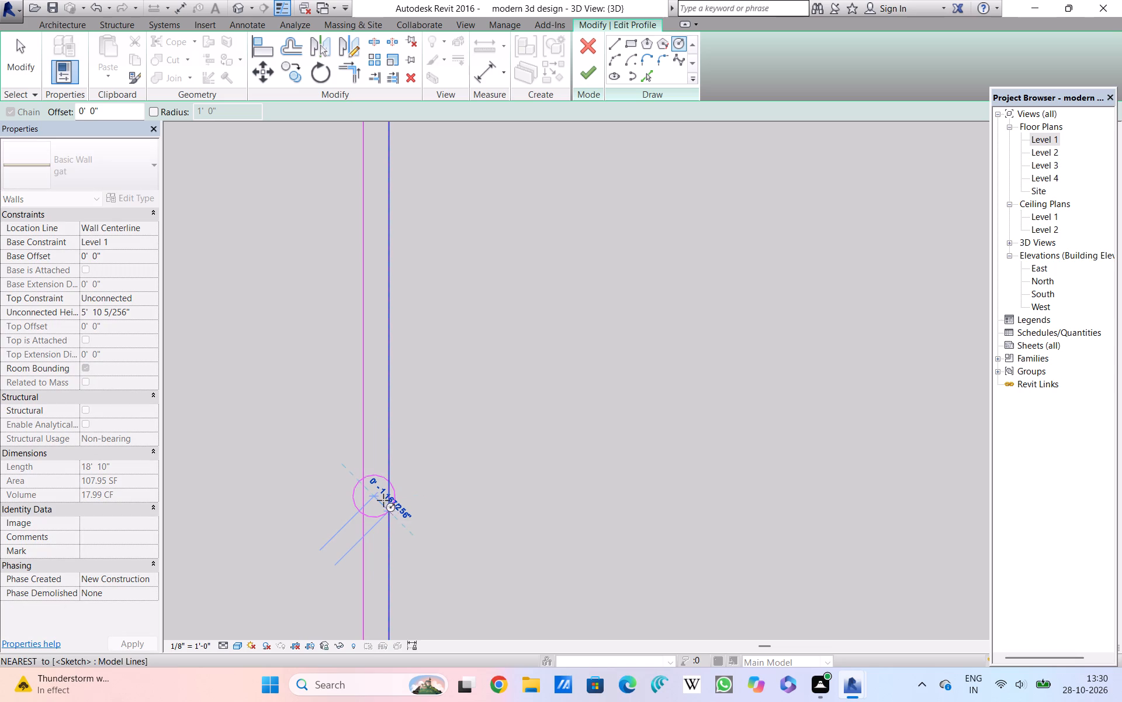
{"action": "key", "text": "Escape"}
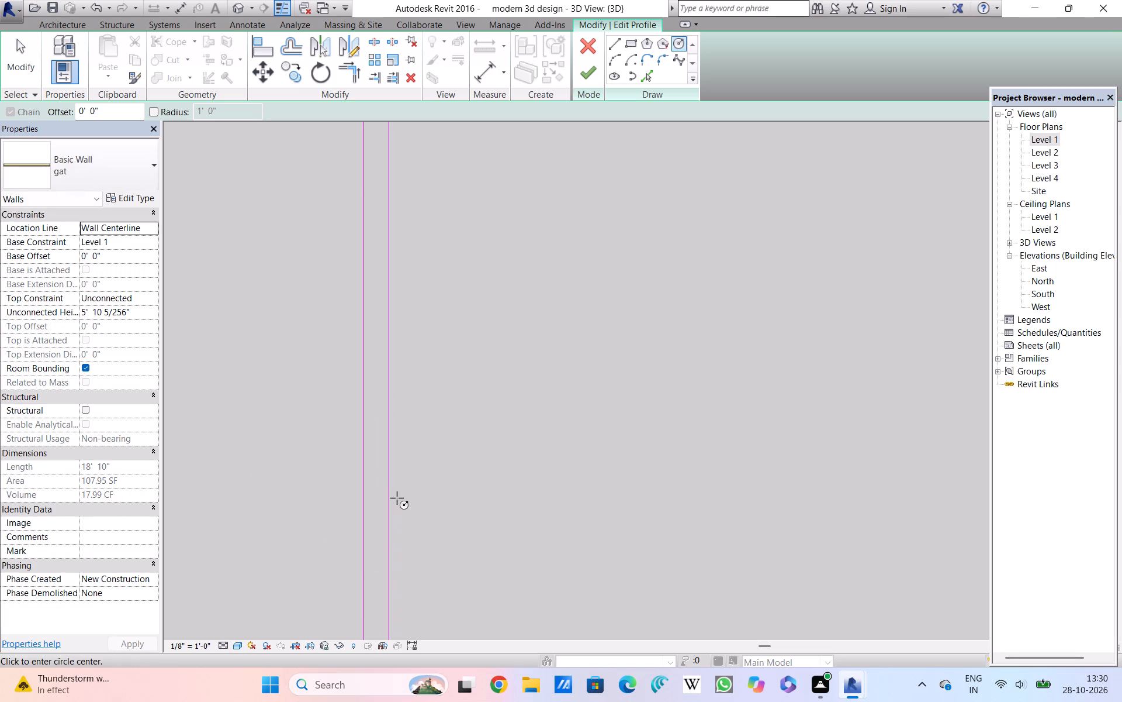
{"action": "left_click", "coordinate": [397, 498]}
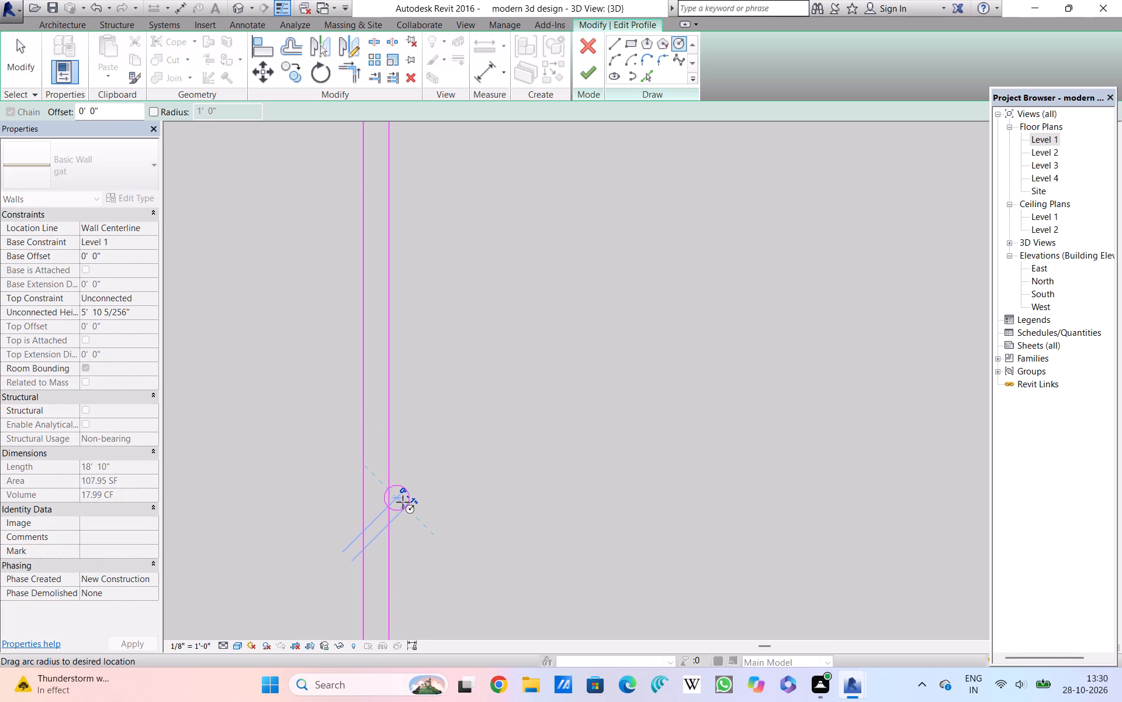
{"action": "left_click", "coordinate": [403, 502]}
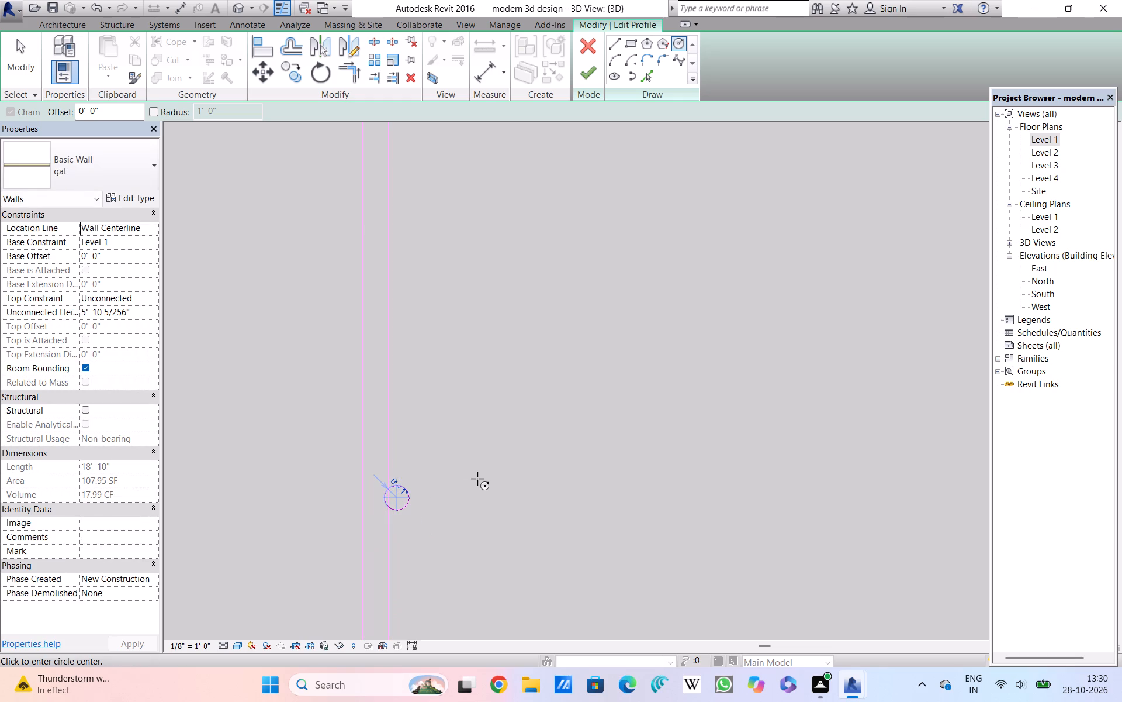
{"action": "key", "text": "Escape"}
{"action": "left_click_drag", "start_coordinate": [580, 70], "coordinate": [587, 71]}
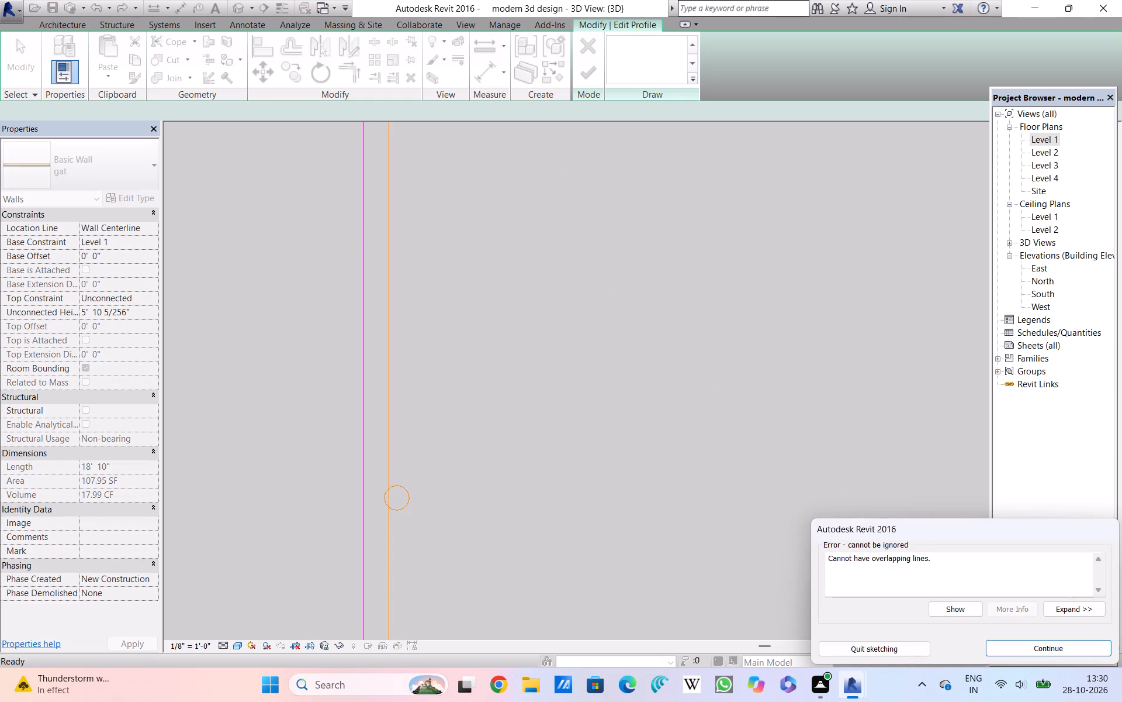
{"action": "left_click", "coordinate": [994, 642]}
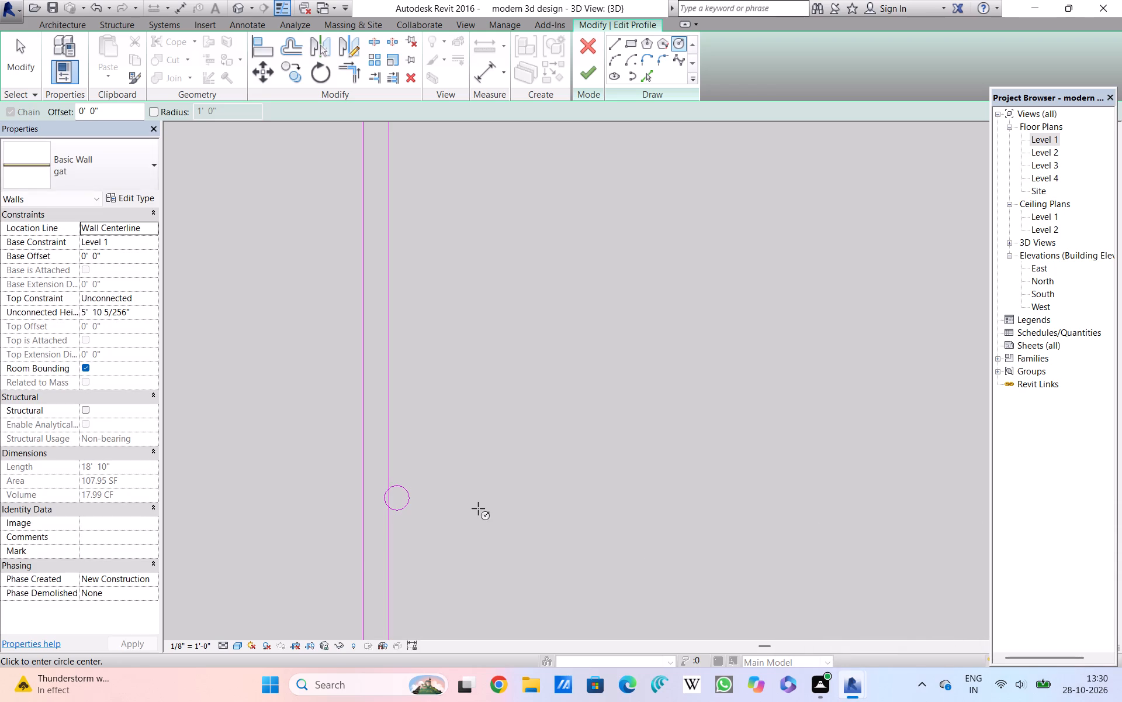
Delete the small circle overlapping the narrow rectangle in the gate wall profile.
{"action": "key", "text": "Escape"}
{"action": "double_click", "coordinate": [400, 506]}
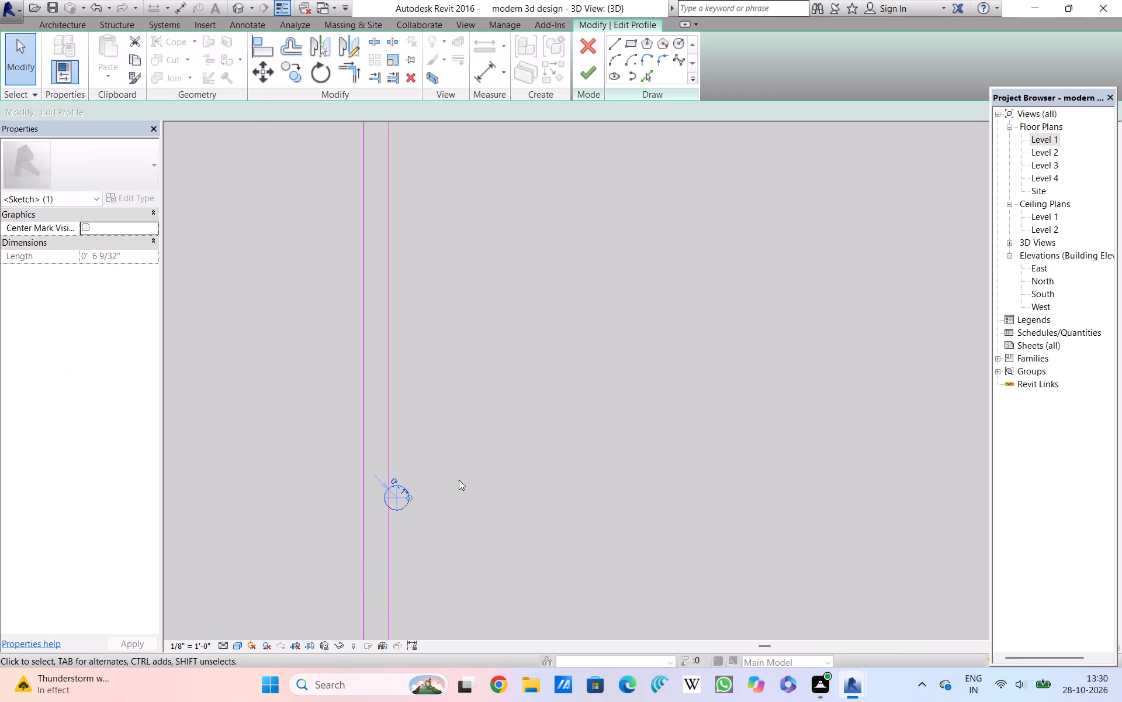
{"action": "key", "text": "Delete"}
Finish the gate wall profile with only the narrow vertical rectangle as an opening.
{"action": "scroll", "coordinate": [480, 494], "scroll_direction": "down", "scroll_amount": 3}
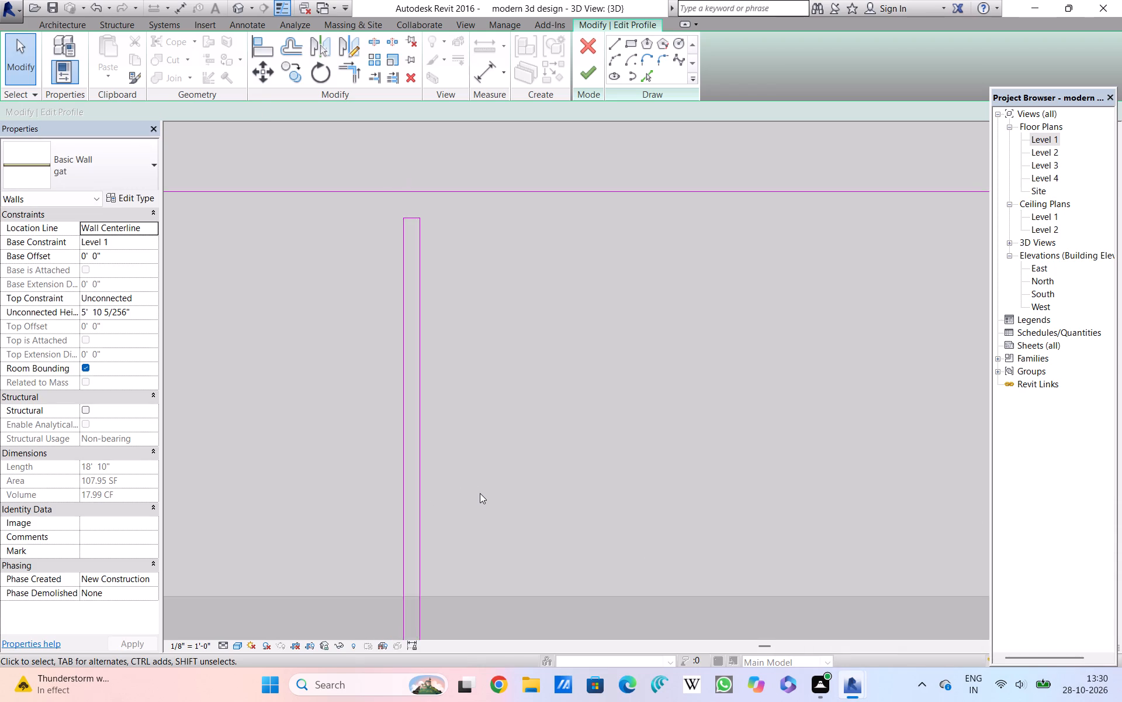
{"action": "scroll", "coordinate": [480, 493], "scroll_direction": "down", "scroll_amount": 7}
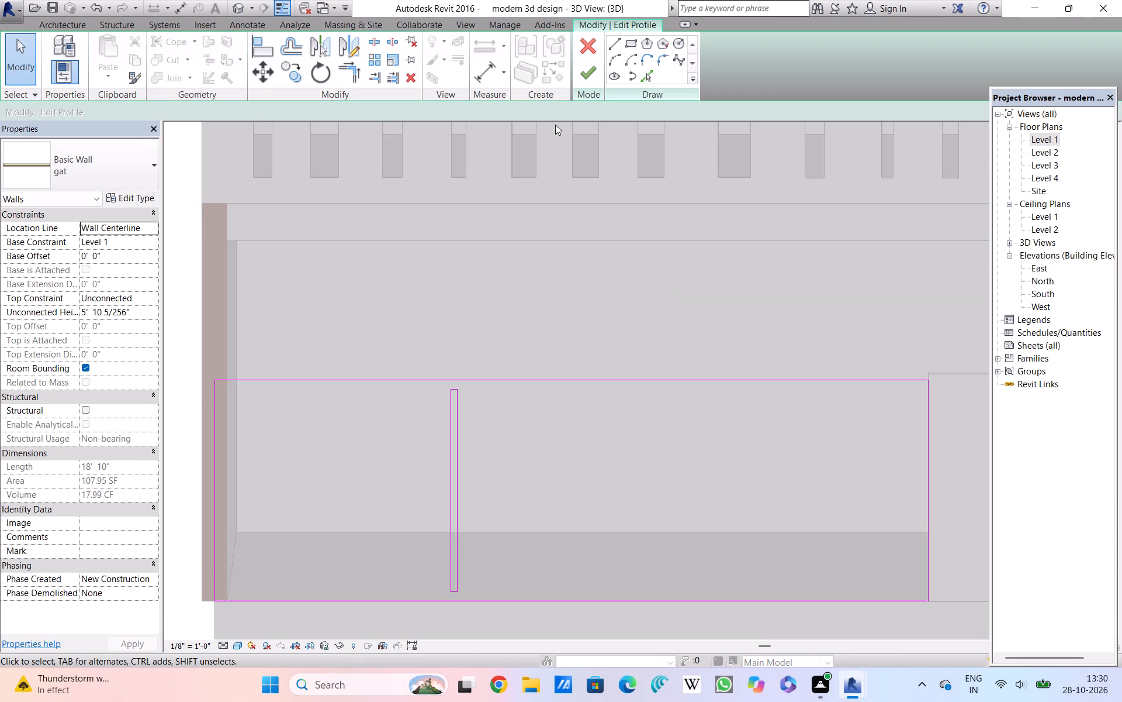
{"action": "left_click", "coordinate": [591, 68]}
{"action": "left_click", "coordinate": [600, 460]}
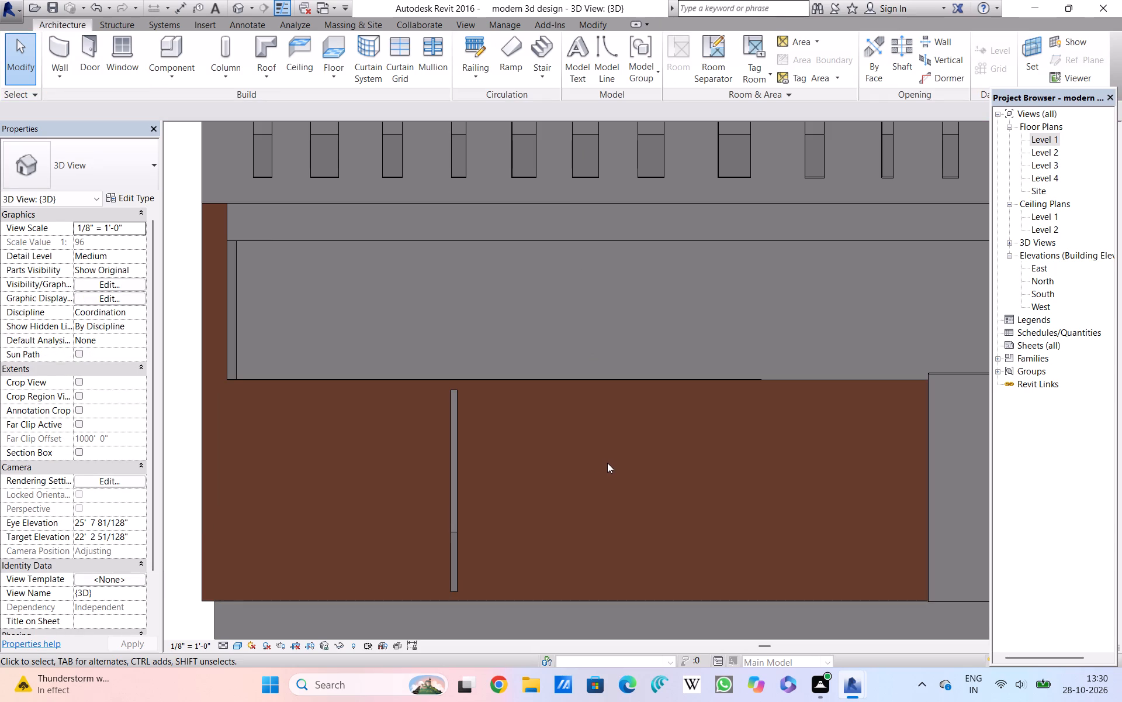
Examine the slotted gate and the front boundary wall from an angled 3D view of the house.
{"action": "scroll", "coordinate": [607, 463], "scroll_direction": "down", "scroll_amount": 3}
{"action": "middle_click_drag", "start_coordinate": [671, 486], "coordinate": [737, 498]}
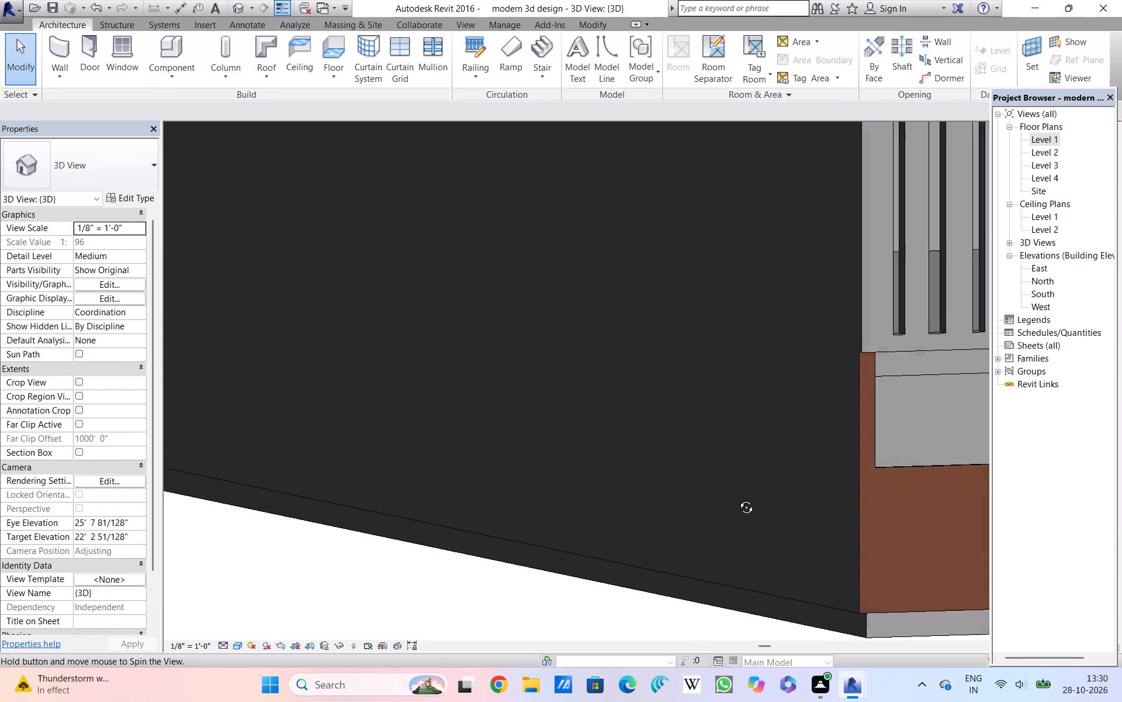
{"action": "middle_click_drag", "start_coordinate": [737, 498], "coordinate": [690, 504]}
{"action": "scroll", "coordinate": [688, 501], "scroll_direction": "down", "scroll_amount": 5}
{"action": "scroll", "coordinate": [797, 499], "scroll_direction": "down", "scroll_amount": 1}
{"action": "middle_click_drag", "start_coordinate": [798, 499], "coordinate": [799, 499], "text": "shift"}
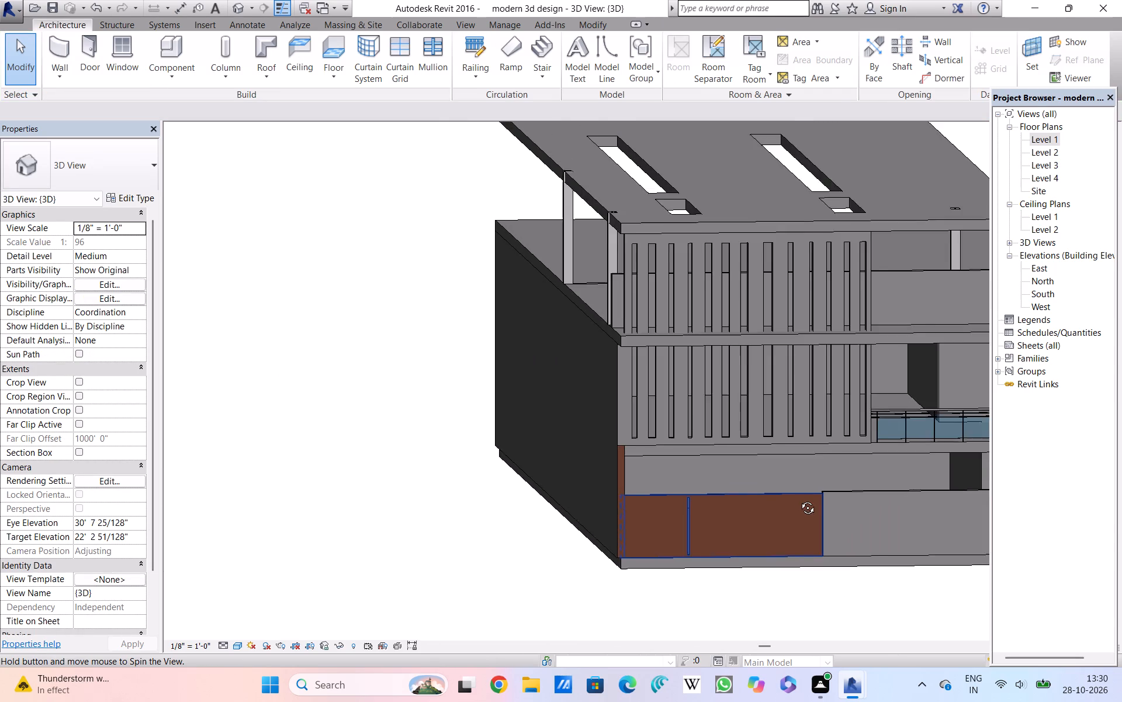
{"action": "middle_click_drag", "start_coordinate": [799, 499], "coordinate": [753, 497], "text": "shift"}
{"action": "scroll", "coordinate": [753, 495], "scroll_direction": "down", "scroll_amount": 1}
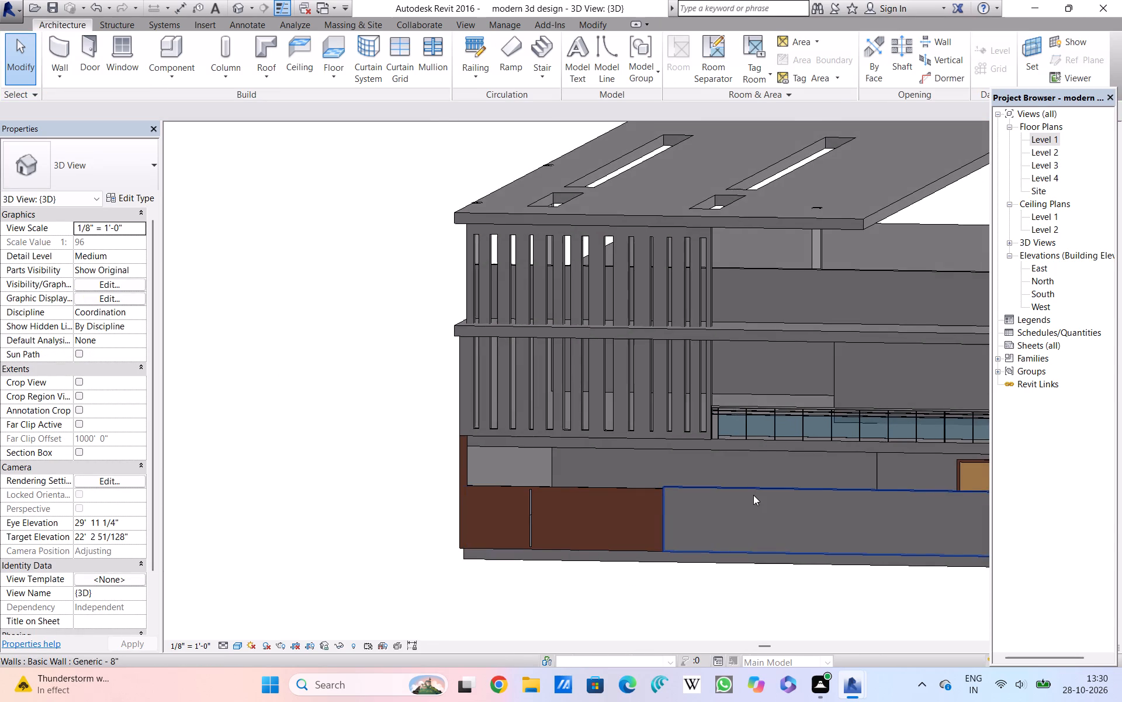
{"action": "middle_click_drag", "start_coordinate": [766, 492], "coordinate": [563, 497]}
{"action": "scroll", "coordinate": [558, 495], "scroll_direction": "down", "scroll_amount": 2}
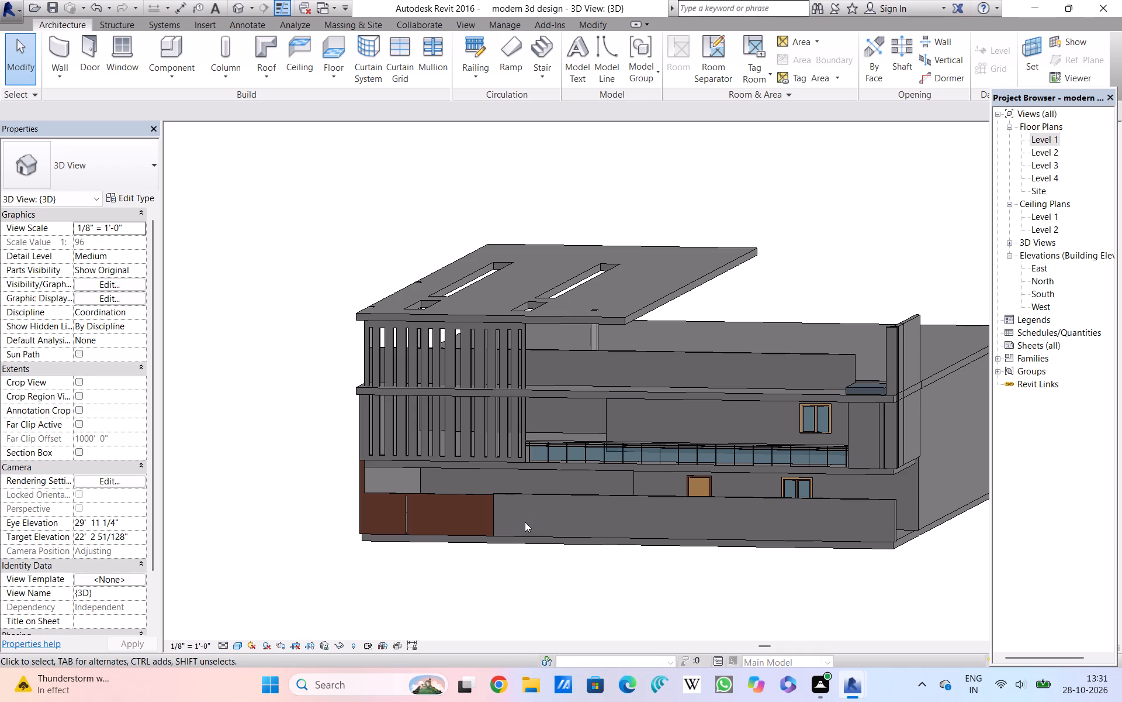
{"action": "scroll", "coordinate": [525, 524], "scroll_direction": "up", "scroll_amount": 6}
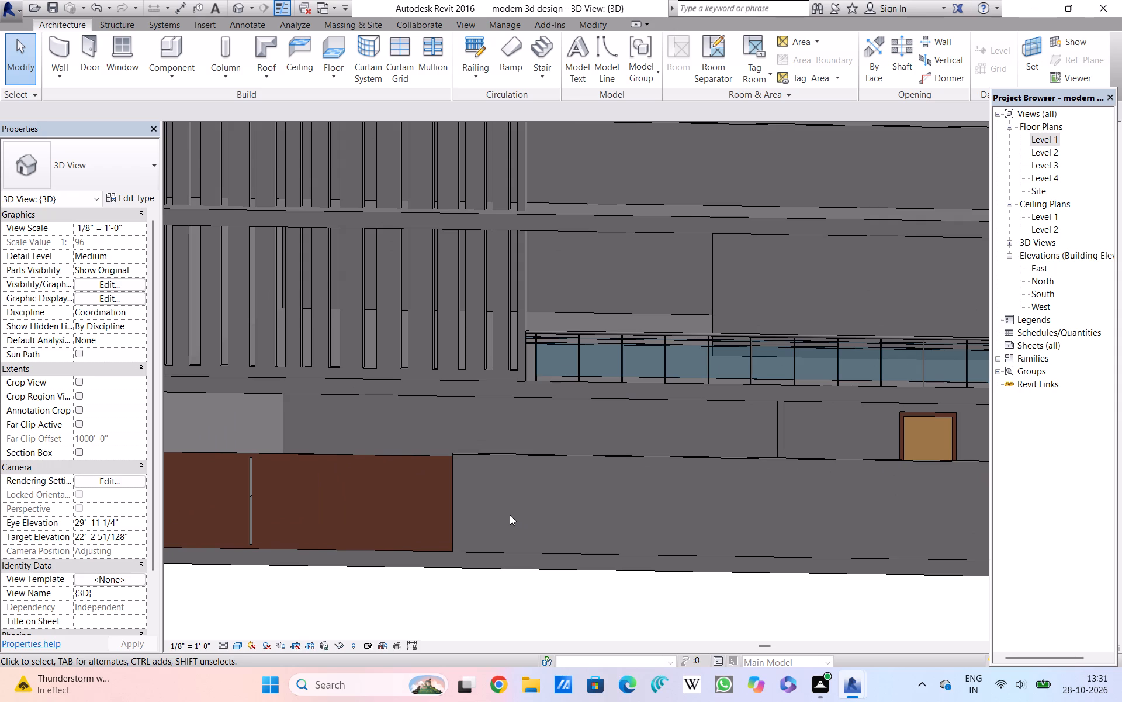
{"action": "scroll", "coordinate": [475, 512], "scroll_direction": "up", "scroll_amount": 3}
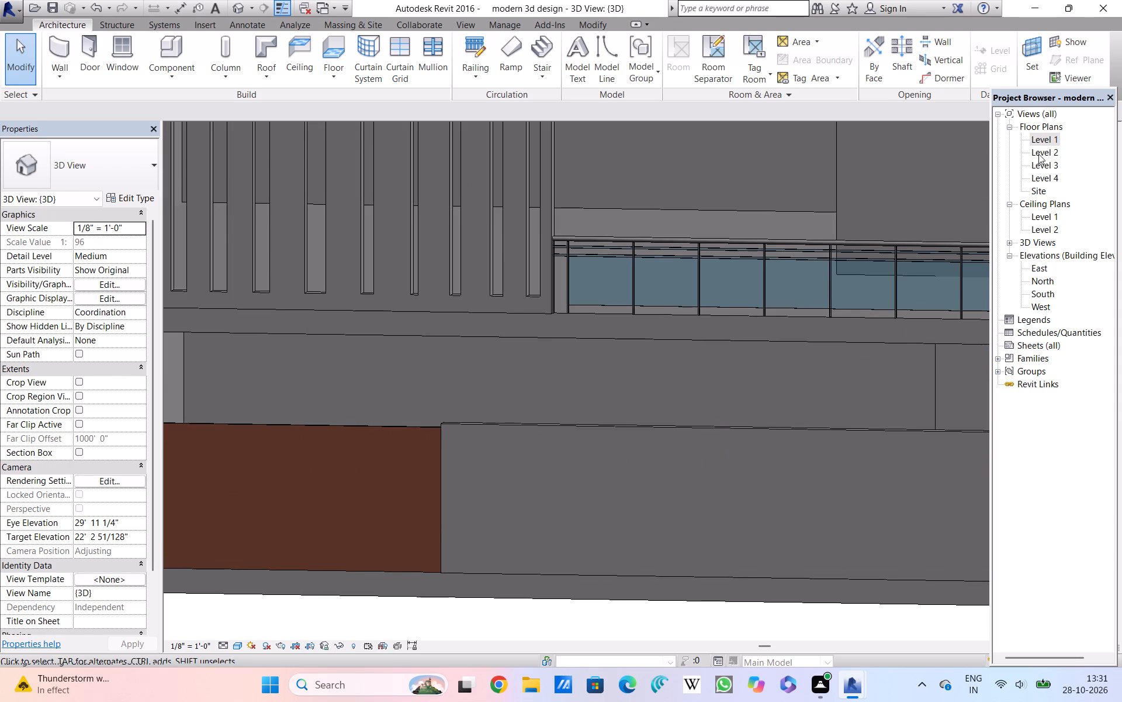
In the Level 1 plan, draw a rectangular gat wall about 3" by 8" at the front wall's end beside the gate.
{"action": "double_click", "coordinate": [1046, 138]}
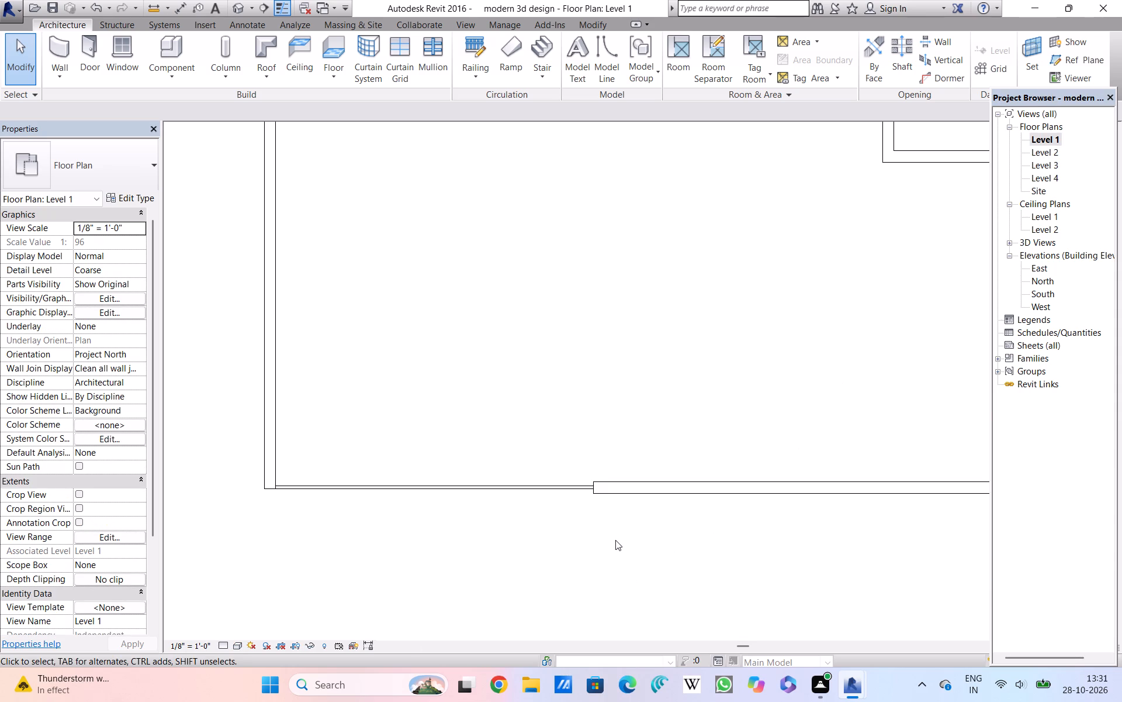
{"action": "scroll", "coordinate": [615, 540], "scroll_direction": "down", "scroll_amount": 4}
{"action": "middle_click_drag", "start_coordinate": [654, 542], "coordinate": [557, 542]}
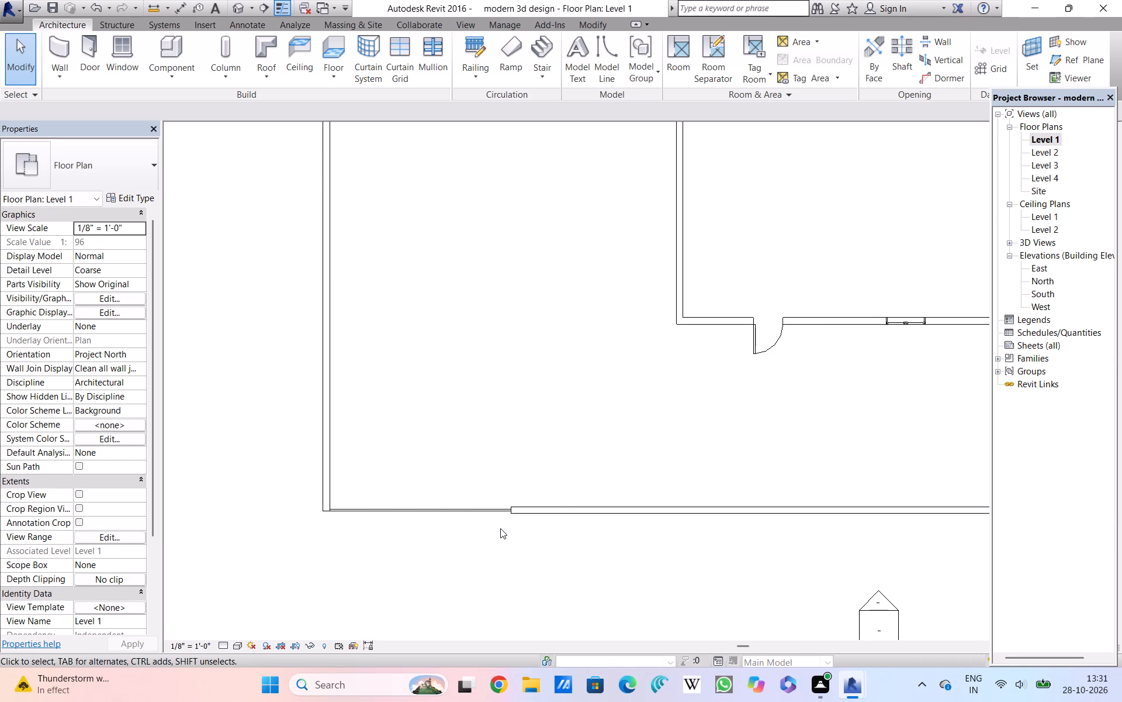
{"action": "left_click", "coordinate": [49, 56]}
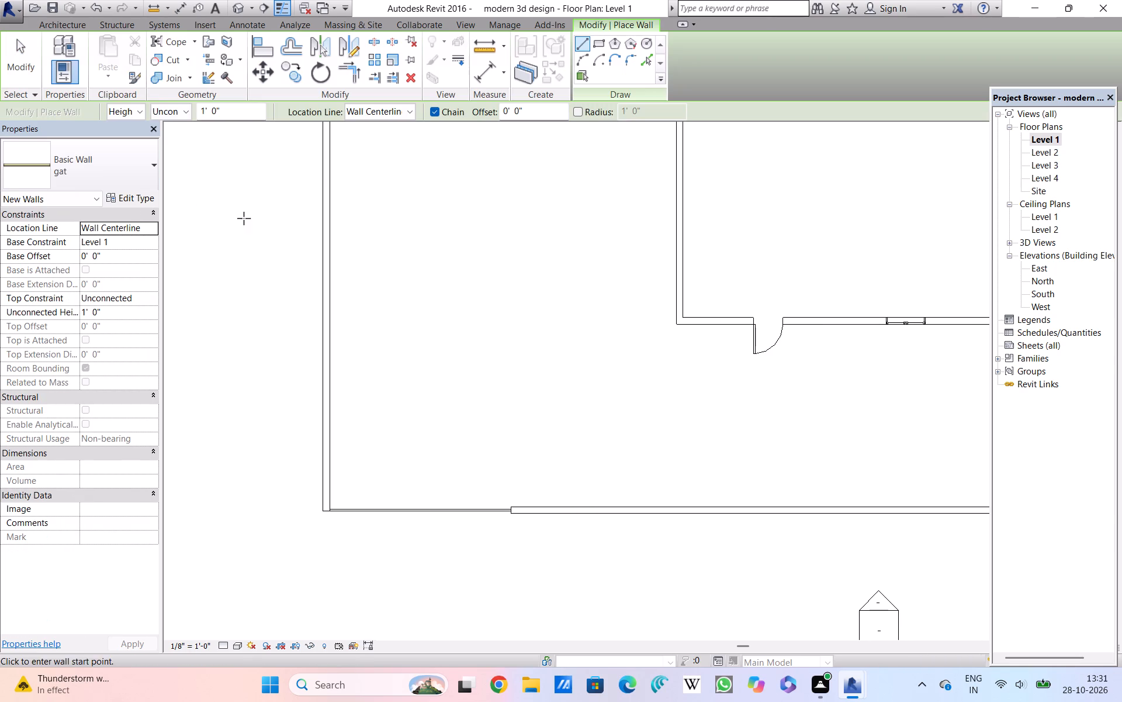
{"action": "scroll", "coordinate": [508, 516], "scroll_direction": "up", "scroll_amount": 2}
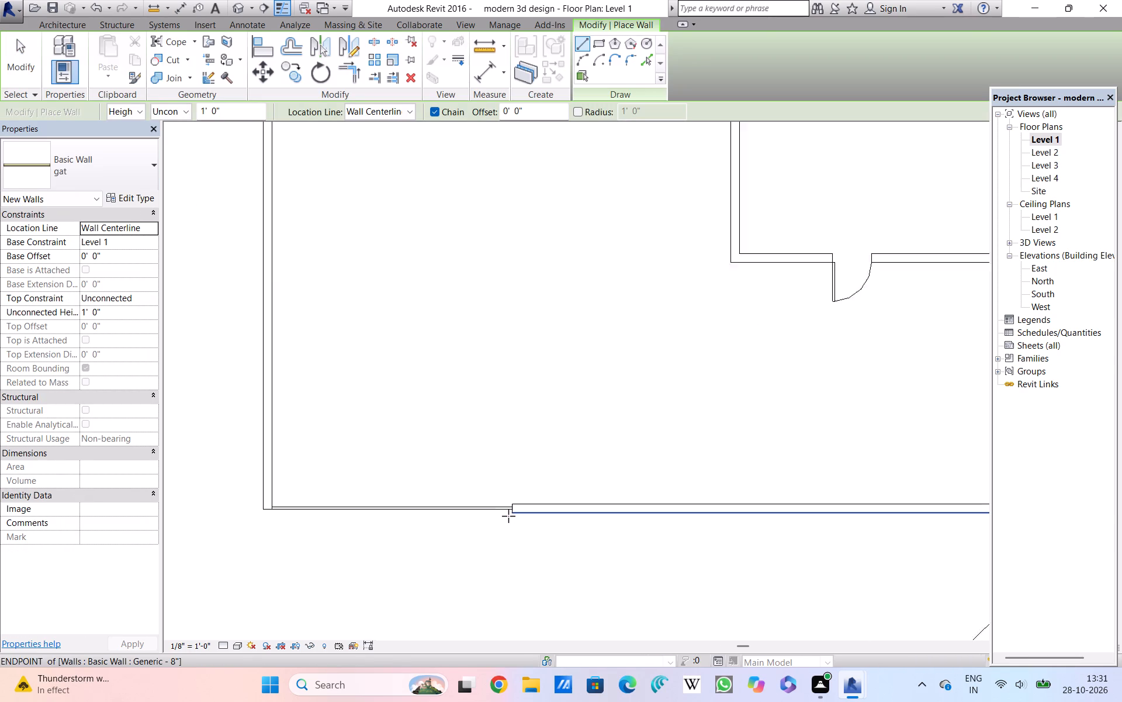
{"action": "scroll", "coordinate": [508, 516], "scroll_direction": "up", "scroll_amount": 5}
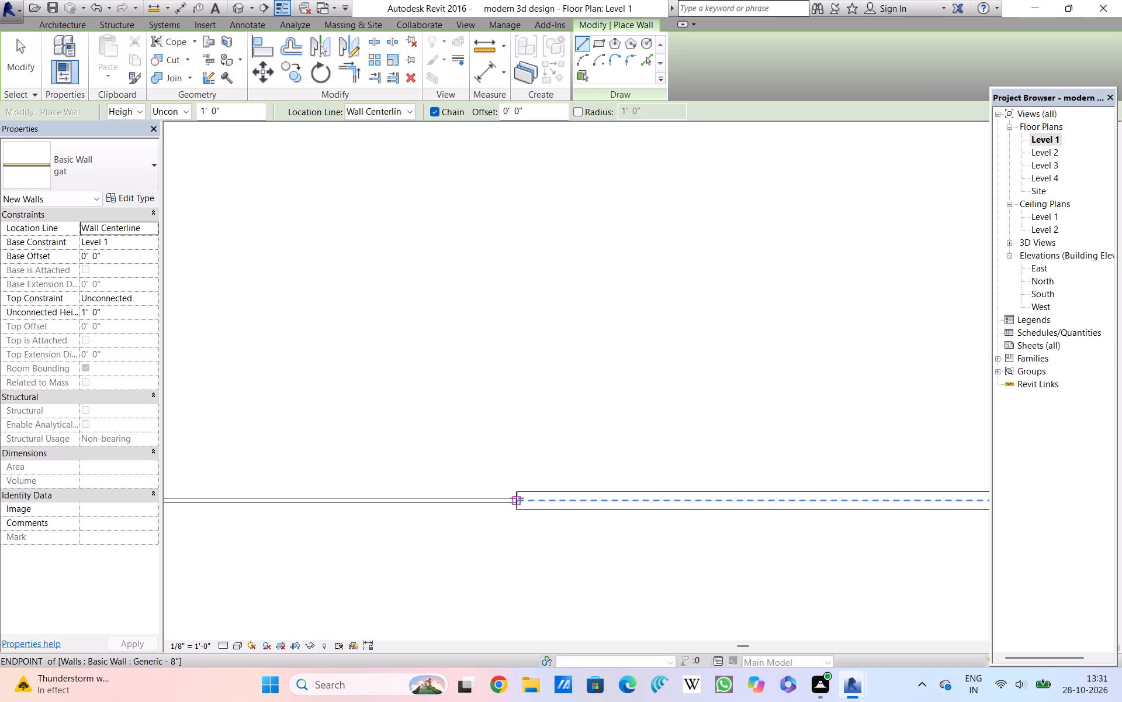
{"action": "left_click", "coordinate": [598, 45]}
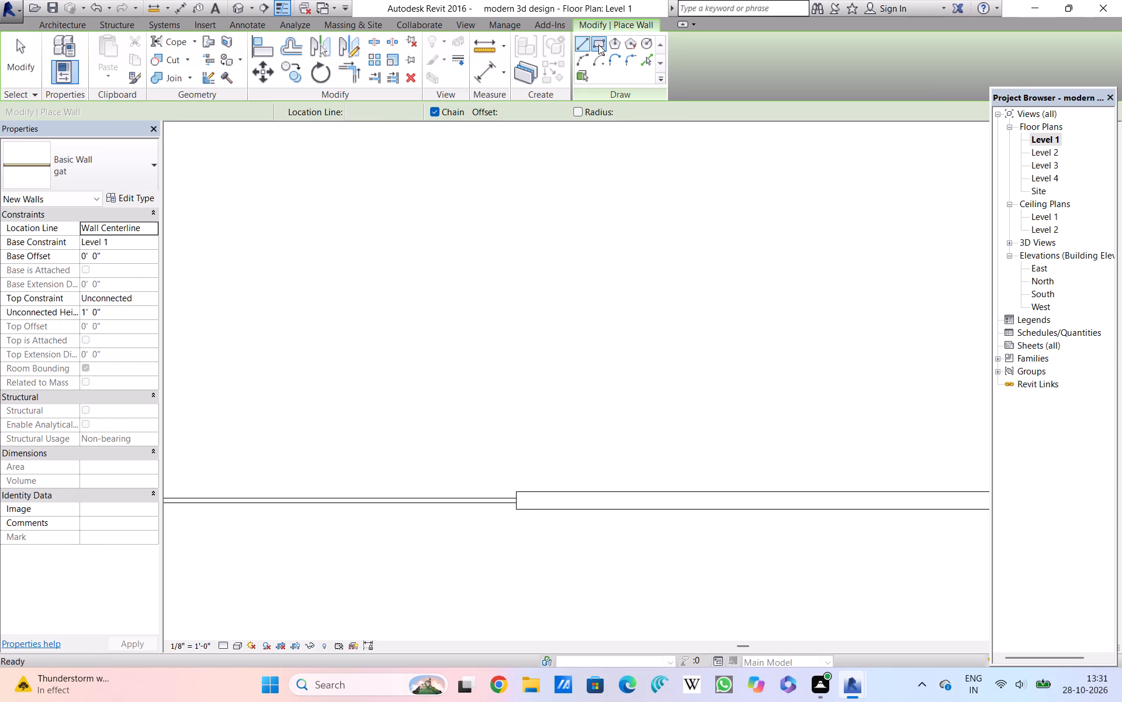
{"action": "left_click", "coordinate": [514, 491]}
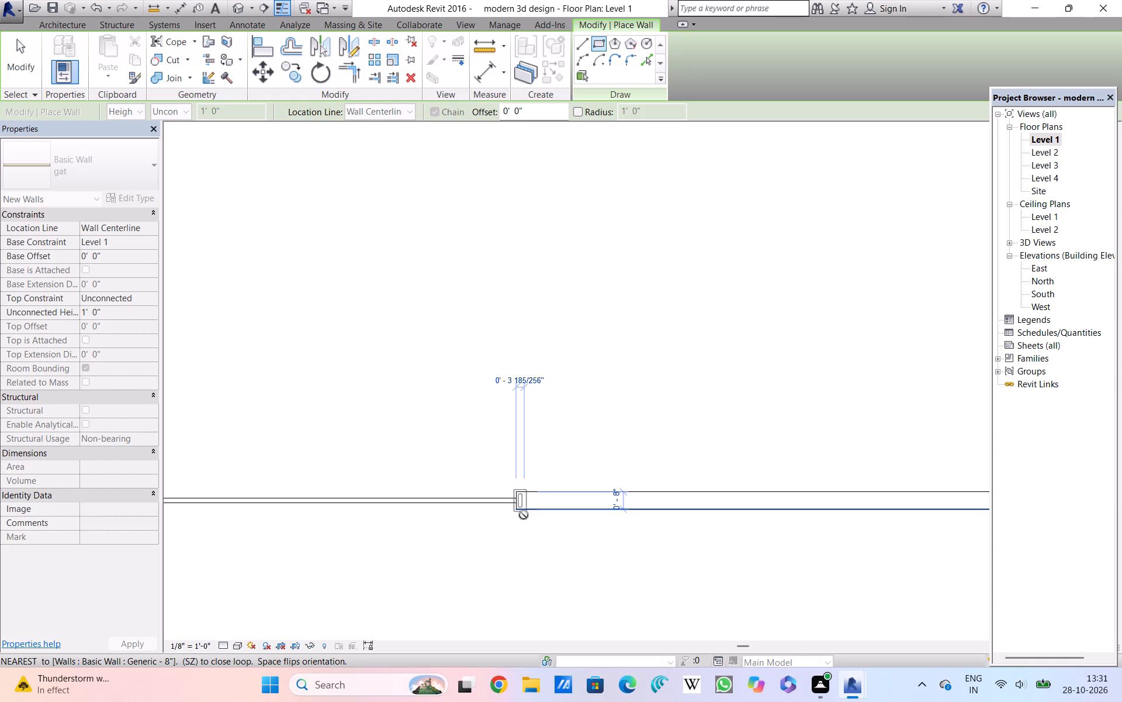
{"action": "scroll", "coordinate": [522, 515], "scroll_direction": "up", "scroll_amount": 6}
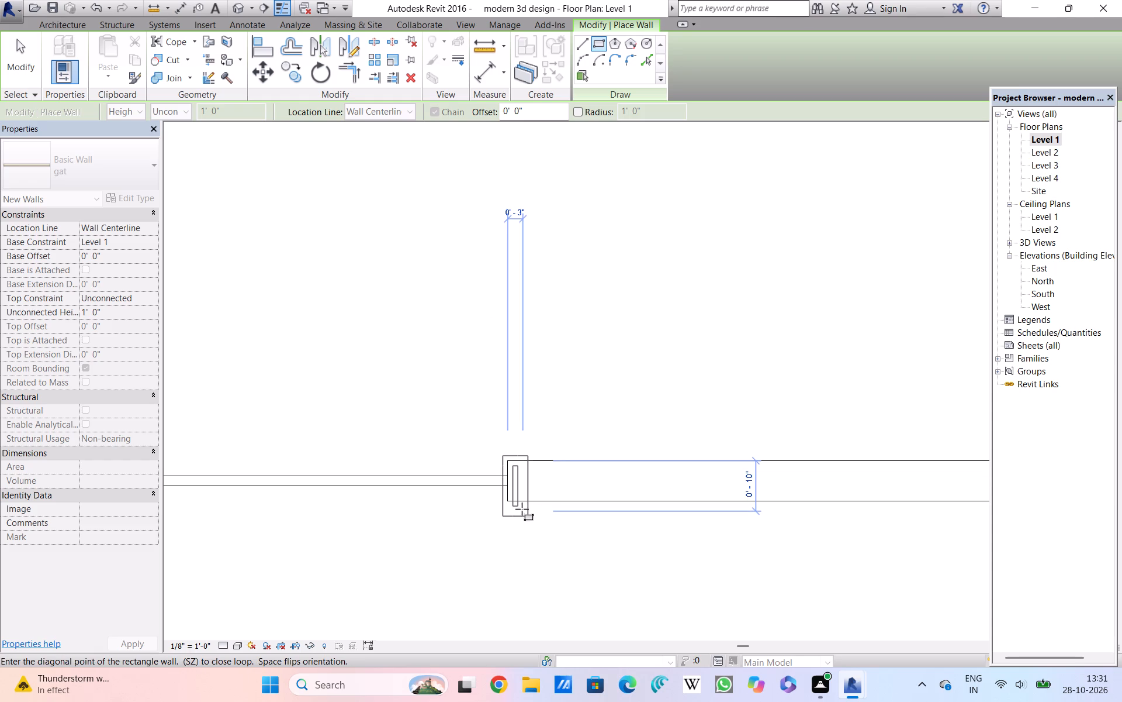
{"action": "left_click", "coordinate": [522, 506]}
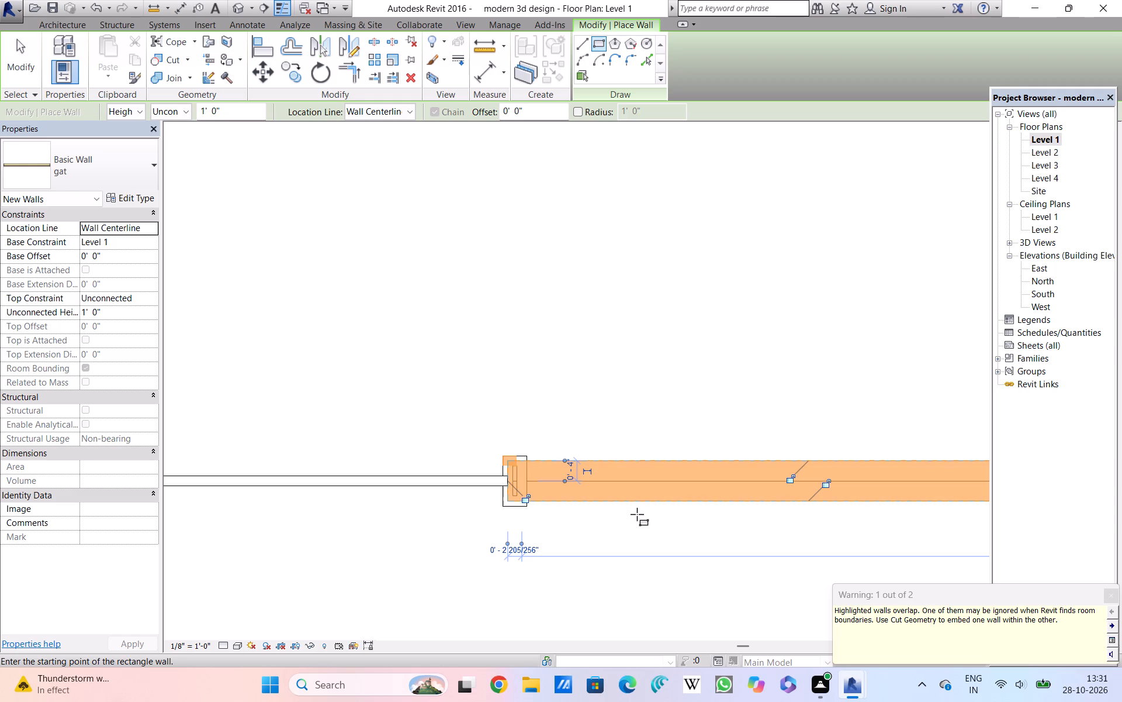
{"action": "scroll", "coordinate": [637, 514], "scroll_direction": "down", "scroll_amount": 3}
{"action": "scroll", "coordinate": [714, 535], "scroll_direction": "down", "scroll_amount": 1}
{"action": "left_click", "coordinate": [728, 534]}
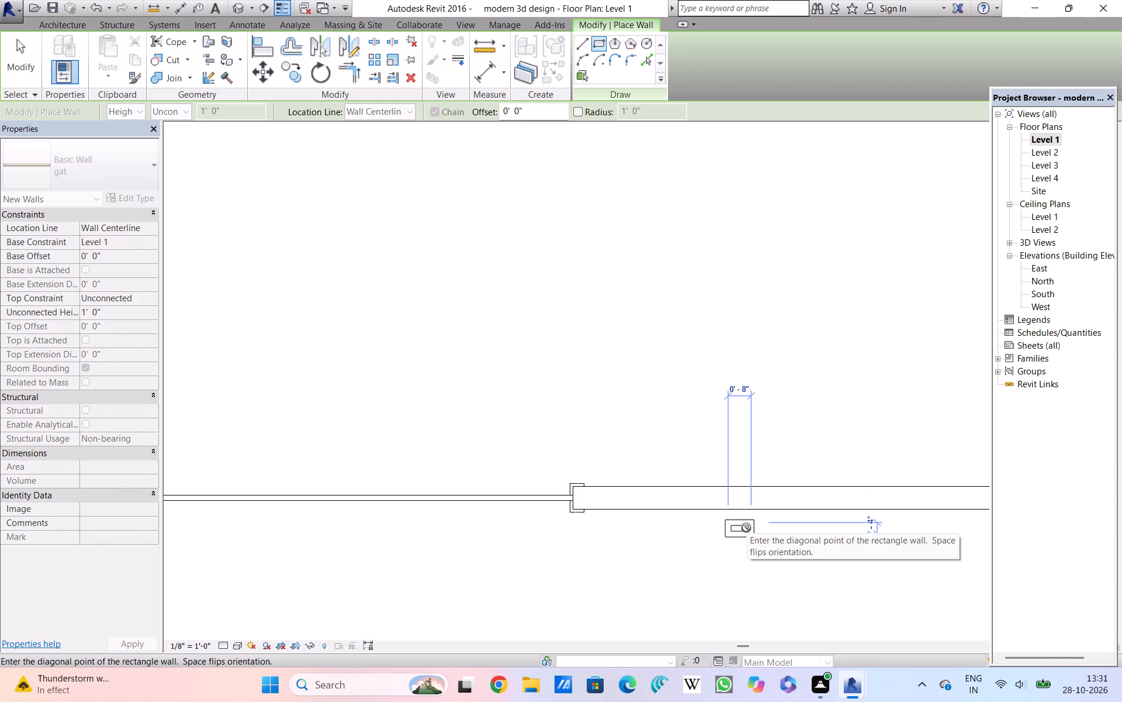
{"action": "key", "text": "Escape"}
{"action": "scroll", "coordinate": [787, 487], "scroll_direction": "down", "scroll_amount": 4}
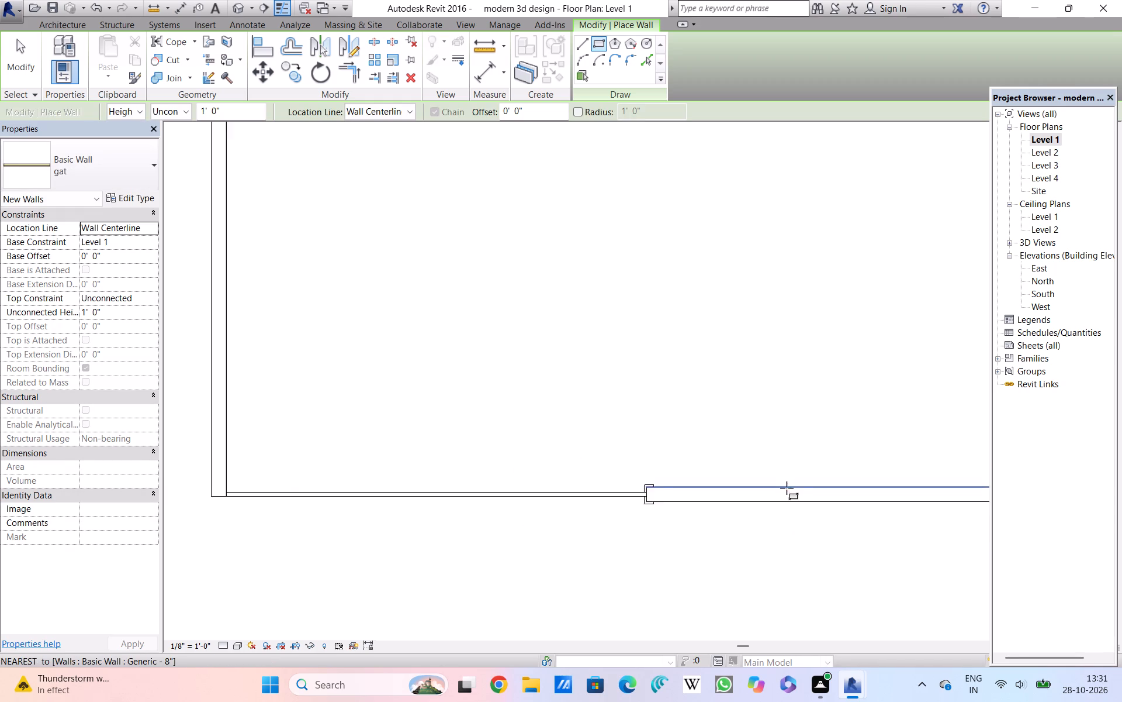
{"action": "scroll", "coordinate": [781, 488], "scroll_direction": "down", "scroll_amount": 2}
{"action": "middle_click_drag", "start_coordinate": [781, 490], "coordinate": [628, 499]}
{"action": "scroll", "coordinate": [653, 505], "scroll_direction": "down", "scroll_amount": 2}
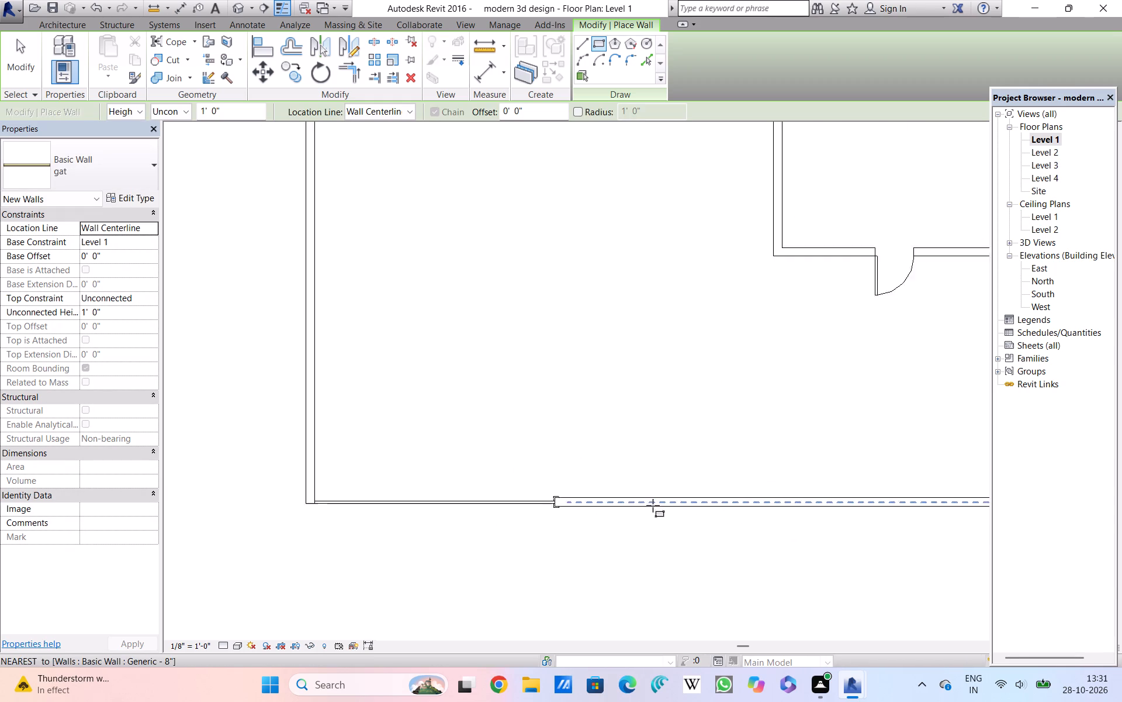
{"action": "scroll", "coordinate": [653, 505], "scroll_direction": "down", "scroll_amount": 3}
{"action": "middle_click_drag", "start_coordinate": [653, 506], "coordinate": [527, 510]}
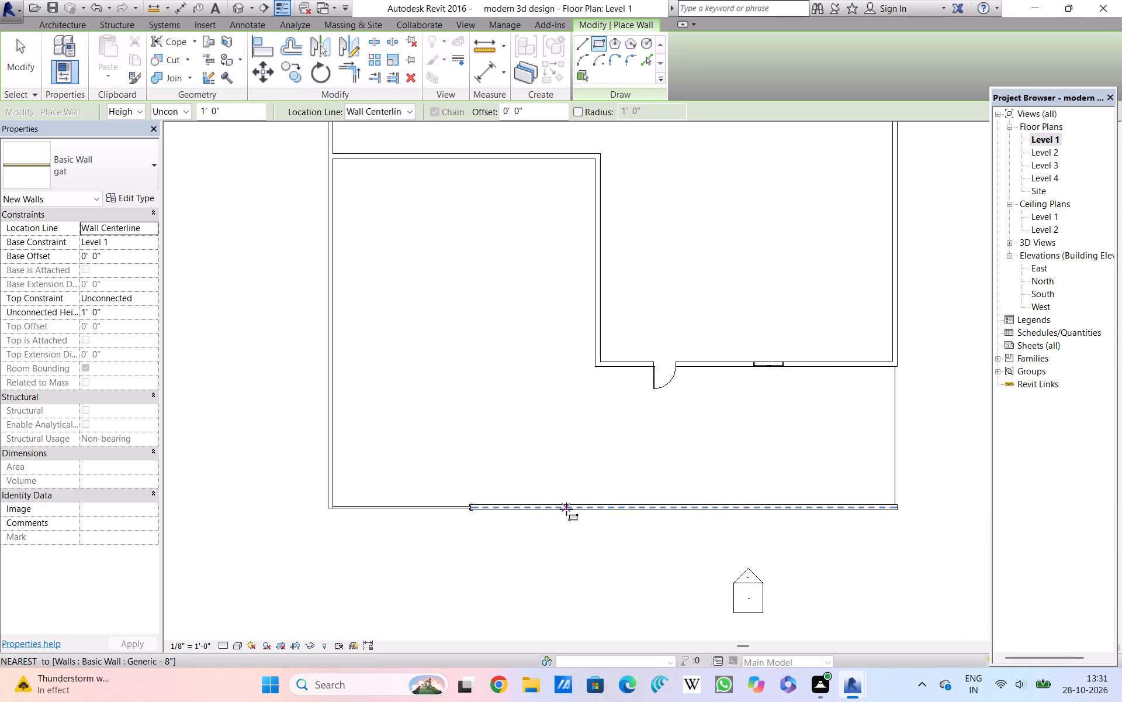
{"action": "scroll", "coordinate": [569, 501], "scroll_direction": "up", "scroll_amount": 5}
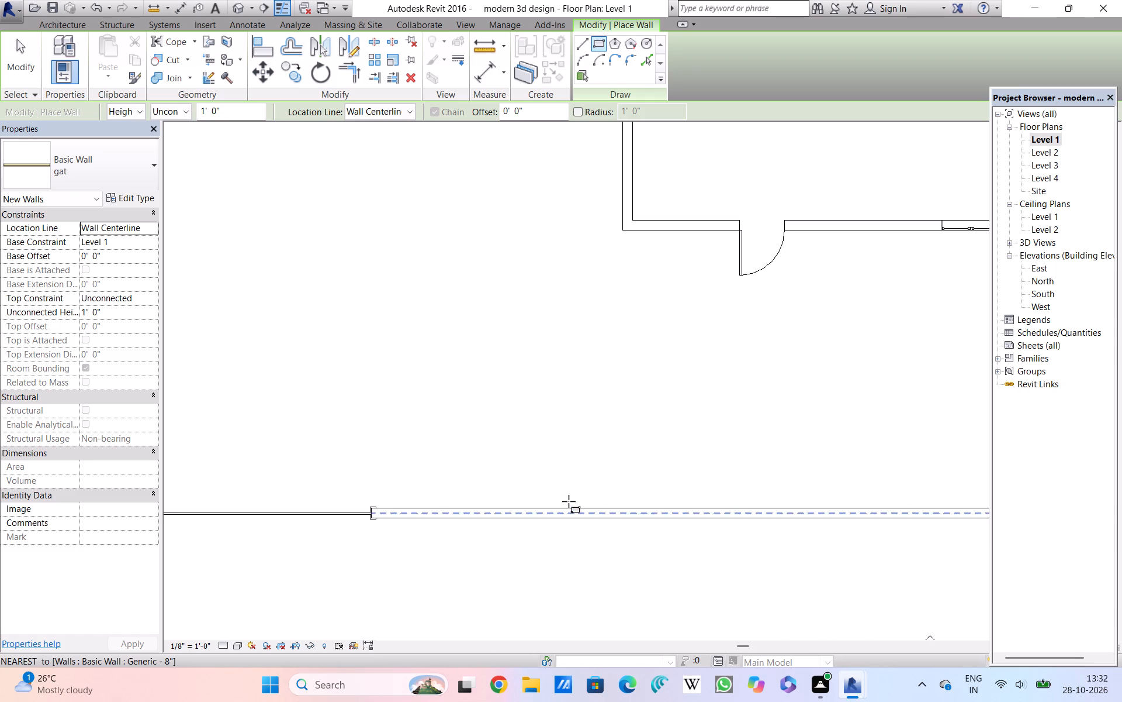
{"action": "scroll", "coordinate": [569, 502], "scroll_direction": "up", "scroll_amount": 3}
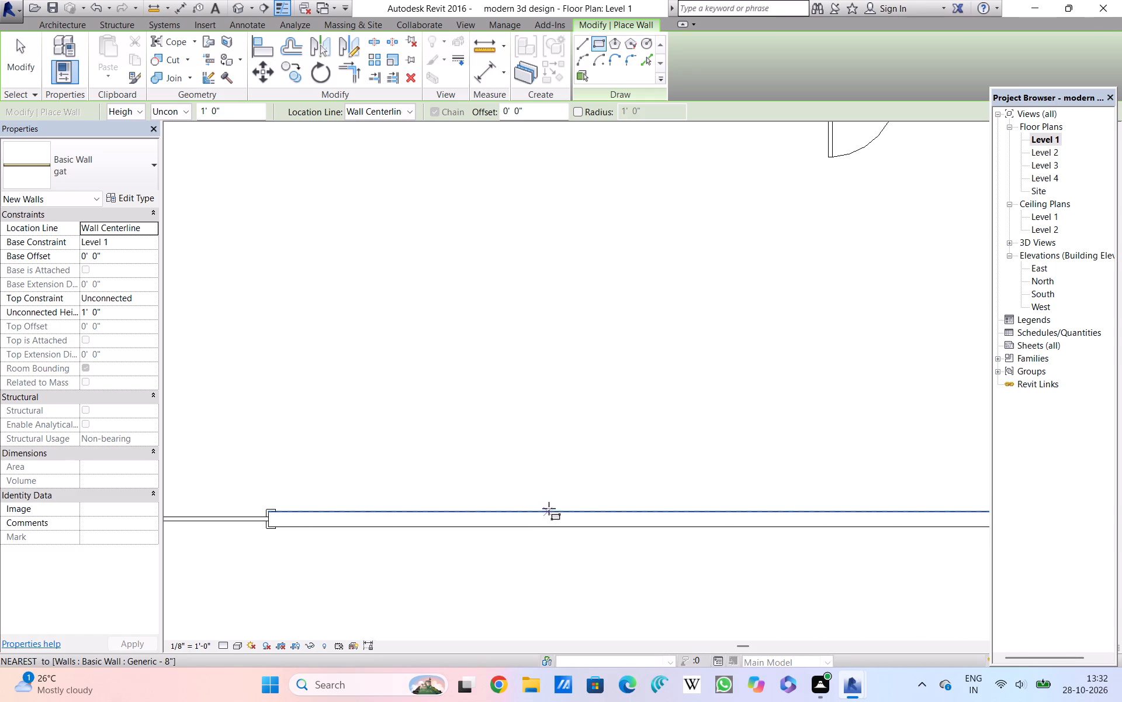
Draw a second rectangular gat wall about 6" by 8" across the front boundary wall, a short distance along from the gate-end post.
{"action": "left_click", "coordinate": [556, 510]}
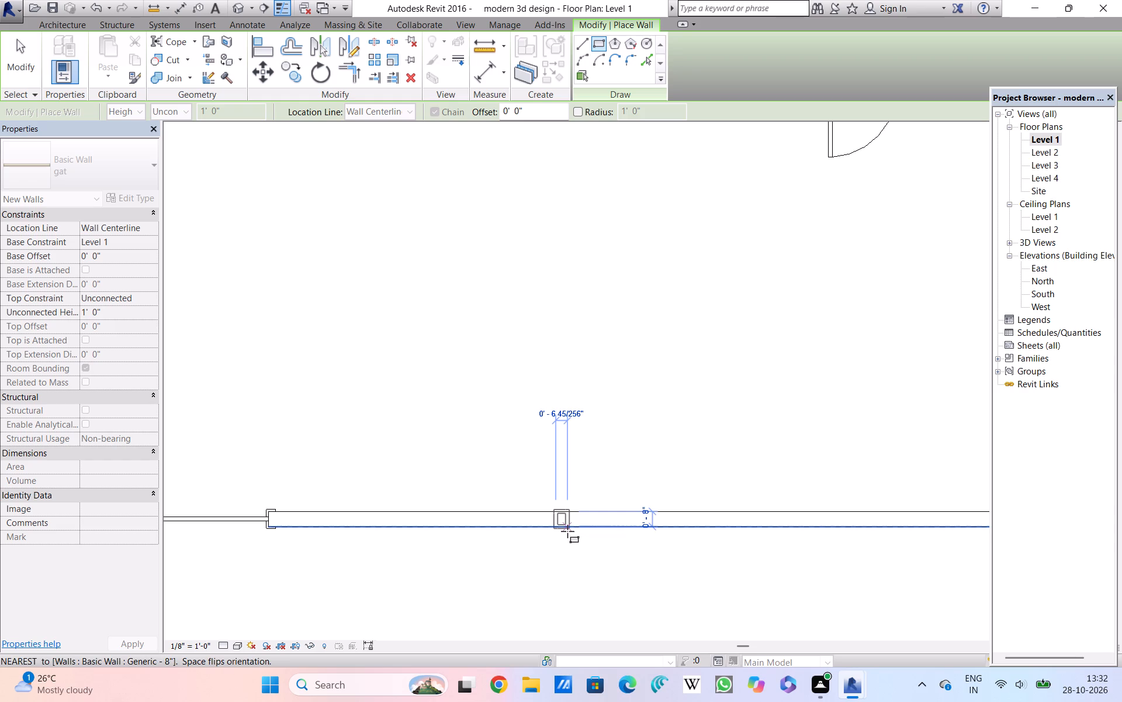
{"action": "scroll", "coordinate": [567, 531], "scroll_direction": "up", "scroll_amount": 3}
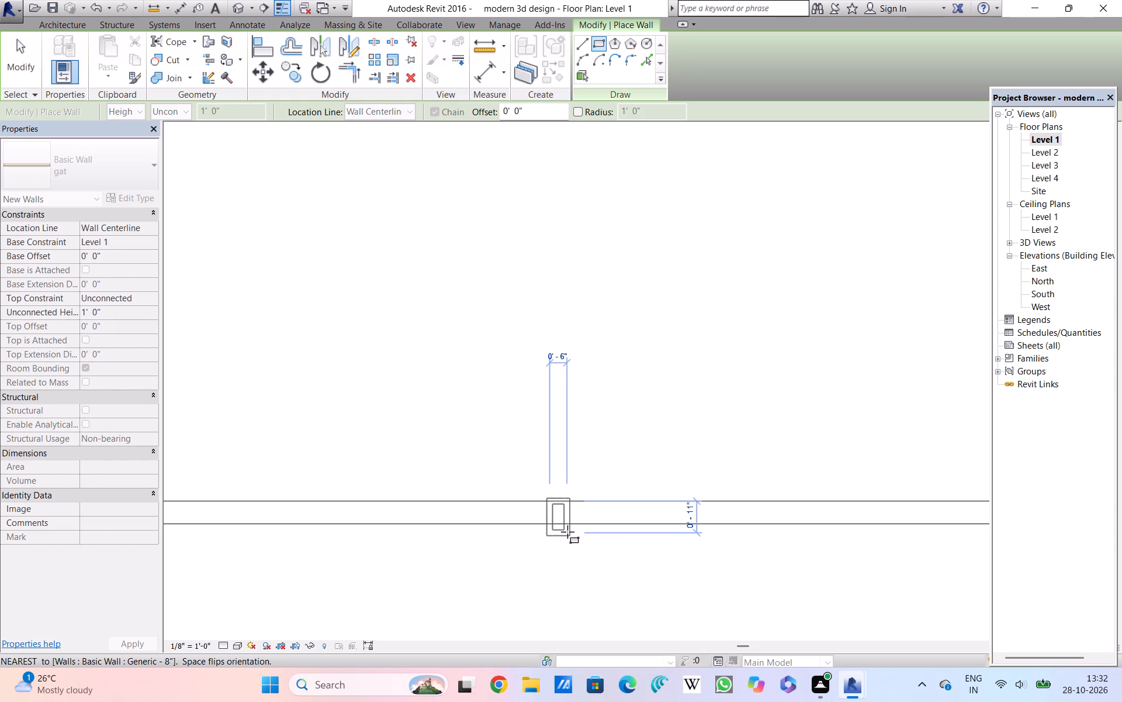
{"action": "left_click", "coordinate": [567, 525]}
{"action": "left_click", "coordinate": [589, 542]}
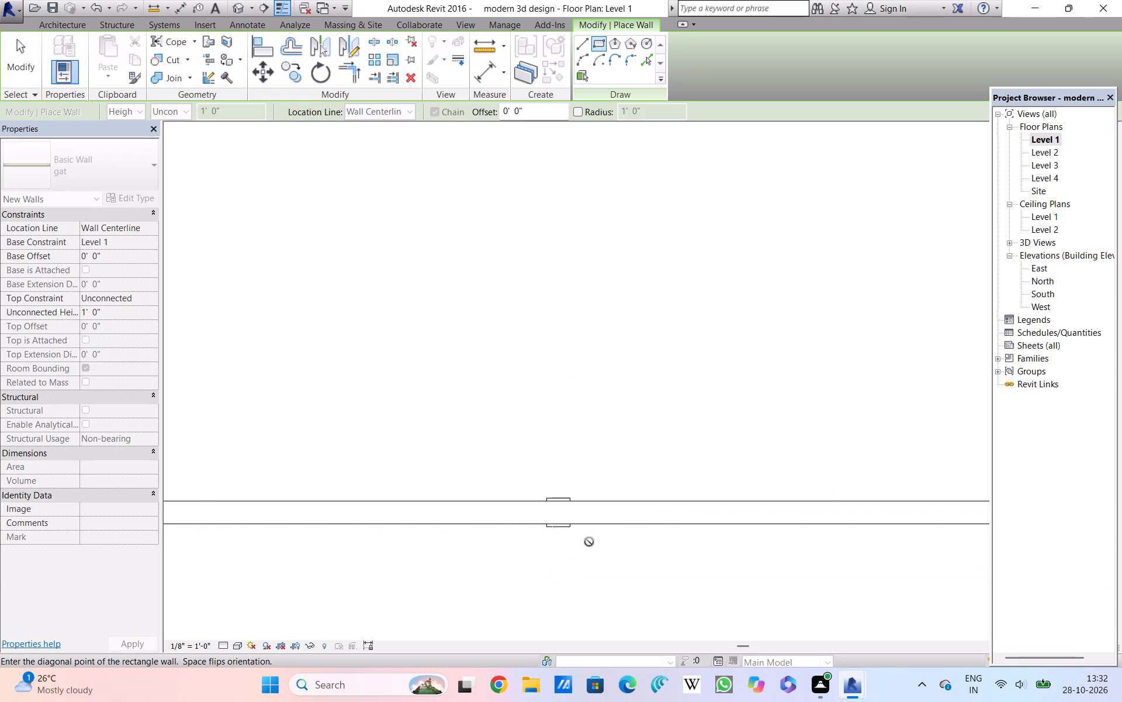
{"action": "scroll", "coordinate": [589, 542], "scroll_direction": "down", "scroll_amount": 4}
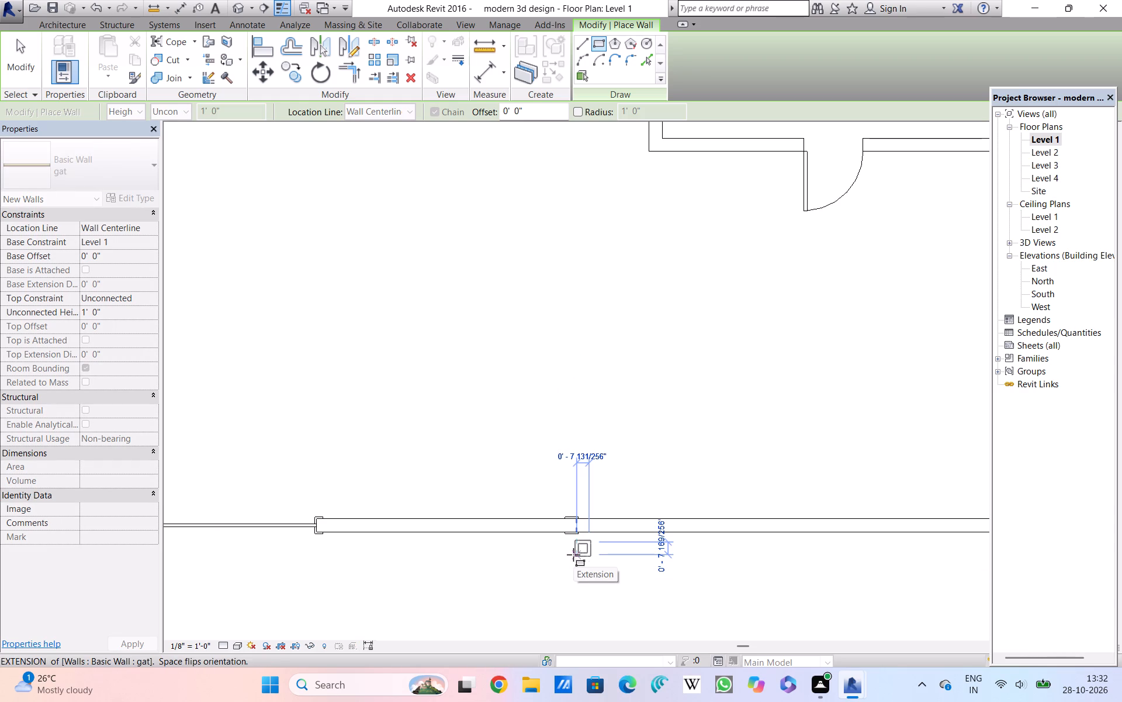
{"action": "key", "text": "Escape"}
{"action": "key", "text": "Escape"}
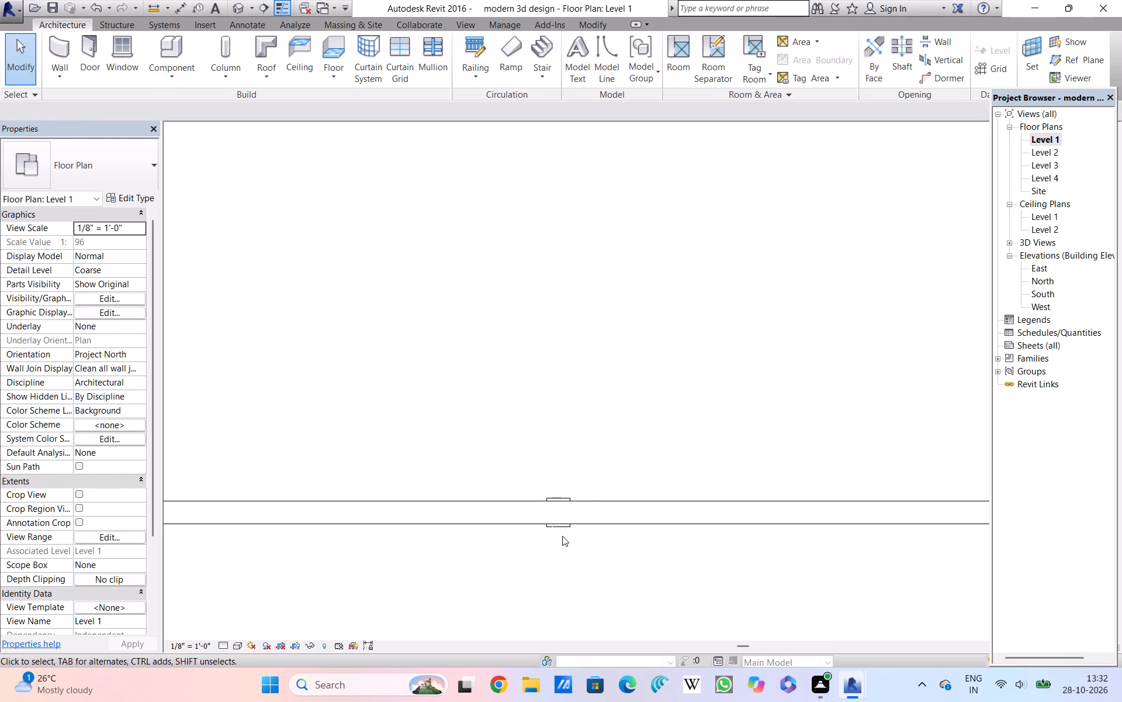
Set the unconnected height of six wall segments across the two rectangular gat posts on the front boundary wall to 7'.
{"action": "left_click", "coordinate": [559, 528]}
{"action": "scroll", "coordinate": [559, 528], "scroll_direction": "down", "scroll_amount": 4}
{"action": "left_click", "coordinate": [553, 479]}
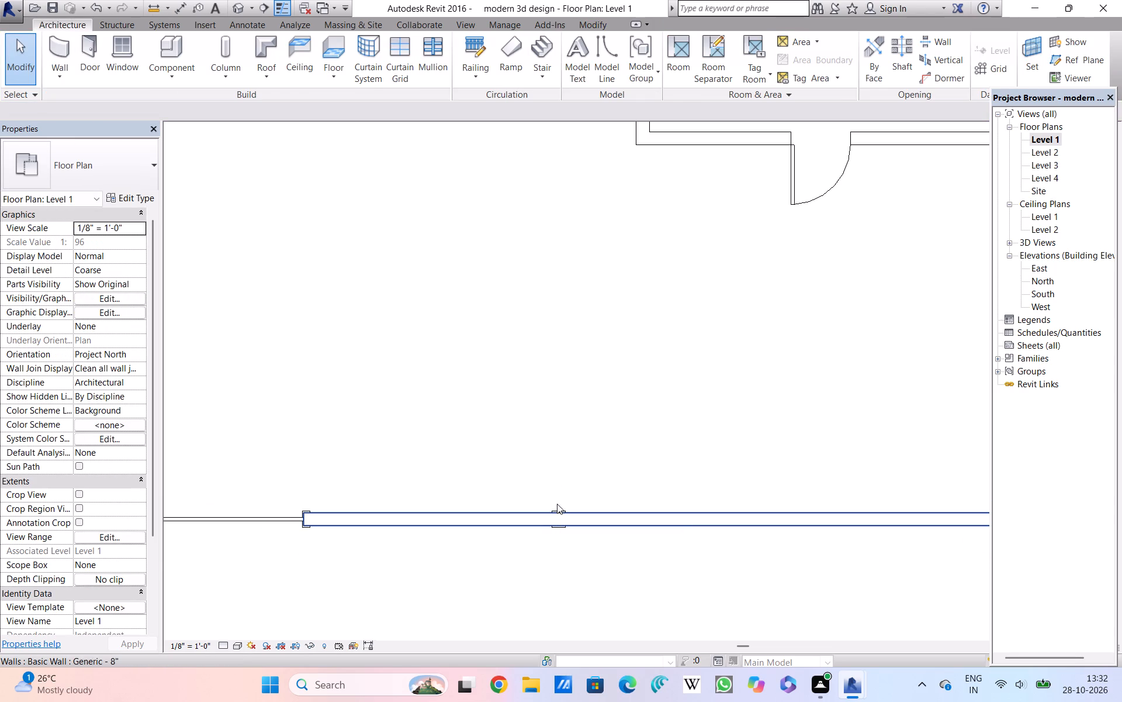
{"action": "scroll", "coordinate": [557, 501], "scroll_direction": "up", "scroll_amount": 5}
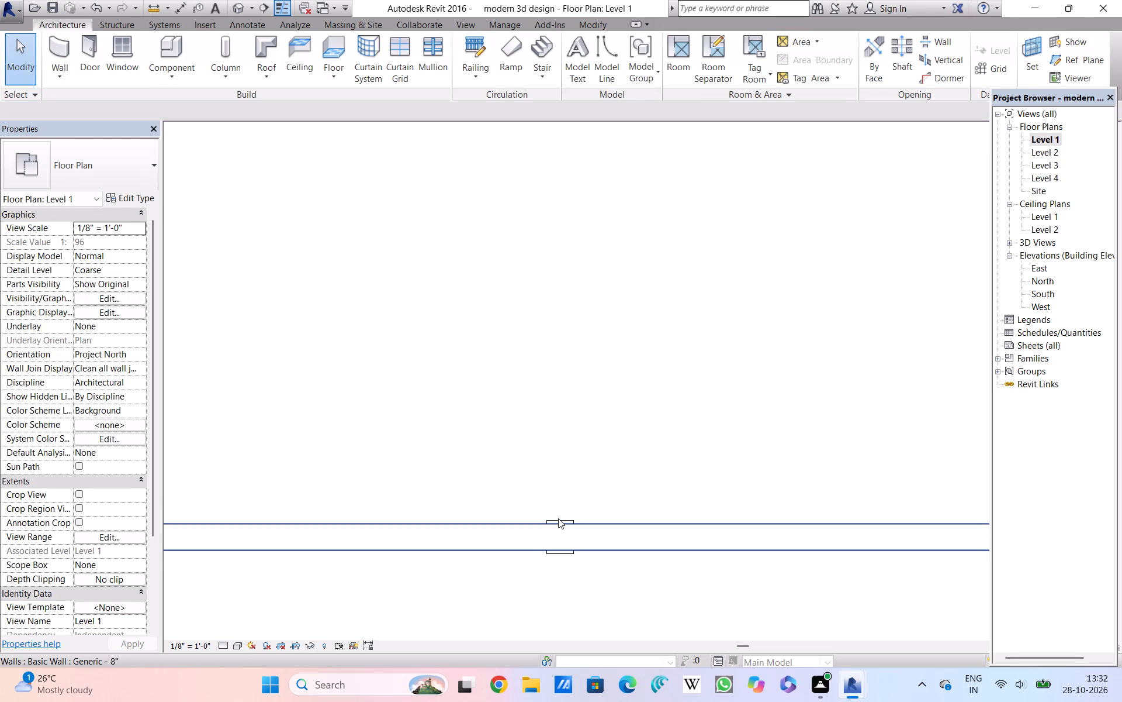
{"action": "left_click", "coordinate": [560, 512]}
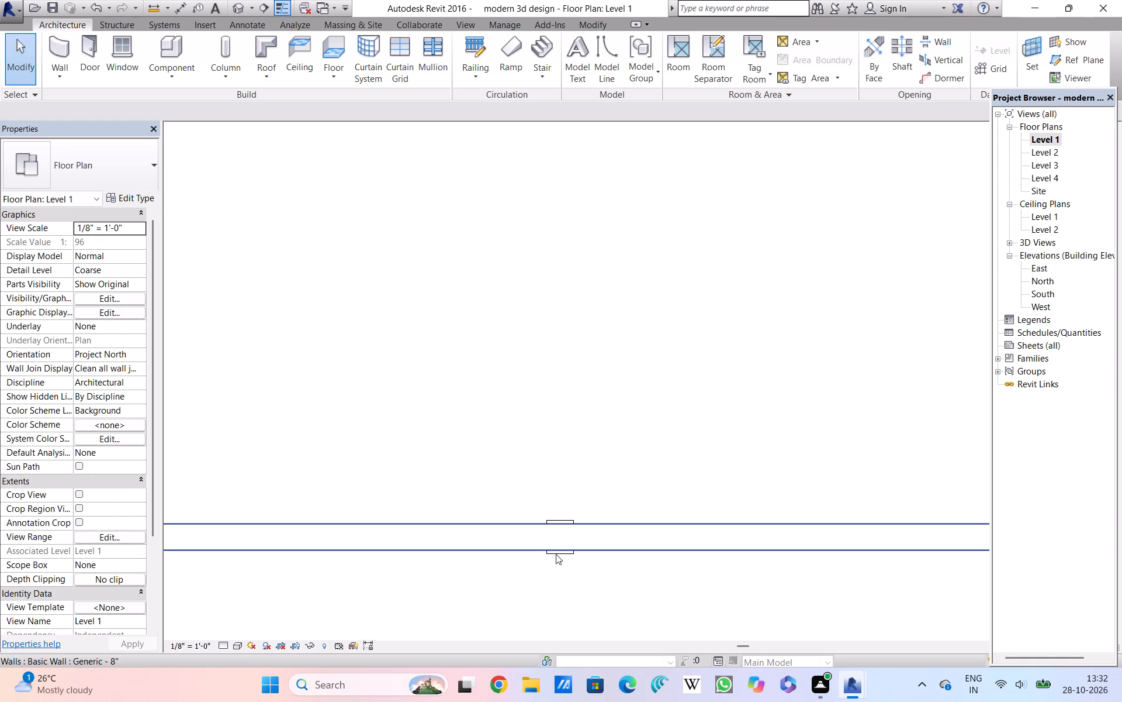
{"action": "left_click", "coordinate": [556, 560]}
{"action": "scroll", "coordinate": [524, 569], "scroll_direction": "down", "scroll_amount": 2}
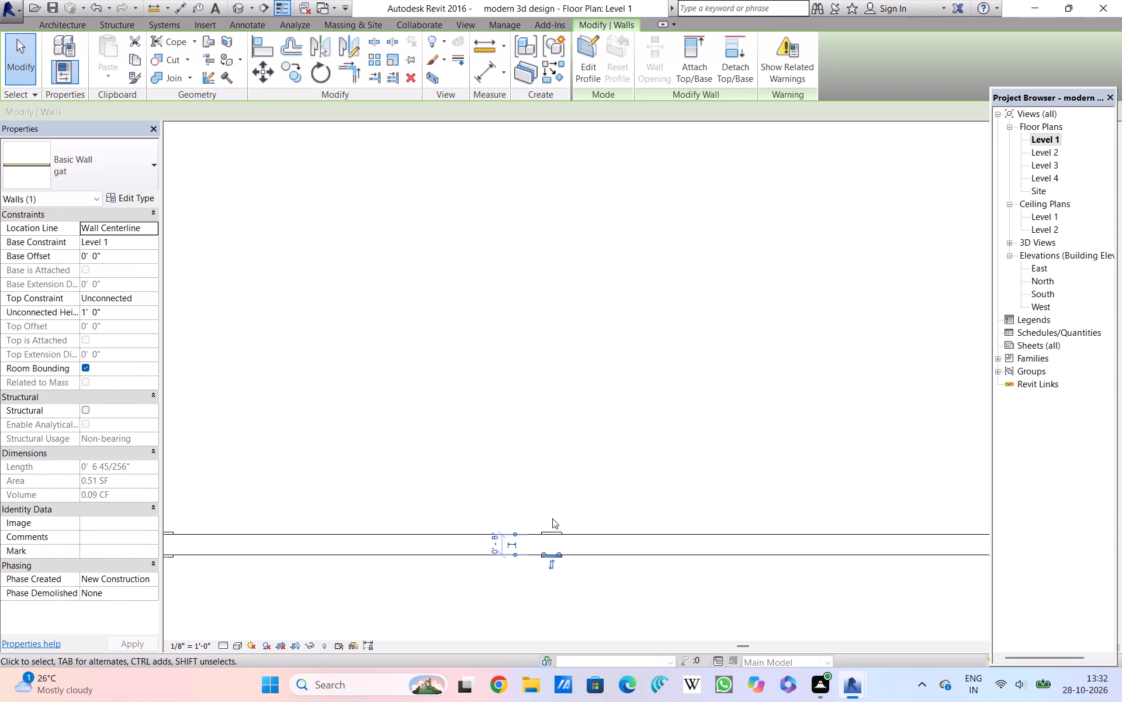
{"action": "scroll", "coordinate": [553, 519], "scroll_direction": "up", "scroll_amount": 9}
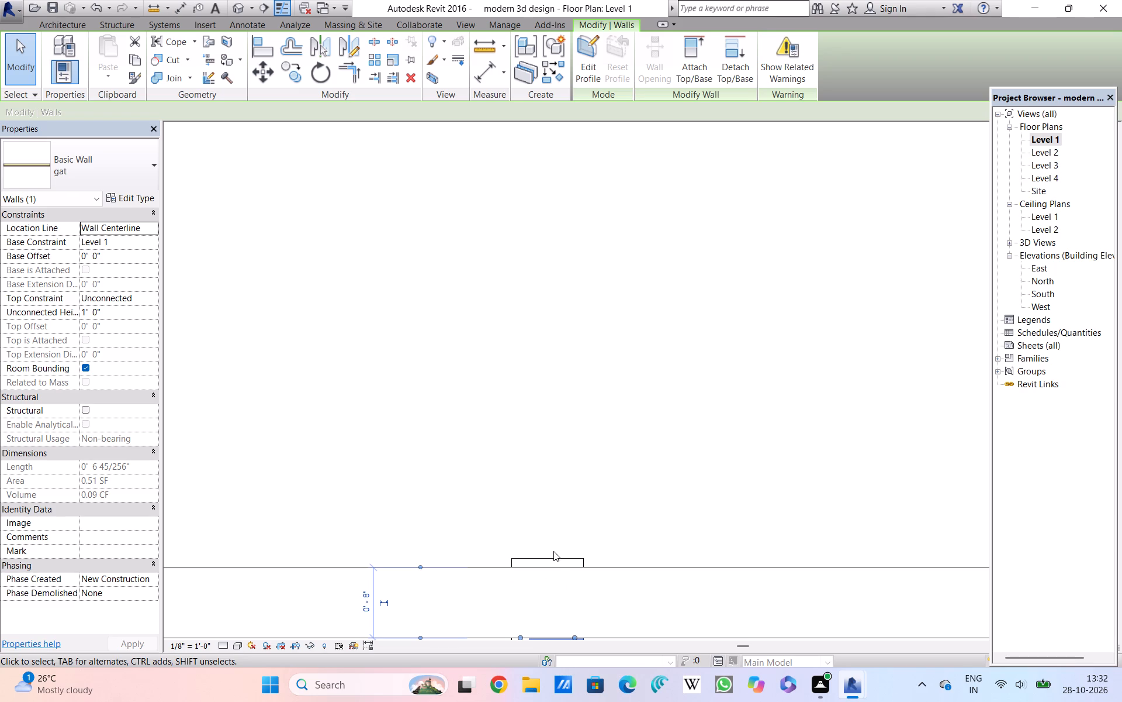
{"action": "left_click", "coordinate": [555, 555]}
{"action": "scroll", "coordinate": [555, 536], "scroll_direction": "down", "scroll_amount": 6}
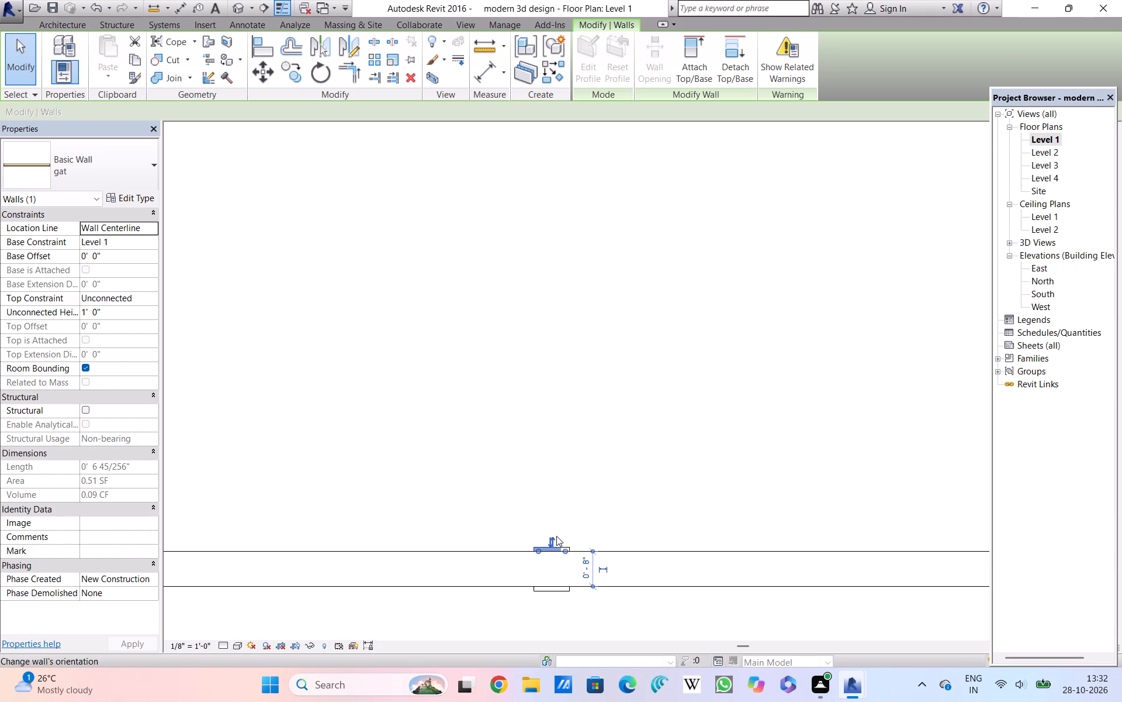
{"action": "scroll", "coordinate": [556, 536], "scroll_direction": "down", "scroll_amount": 1}
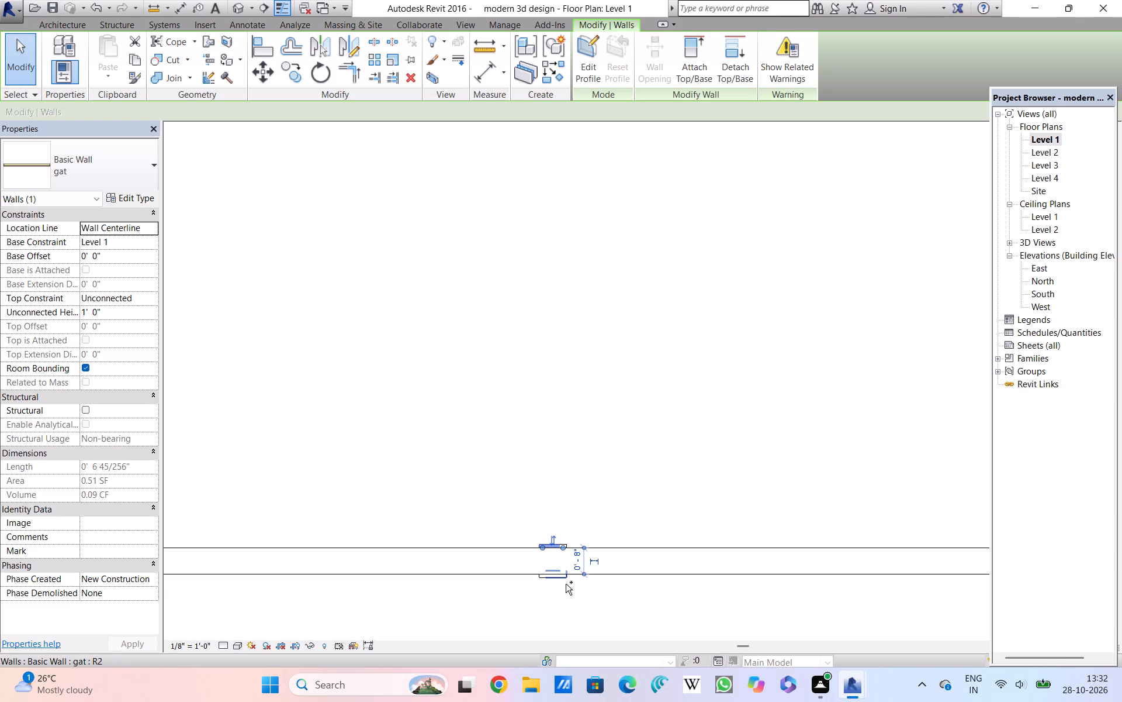
{"action": "left_click", "coordinate": [562, 583], "text": "ctrl"}
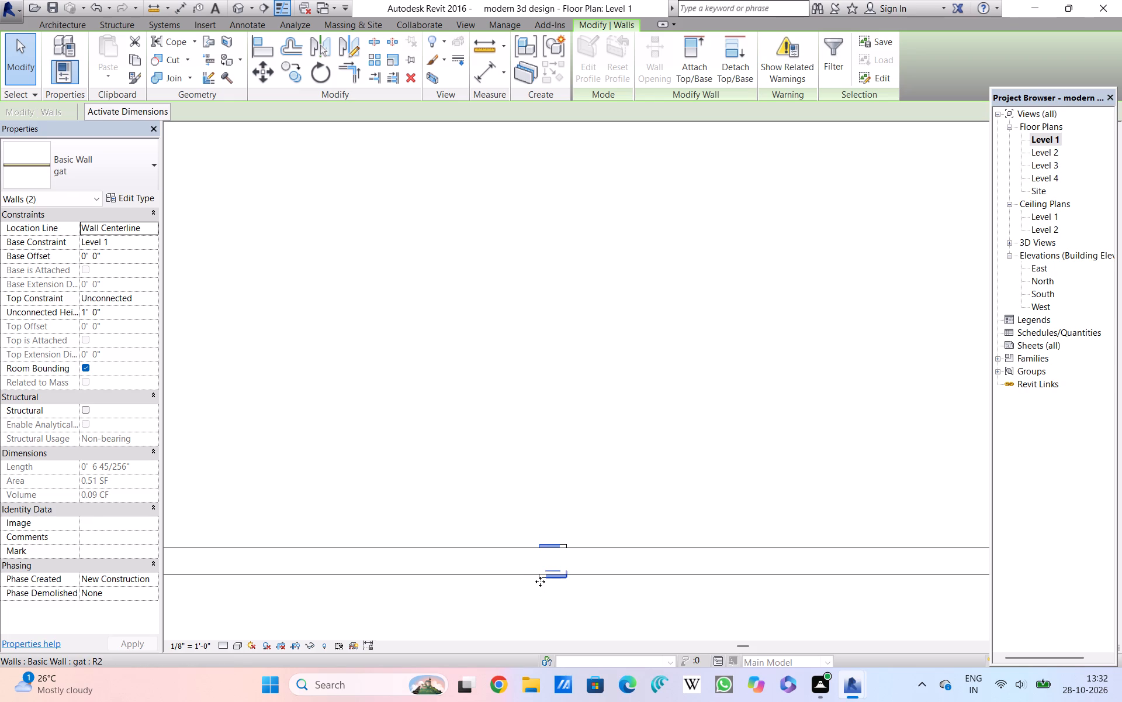
{"action": "left_click", "coordinate": [539, 583], "text": "ctrl"}
{"action": "scroll", "coordinate": [530, 588], "scroll_direction": "down", "scroll_amount": 5, "text": "ctrl"}
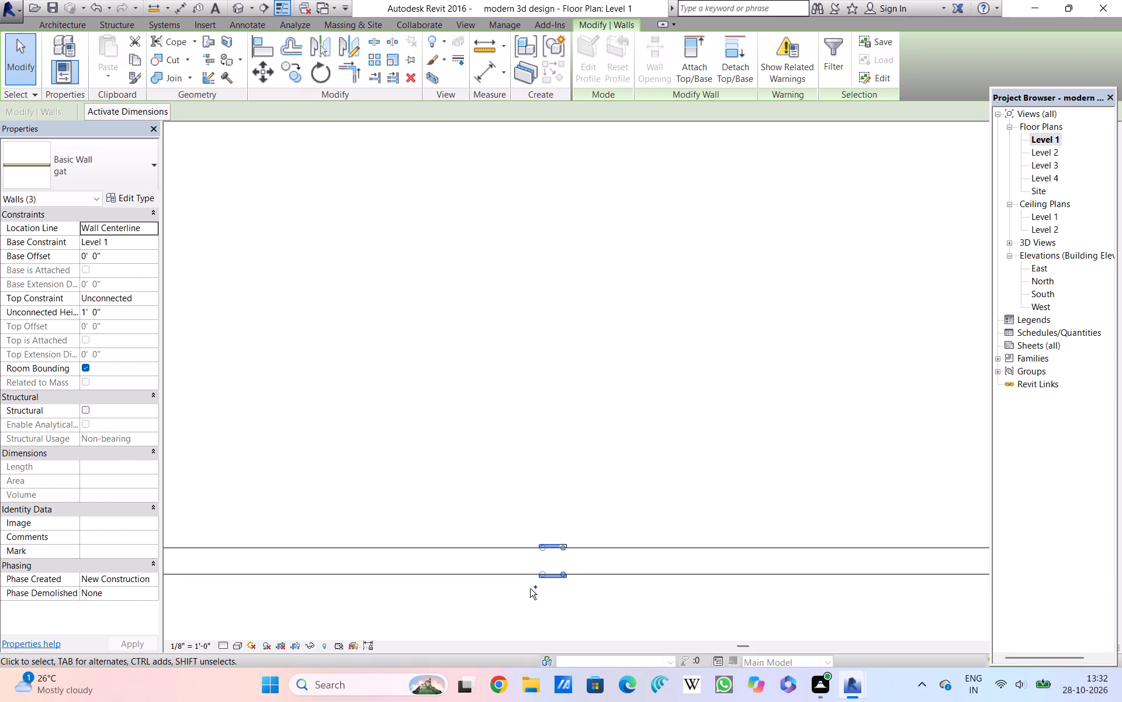
{"action": "scroll", "coordinate": [530, 589], "scroll_direction": "down", "scroll_amount": 2, "text": "ctrl"}
{"action": "scroll", "coordinate": [528, 589], "scroll_direction": "down", "scroll_amount": 4}
{"action": "middle_click_drag", "start_coordinate": [528, 589], "coordinate": [715, 580]}
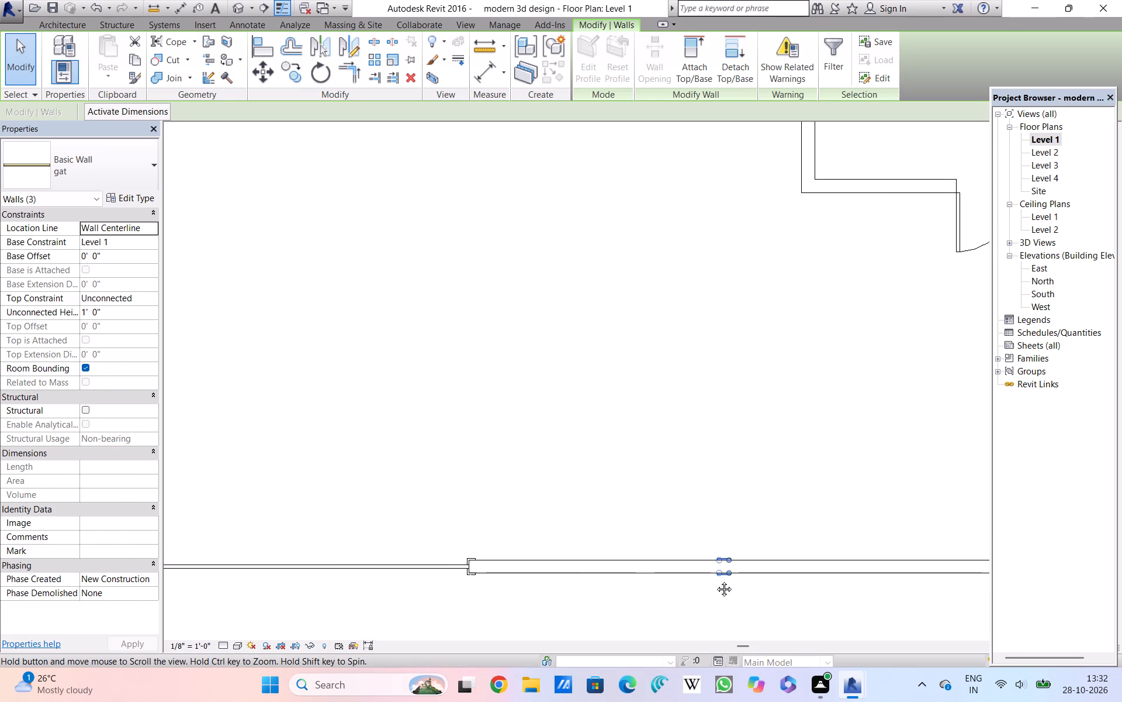
{"action": "middle_click_drag", "start_coordinate": [715, 580], "coordinate": [716, 580]}
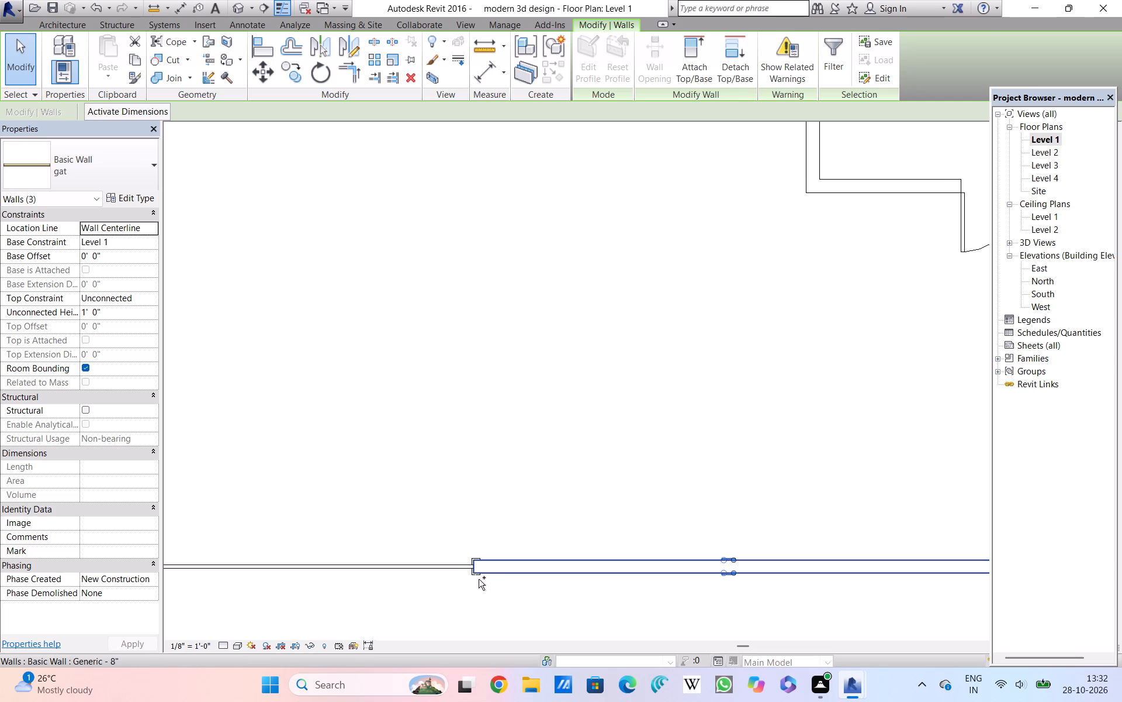
{"action": "scroll", "coordinate": [477, 578], "scroll_direction": "up", "scroll_amount": 5, "text": "ctrl"}
{"action": "scroll", "coordinate": [477, 580], "scroll_direction": "up", "scroll_amount": 4}
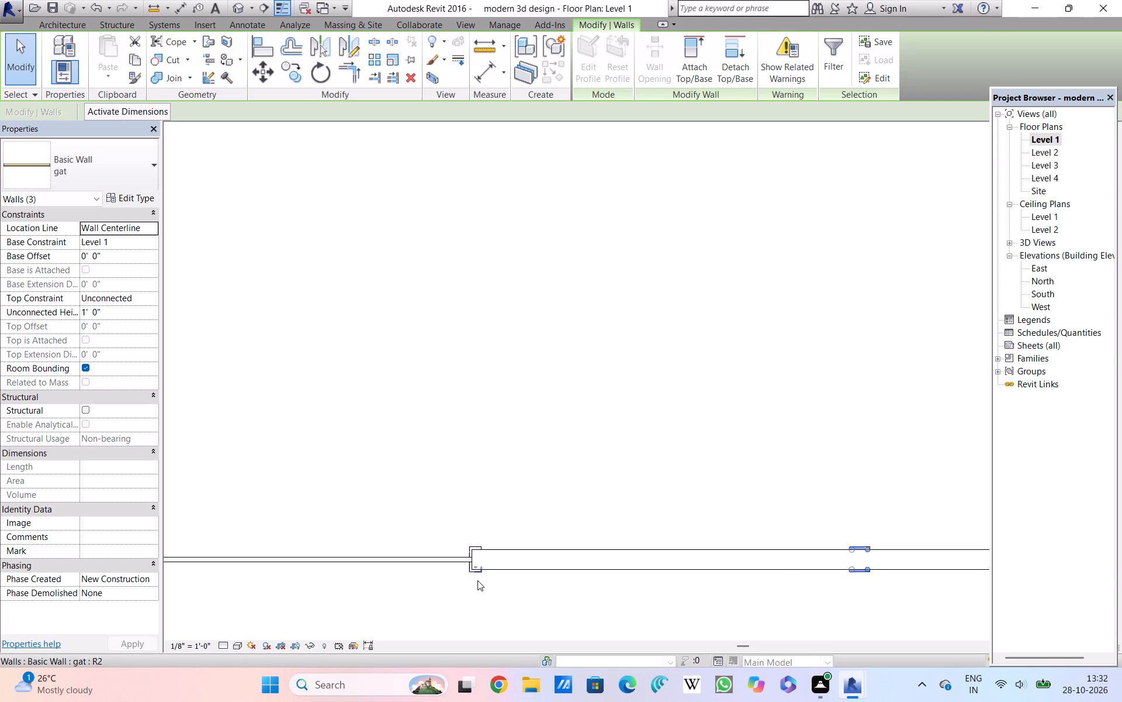
{"action": "scroll", "coordinate": [477, 580], "scroll_direction": "up", "scroll_amount": 4}
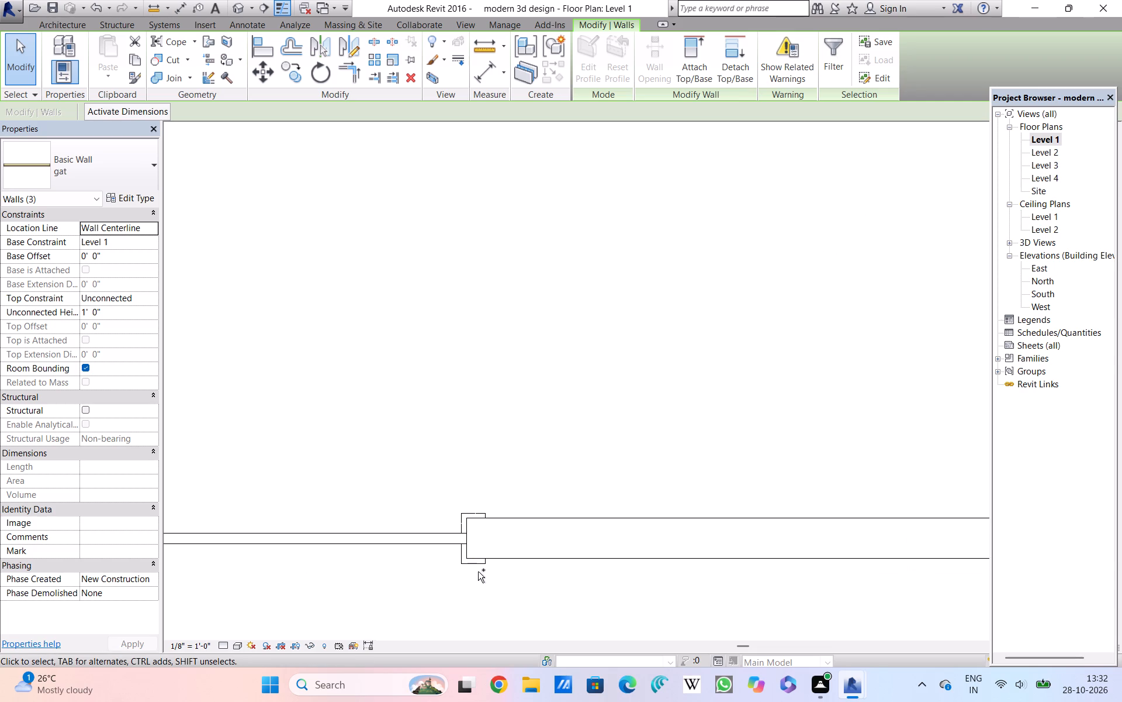
{"action": "left_click", "coordinate": [480, 569], "text": "ctrl"}
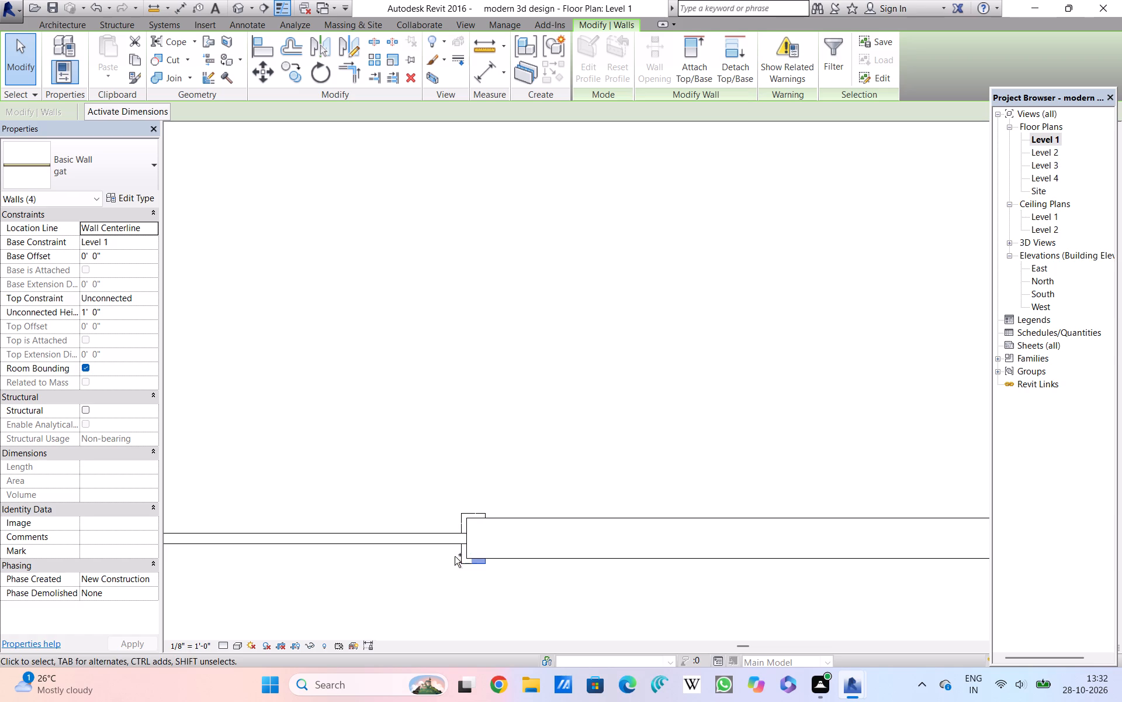
{"action": "double_click", "coordinate": [457, 556], "text": "ctrl"}
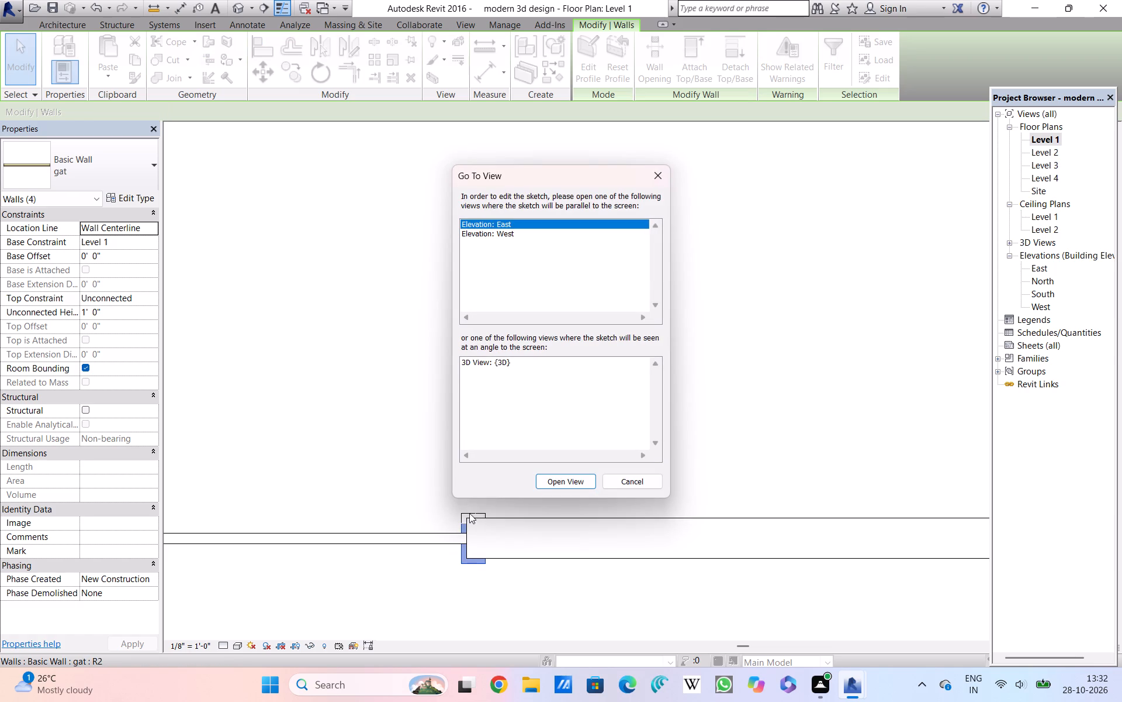
{"action": "left_click", "coordinate": [618, 481], "text": "ctrl"}
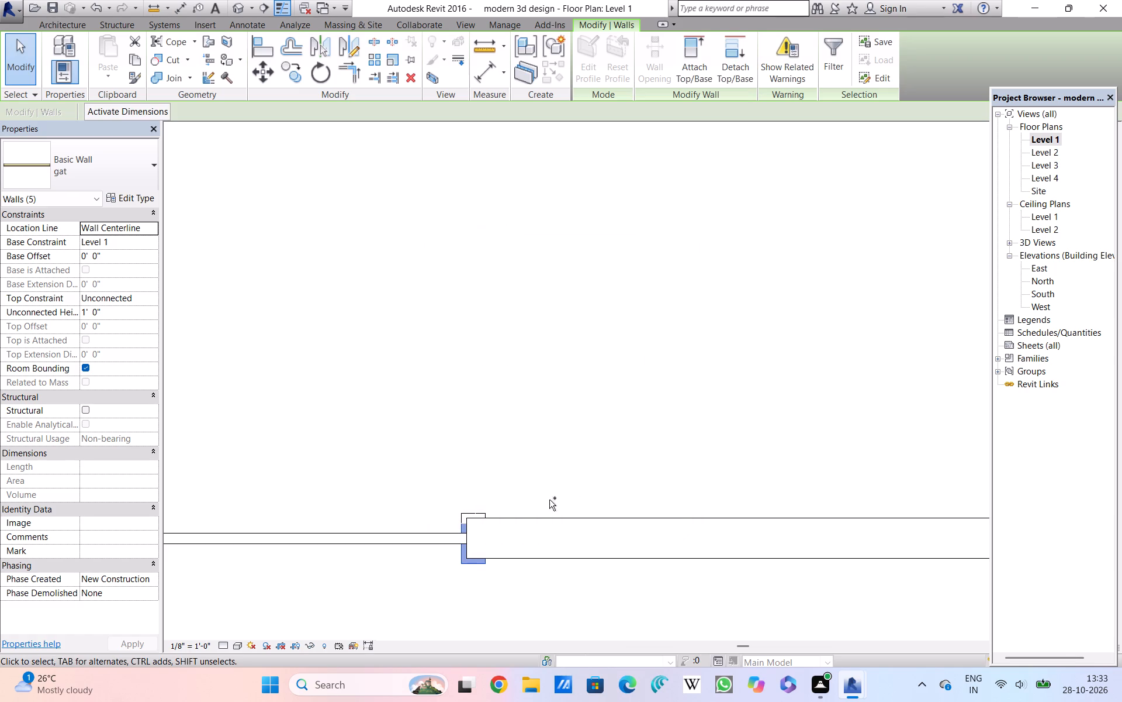
{"action": "left_click", "coordinate": [482, 511], "text": "ctrl"}
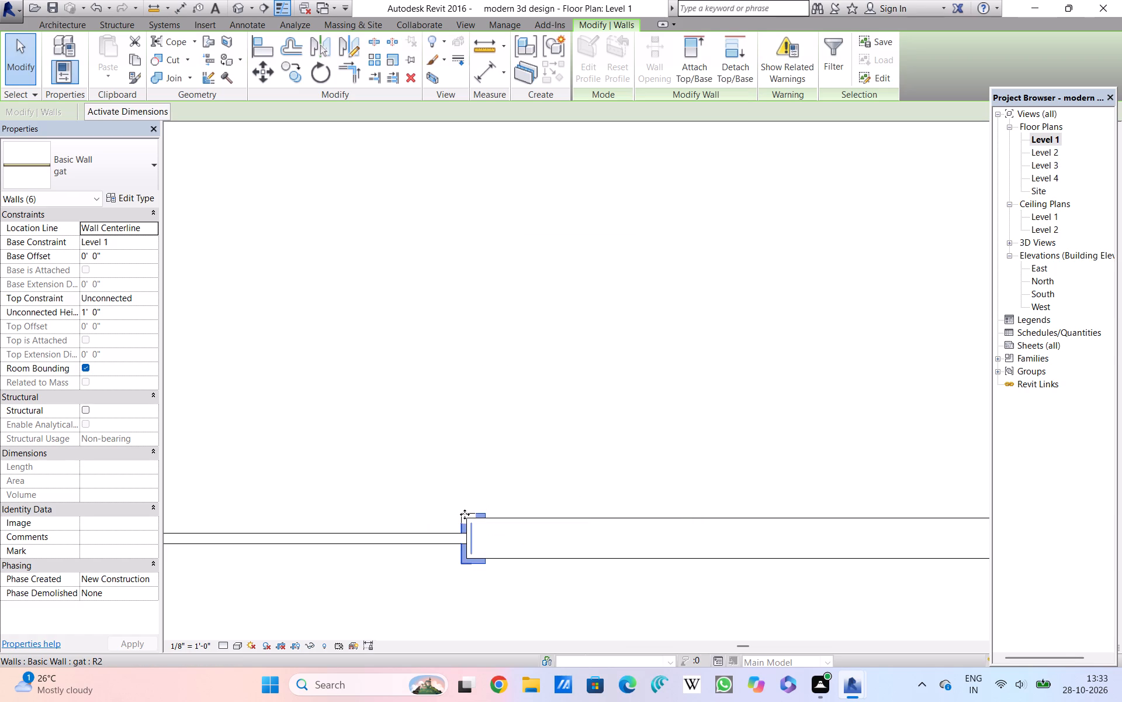
{"action": "left_click", "coordinate": [465, 519], "text": "ctrl"}
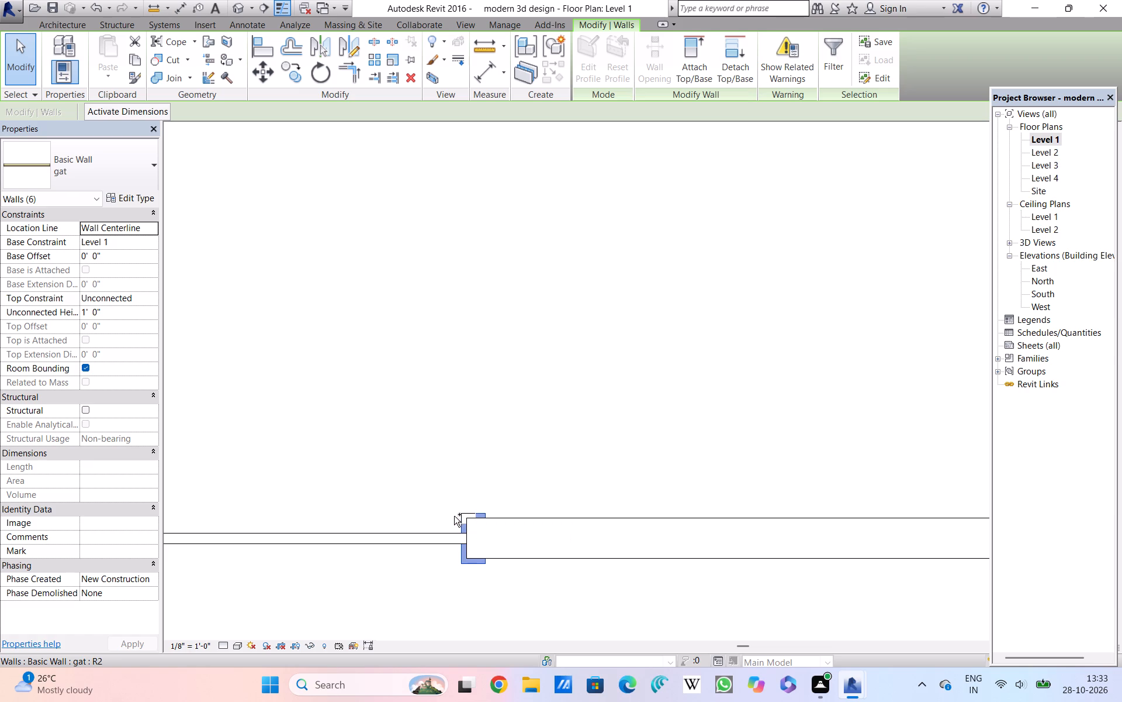
{"action": "left_click", "coordinate": [460, 515], "text": "ctrl"}
{"action": "scroll", "coordinate": [444, 501], "scroll_direction": "down", "scroll_amount": 8}
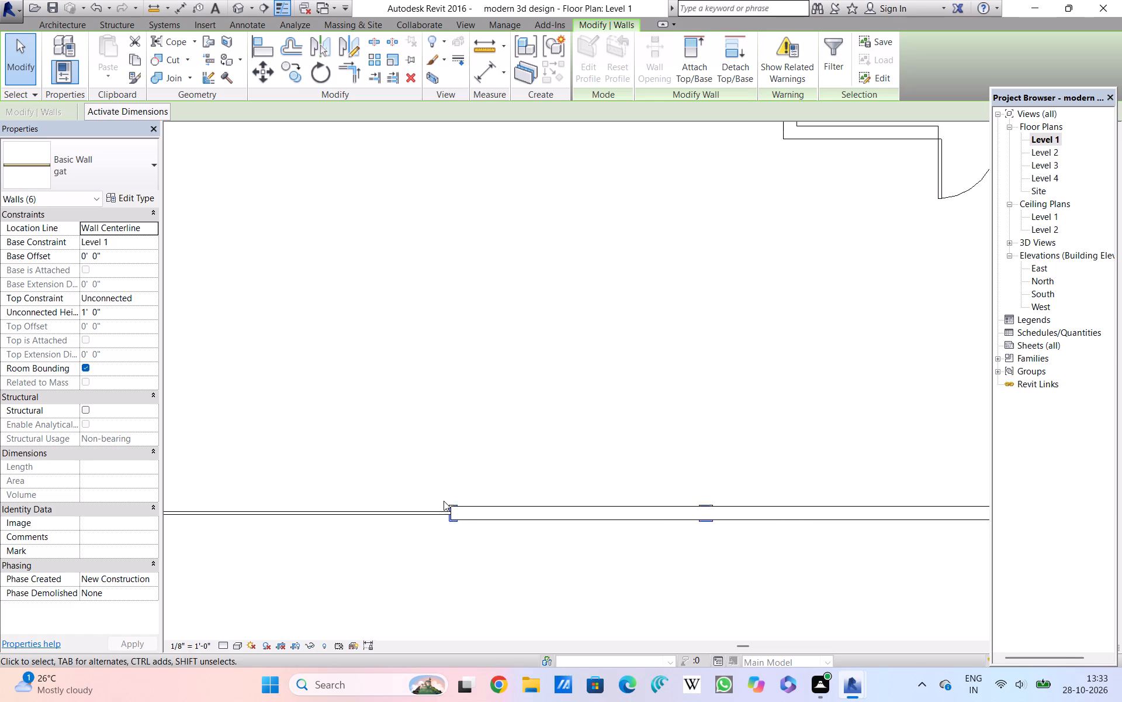
{"action": "scroll", "coordinate": [444, 501], "scroll_direction": "down", "scroll_amount": 1}
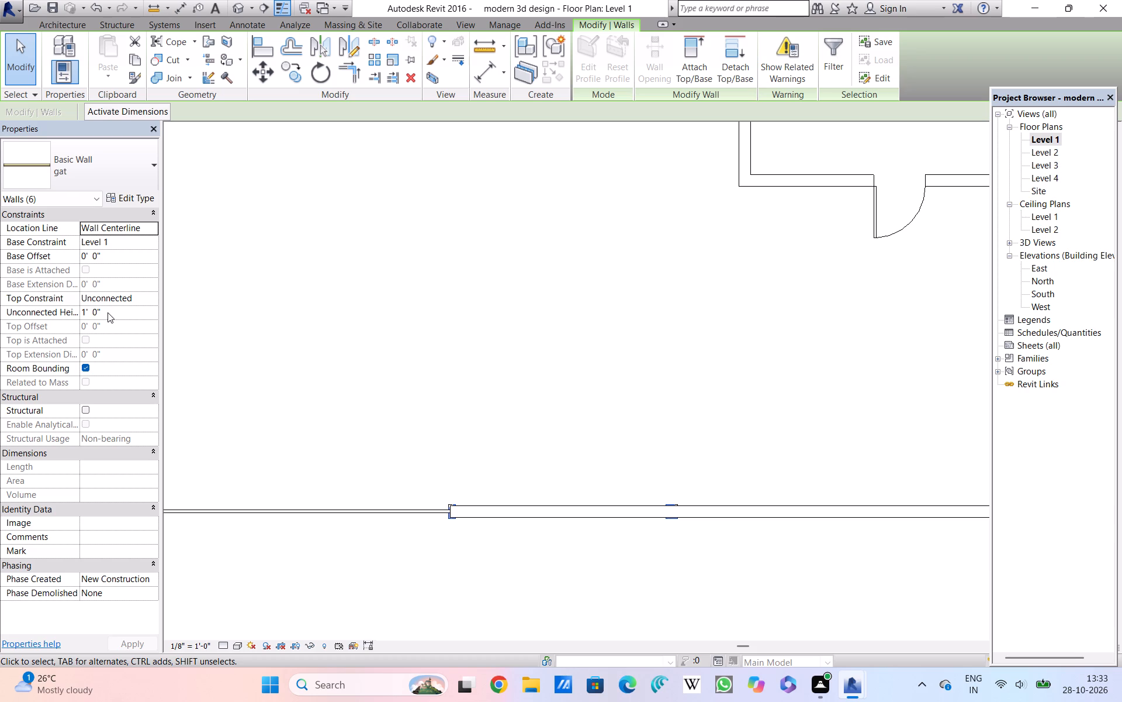
{"action": "left_click", "coordinate": [108, 312]}
{"action": "left_click_drag", "start_coordinate": [108, 312], "coordinate": [65, 316]}
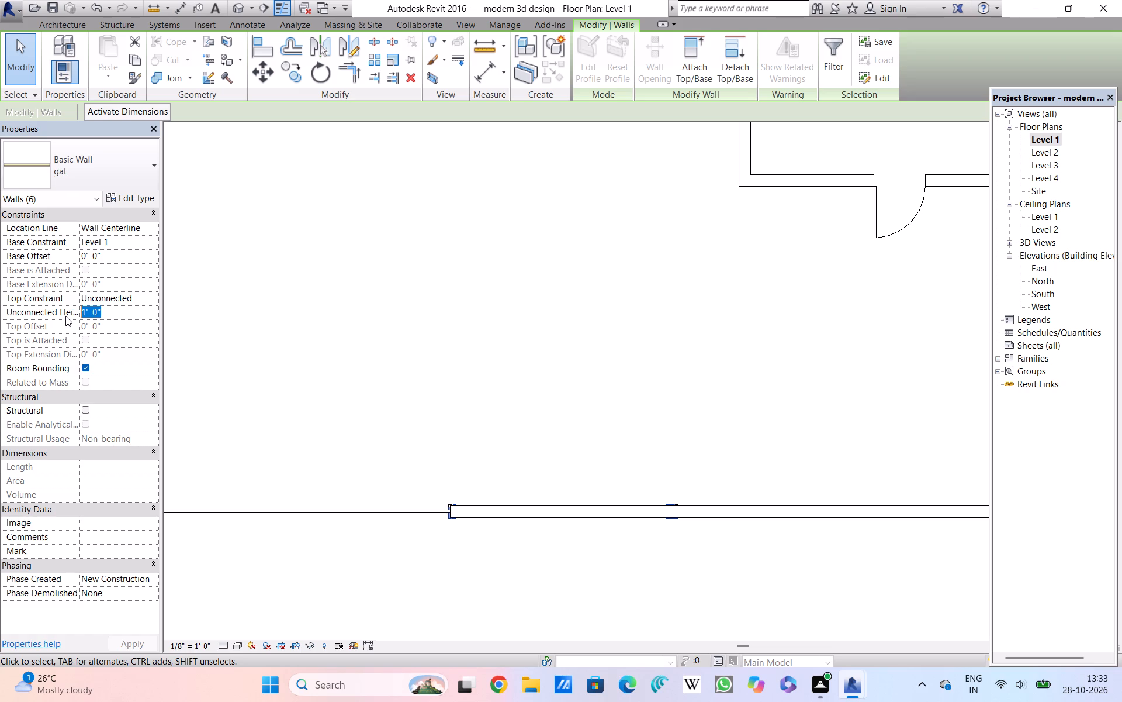
{"action": "key", "text": "BackSpace"}
{"action": "type", "text": "7'"}
{"action": "key", "text": "Return"}
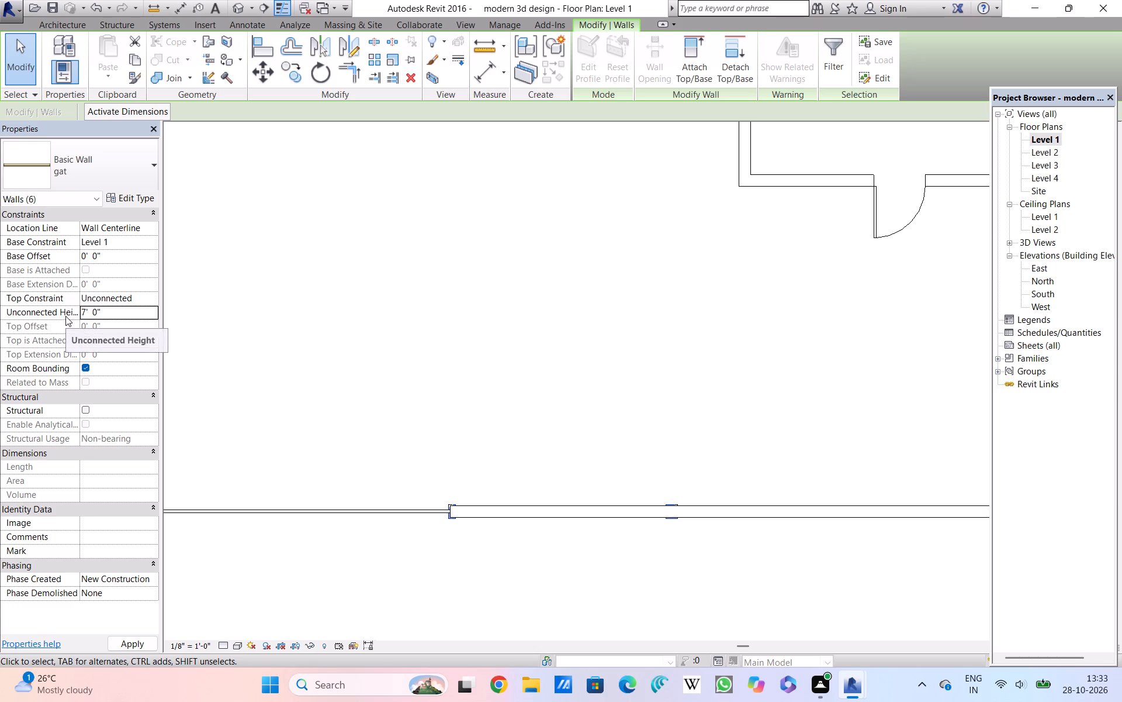
{"action": "left_click", "coordinate": [279, 357]}
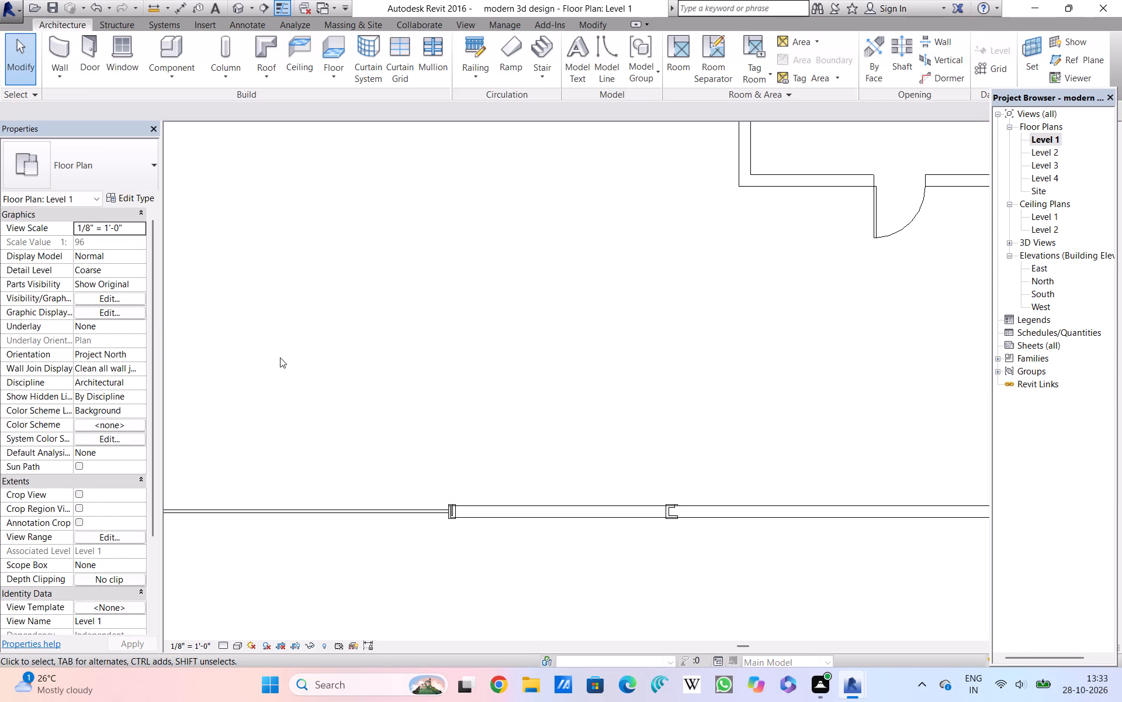
Examine the two gat posts along the front boundary wall and gate in the 3D view.
{"action": "left_click", "coordinate": [234, 9]}
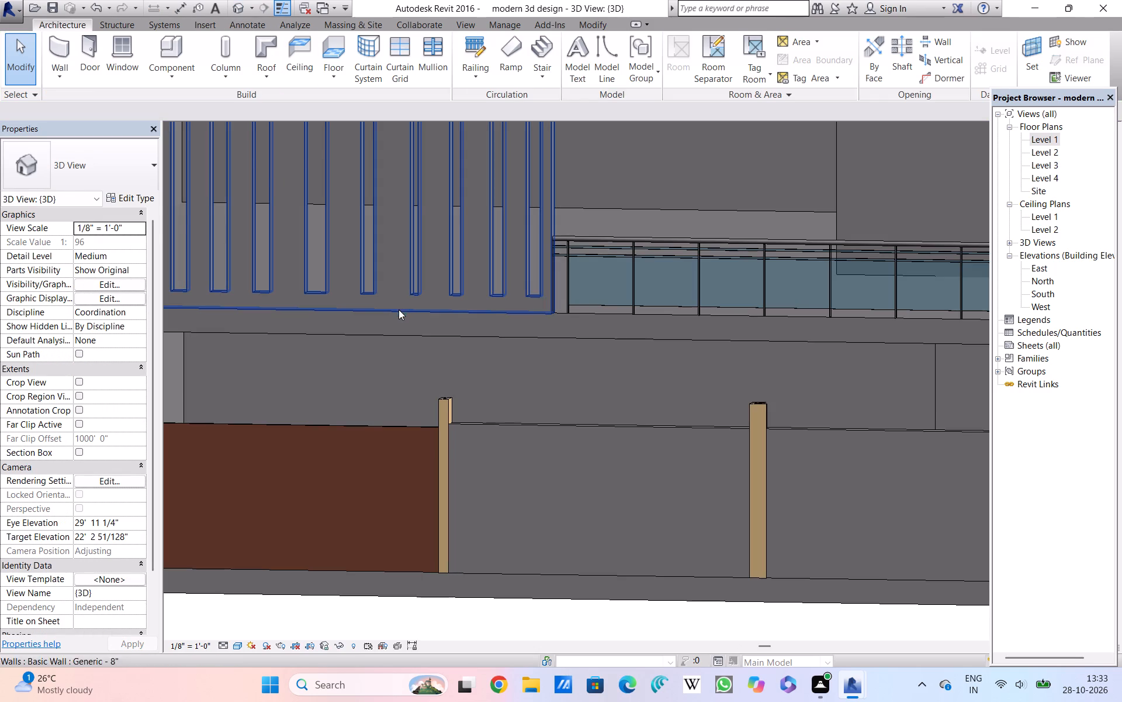
{"action": "scroll", "coordinate": [397, 314], "scroll_direction": "down", "scroll_amount": 1, "text": "shift"}
{"action": "middle_click_drag", "start_coordinate": [397, 314], "coordinate": [437, 318], "text": "shift"}
{"action": "scroll", "coordinate": [438, 318], "scroll_direction": "down", "scroll_amount": 3}
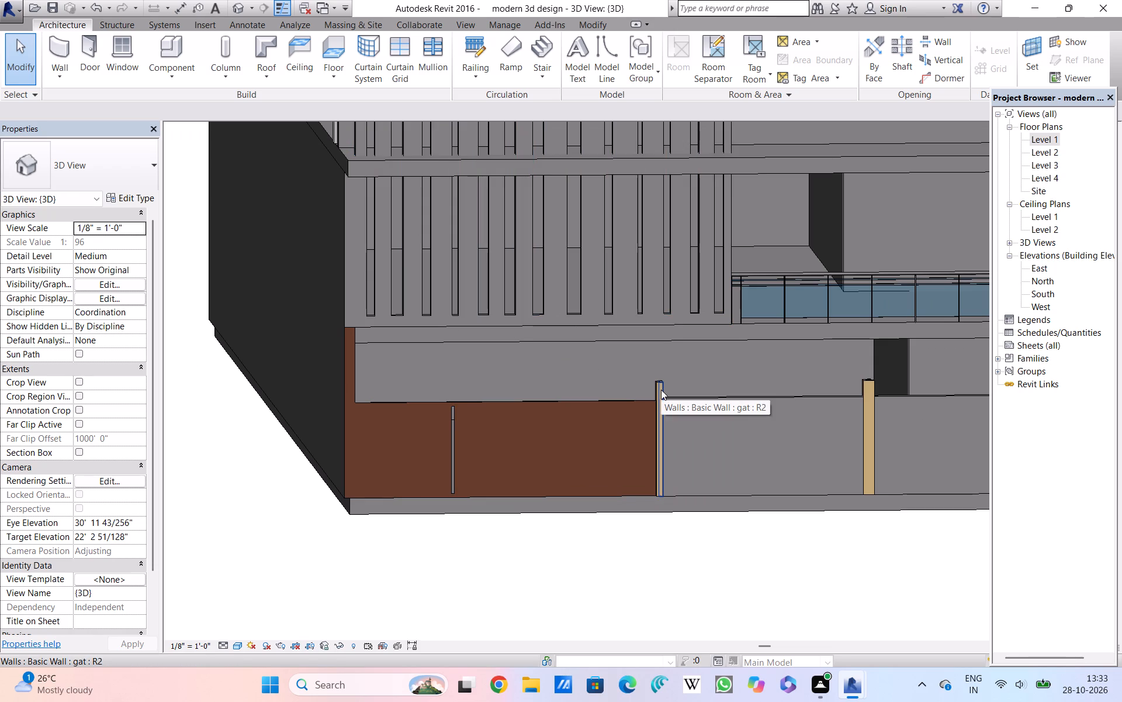
{"action": "middle_click_drag", "start_coordinate": [659, 392], "coordinate": [510, 419]}
{"action": "scroll", "coordinate": [659, 392], "scroll_direction": "down", "scroll_amount": 1}
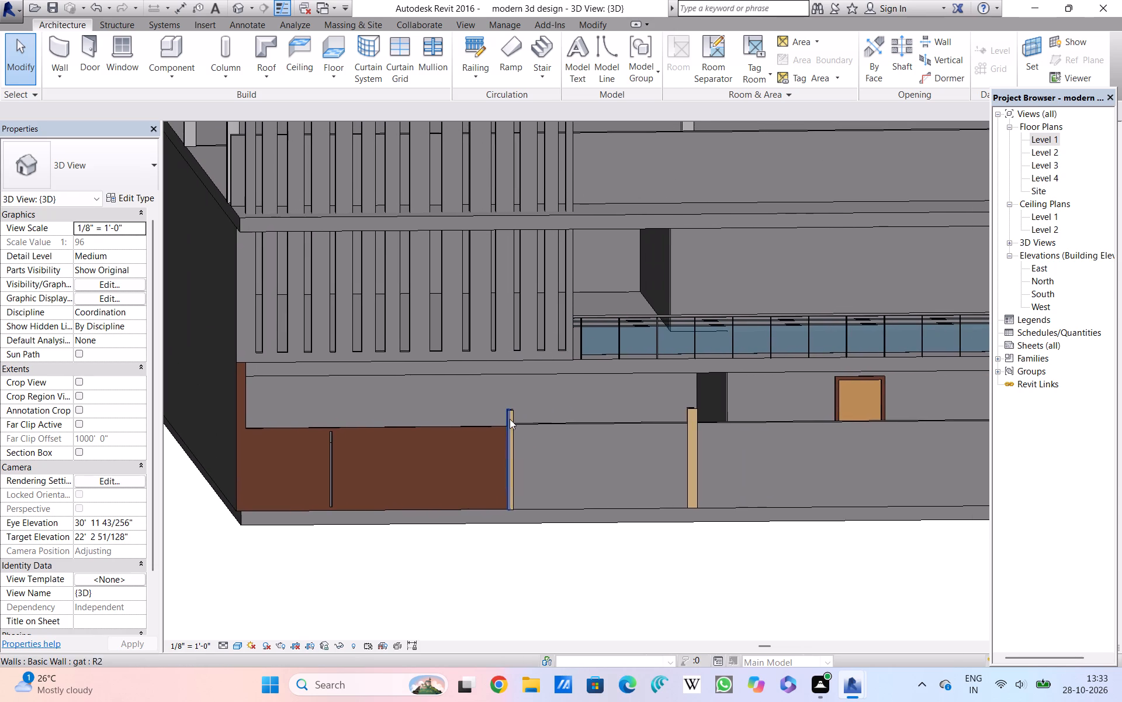
{"action": "scroll", "coordinate": [609, 436], "scroll_direction": "down", "scroll_amount": 1}
{"action": "scroll", "coordinate": [609, 436], "scroll_direction": "up", "scroll_amount": 4}
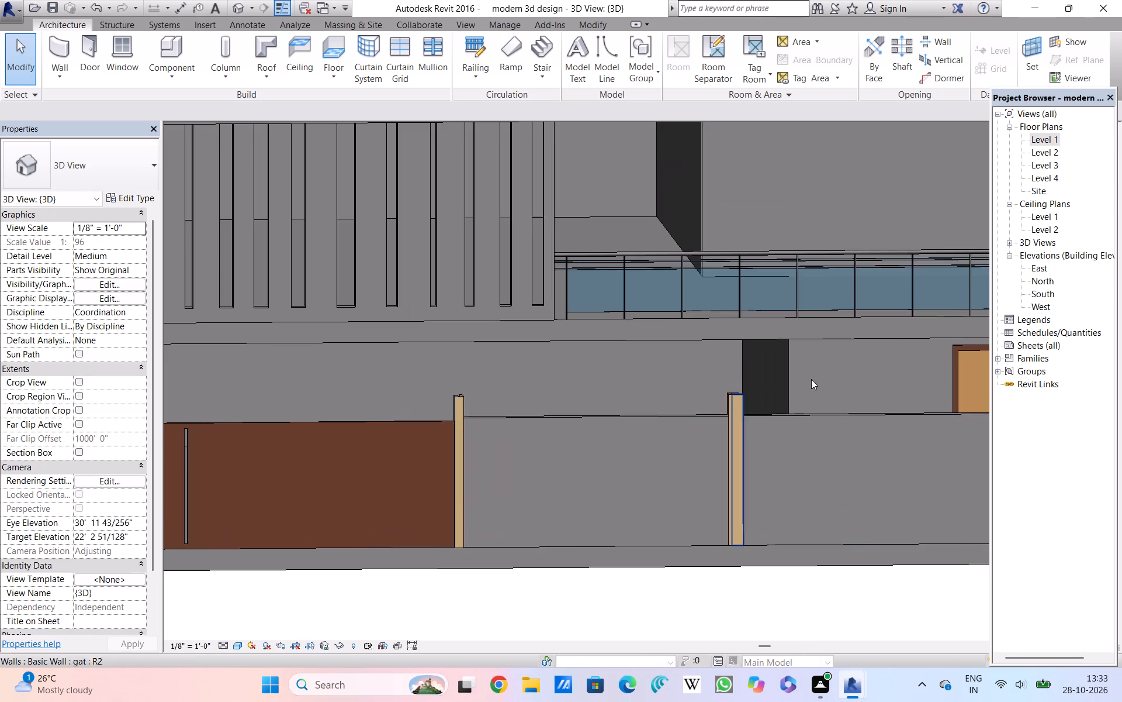
In the Level 1 plan, create a Generic - 12" rectangular floor, 10" wide, spanning between the outer corners of the two gat posts.
{"action": "double_click", "coordinate": [1031, 138]}
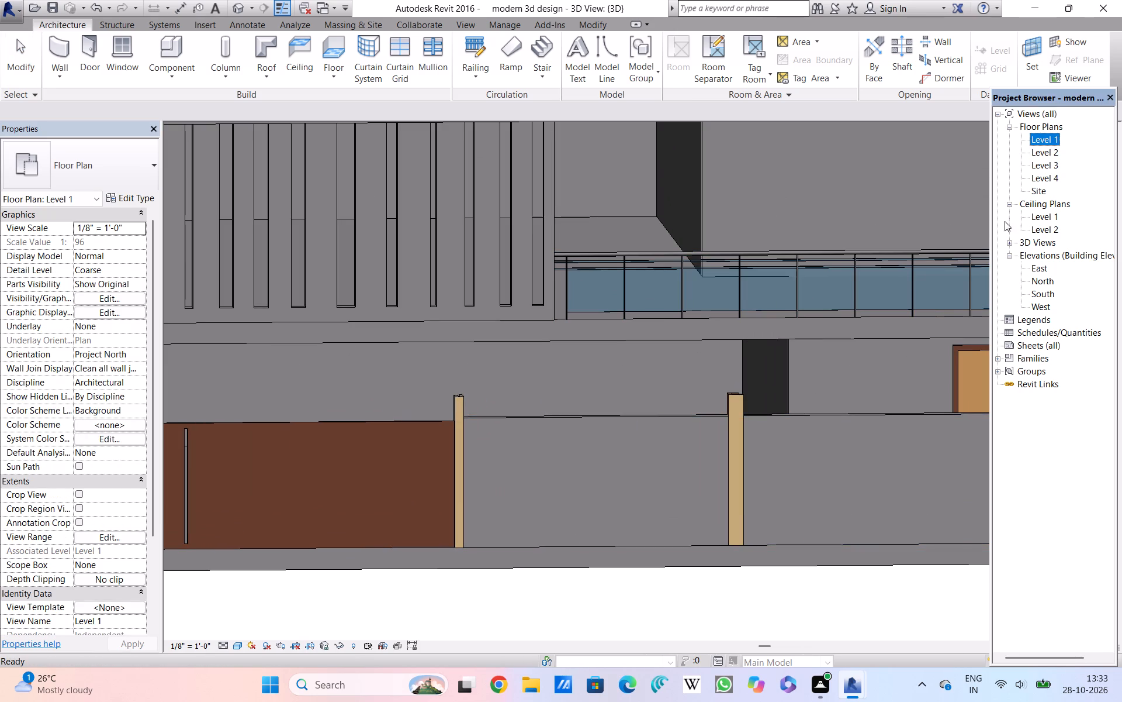
{"action": "double_click", "coordinate": [1037, 135]}
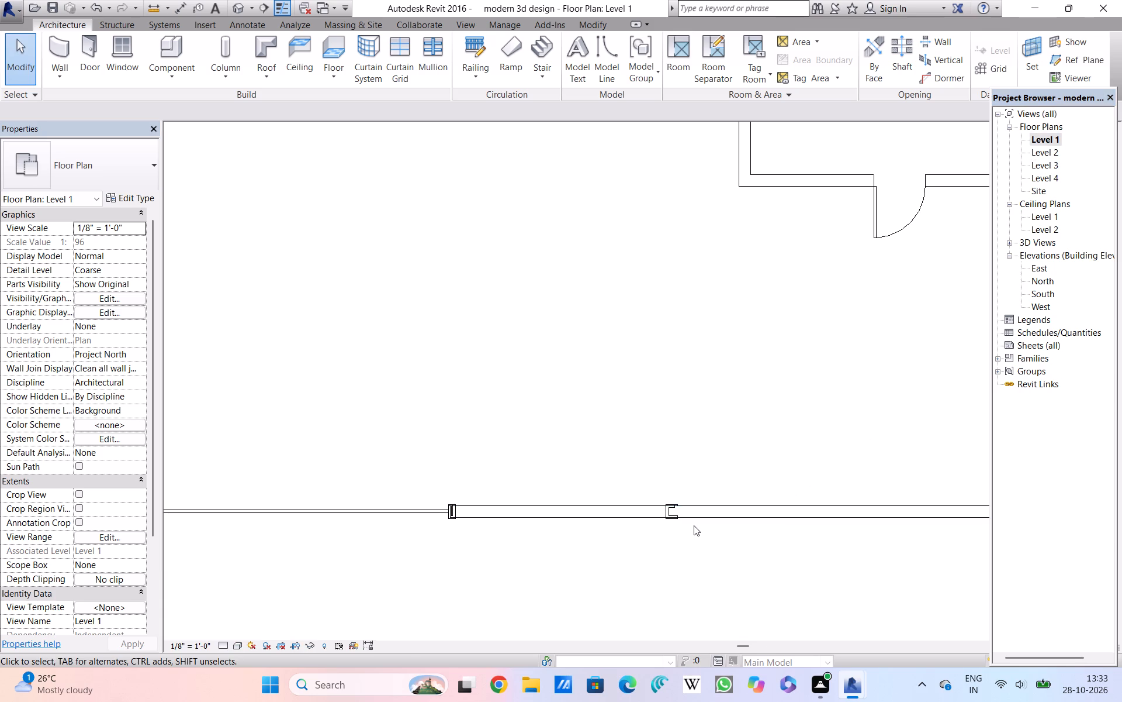
{"action": "scroll", "coordinate": [694, 525], "scroll_direction": "up", "scroll_amount": 5}
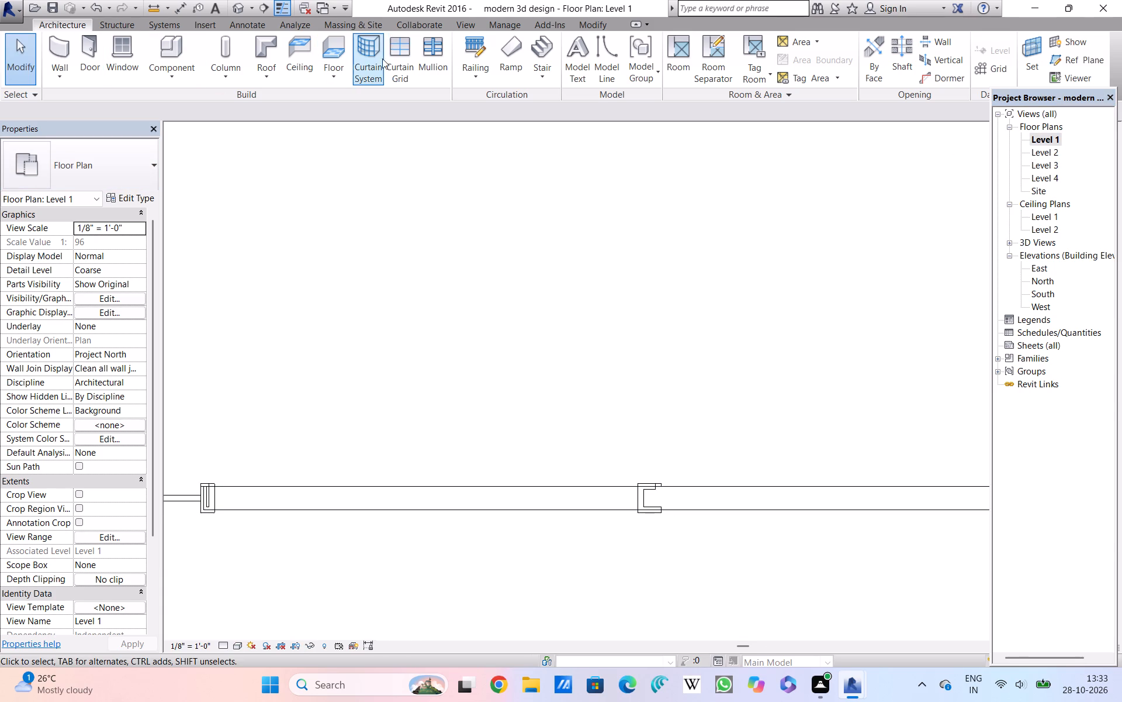
{"action": "double_click", "coordinate": [331, 57]}
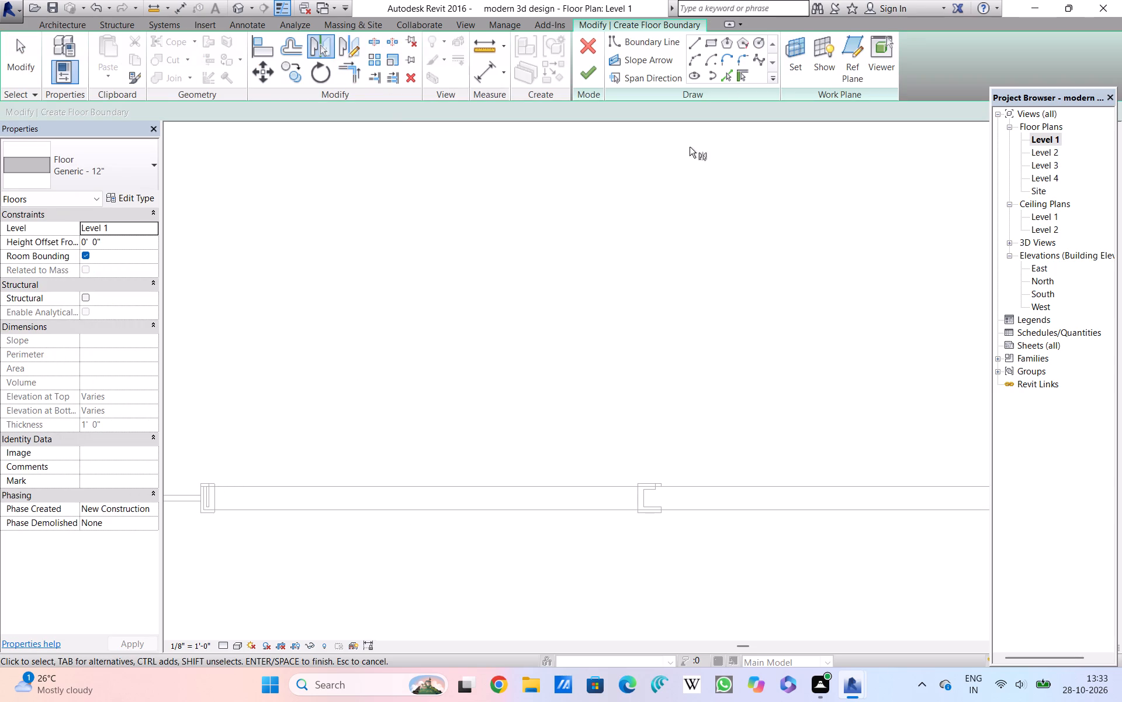
{"action": "left_click", "coordinate": [716, 40]}
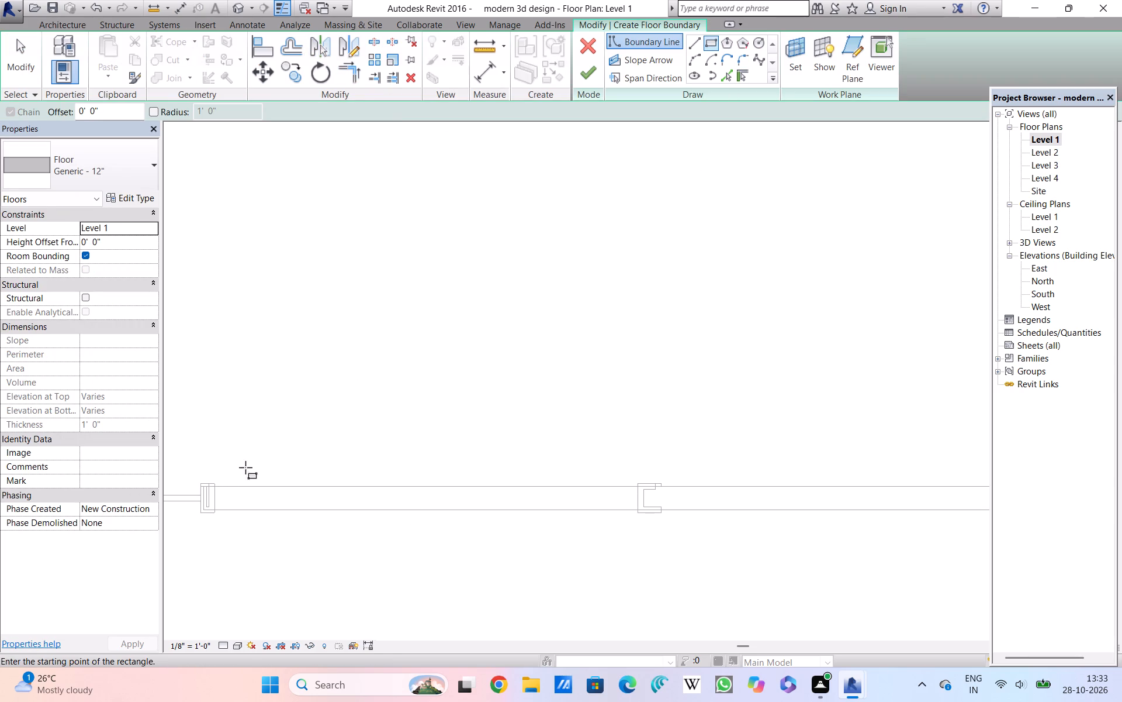
{"action": "scroll", "coordinate": [207, 495], "scroll_direction": "up", "scroll_amount": 6}
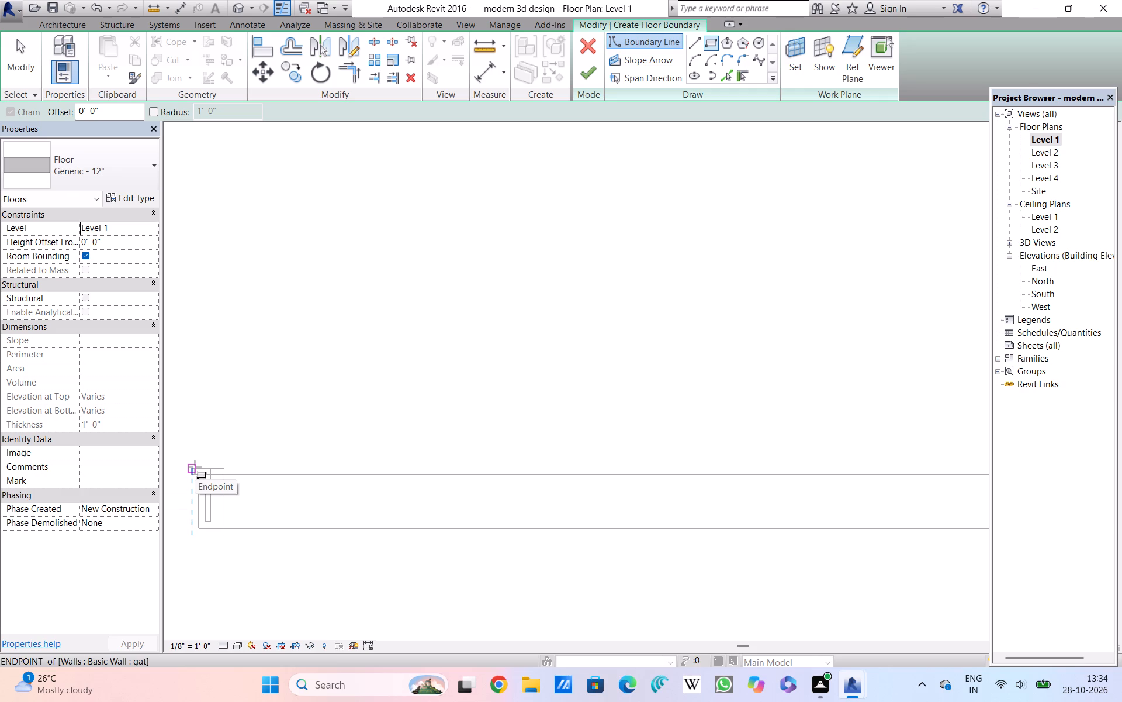
{"action": "left_click", "coordinate": [195, 467]}
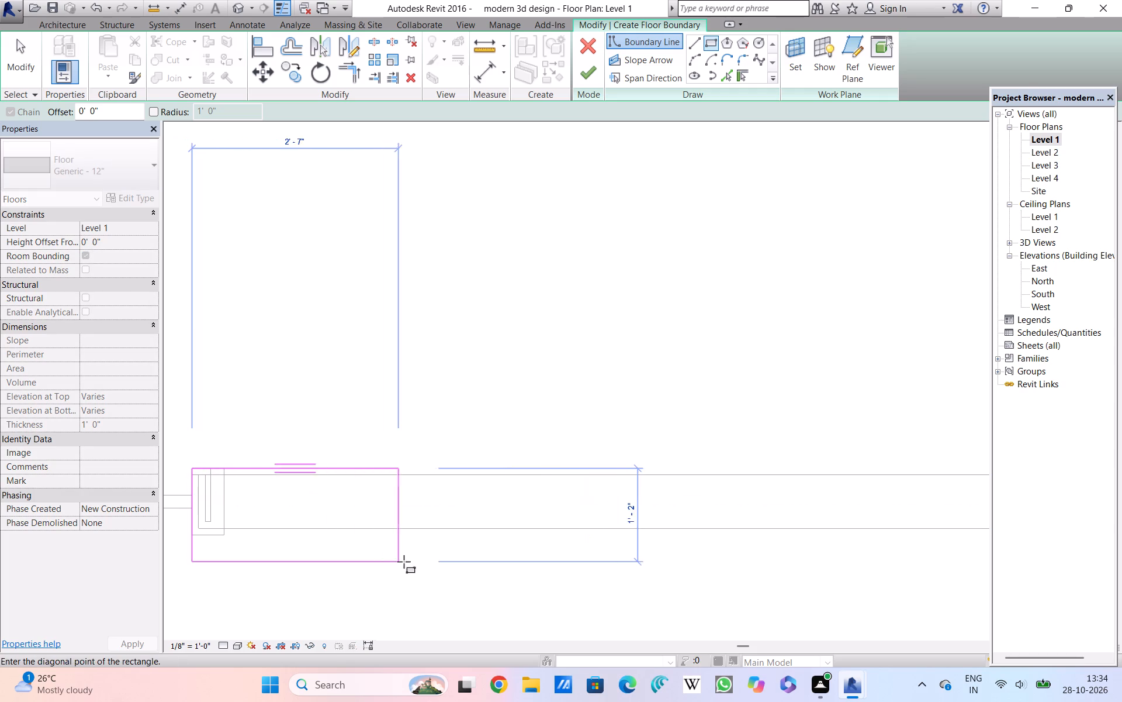
{"action": "scroll", "coordinate": [449, 559], "scroll_direction": "down", "scroll_amount": 7}
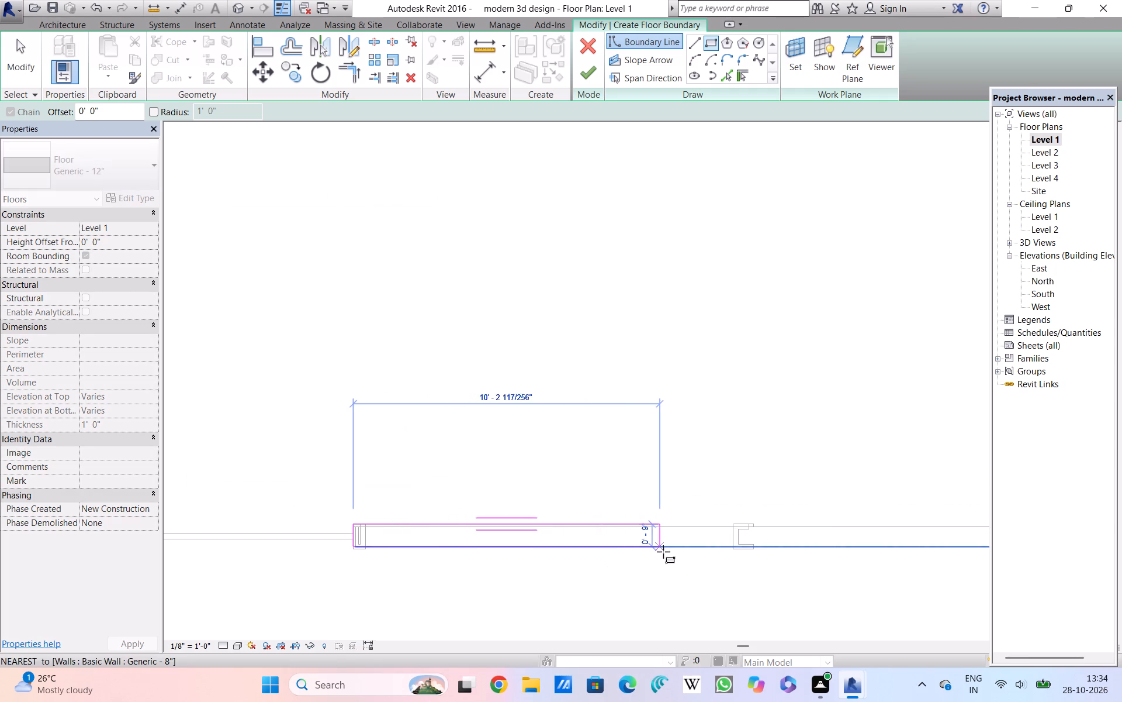
{"action": "scroll", "coordinate": [749, 549], "scroll_direction": "up", "scroll_amount": 10}
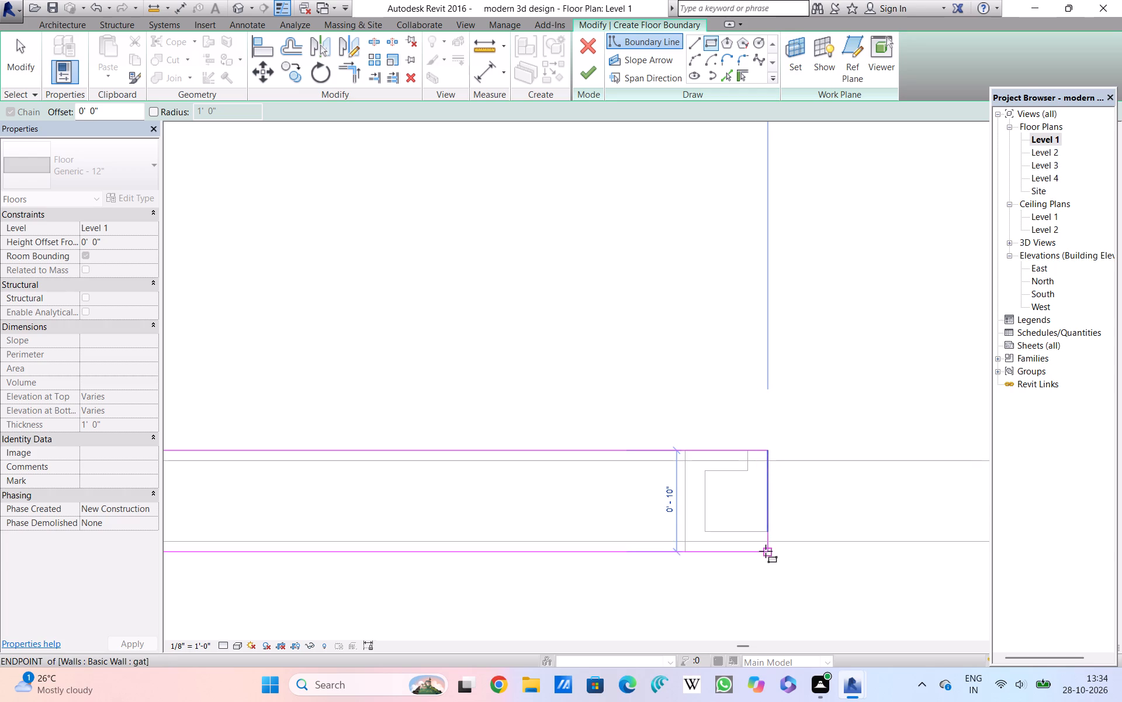
{"action": "left_click", "coordinate": [766, 551]}
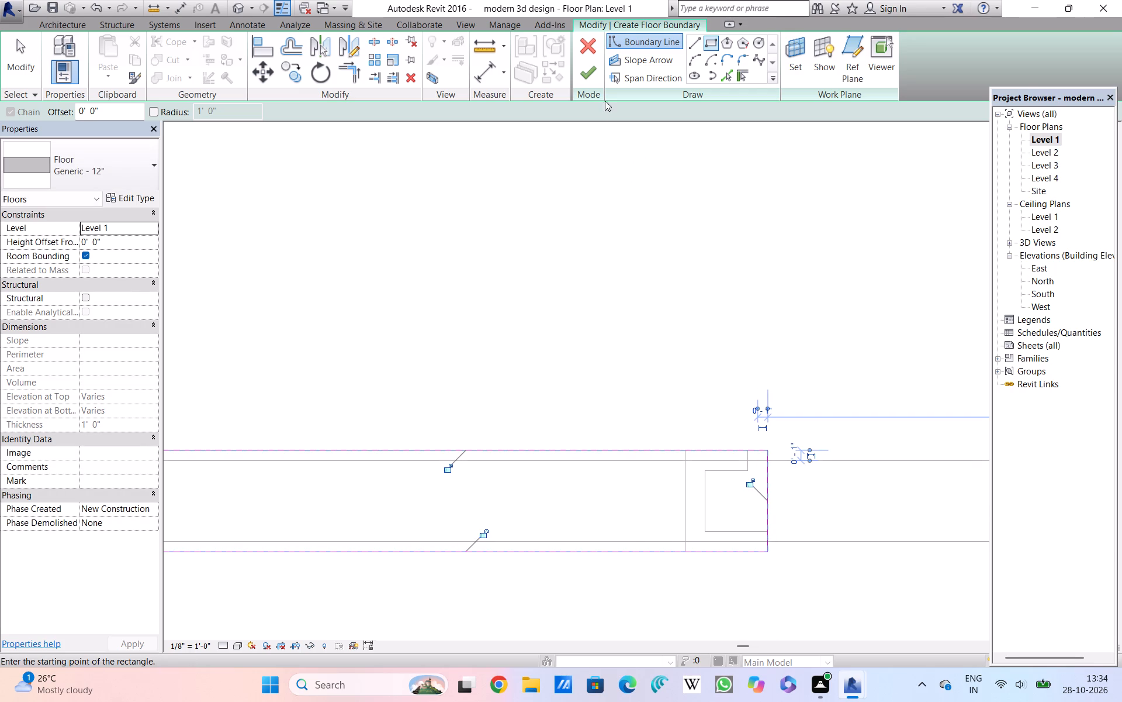
{"action": "left_click", "coordinate": [589, 69]}
{"action": "left_click", "coordinate": [602, 336]}
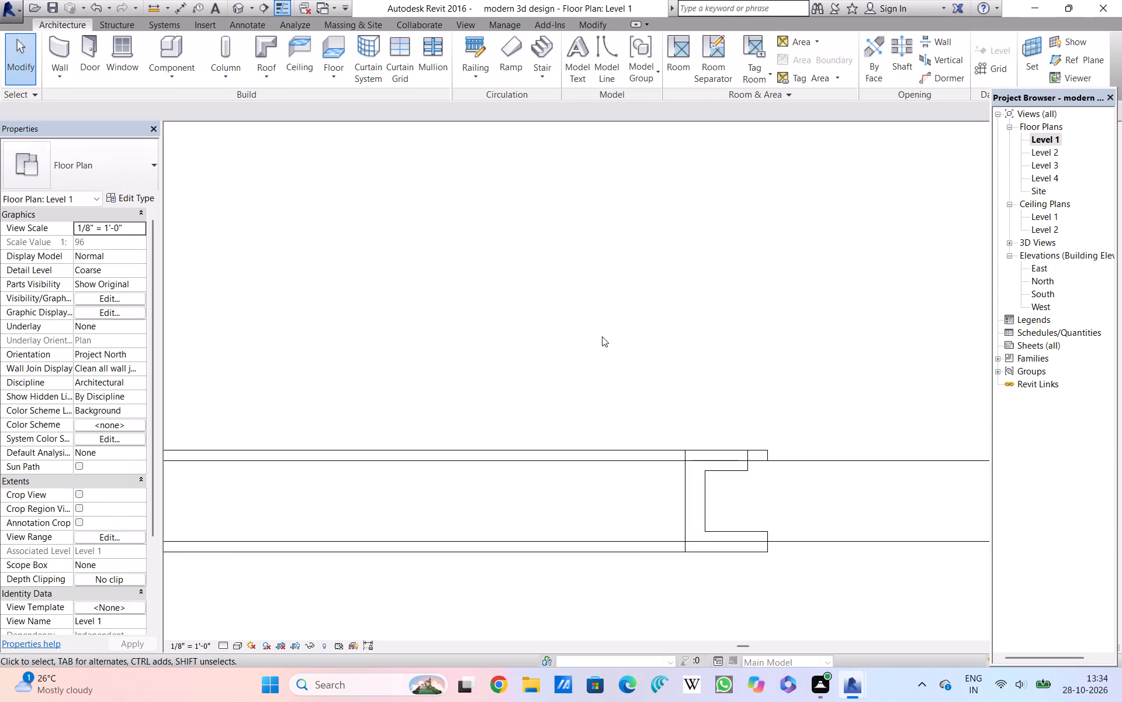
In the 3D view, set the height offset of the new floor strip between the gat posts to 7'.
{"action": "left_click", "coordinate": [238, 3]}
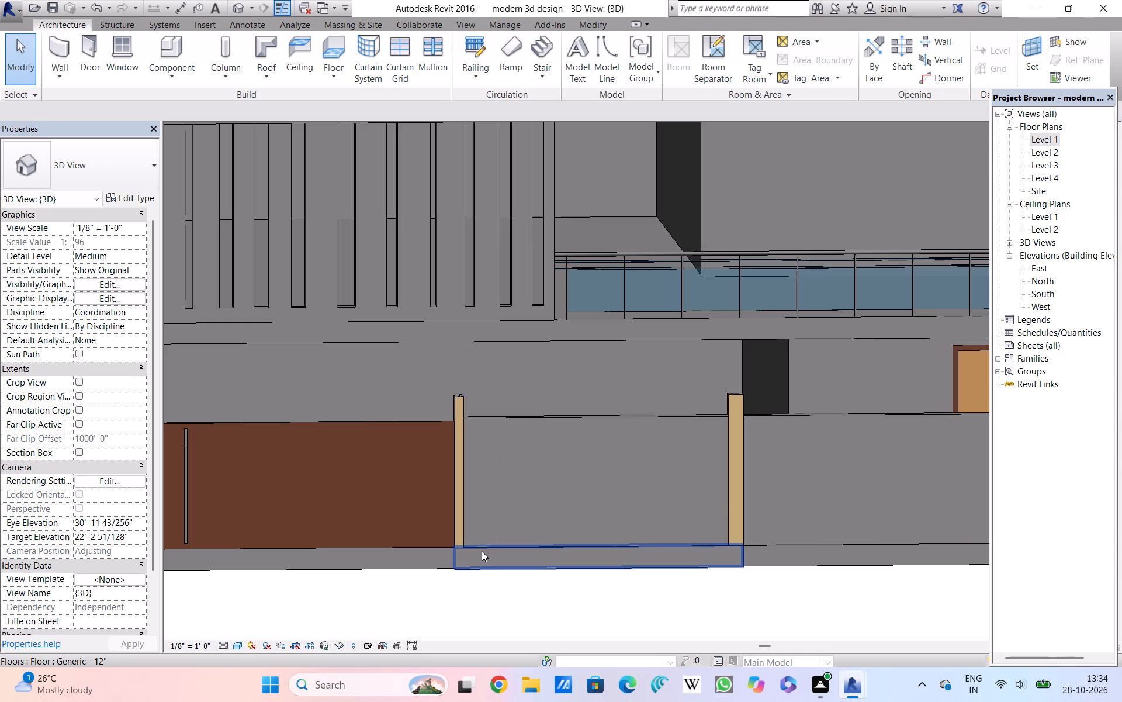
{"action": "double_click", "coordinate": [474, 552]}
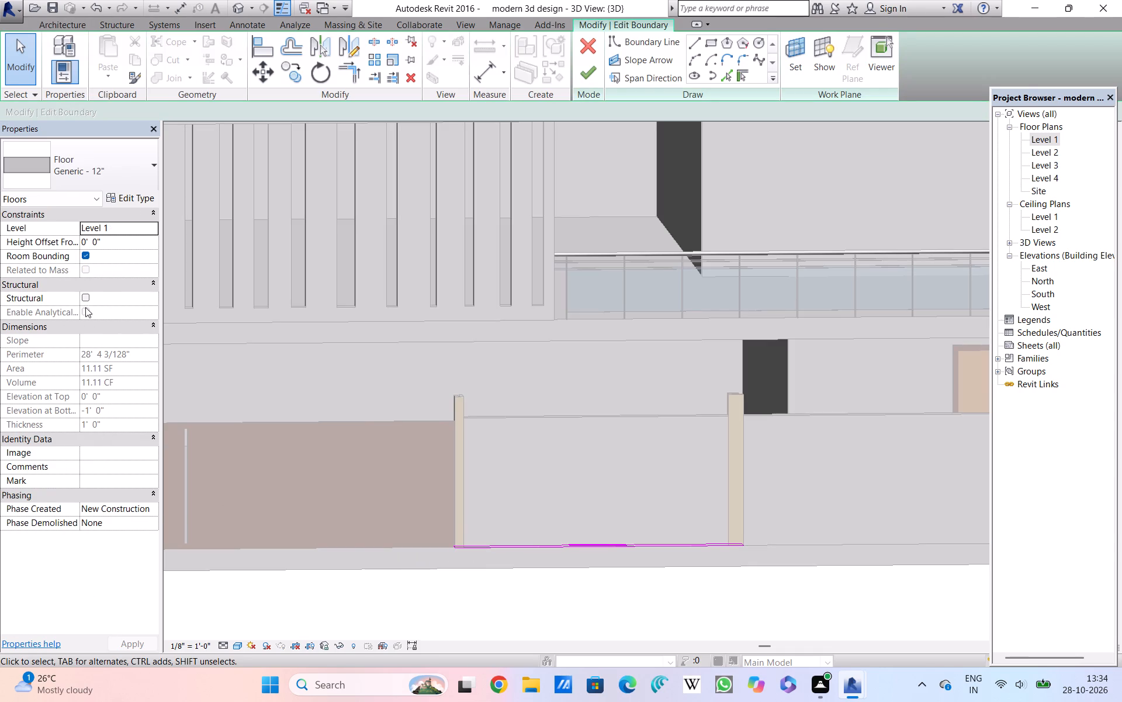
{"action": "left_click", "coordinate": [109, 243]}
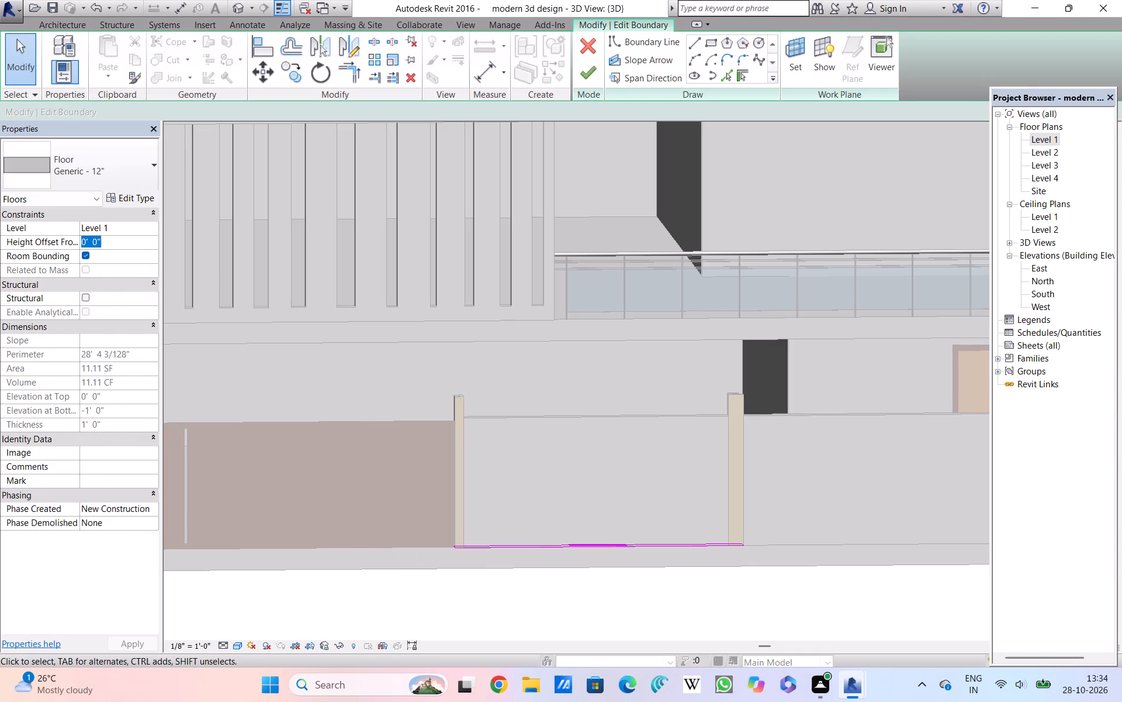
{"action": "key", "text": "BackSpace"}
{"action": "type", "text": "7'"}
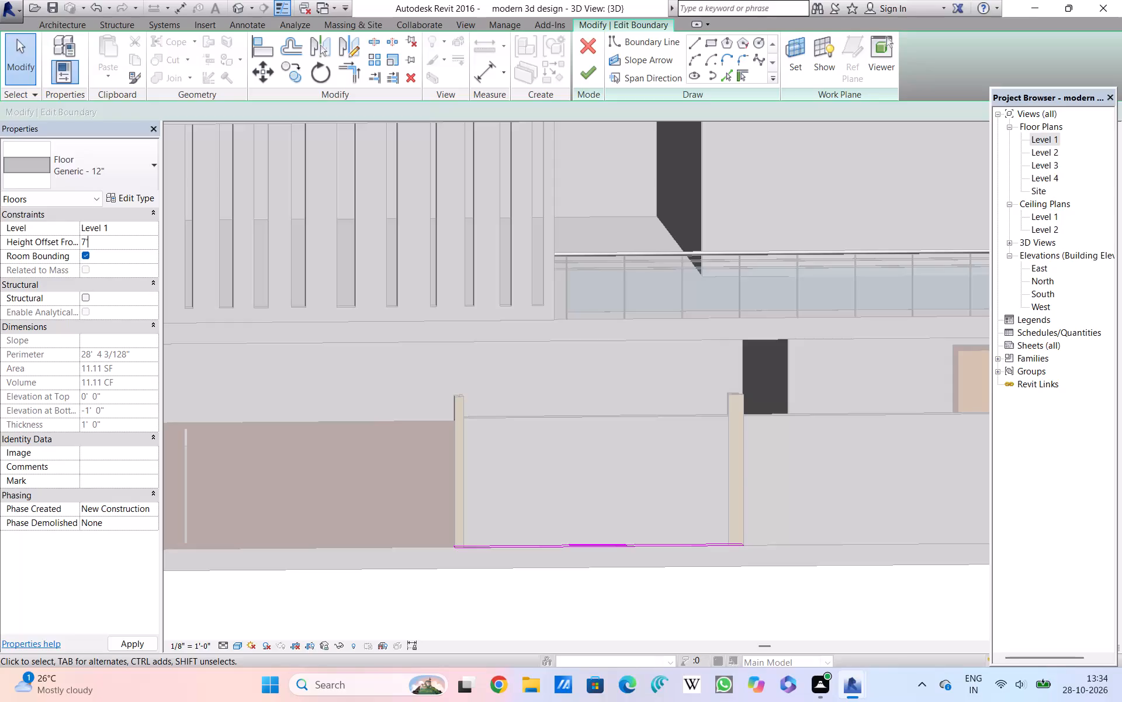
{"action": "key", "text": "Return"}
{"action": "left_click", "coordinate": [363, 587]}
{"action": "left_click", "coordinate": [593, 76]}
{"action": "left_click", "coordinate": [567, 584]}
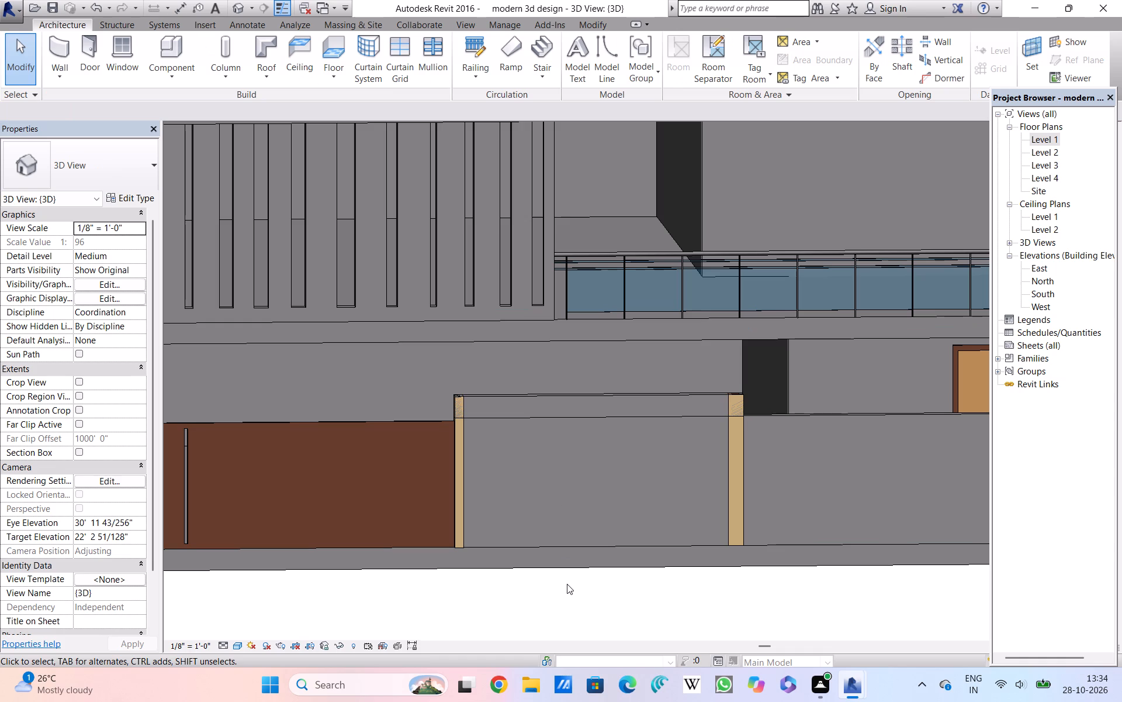
Set the height offset of the floor slab spanning the two gat posts to 7' 6".
{"action": "middle_click_drag", "start_coordinate": [567, 584], "coordinate": [584, 548], "text": "shift"}
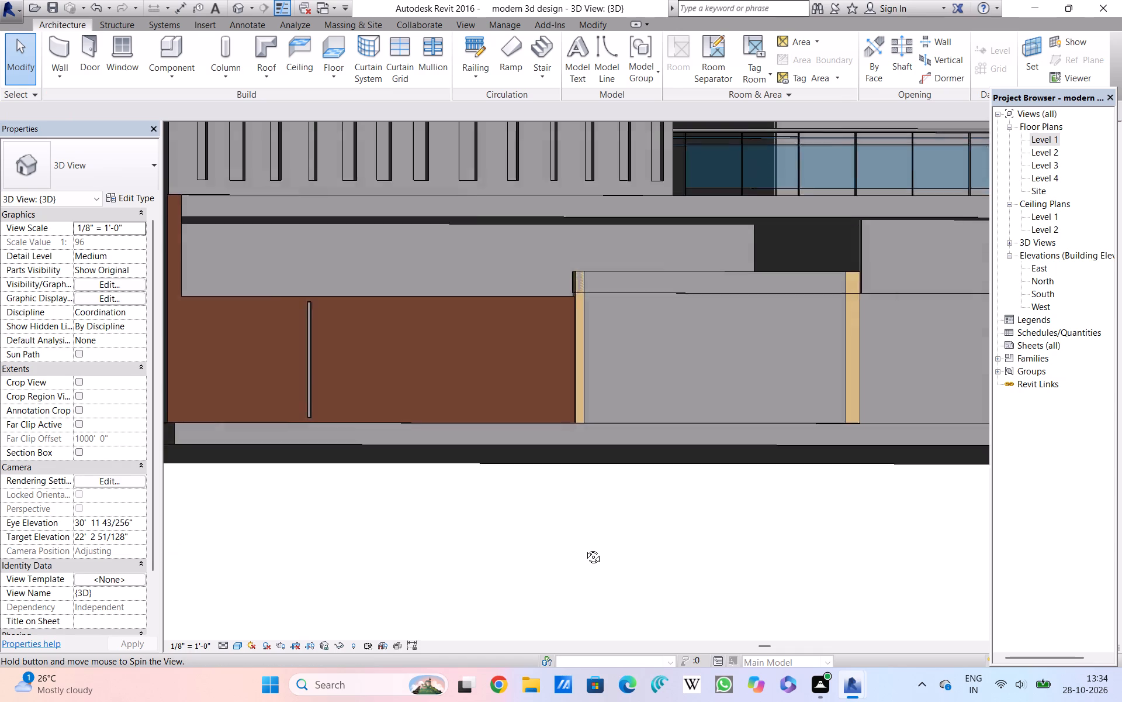
{"action": "middle_click_drag", "start_coordinate": [584, 548], "coordinate": [567, 566], "text": "shift"}
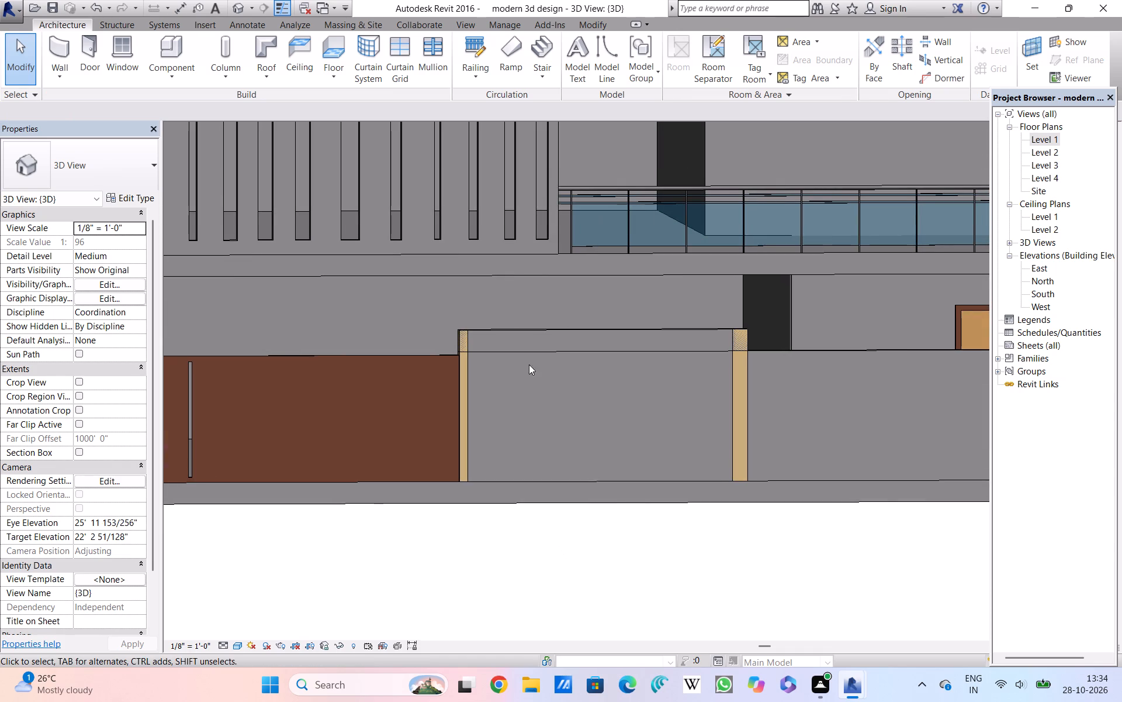
{"action": "left_click", "coordinate": [505, 333]}
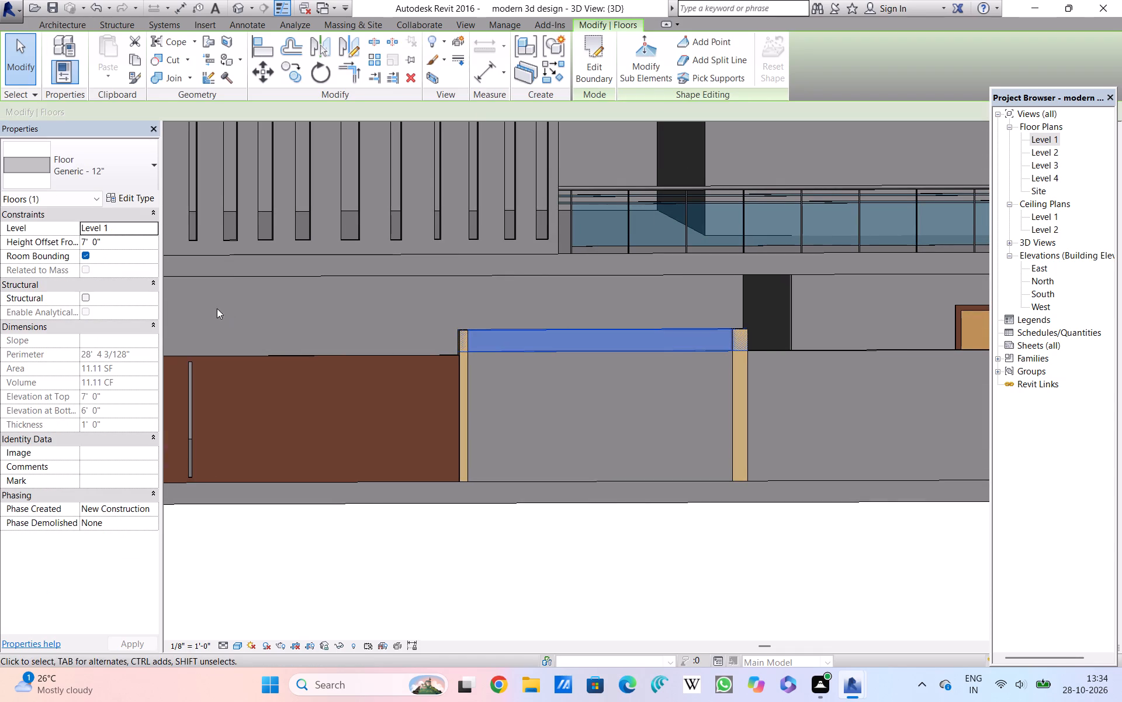
{"action": "left_click", "coordinate": [101, 242]}
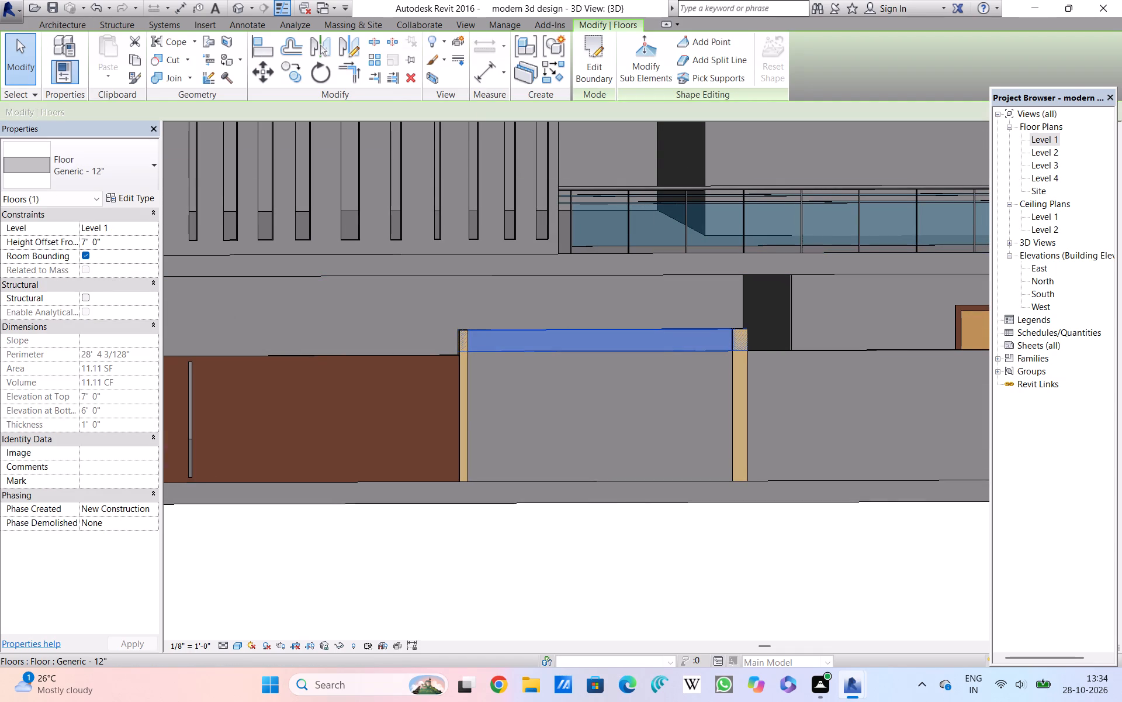
{"action": "left_click_drag", "start_coordinate": [101, 242], "coordinate": [70, 235]}
{"action": "key", "text": "BackSpace"}
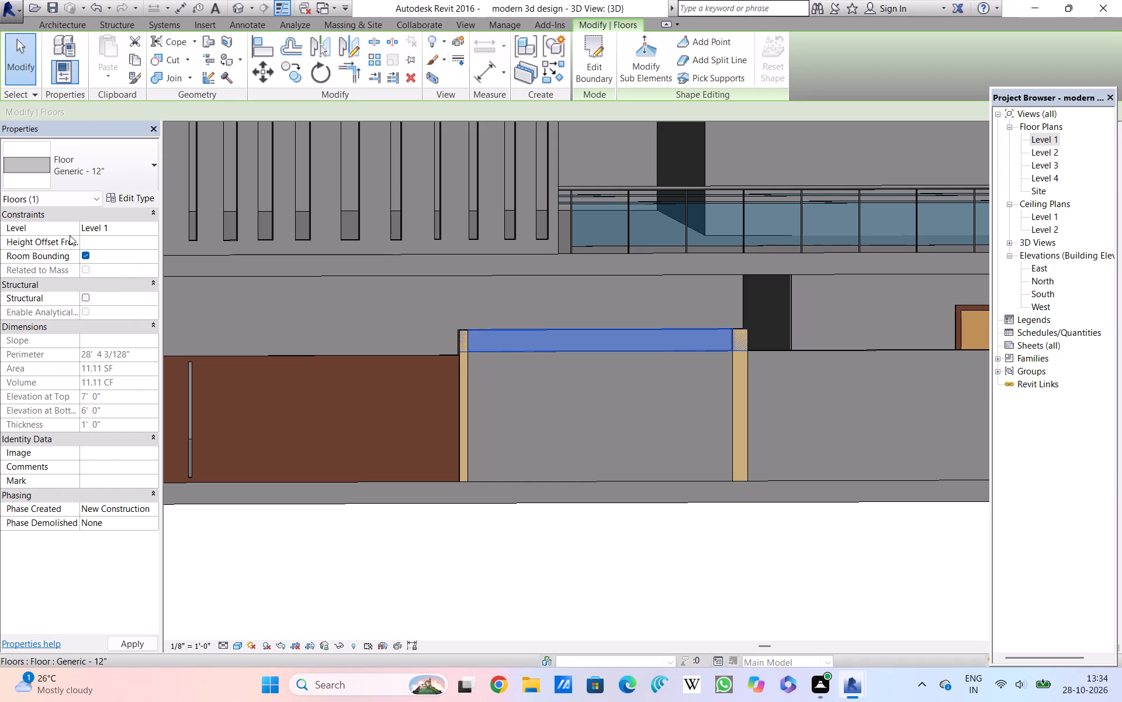
{"action": "key", "text": "7"}
{"action": "key", "text": "apostrophe"}
{"action": "key", "text": "6"}
{"action": "key", "text": "shift+quotedbl"}
{"action": "key", "text": "Return"}
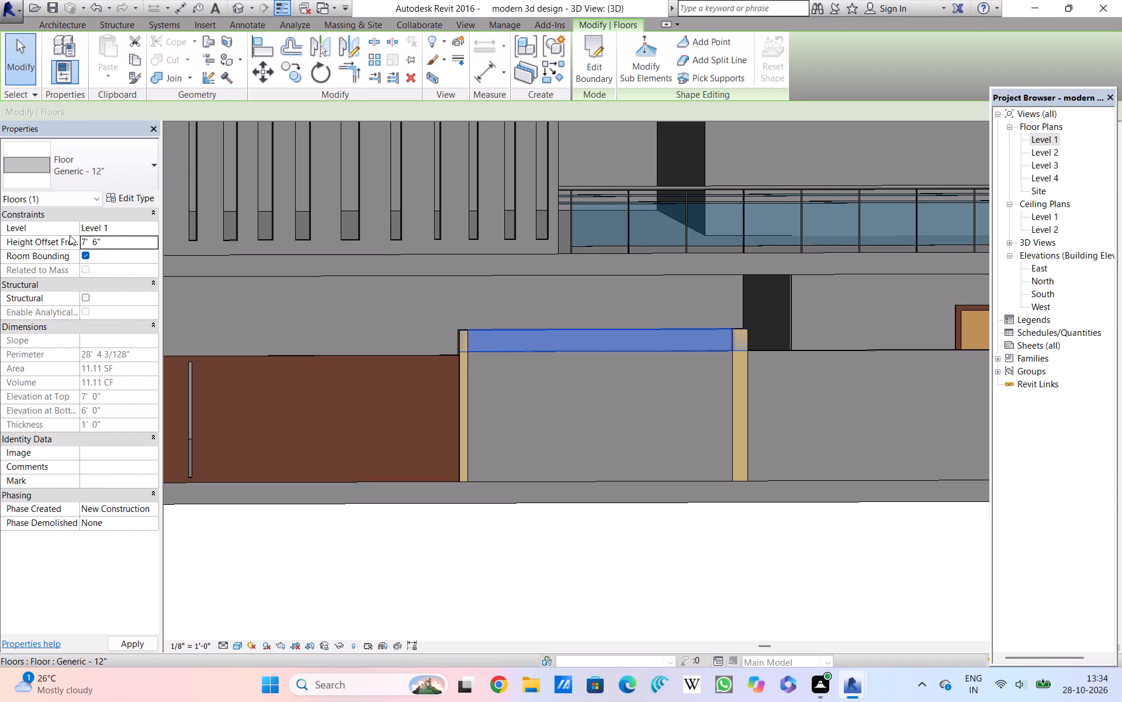
{"action": "left_click", "coordinate": [322, 327]}
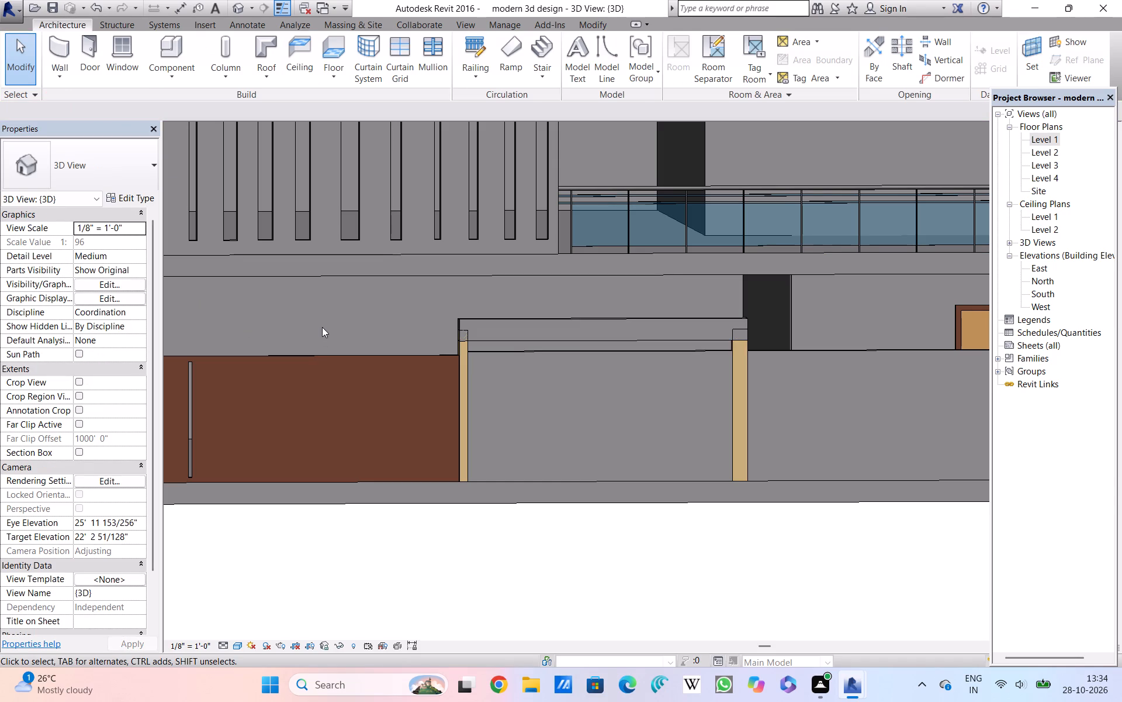
Examine the slab-topped gat posts, gate and front boundary wall against the whole front facade in the 3D view.
{"action": "middle_click_drag", "start_coordinate": [321, 331], "coordinate": [351, 363], "text": "shift"}
{"action": "scroll", "coordinate": [351, 363], "scroll_direction": "down", "scroll_amount": 5}
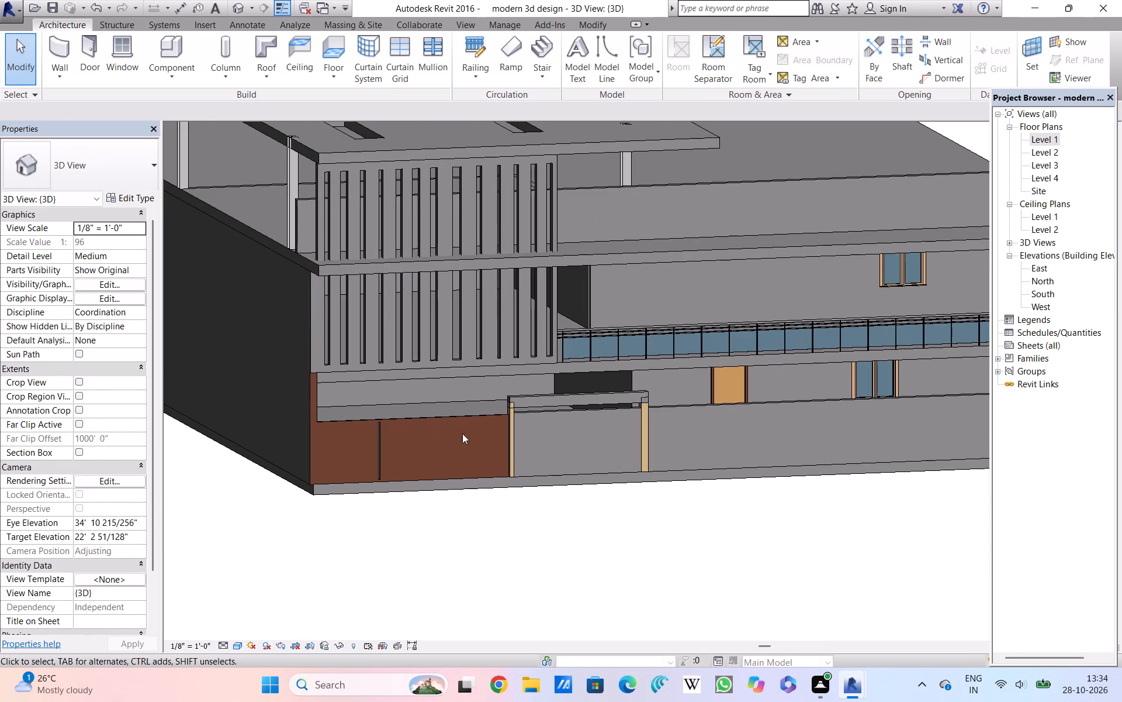
{"action": "middle_click_drag", "start_coordinate": [515, 504], "coordinate": [476, 505], "text": "shift"}
{"action": "scroll", "coordinate": [475, 503], "scroll_direction": "down", "scroll_amount": 1}
{"action": "middle_click_drag", "start_coordinate": [480, 507], "coordinate": [477, 487], "text": "shift"}
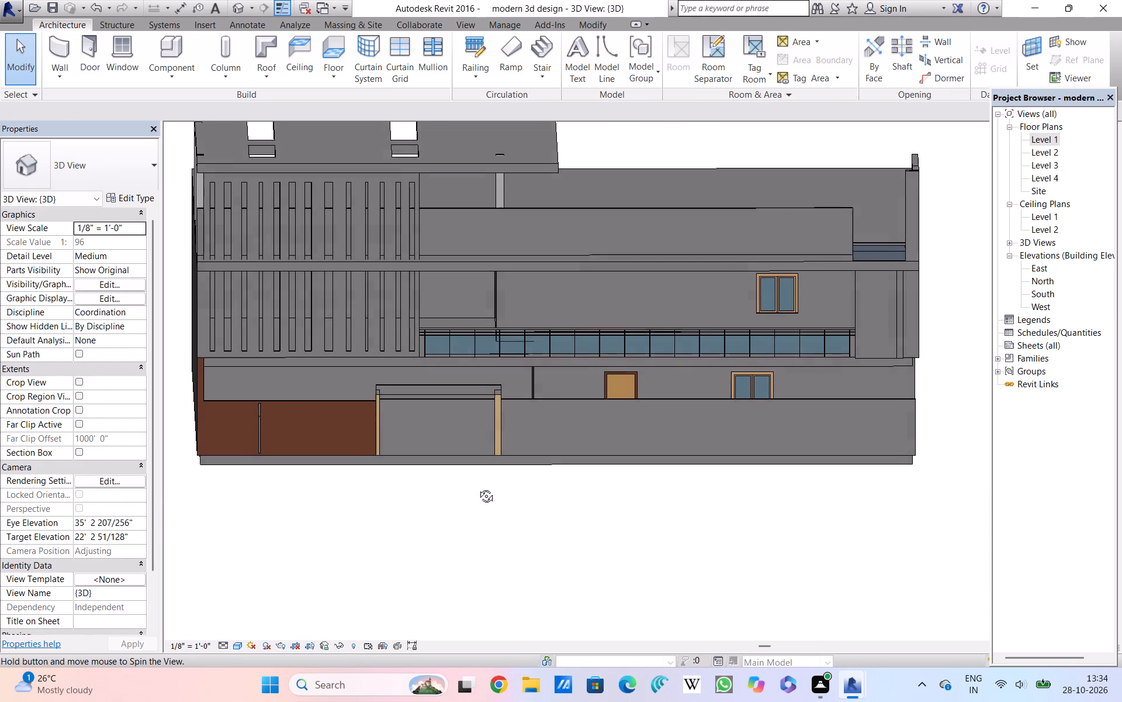
{"action": "middle_click_drag", "start_coordinate": [477, 487], "coordinate": [479, 486], "text": "shift"}
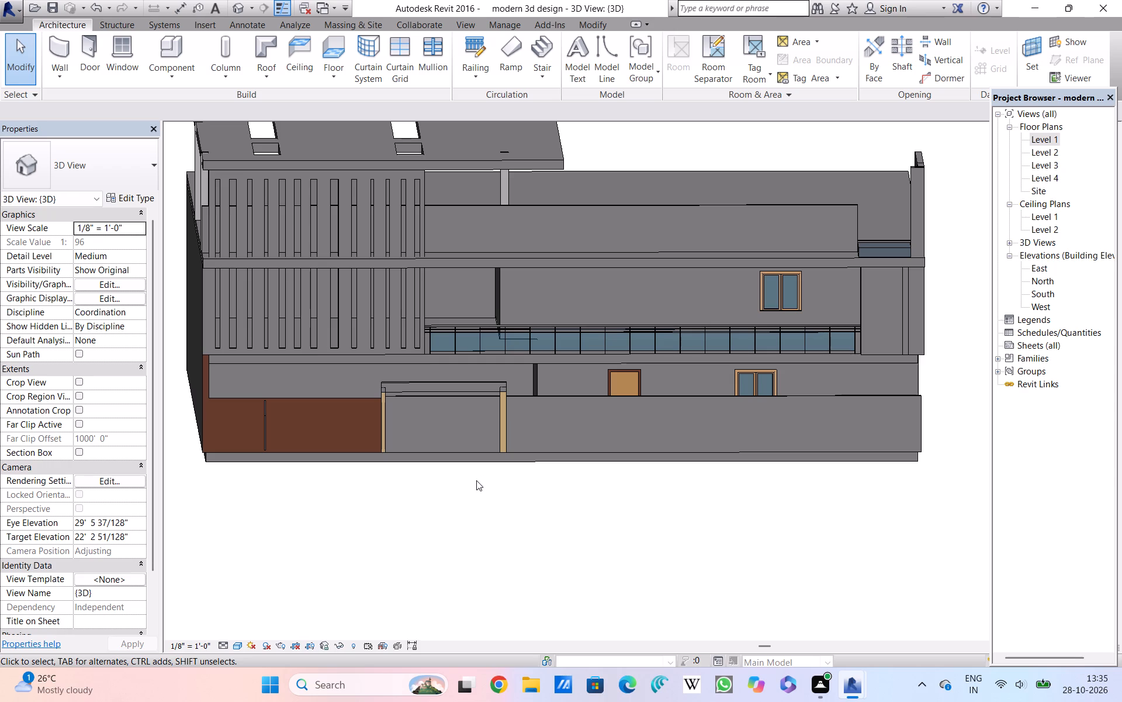
{"action": "middle_click_drag", "start_coordinate": [476, 480], "coordinate": [483, 448], "text": "shift"}
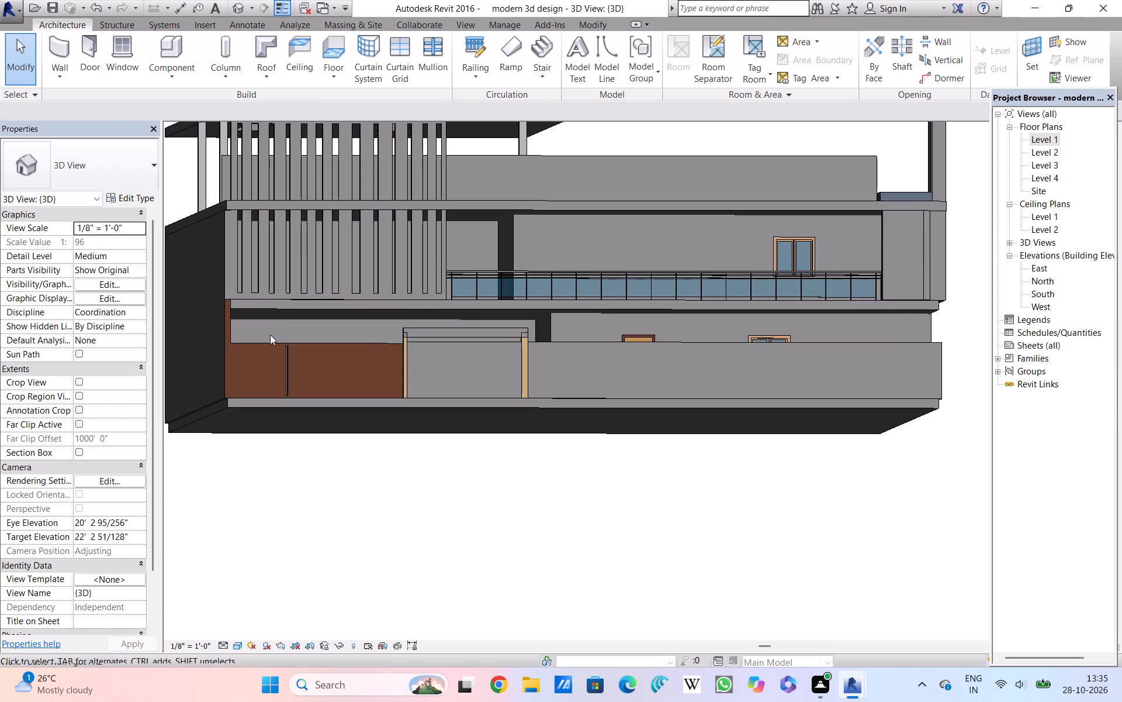
In the Level 1 plan, start a sketched Compound Ceiling and draw a boundary line about 47' 6" long down the left side wall past the front corner.
{"action": "left_click", "coordinate": [300, 57]}
{"action": "left_click", "coordinate": [459, 299]}
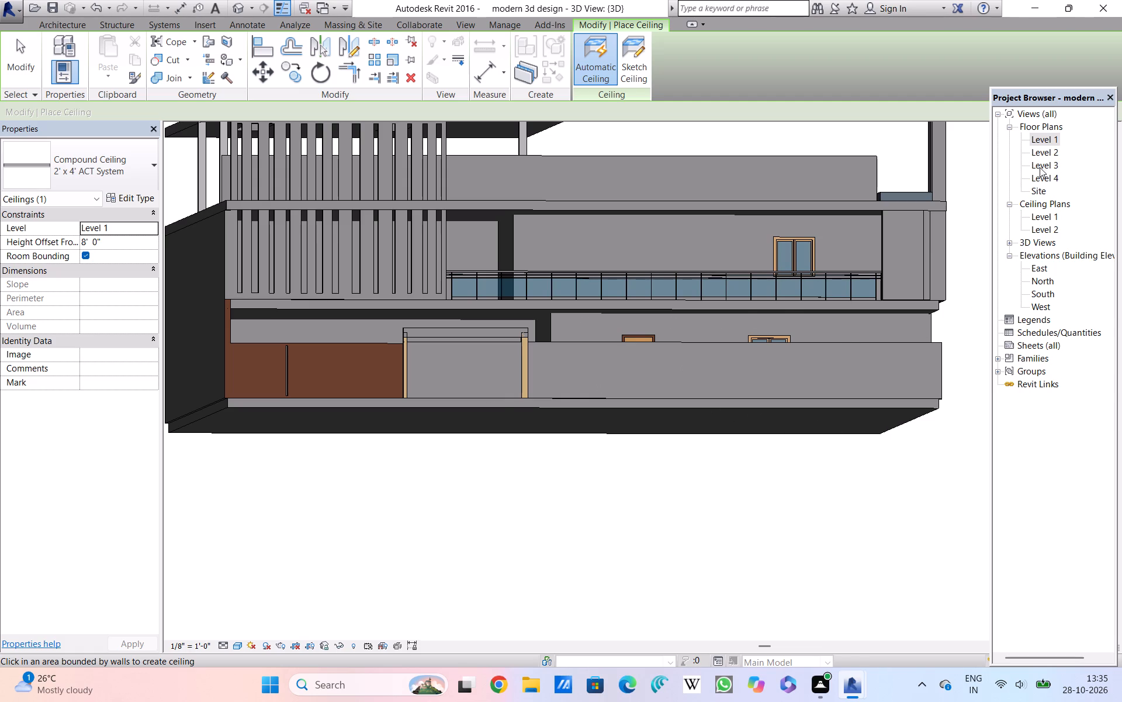
{"action": "left_click", "coordinate": [1043, 142]}
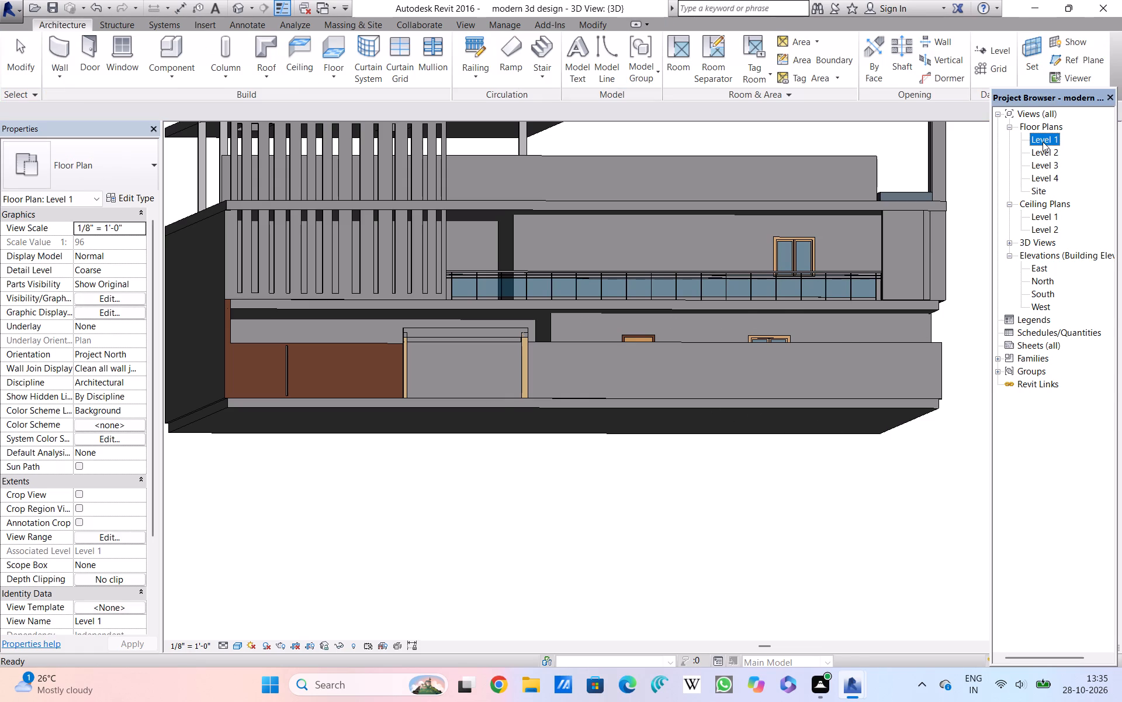
{"action": "left_click", "coordinate": [1043, 142]}
{"action": "scroll", "coordinate": [567, 512], "scroll_direction": "down", "scroll_amount": 1}
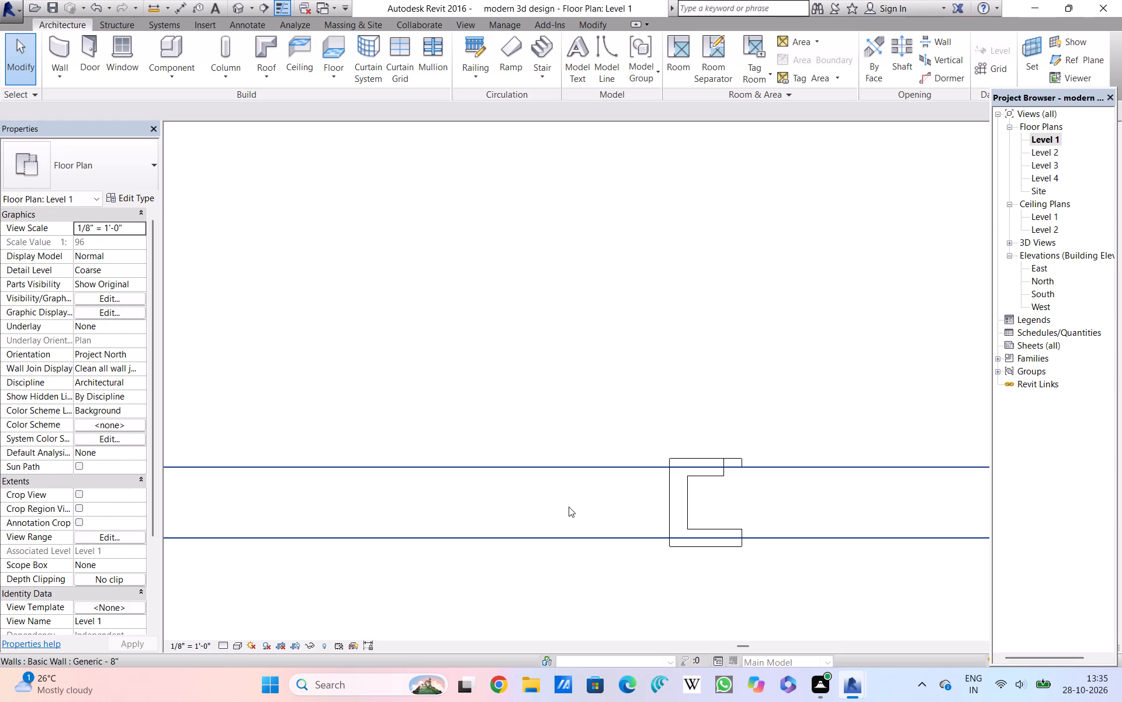
{"action": "scroll", "coordinate": [559, 379], "scroll_direction": "down", "scroll_amount": 6}
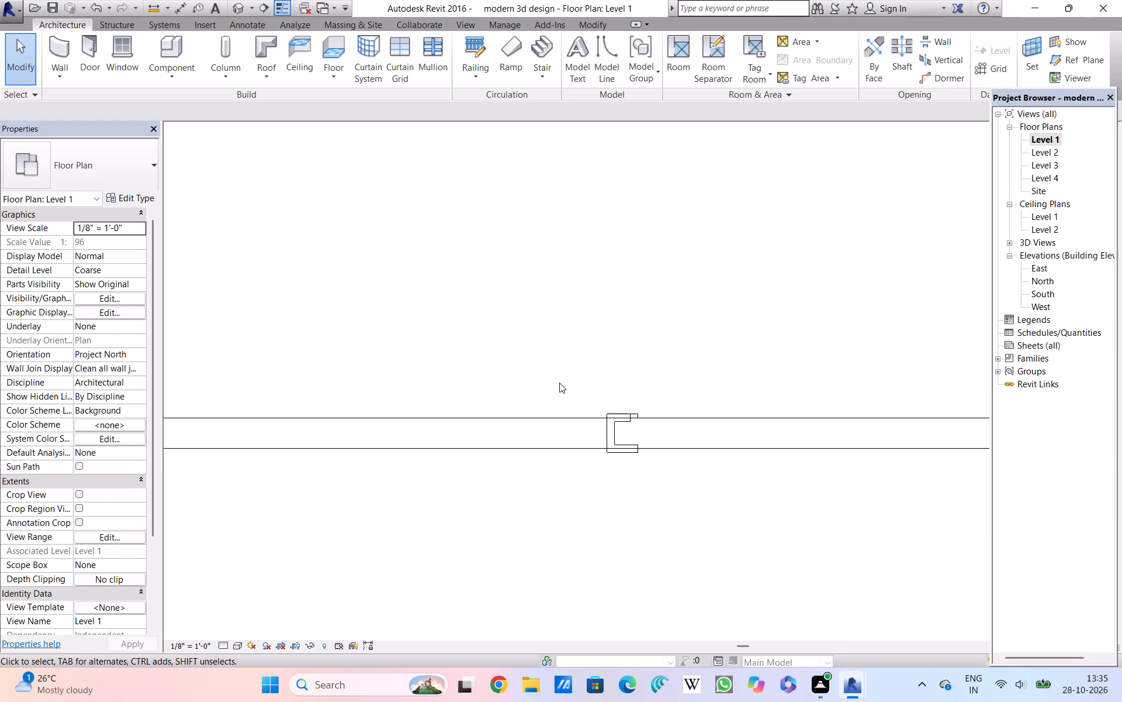
{"action": "scroll", "coordinate": [559, 383], "scroll_direction": "down", "scroll_amount": 2}
{"action": "middle_click_drag", "start_coordinate": [549, 350], "coordinate": [597, 484]}
{"action": "scroll", "coordinate": [551, 364], "scroll_direction": "down", "scroll_amount": 1}
{"action": "scroll", "coordinate": [597, 477], "scroll_direction": "down", "scroll_amount": 4}
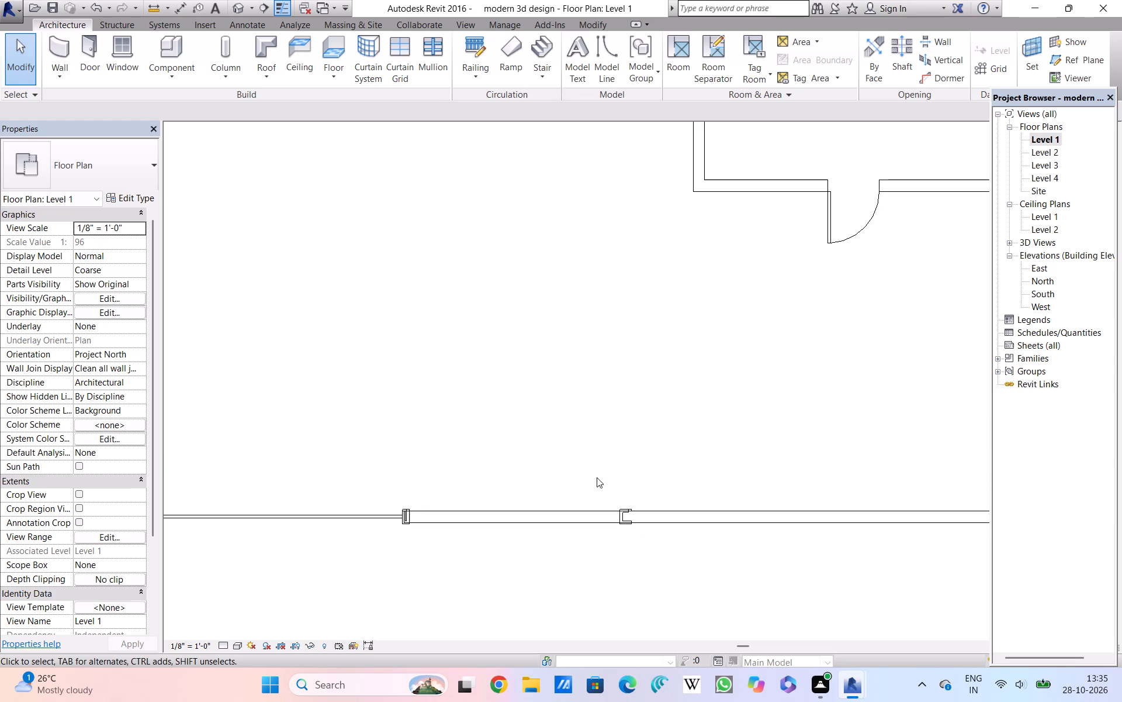
{"action": "scroll", "coordinate": [597, 477], "scroll_direction": "down", "scroll_amount": 5}
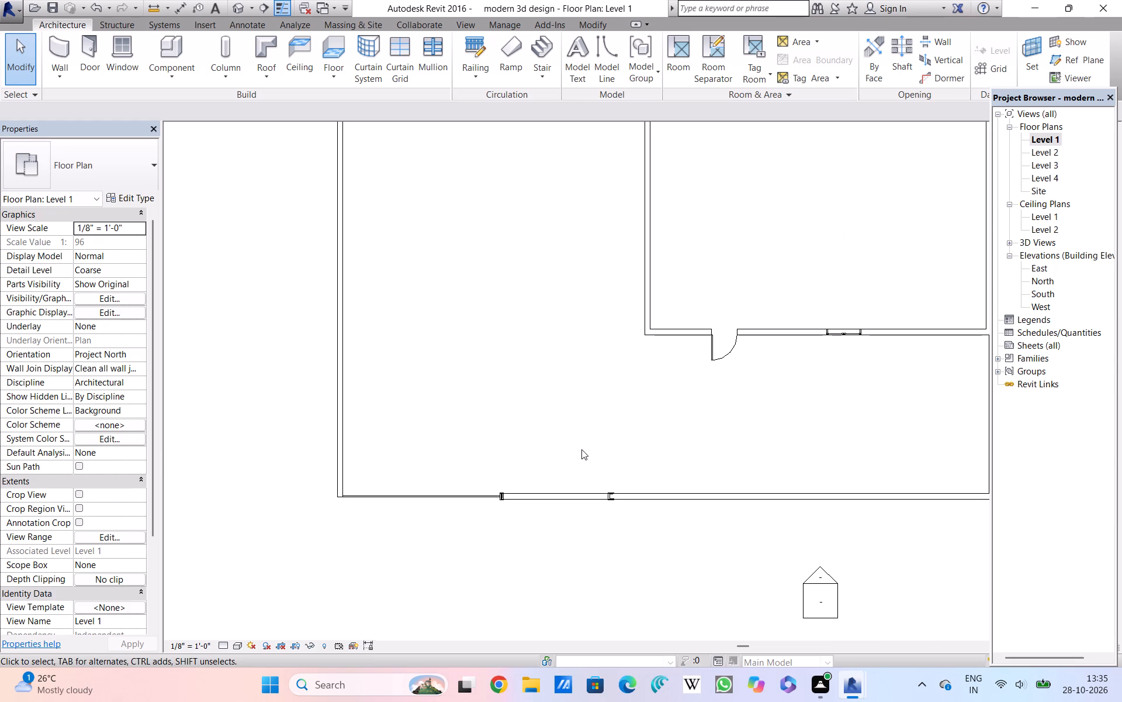
{"action": "left_click", "coordinate": [302, 64]}
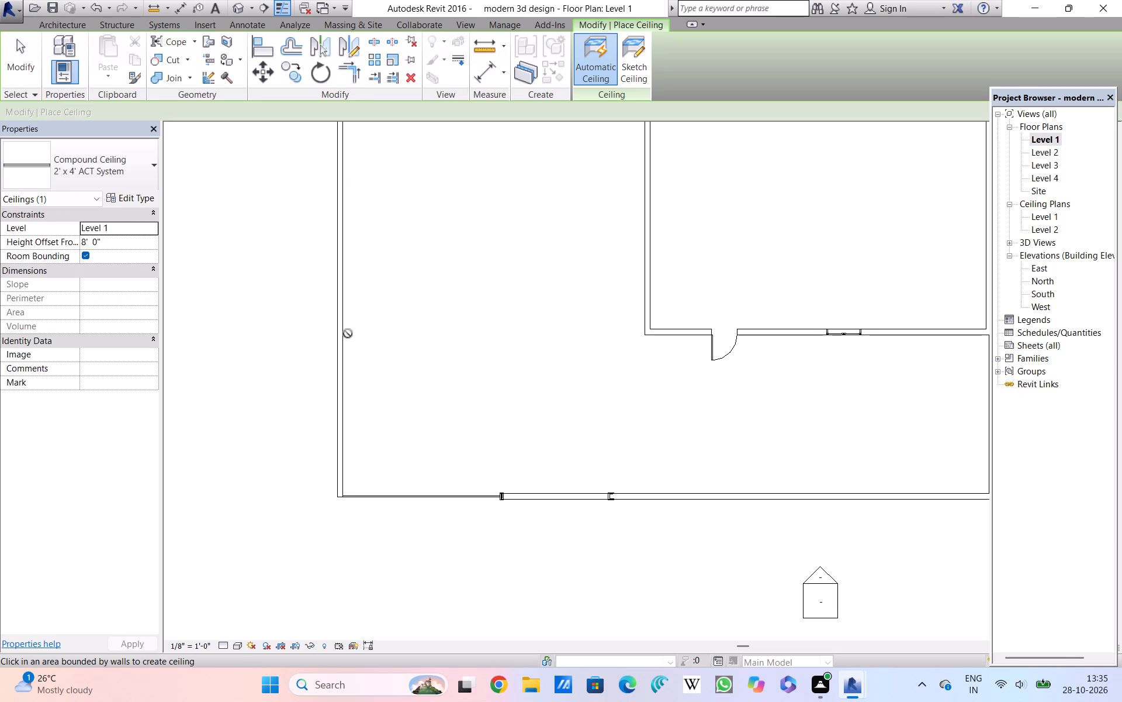
{"action": "left_click", "coordinate": [633, 70]}
{"action": "scroll", "coordinate": [500, 390], "scroll_direction": "down", "scroll_amount": 1}
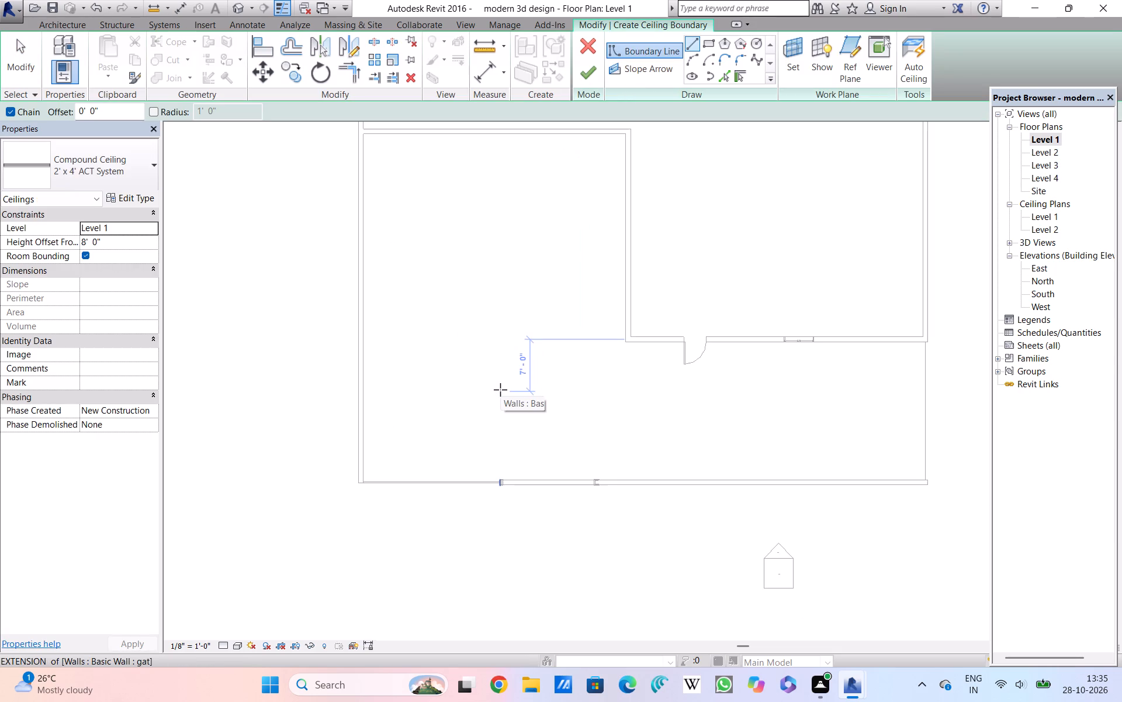
{"action": "scroll", "coordinate": [500, 390], "scroll_direction": "down", "scroll_amount": 3}
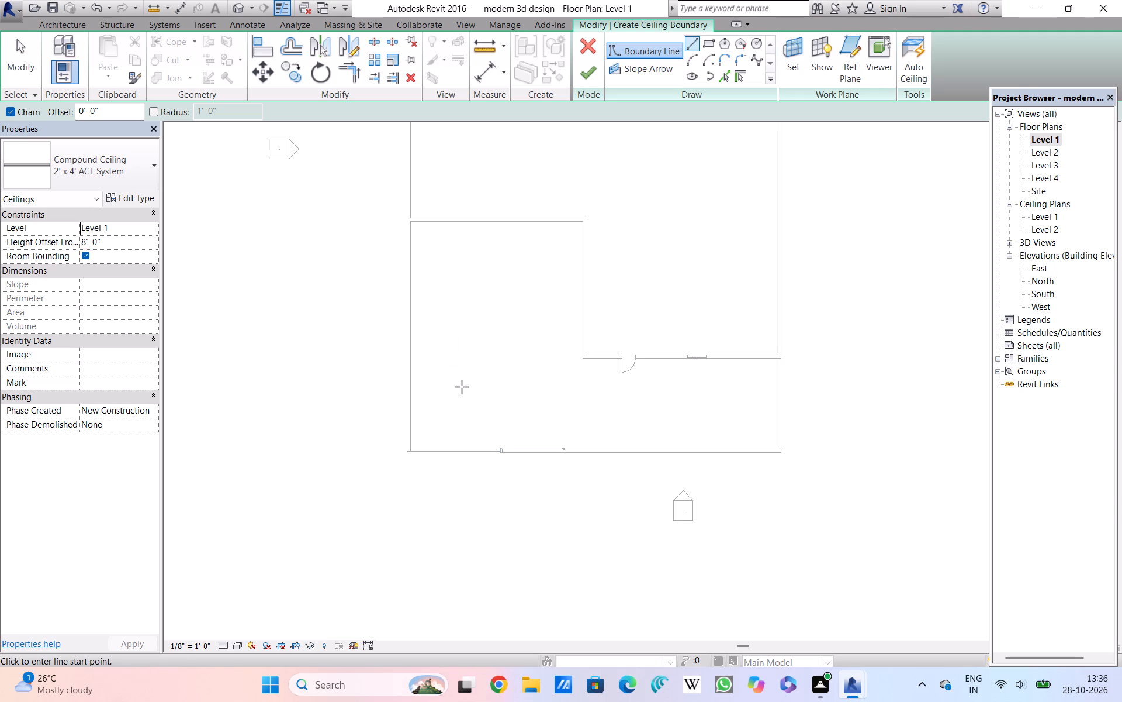
{"action": "scroll", "coordinate": [291, 288], "scroll_direction": "down", "scroll_amount": 2}
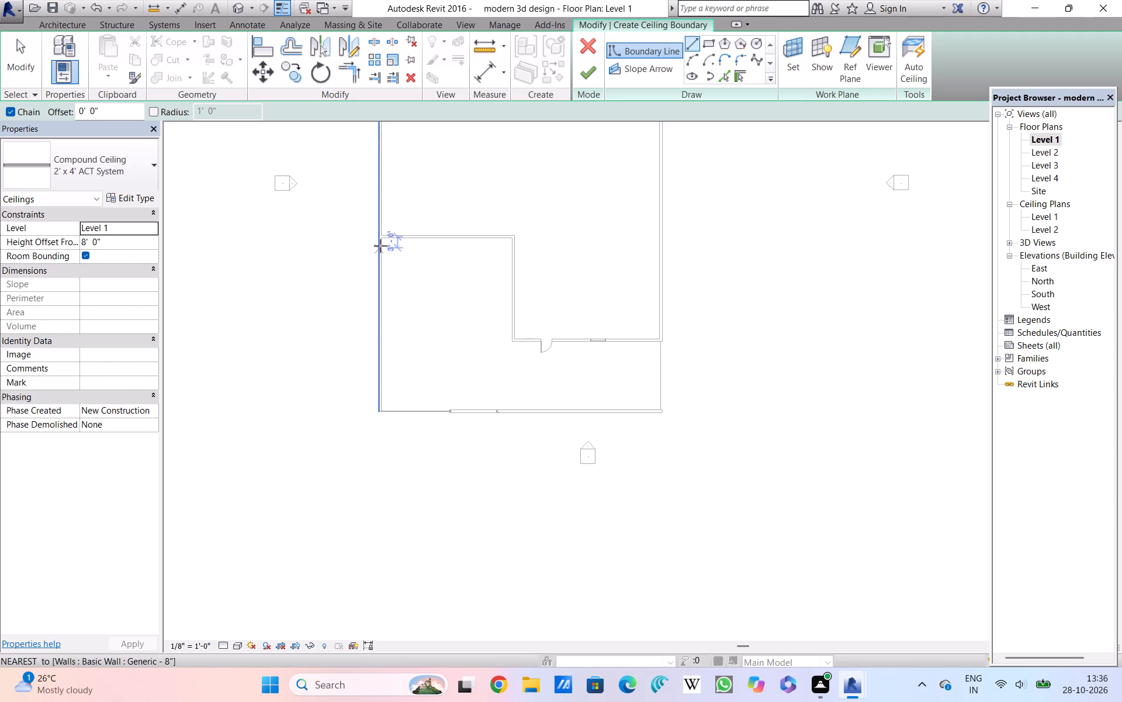
{"action": "left_click", "coordinate": [387, 241]}
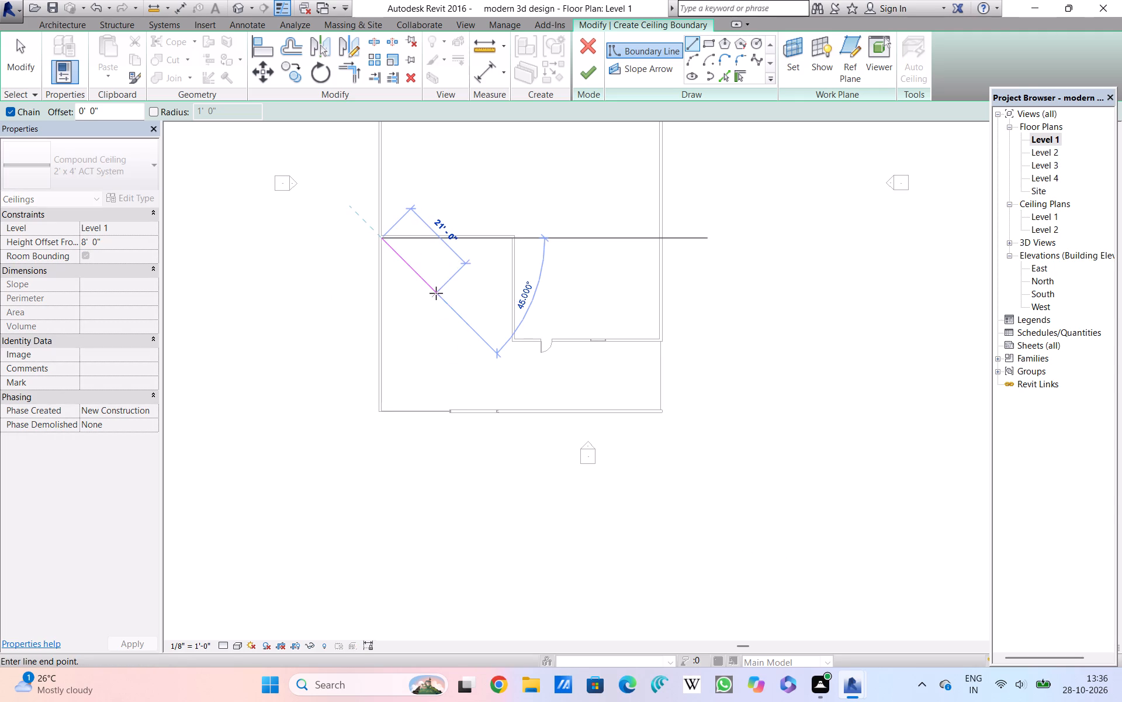
{"action": "left_click", "coordinate": [379, 414]}
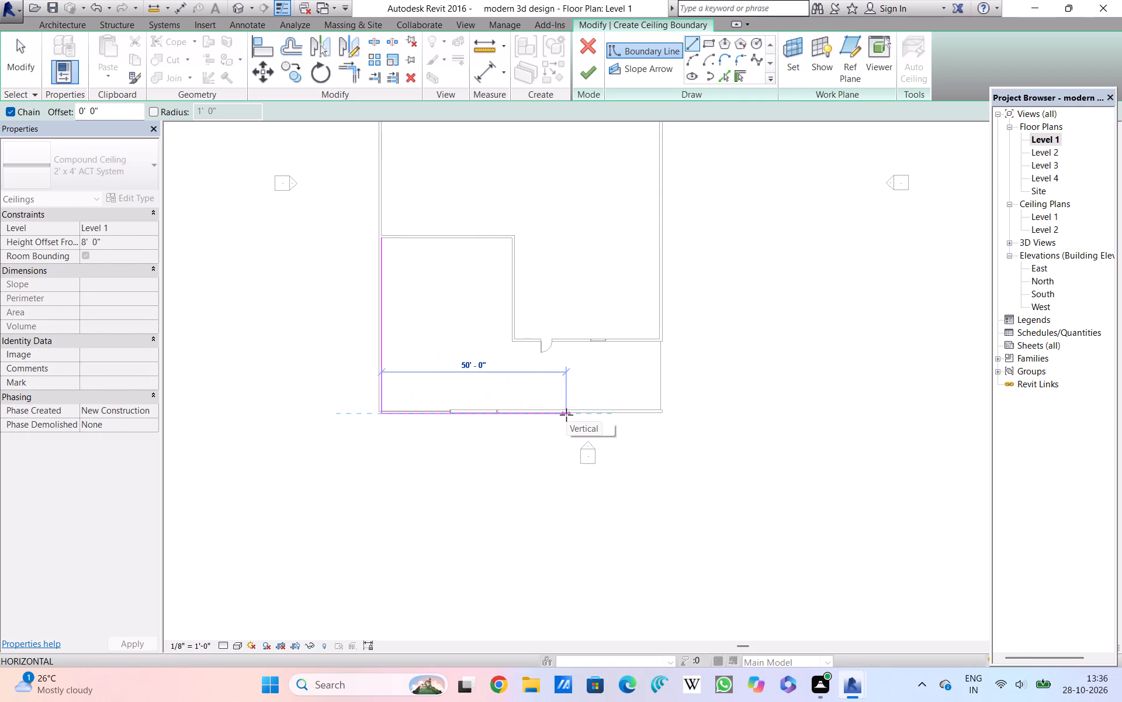
{"action": "scroll", "coordinate": [408, 448], "scroll_direction": "up", "scroll_amount": 4}
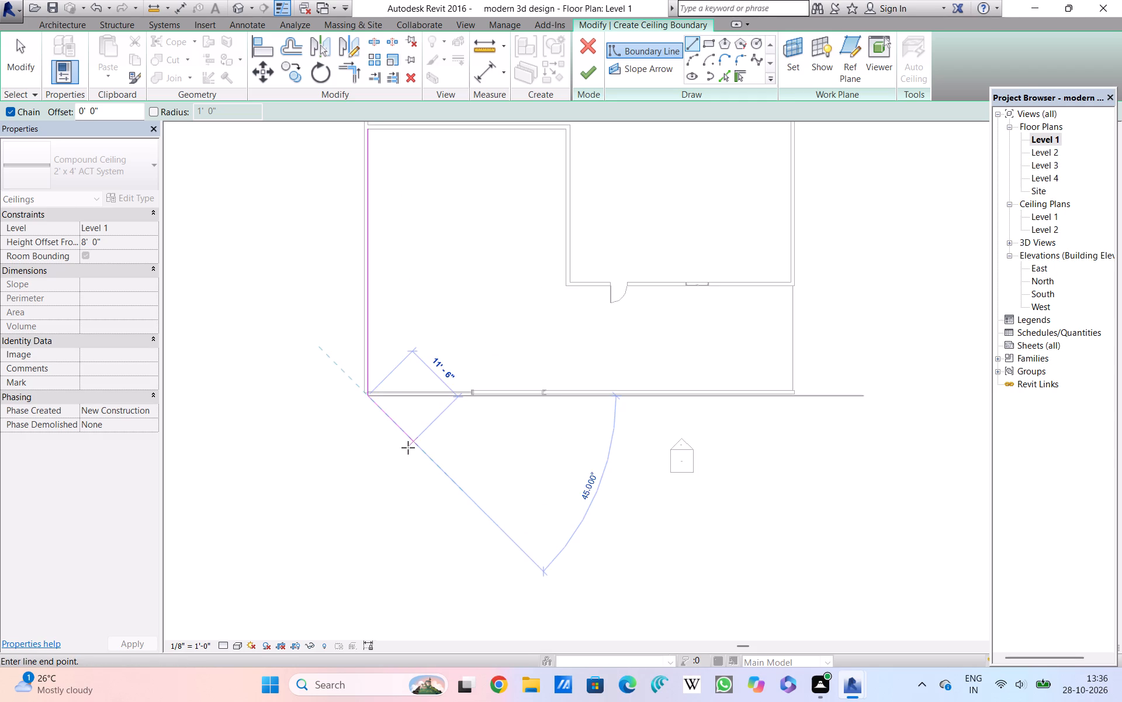
{"action": "scroll", "coordinate": [408, 448], "scroll_direction": "up", "scroll_amount": 4}
{"action": "key", "text": "Escape"}
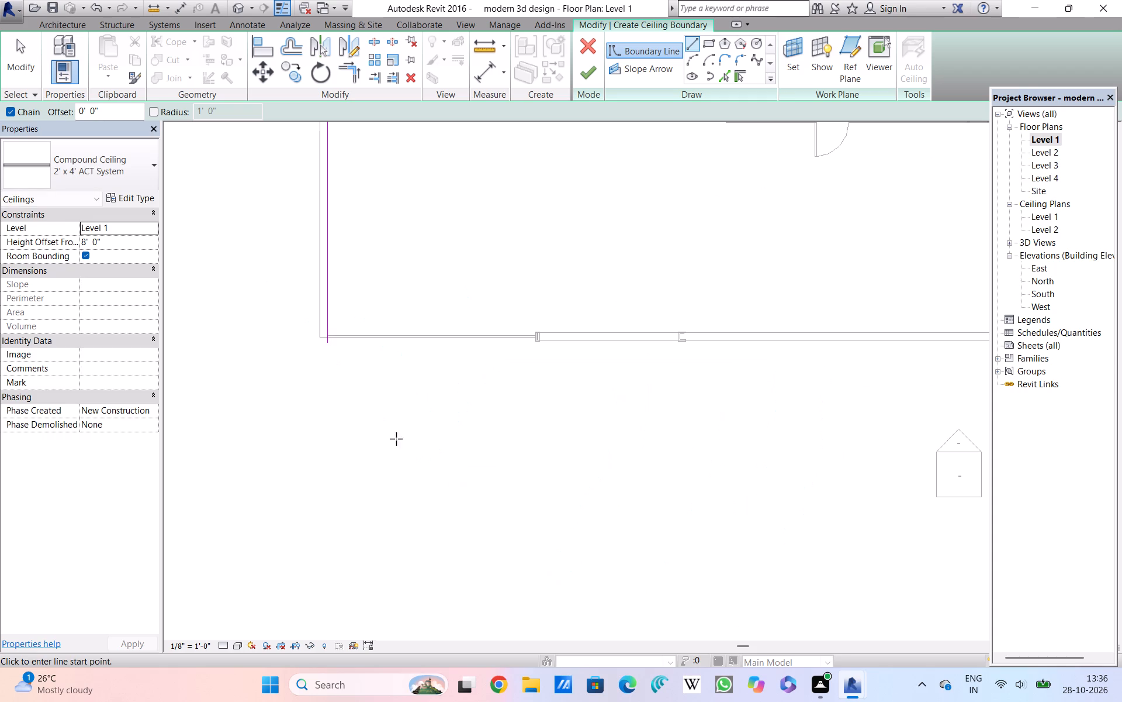
Draw the ceiling boundary's front line, about 75' 6" long, from the left wall along the gate and front boundary wall to the far corner.
{"action": "scroll", "coordinate": [325, 337], "scroll_direction": "up", "scroll_amount": 6}
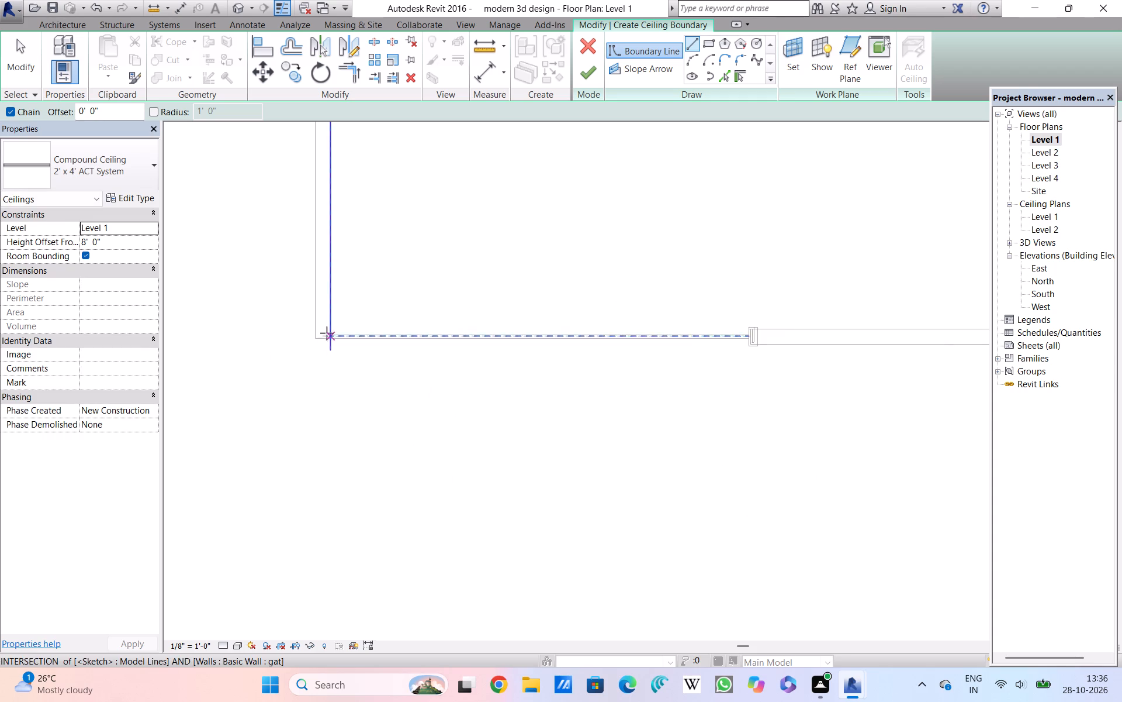
{"action": "left_click", "coordinate": [335, 336]}
{"action": "scroll", "coordinate": [470, 324], "scroll_direction": "down", "scroll_amount": 3}
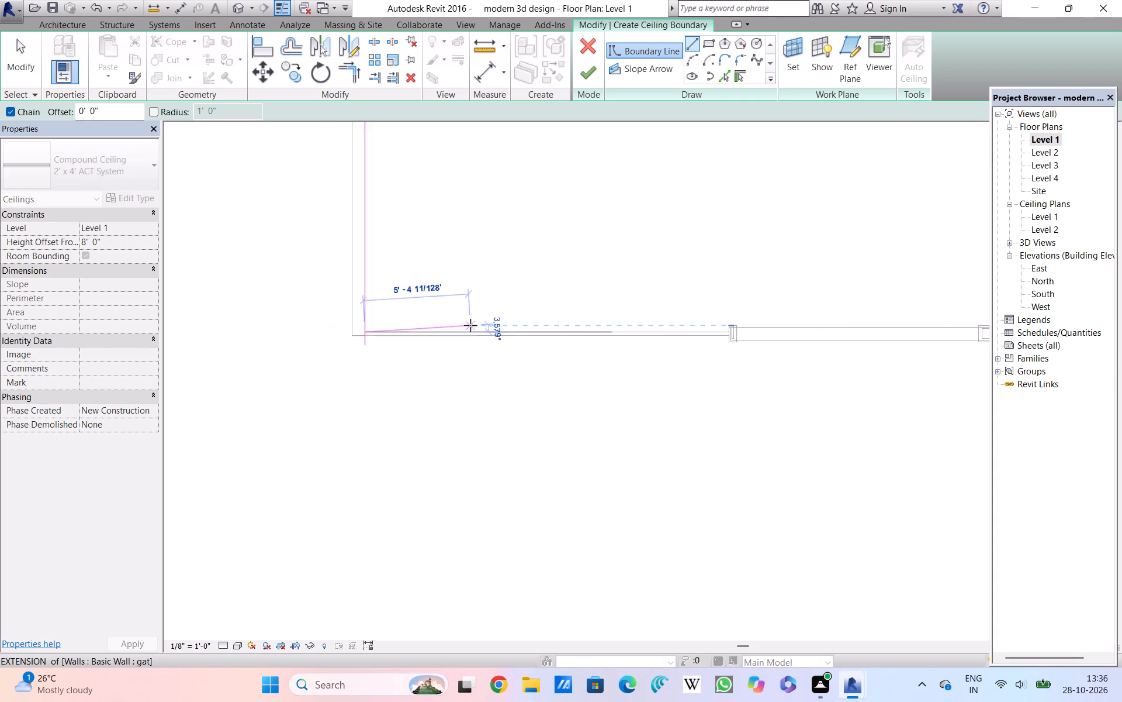
{"action": "scroll", "coordinate": [470, 325], "scroll_direction": "down", "scroll_amount": 7}
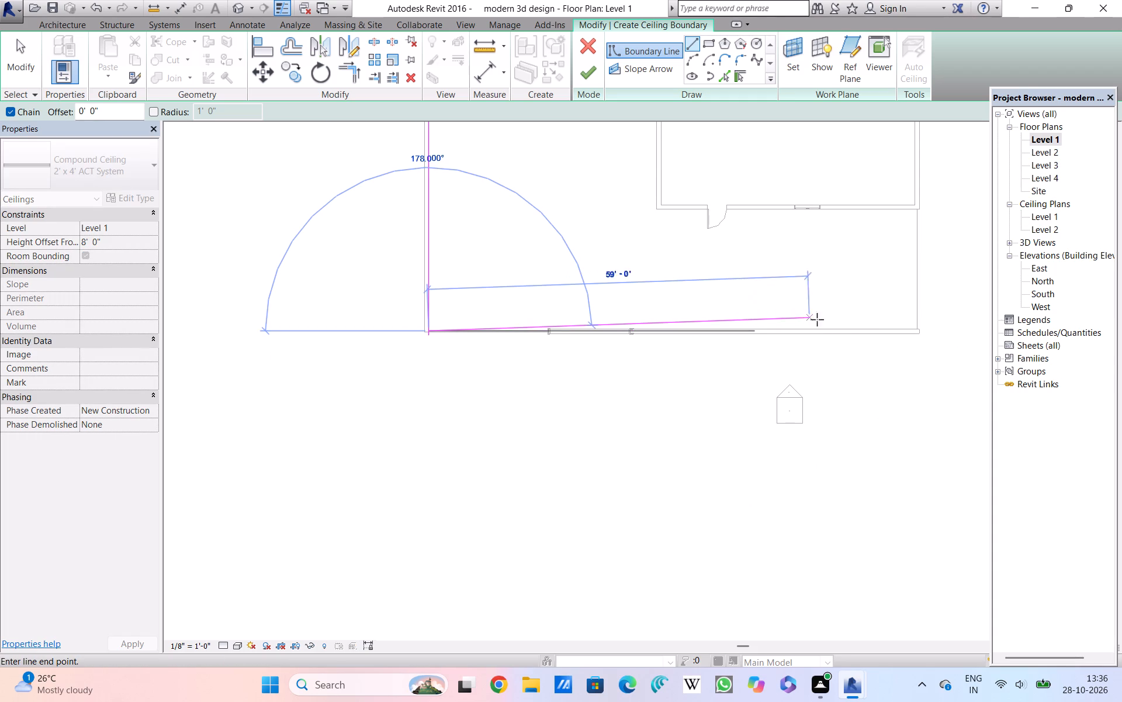
{"action": "left_click", "coordinate": [916, 326]}
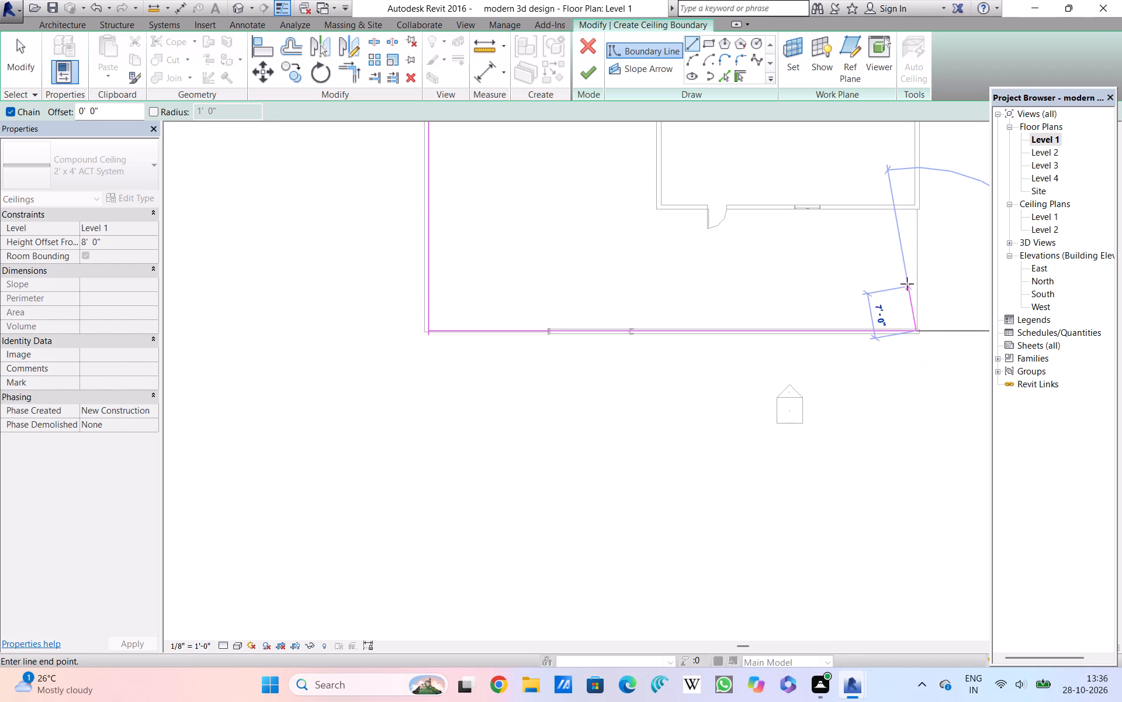
Close the L-shaped ceiling boundary about 19' 1" along the right side, 40' 6" along the house front and around the recess, and try finishing it.
{"action": "left_click", "coordinate": [913, 209]}
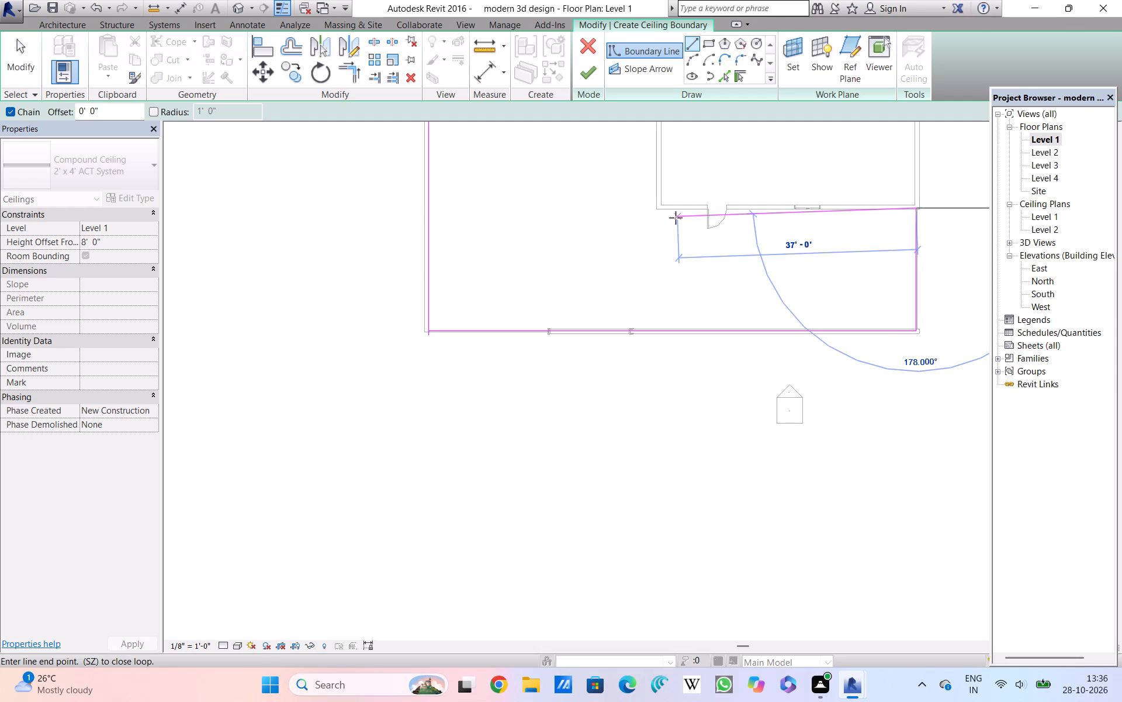
{"action": "left_click", "coordinate": [656, 211]}
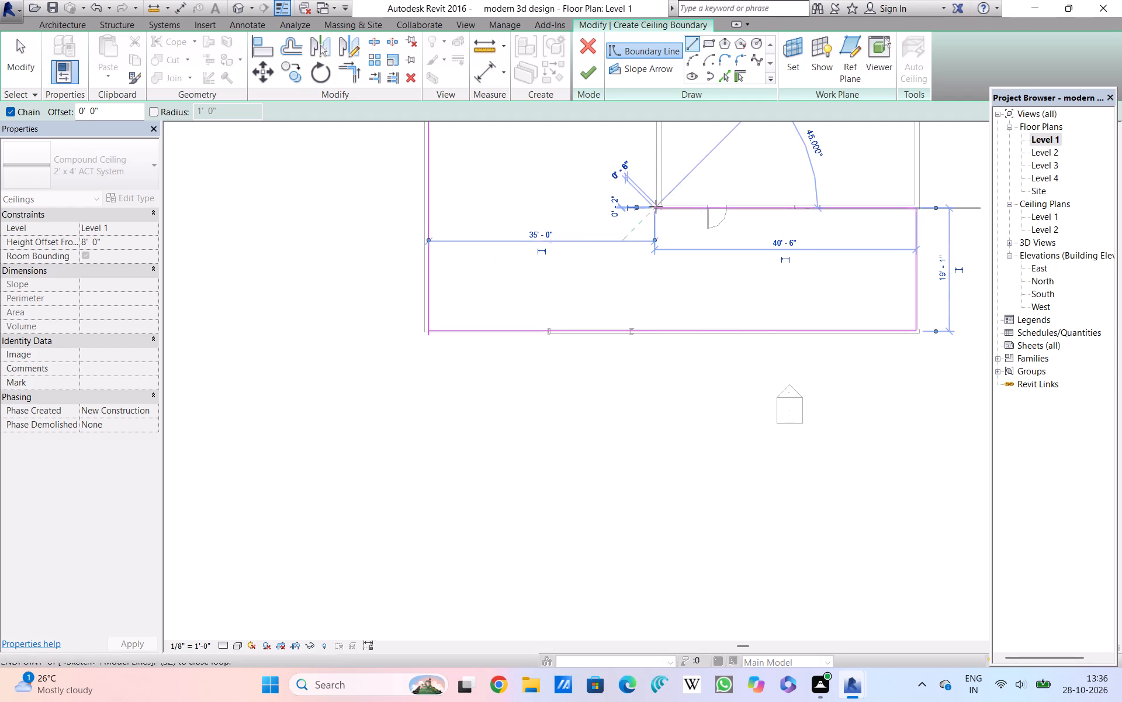
{"action": "scroll", "coordinate": [656, 204], "scroll_direction": "down", "scroll_amount": 7}
{"action": "middle_click_drag", "start_coordinate": [655, 211], "coordinate": [663, 342]}
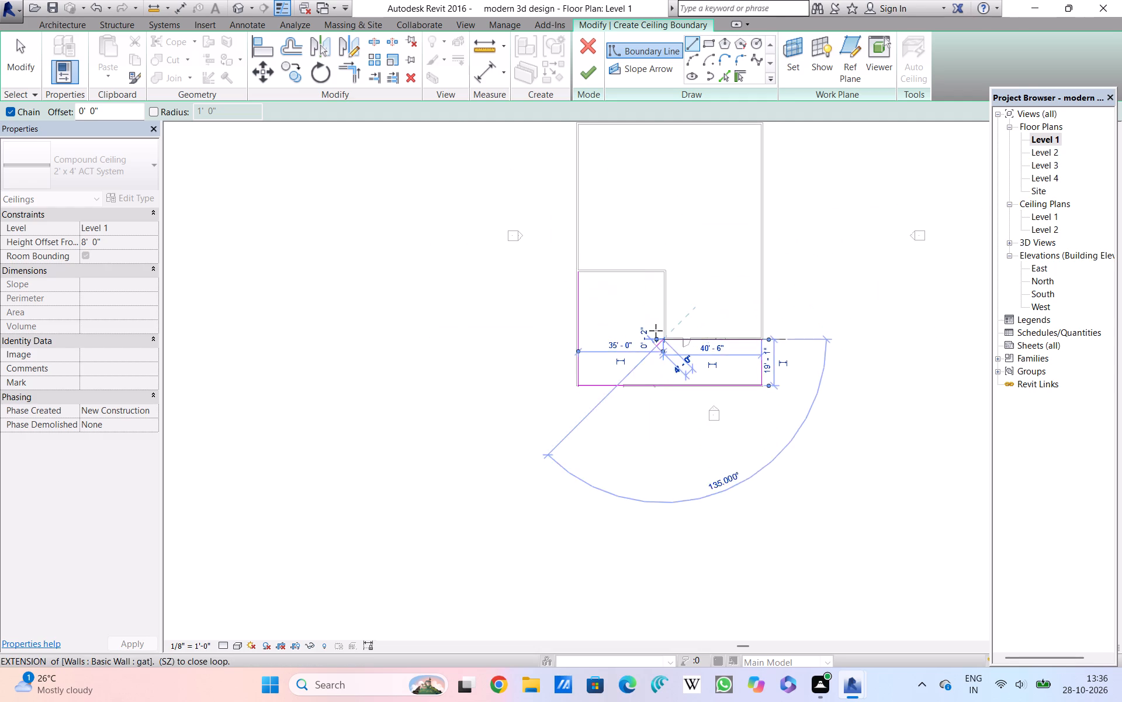
{"action": "double_click", "coordinate": [661, 274]}
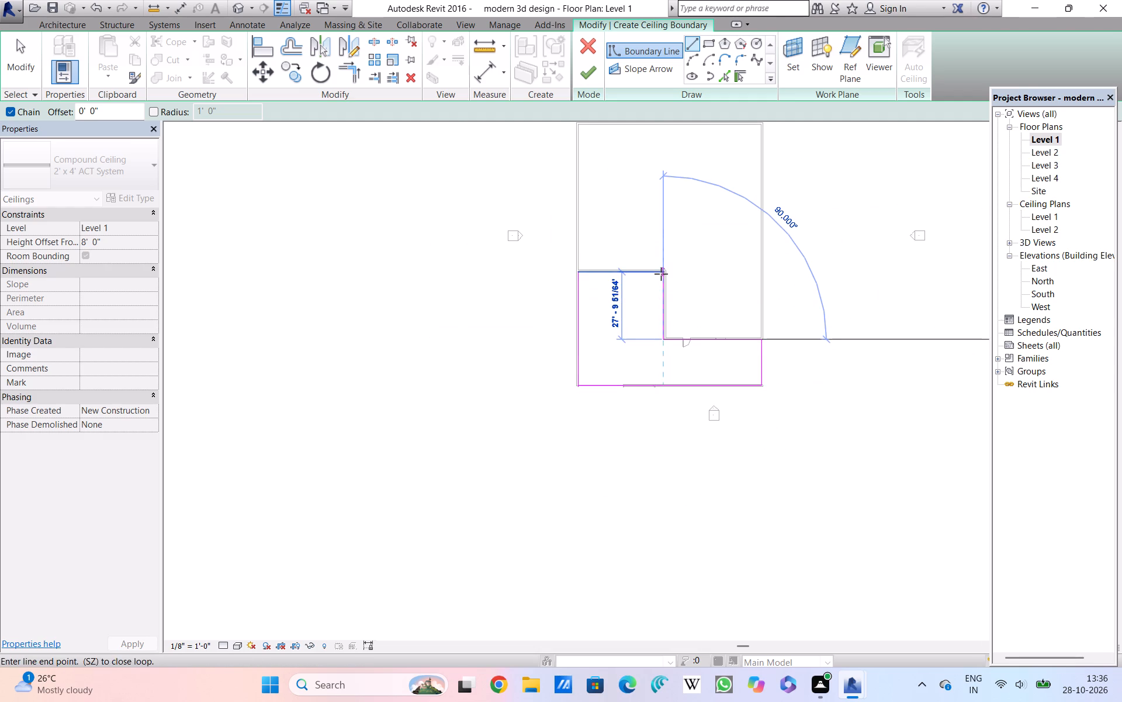
{"action": "left_click", "coordinate": [580, 273]}
{"action": "key", "text": "Escape"}
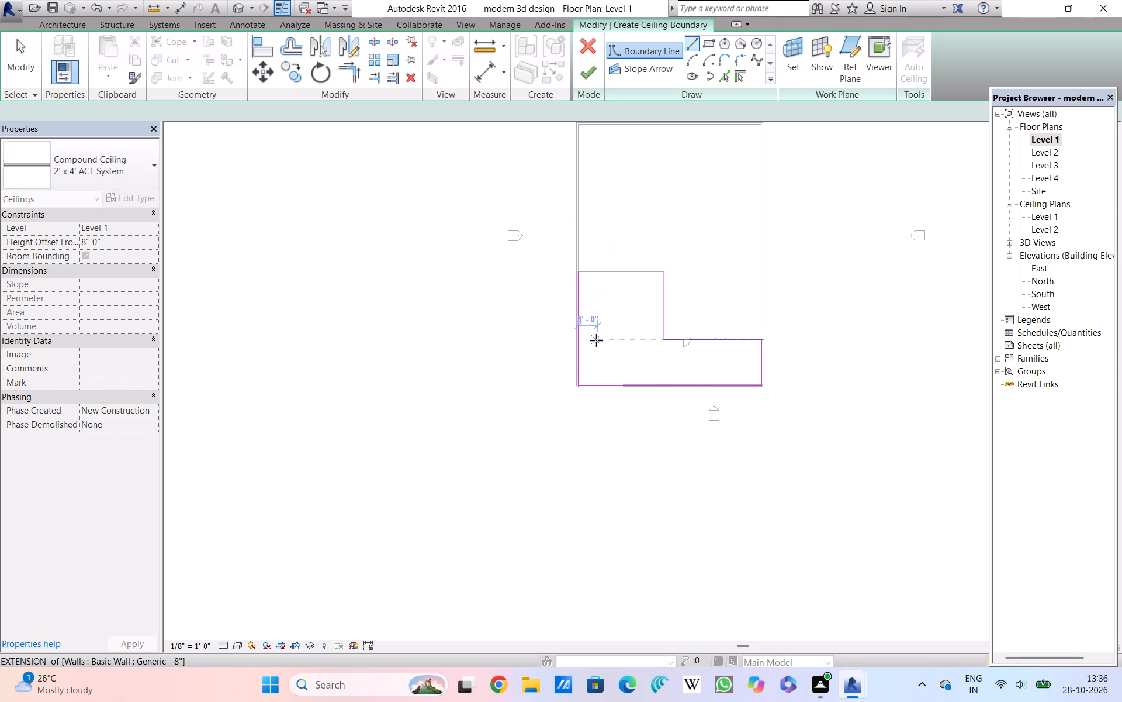
{"action": "key", "text": "Escape"}
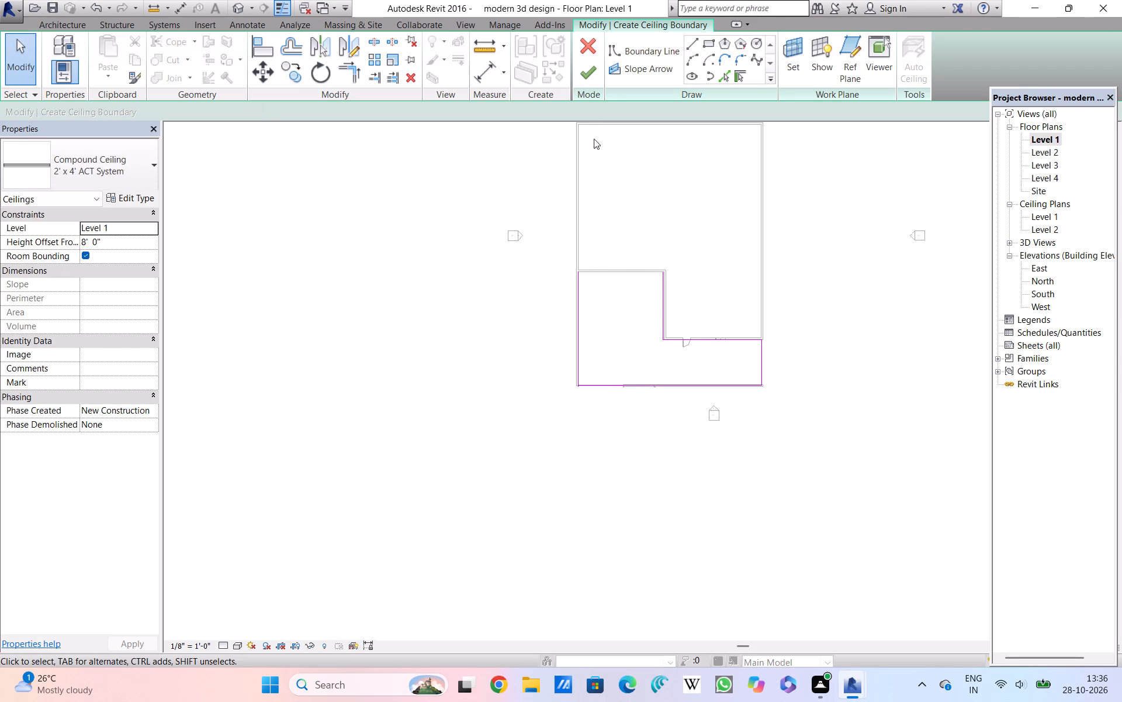
{"action": "left_click", "coordinate": [588, 76]}
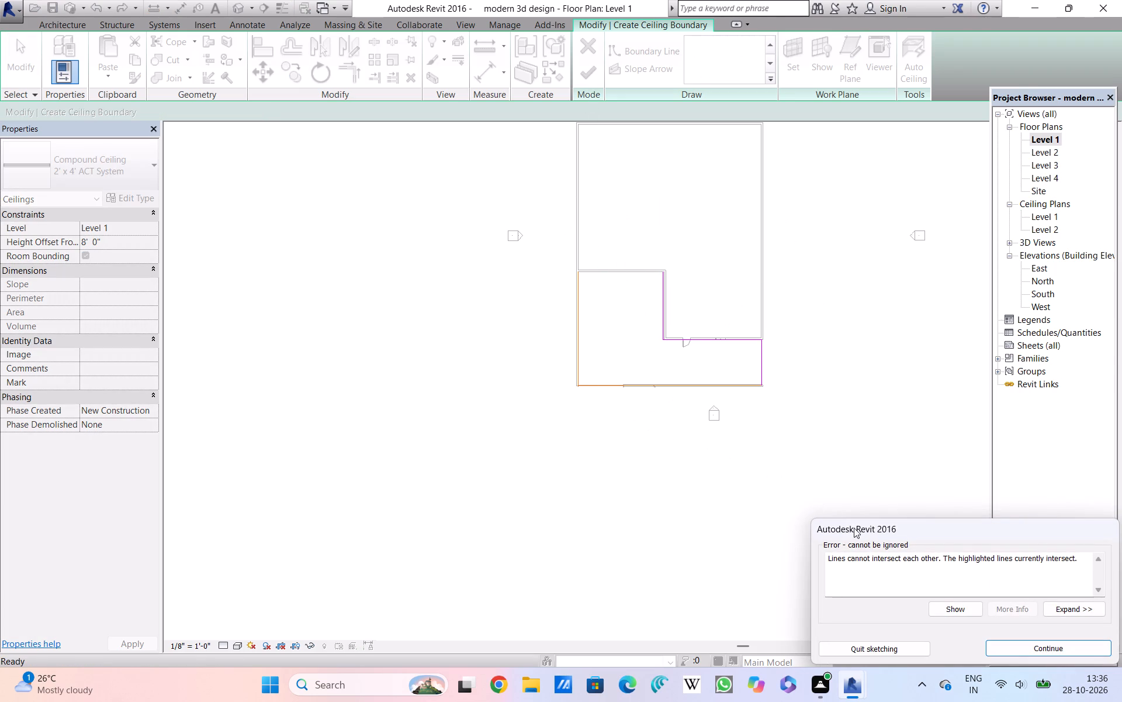
{"action": "left_click", "coordinate": [1059, 646]}
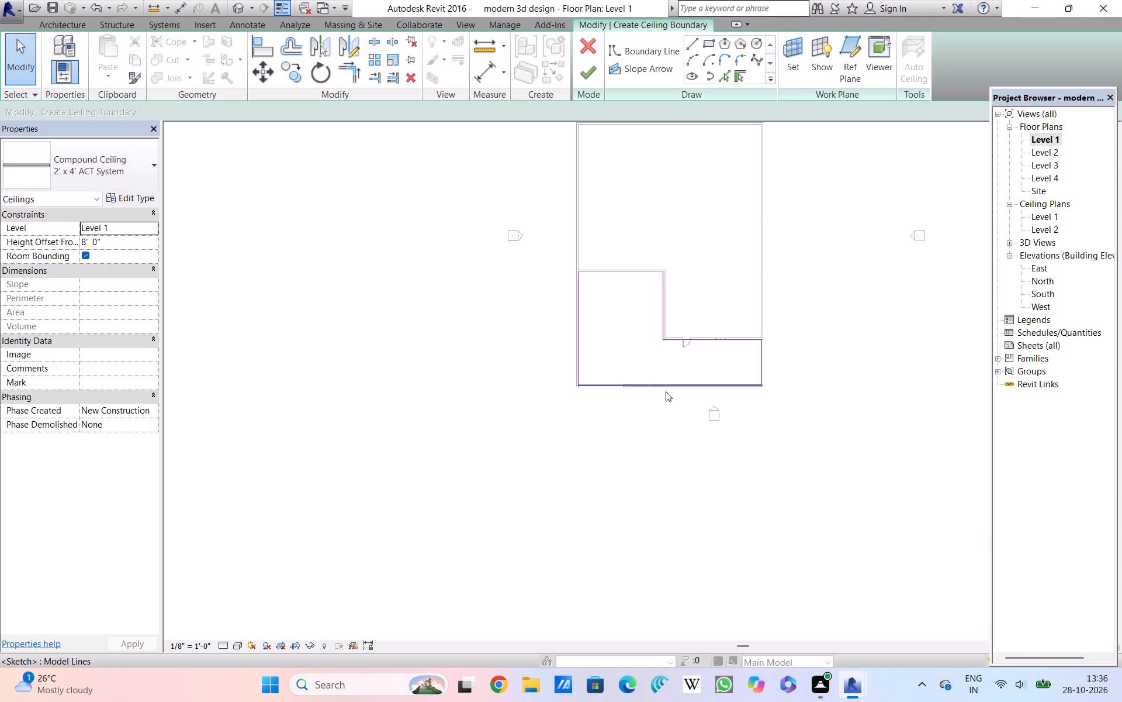
Pull the left end of the ceiling boundary's front line slightly back from the side line at the front-left corner.
{"action": "scroll", "coordinate": [664, 391], "scroll_direction": "up", "scroll_amount": 12}
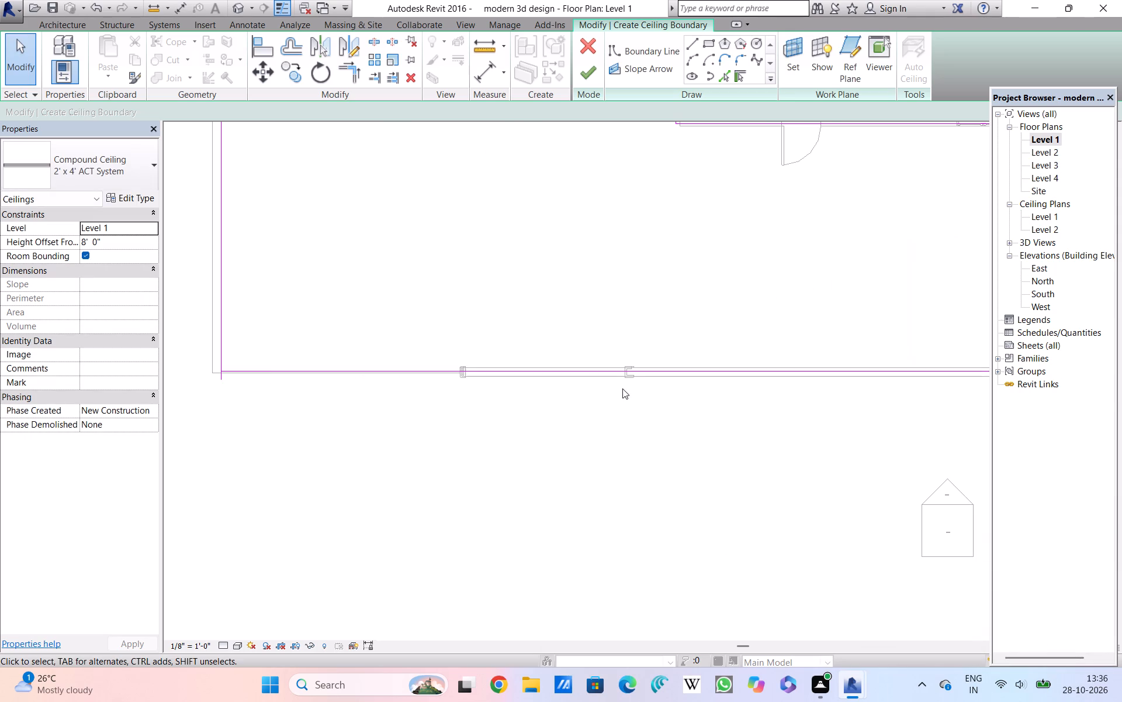
{"action": "left_click", "coordinate": [605, 371]}
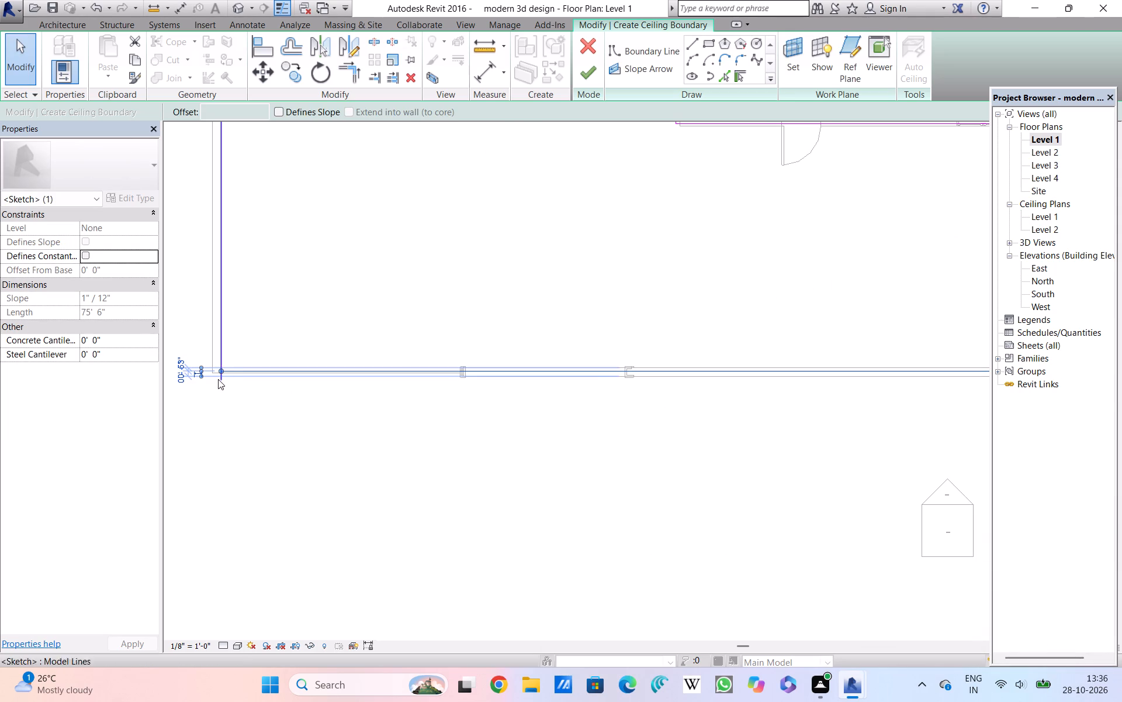
{"action": "left_click_drag", "start_coordinate": [221, 369], "coordinate": [228, 359]}
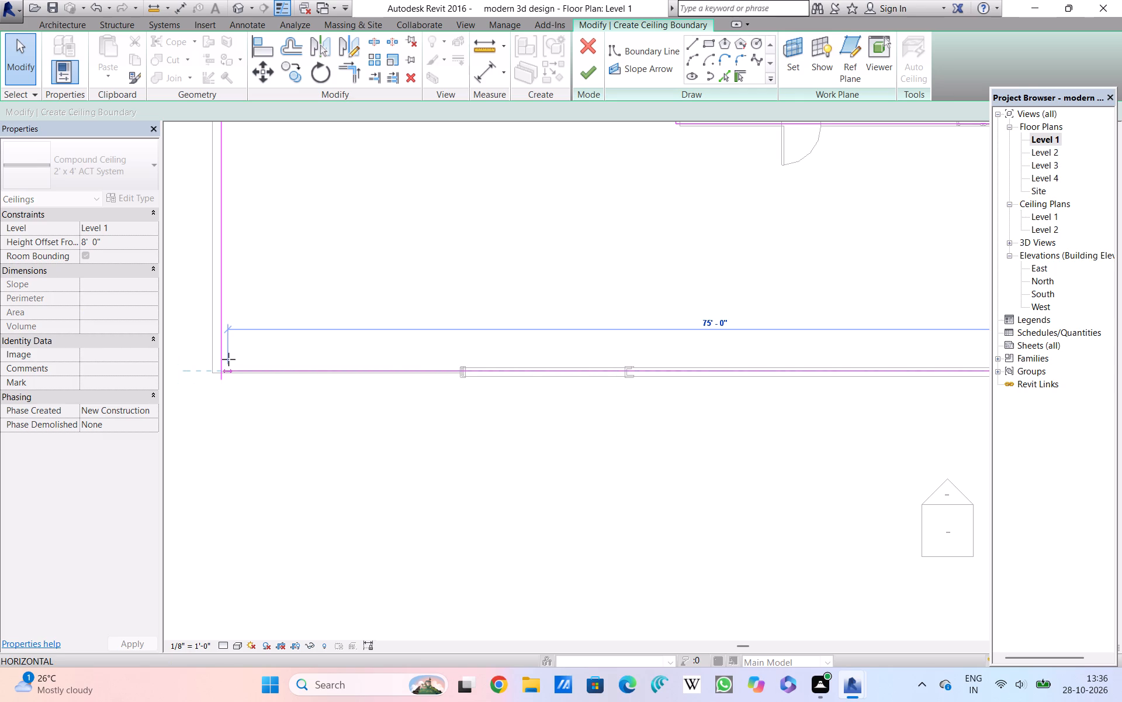
{"action": "left_click_drag", "start_coordinate": [228, 359], "coordinate": [228, 362]}
{"action": "left_click_drag", "start_coordinate": [226, 369], "coordinate": [234, 359]}
{"action": "left_click_drag", "start_coordinate": [231, 373], "coordinate": [234, 360]}
Shorten the ceiling boundary's left side line to about 46' 6" by pulling its front end back just inside the front wall.
{"action": "left_click", "coordinate": [225, 359]}
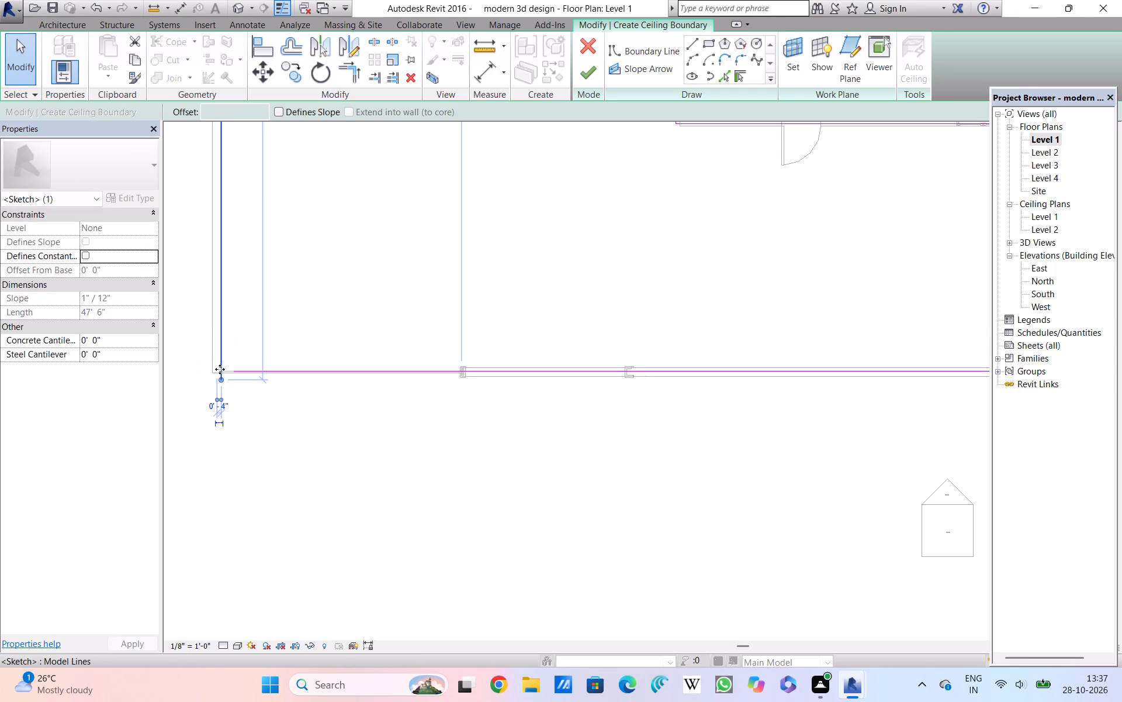
{"action": "left_click_drag", "start_coordinate": [219, 378], "coordinate": [233, 353]}
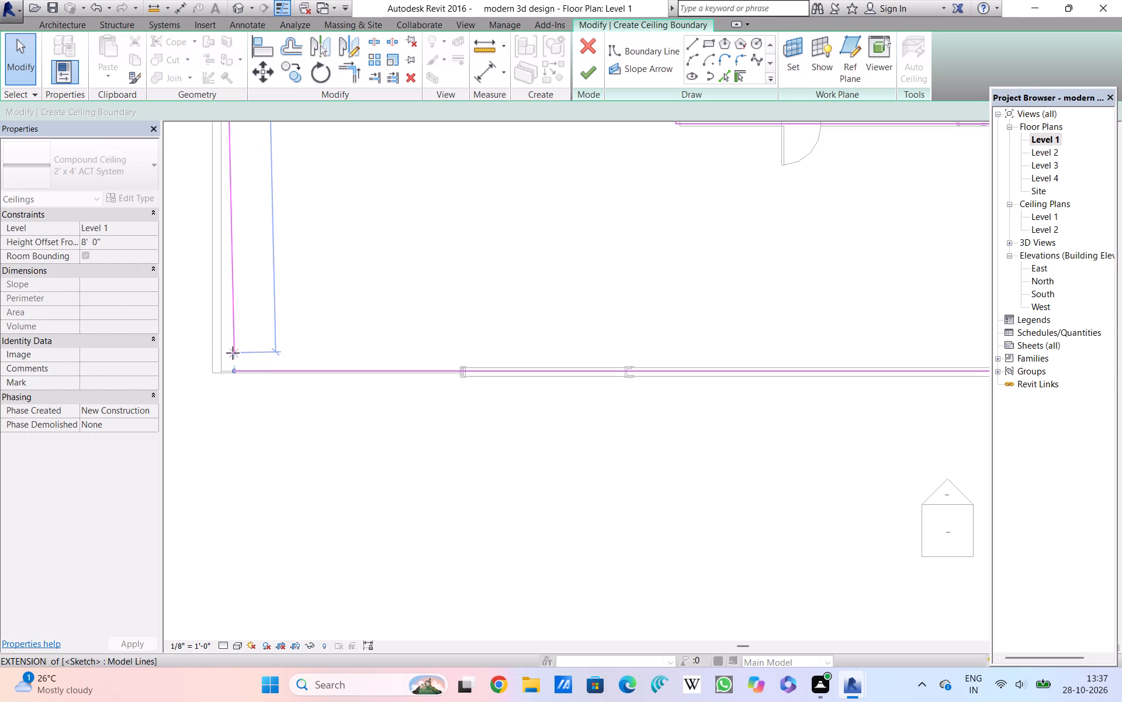
{"action": "left_click_drag", "start_coordinate": [233, 353], "coordinate": [229, 355]}
{"action": "left_click", "coordinate": [229, 355]}
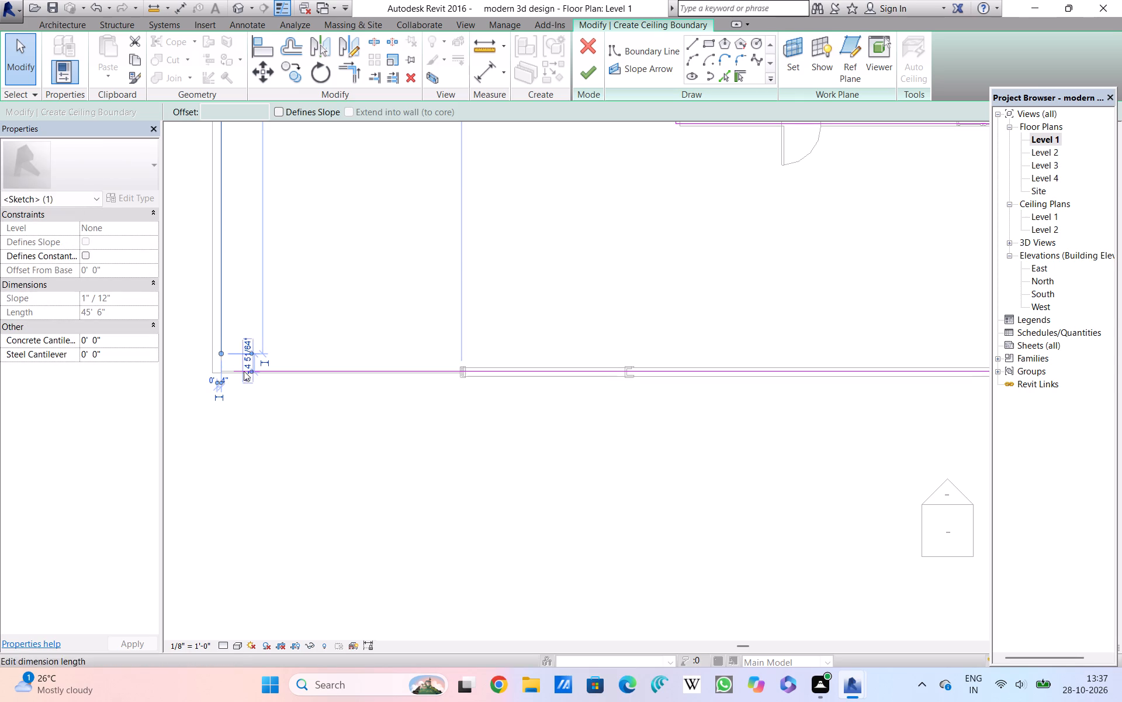
{"action": "left_click_drag", "start_coordinate": [250, 370], "coordinate": [231, 360]}
{"action": "left_click", "coordinate": [230, 360]}
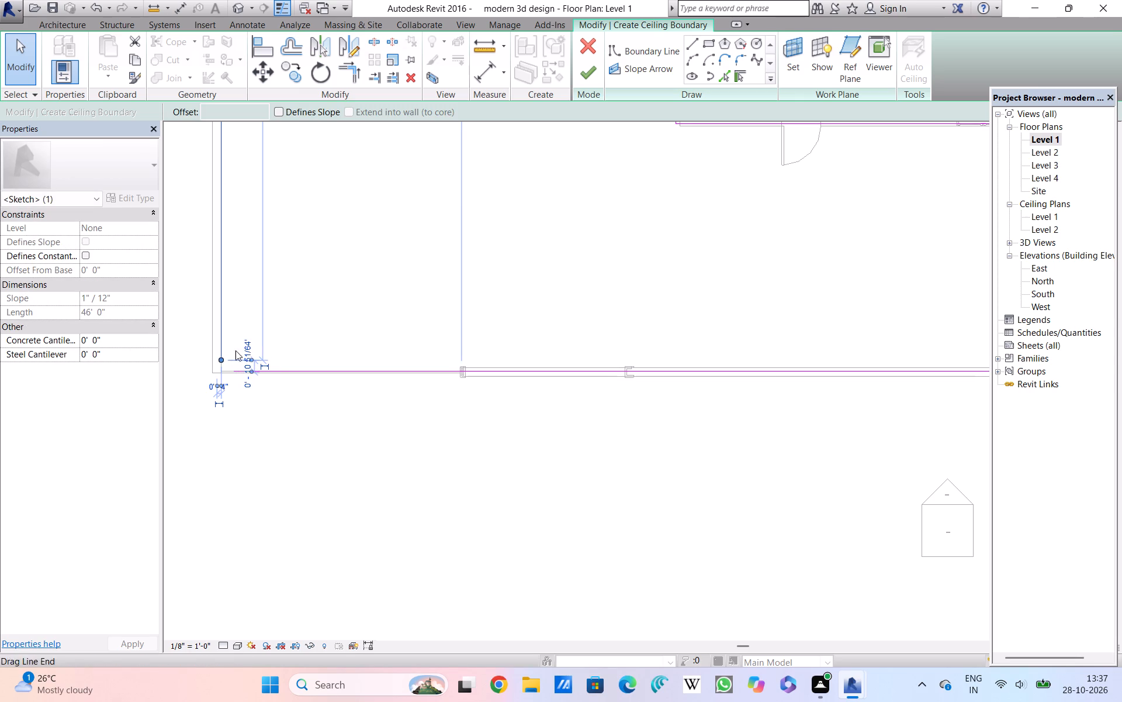
{"action": "left_click", "coordinate": [245, 338]}
{"action": "left_click", "coordinate": [290, 321]}
{"action": "left_click", "coordinate": [290, 321]}
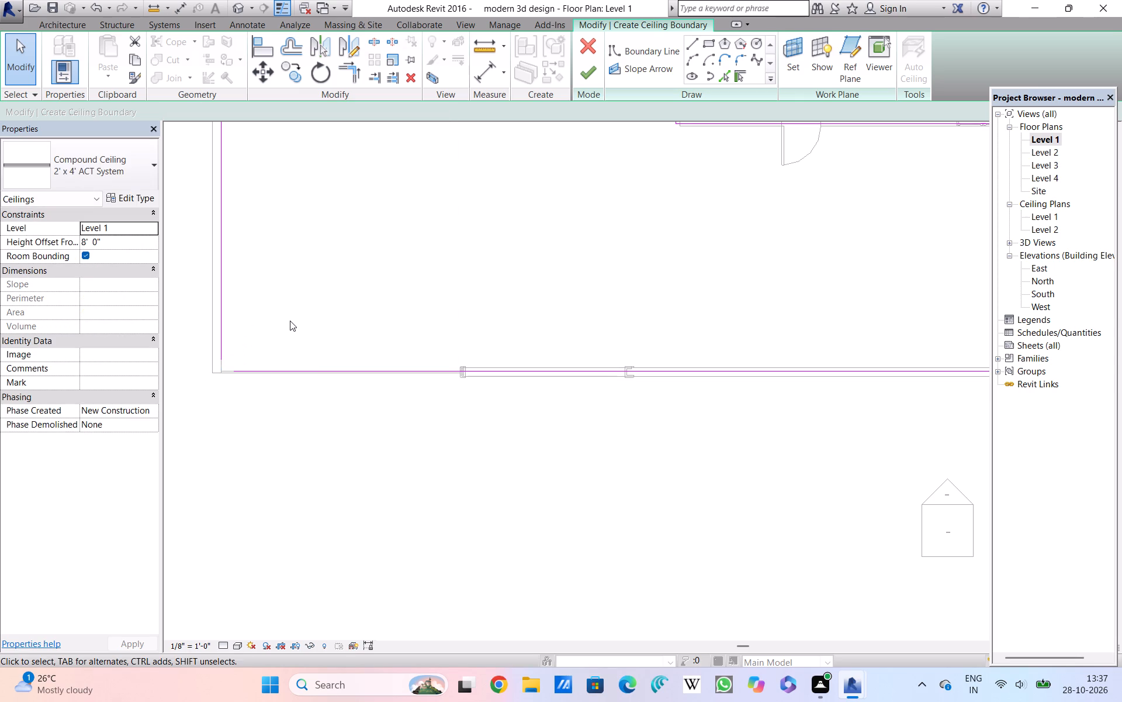
{"action": "left_click", "coordinate": [220, 348]}
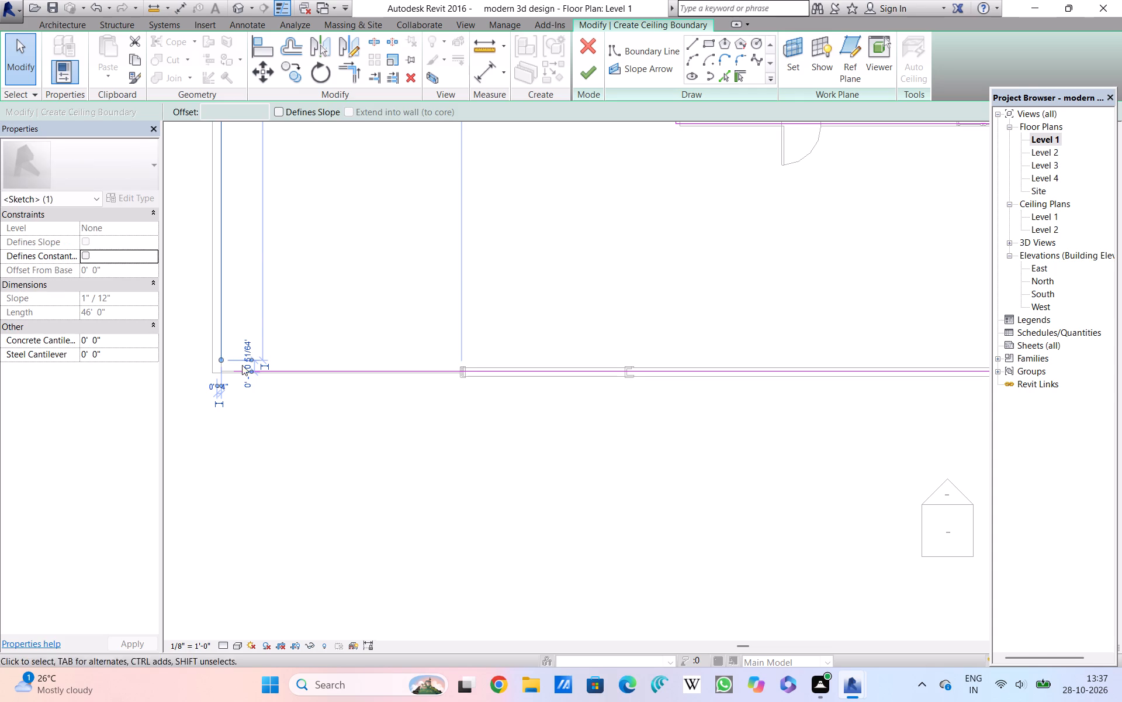
{"action": "left_click_drag", "start_coordinate": [252, 369], "coordinate": [225, 361]}
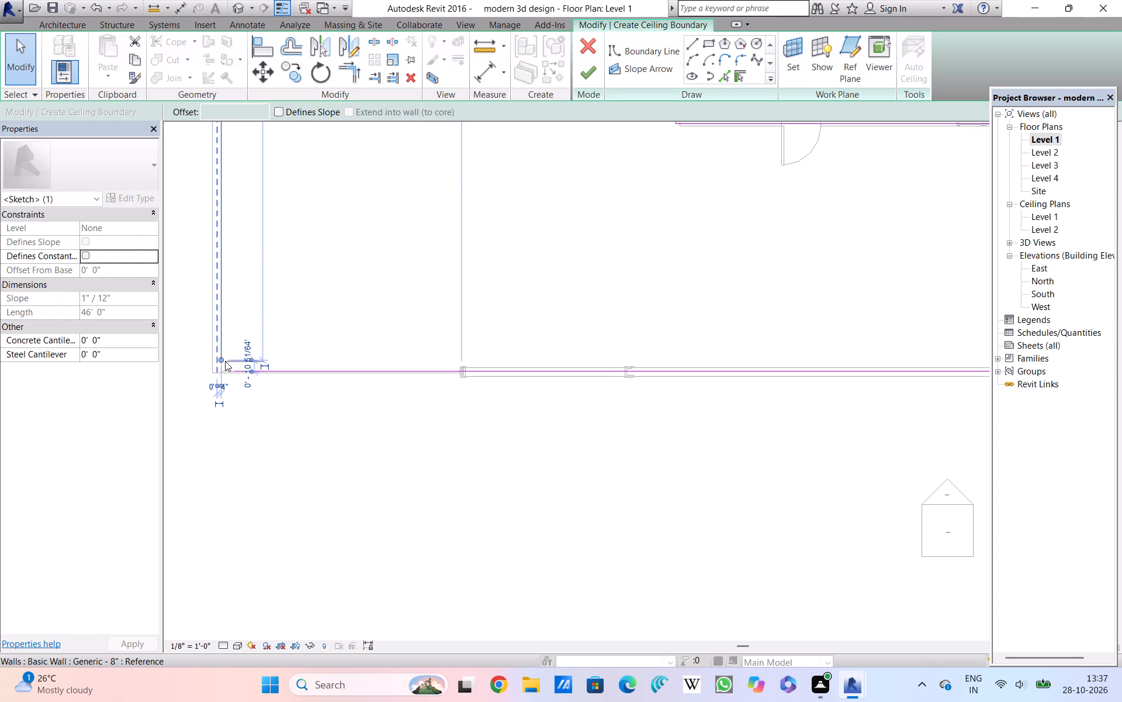
{"action": "left_click_drag", "start_coordinate": [225, 361], "coordinate": [223, 360]}
{"action": "left_click", "coordinate": [223, 360]}
Examine the gap between the ceiling boundary's side line and front line at the front-left corner.
{"action": "scroll", "coordinate": [258, 367], "scroll_direction": "up", "scroll_amount": 3}
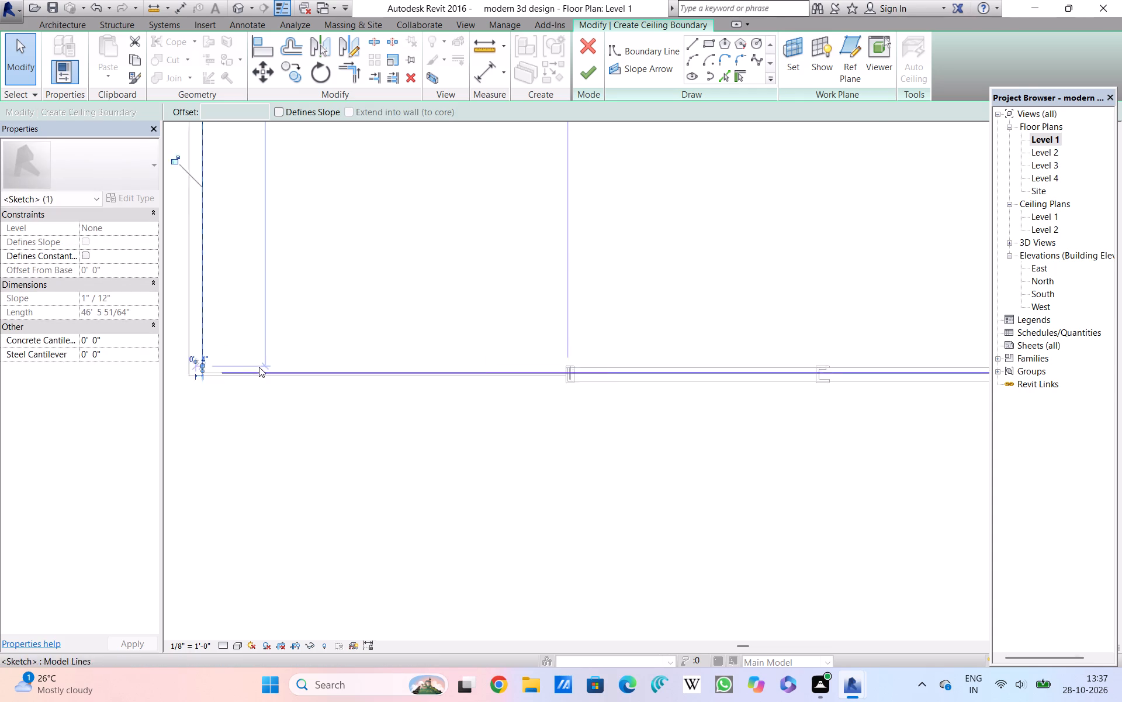
{"action": "scroll", "coordinate": [259, 367], "scroll_direction": "up", "scroll_amount": 5}
{"action": "scroll", "coordinate": [223, 400], "scroll_direction": "up", "scroll_amount": 1}
{"action": "middle_click_drag", "start_coordinate": [223, 400], "coordinate": [448, 394]}
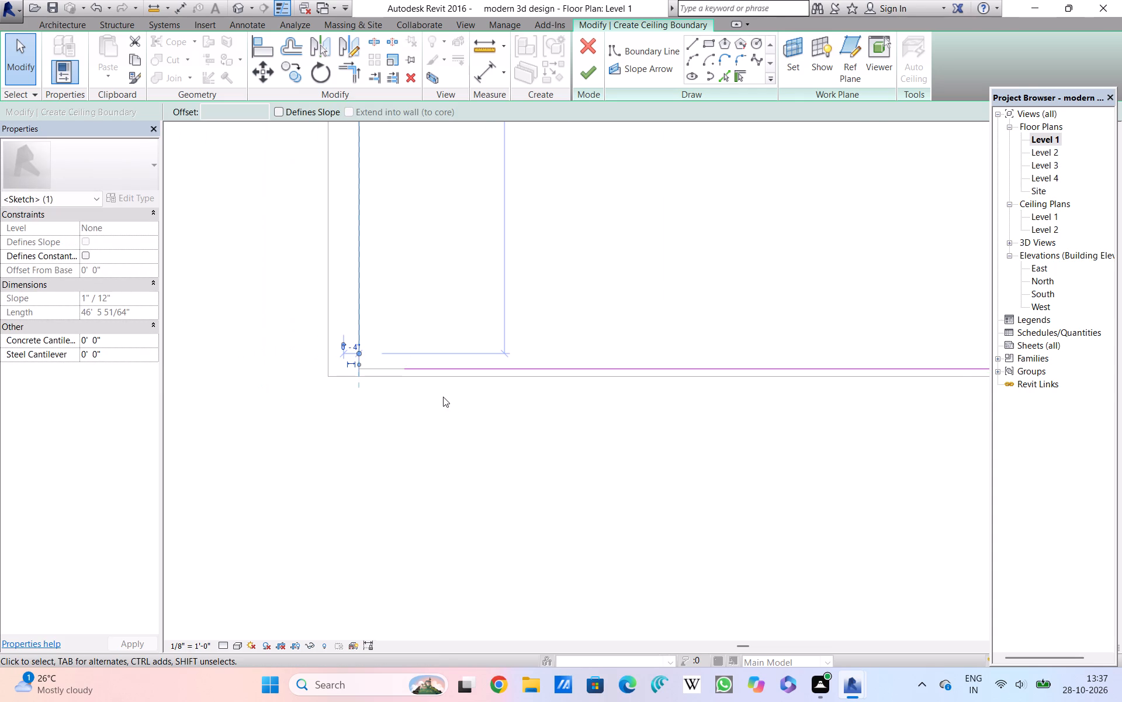
{"action": "scroll", "coordinate": [443, 397], "scroll_direction": "up", "scroll_amount": 3}
{"action": "scroll", "coordinate": [438, 393], "scroll_direction": "down", "scroll_amount": 4}
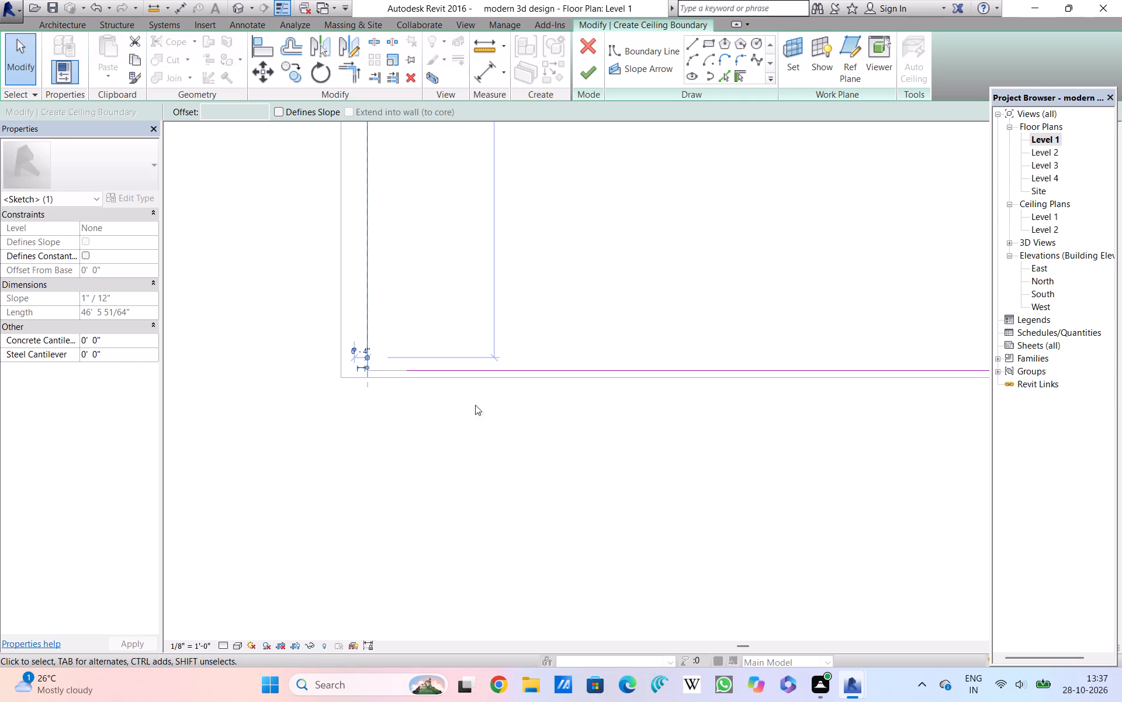
{"action": "scroll", "coordinate": [397, 354], "scroll_direction": "up", "scroll_amount": 2}
{"action": "left_click", "coordinate": [418, 319]}
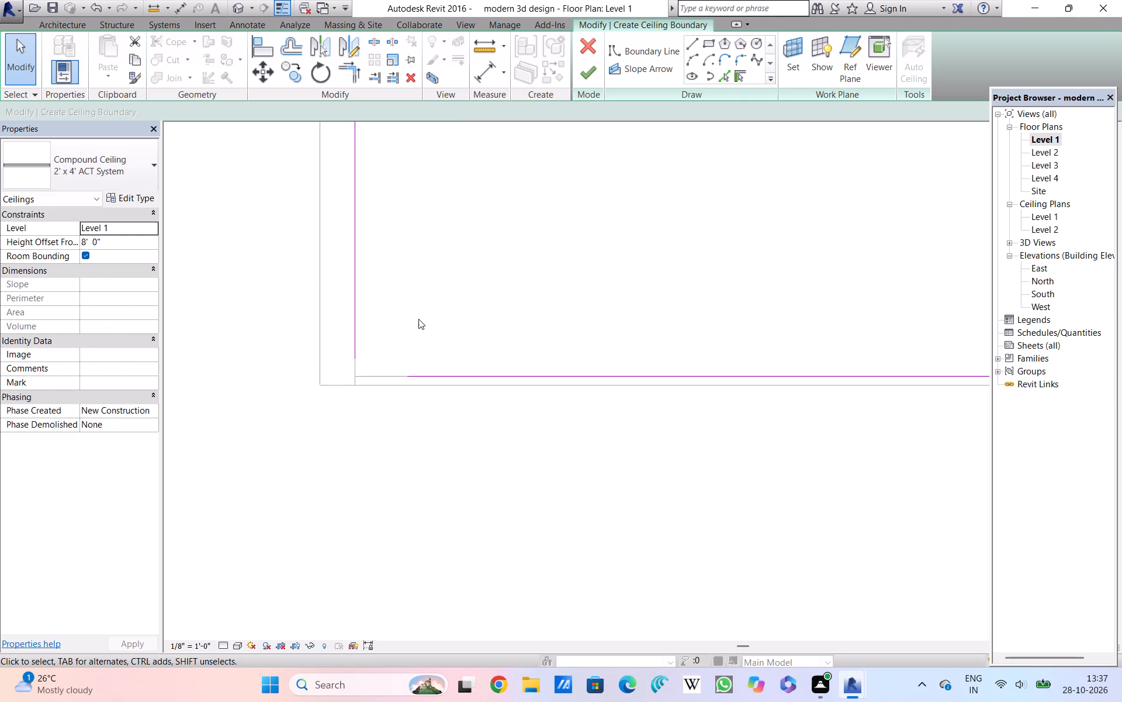
{"action": "scroll", "coordinate": [418, 318], "scroll_direction": "down", "scroll_amount": 1}
{"action": "scroll", "coordinate": [390, 354], "scroll_direction": "up", "scroll_amount": 10}
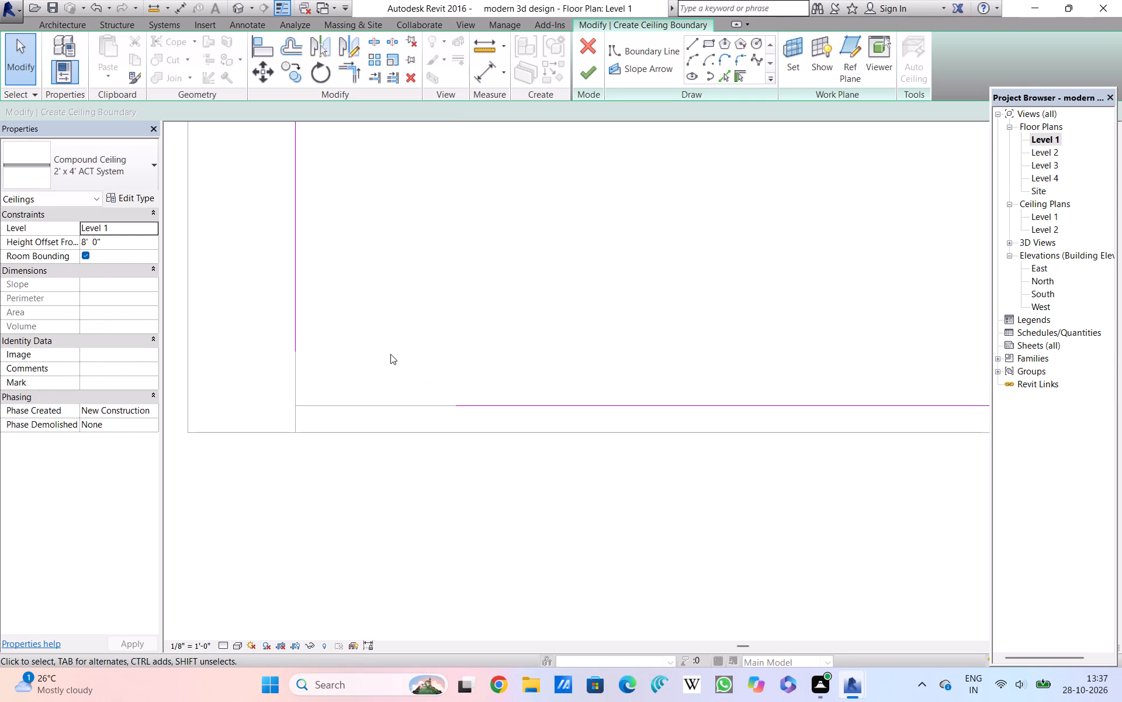
{"action": "scroll", "coordinate": [390, 354], "scroll_direction": "up", "scroll_amount": 4}
{"action": "scroll", "coordinate": [390, 354], "scroll_direction": "down", "scroll_amount": 12}
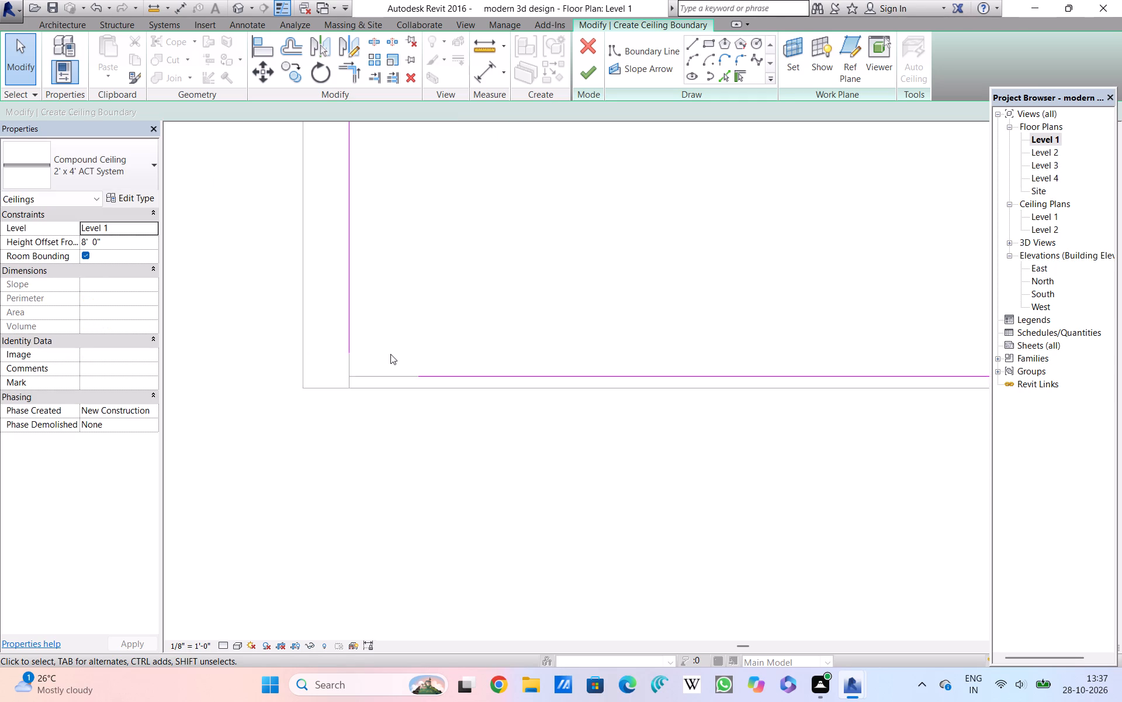
{"action": "scroll", "coordinate": [390, 354], "scroll_direction": "down", "scroll_amount": 2}
{"action": "scroll", "coordinate": [363, 375], "scroll_direction": "up", "scroll_amount": 9}
{"action": "scroll", "coordinate": [364, 375], "scroll_direction": "down", "scroll_amount": 4}
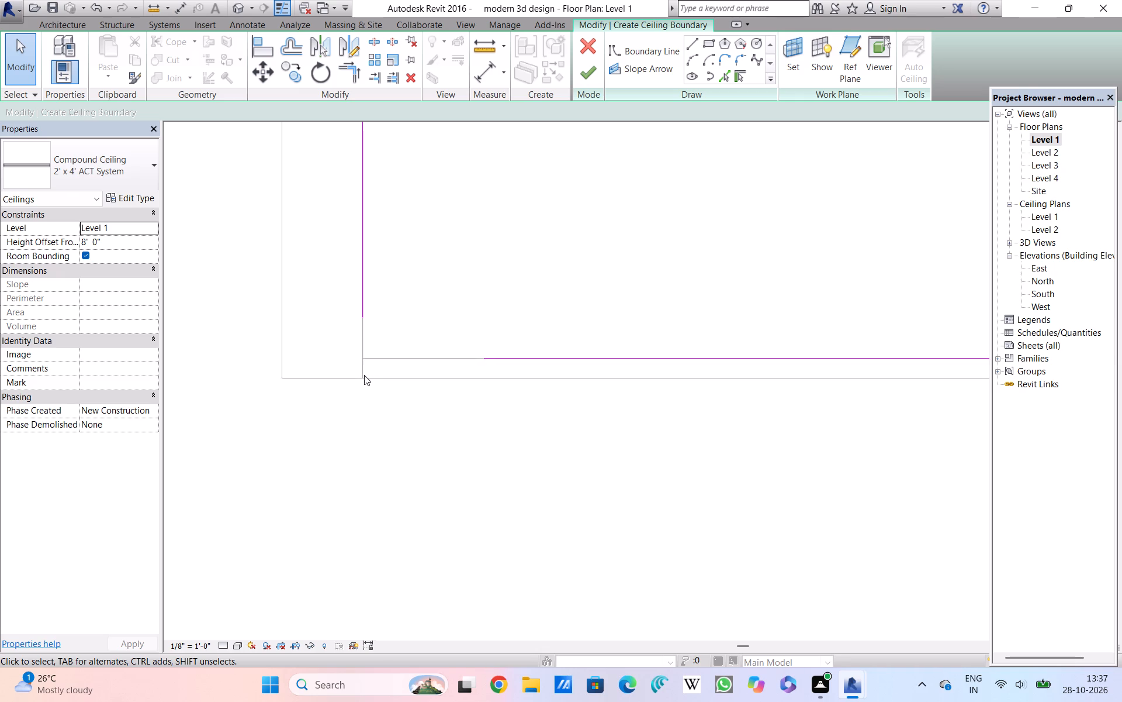
{"action": "scroll", "coordinate": [364, 375], "scroll_direction": "down", "scroll_amount": 7}
{"action": "scroll", "coordinate": [536, 393], "scroll_direction": "down", "scroll_amount": 9}
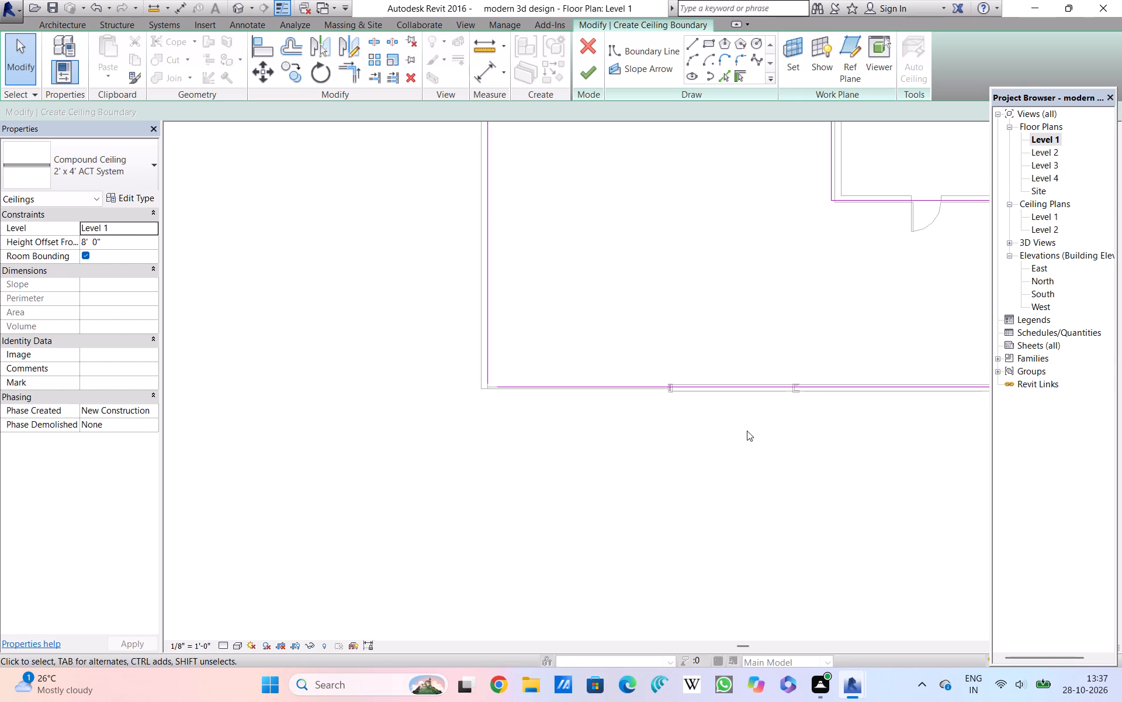
Move the ceiling boundary's front line inward to about 17' 5" from the house-front line and try finishing the sketch.
{"action": "middle_click_drag", "start_coordinate": [789, 417], "coordinate": [516, 474]}
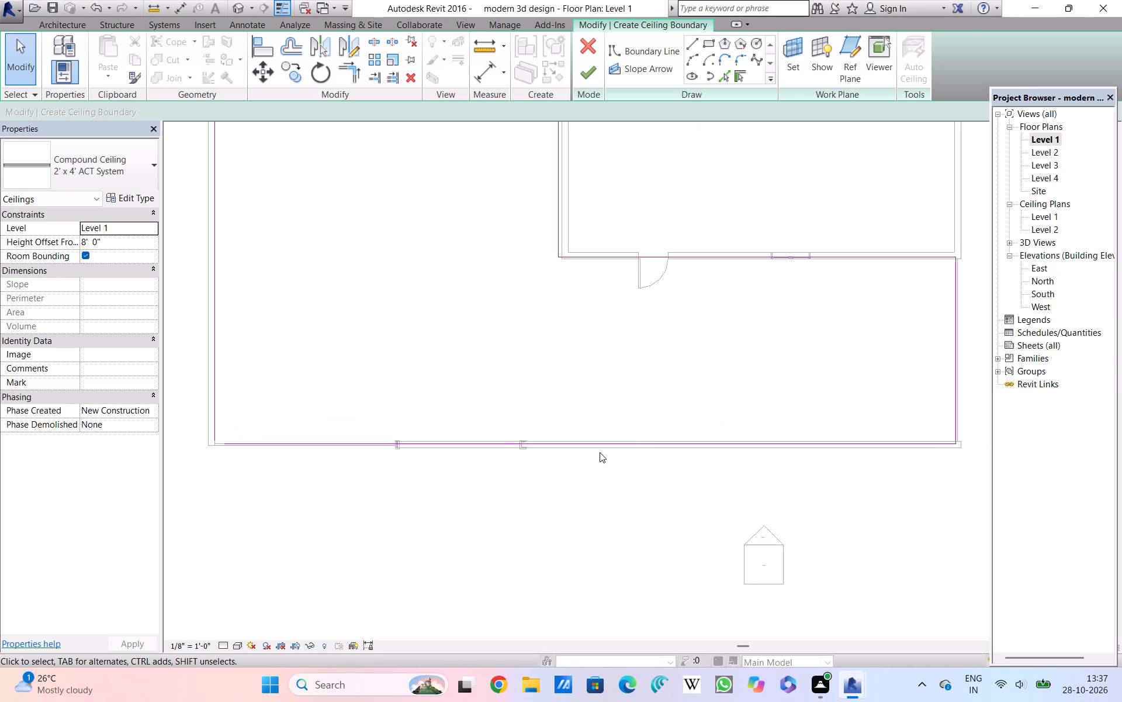
{"action": "left_click", "coordinate": [599, 442]}
{"action": "left_click_drag", "start_coordinate": [600, 442], "coordinate": [598, 431]}
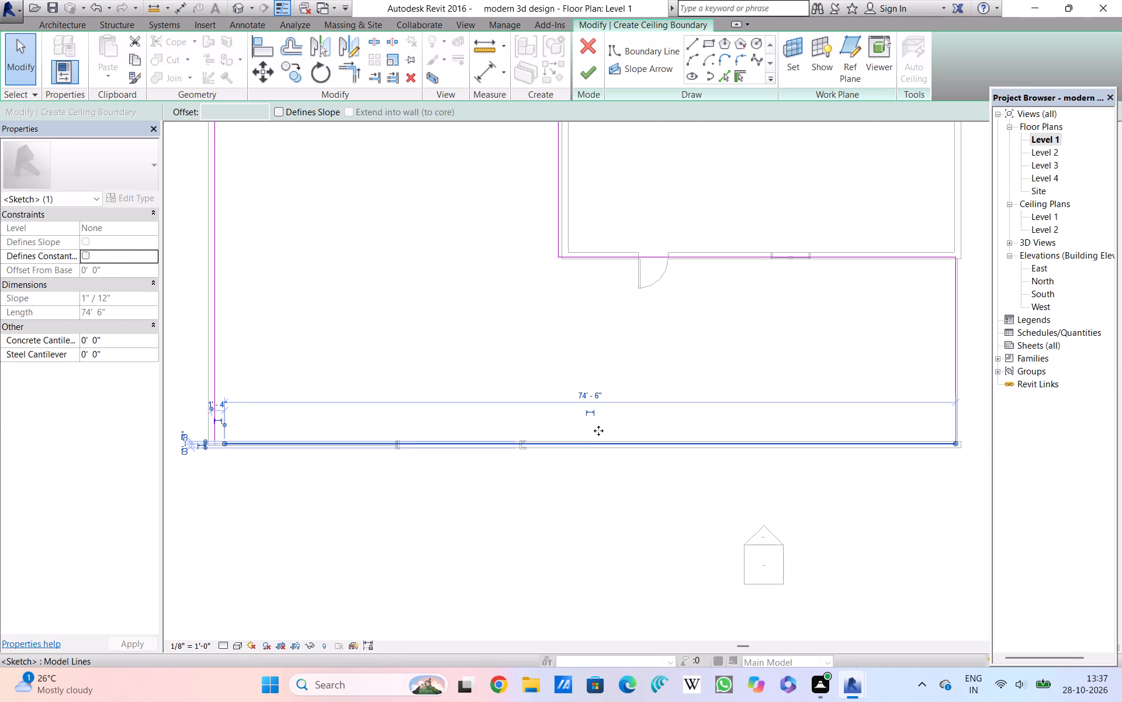
{"action": "left_click_drag", "start_coordinate": [598, 431], "coordinate": [597, 426]}
{"action": "left_click", "coordinate": [597, 426]}
{"action": "left_click", "coordinate": [597, 426]}
{"action": "left_click", "coordinate": [598, 422]}
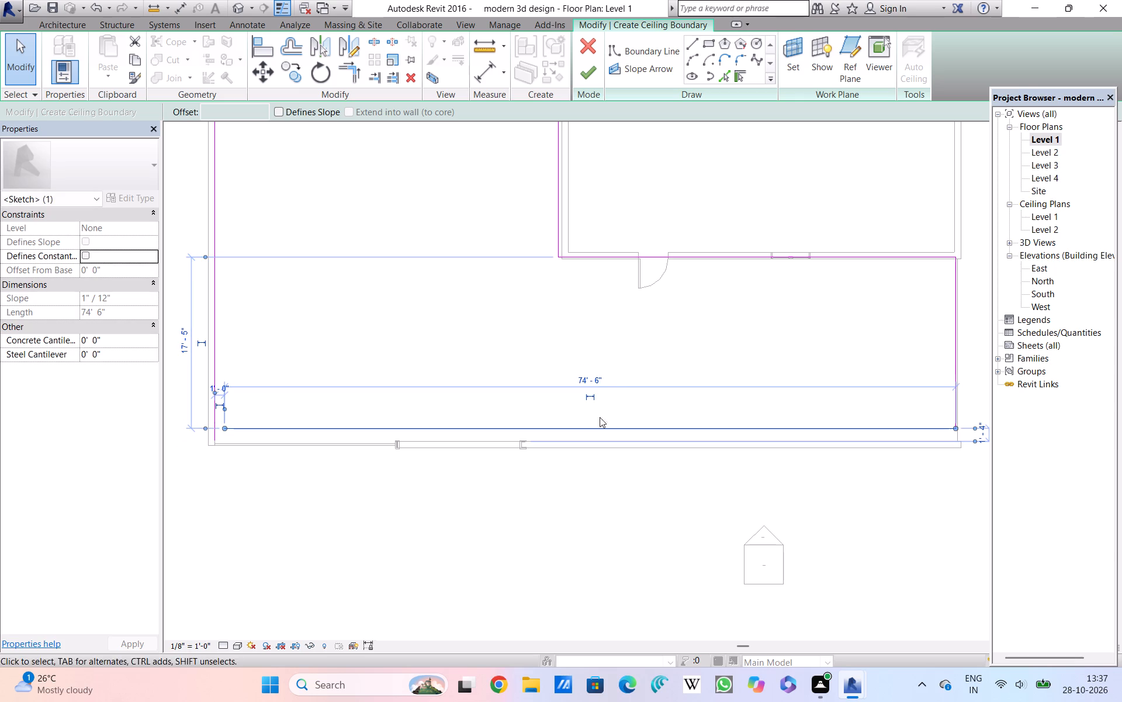
{"action": "left_click", "coordinate": [600, 380]}
{"action": "left_click", "coordinate": [647, 362]}
{"action": "left_click", "coordinate": [588, 77]}
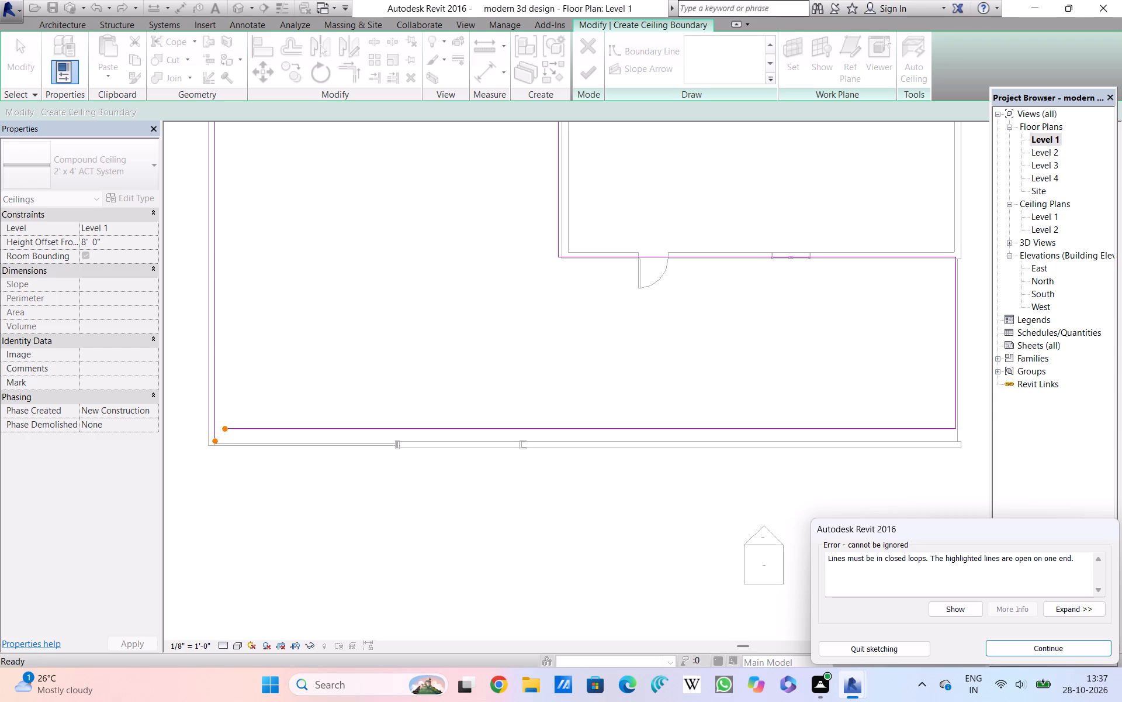
{"action": "left_click", "coordinate": [1013, 644]}
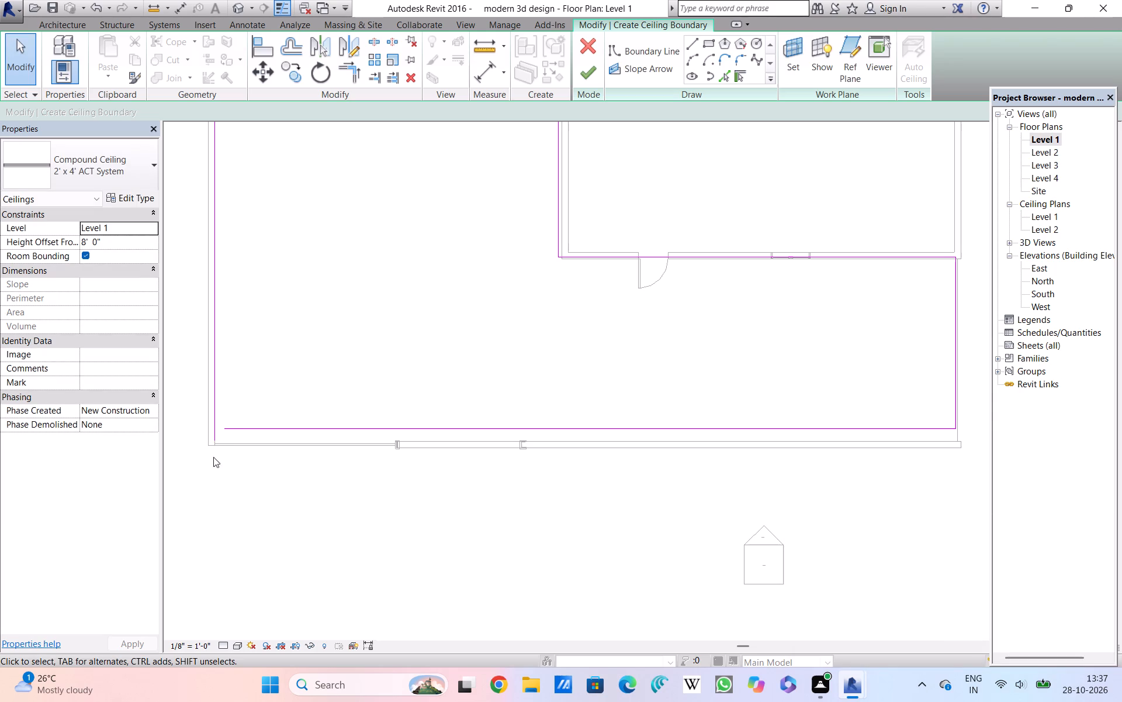
Extend the front boundary line's left end to the left side line and join it to that line's front endpoint.
{"action": "scroll", "coordinate": [222, 433], "scroll_direction": "up", "scroll_amount": 2}
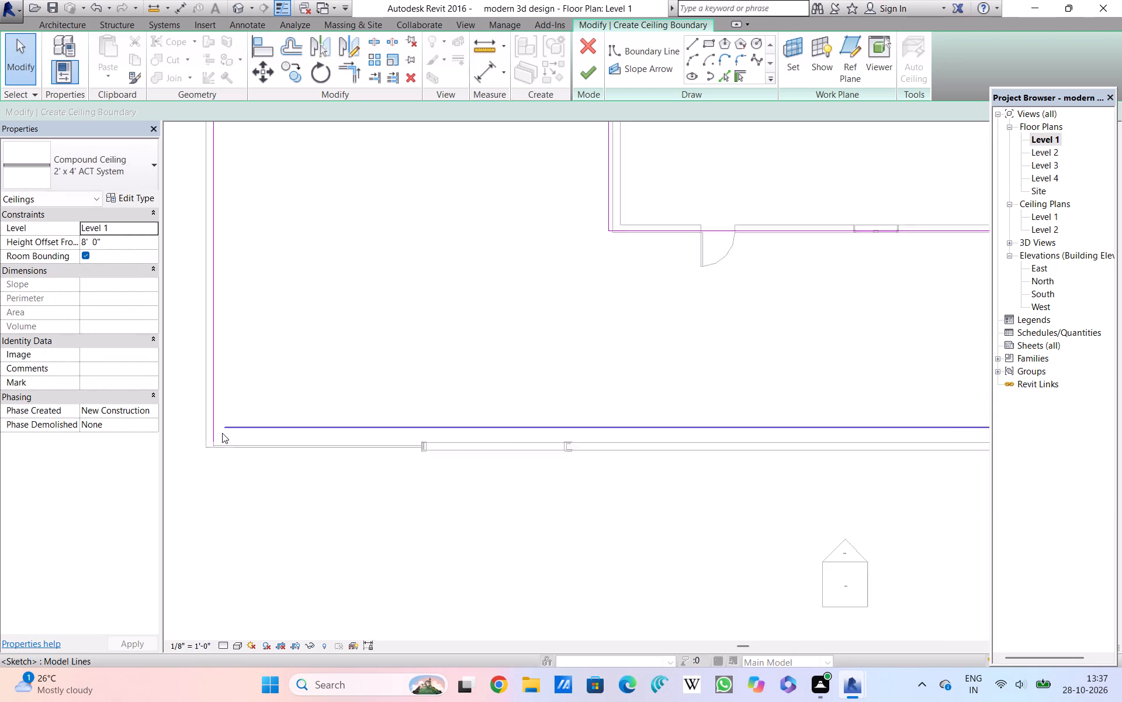
{"action": "scroll", "coordinate": [222, 433], "scroll_direction": "up", "scroll_amount": 6}
{"action": "left_click", "coordinate": [232, 418]}
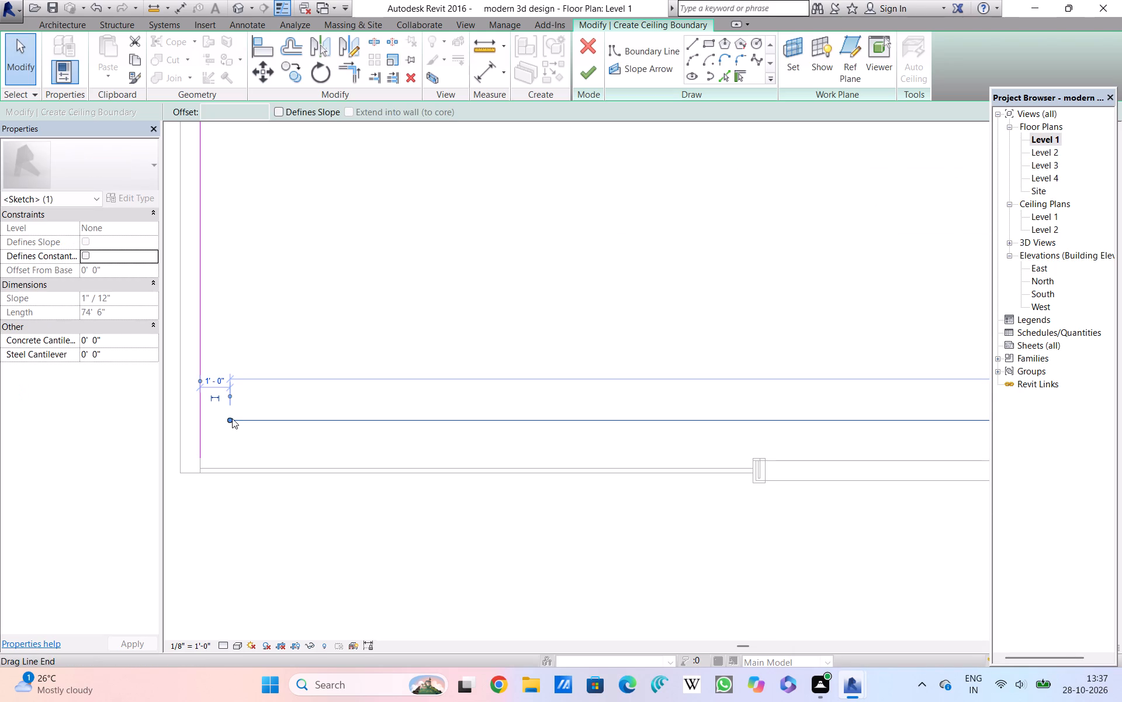
{"action": "left_click_drag", "start_coordinate": [230, 418], "coordinate": [212, 449]}
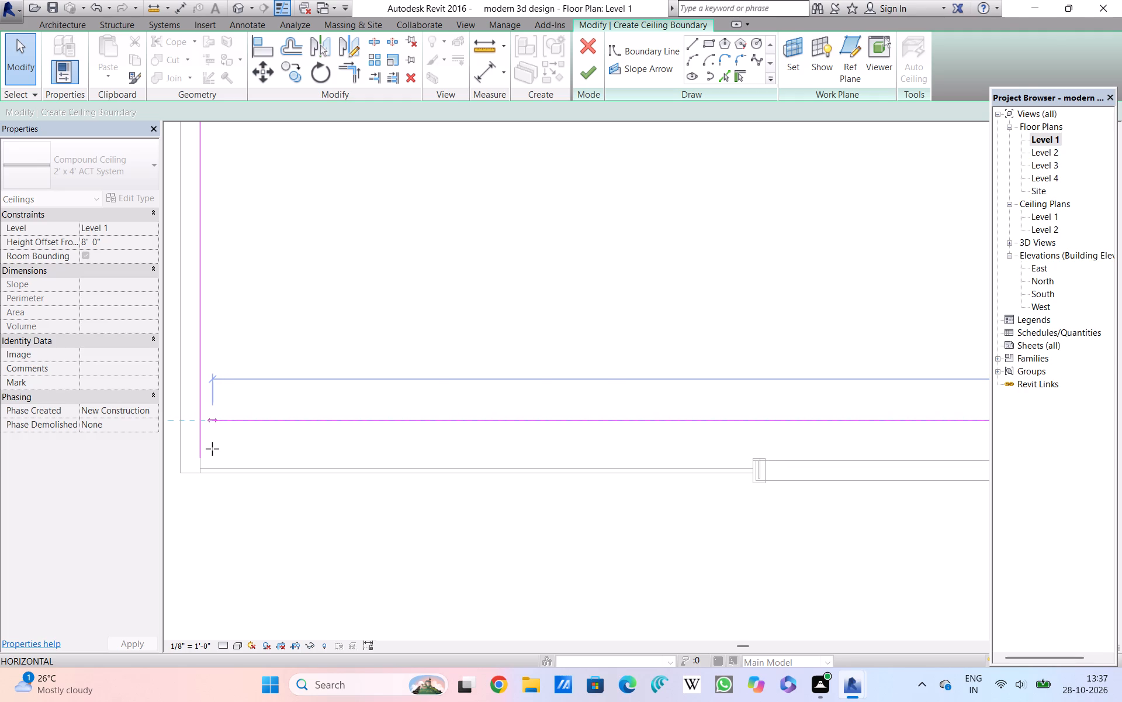
{"action": "left_click_drag", "start_coordinate": [212, 449], "coordinate": [202, 447]}
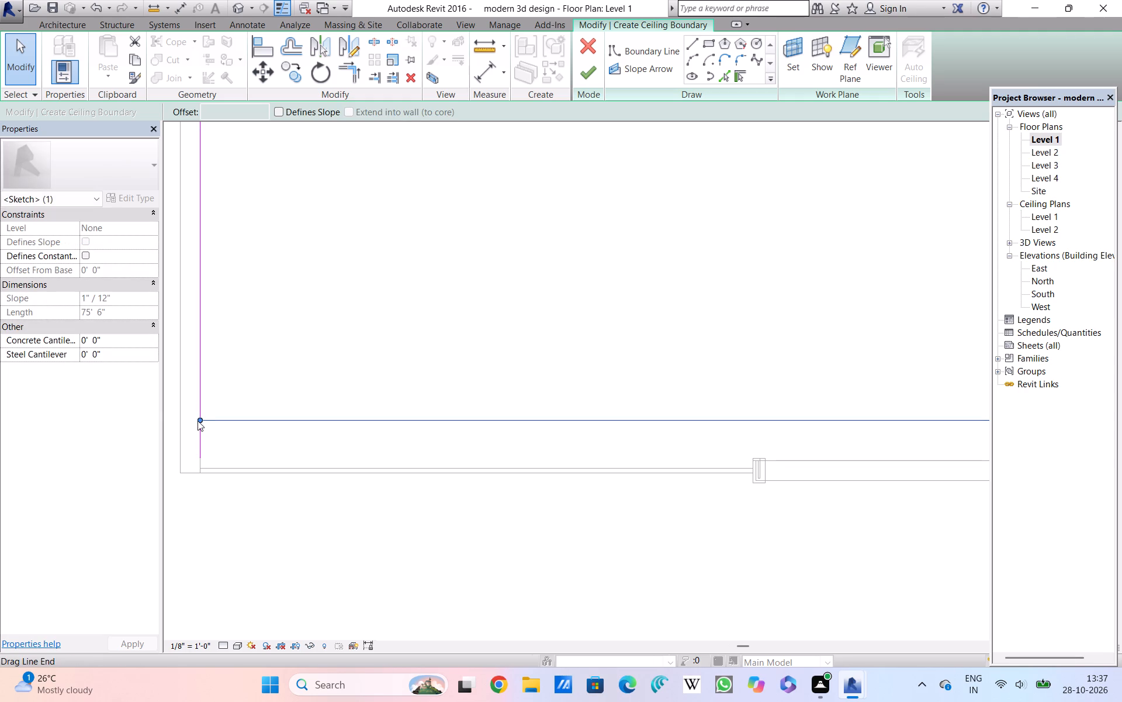
{"action": "left_click_drag", "start_coordinate": [199, 418], "coordinate": [198, 456]}
{"action": "left_click", "coordinate": [198, 456]}
{"action": "double_click", "coordinate": [254, 423]}
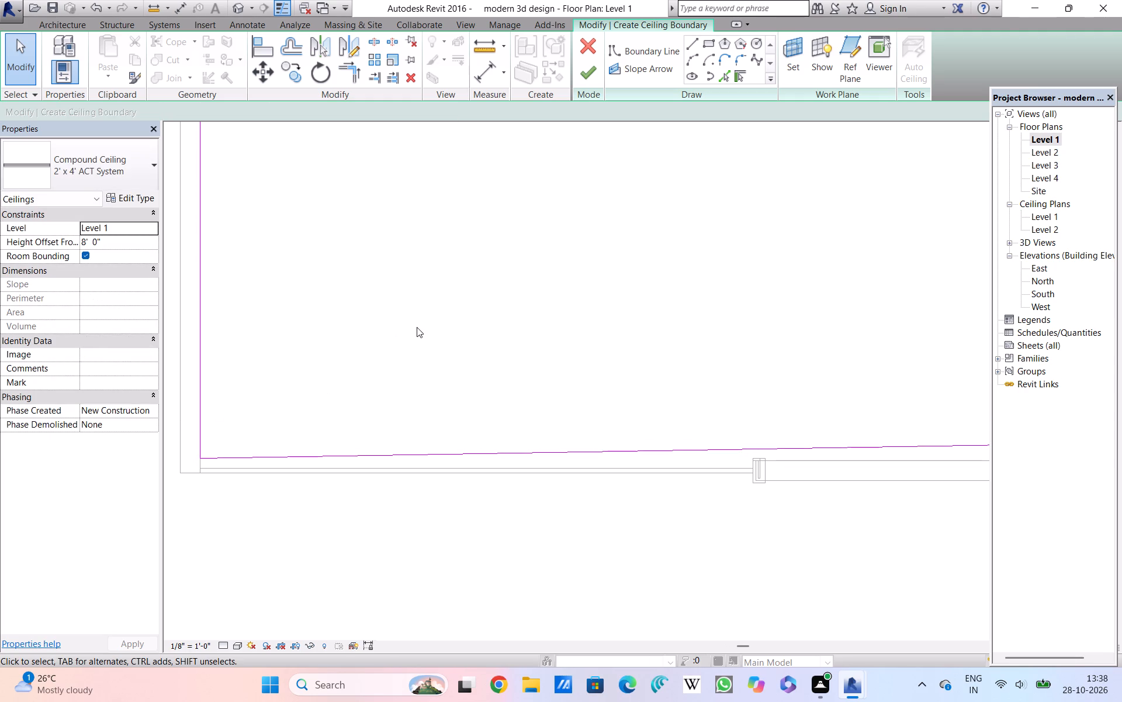
Try finishing the ceiling sketch and show where the boundary lines are open.
{"action": "scroll", "coordinate": [417, 327], "scroll_direction": "down", "scroll_amount": 3}
{"action": "double_click", "coordinate": [583, 78]}
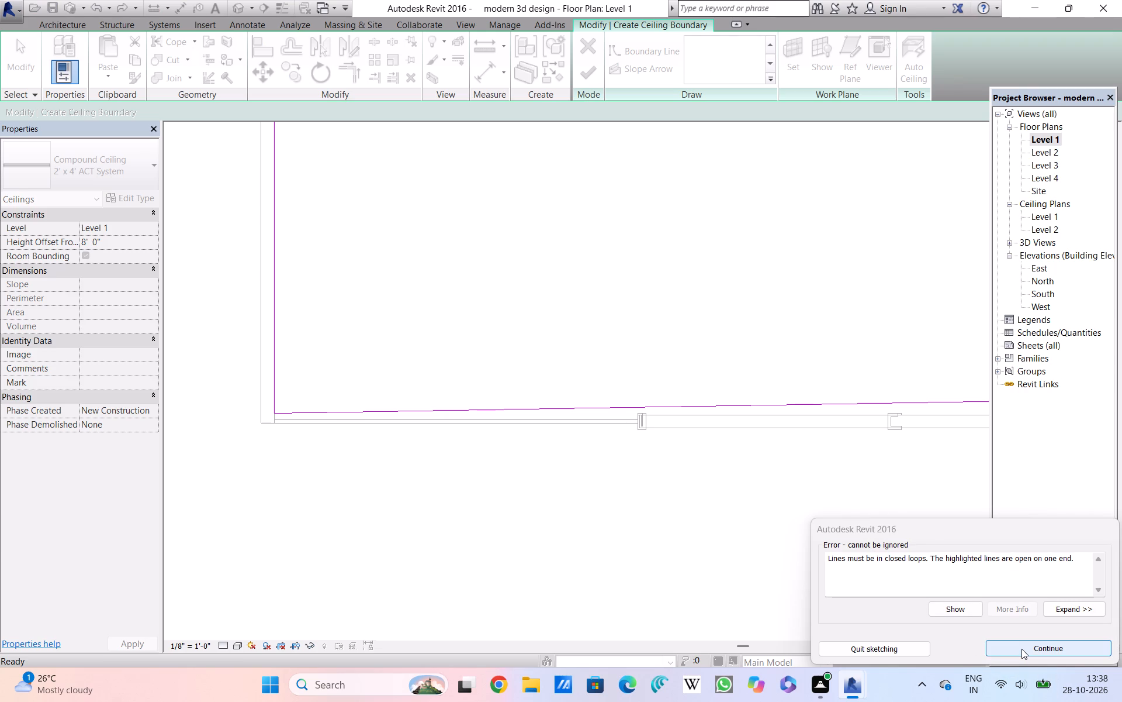
{"action": "left_click", "coordinate": [949, 607]}
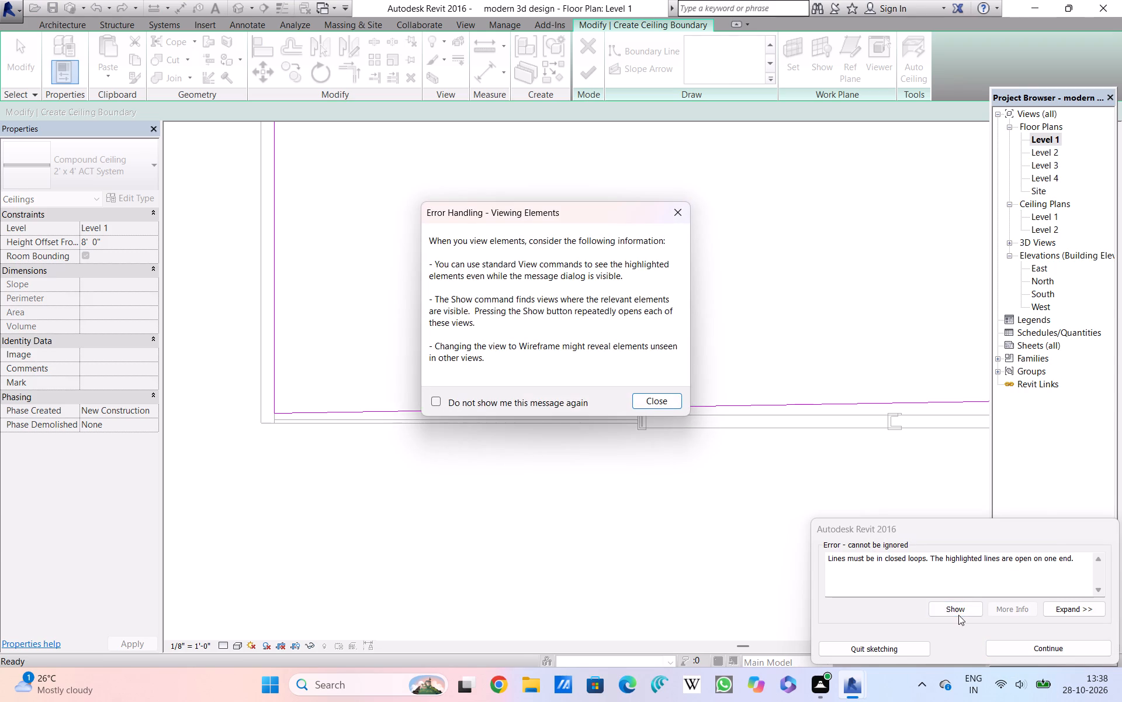
{"action": "left_click", "coordinate": [654, 394]}
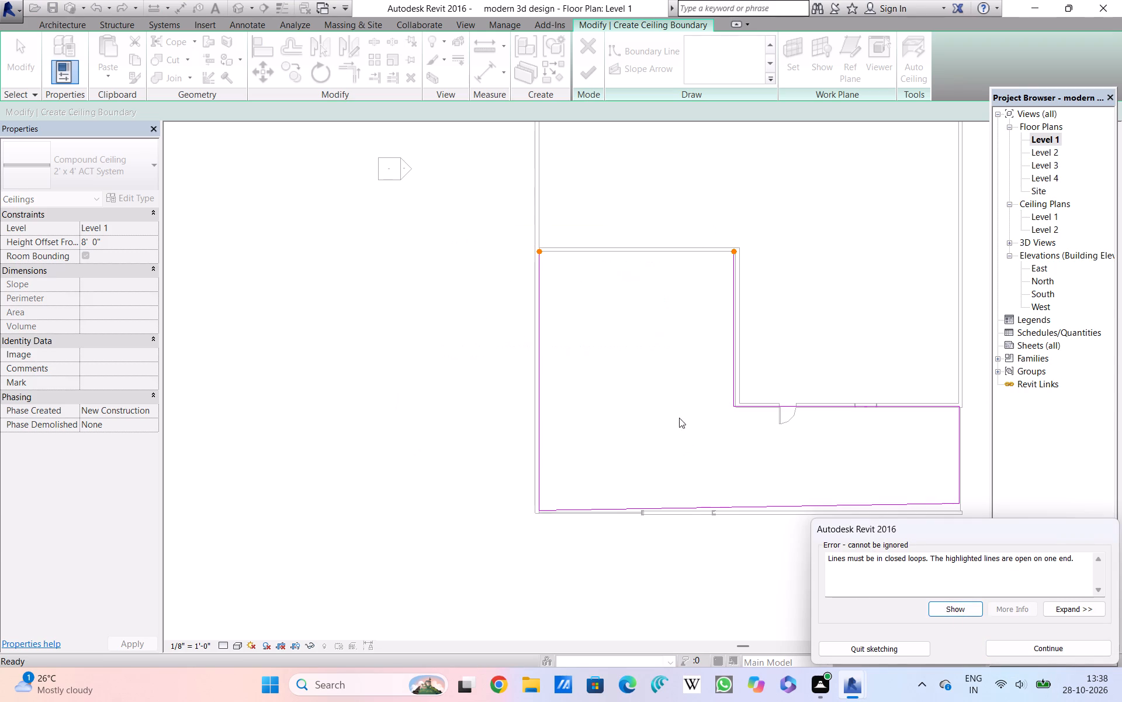
{"action": "left_click", "coordinate": [1000, 653]}
Draw a 35' boundary line along the inner wall face between the two open ends and finish the ceiling sketch.
{"action": "scroll", "coordinate": [608, 298], "scroll_direction": "up", "scroll_amount": 4}
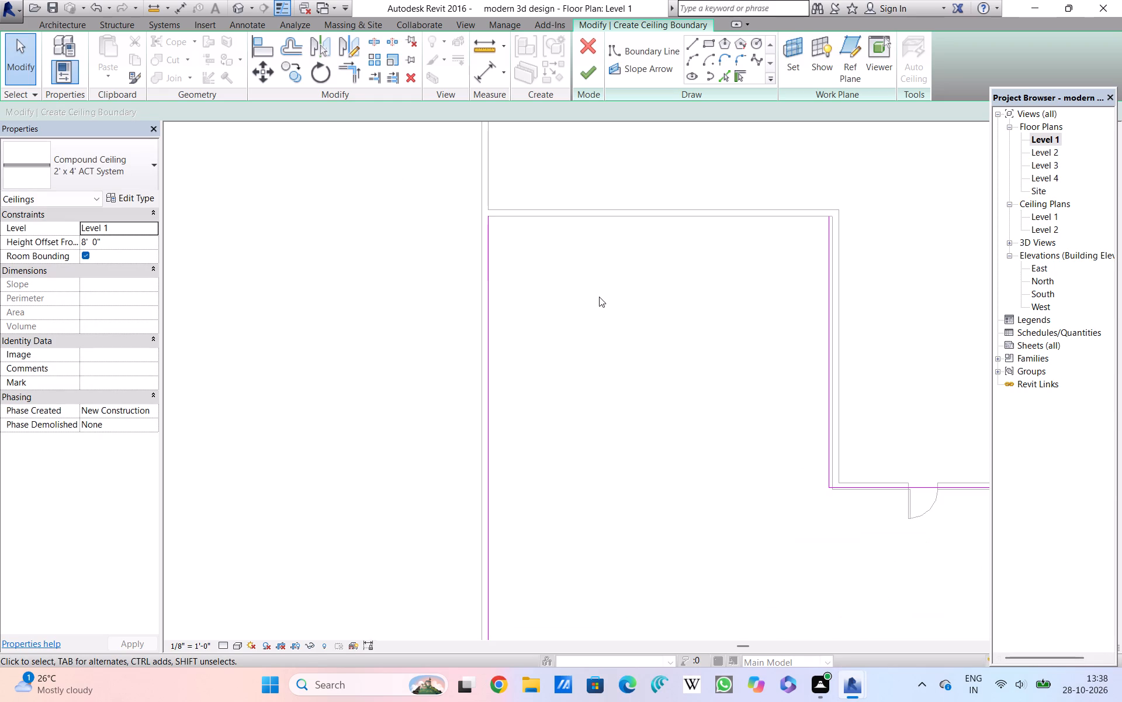
{"action": "middle_click_drag", "start_coordinate": [602, 297], "coordinate": [567, 363]}
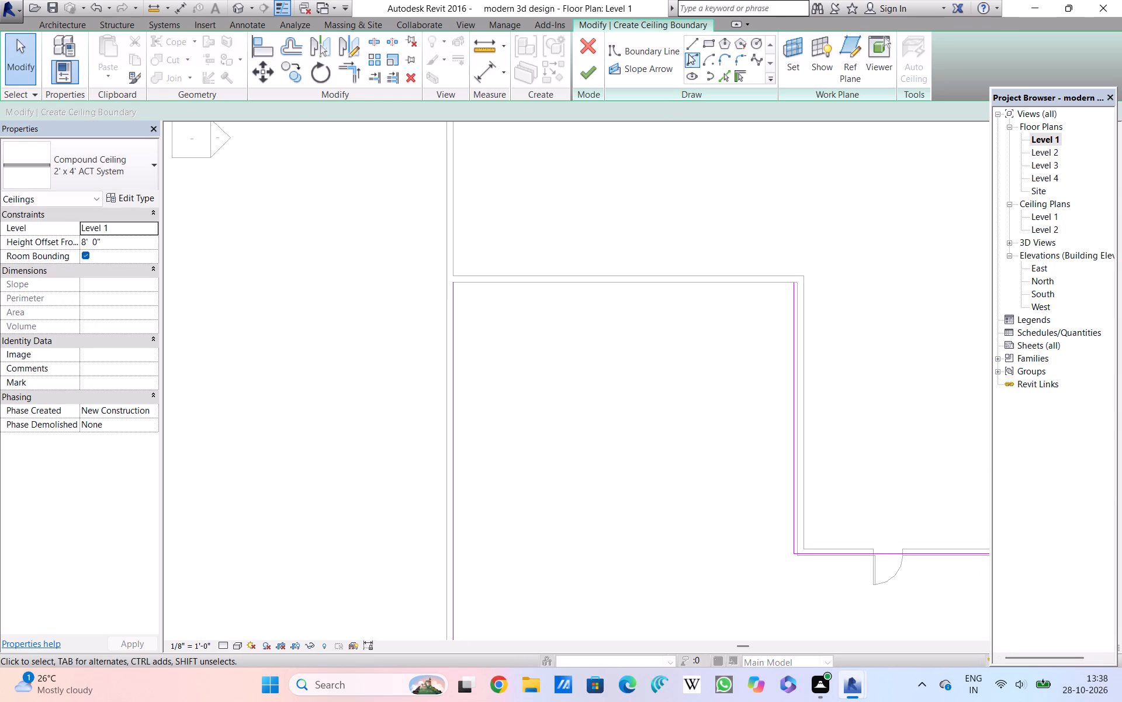
{"action": "double_click", "coordinate": [689, 47]}
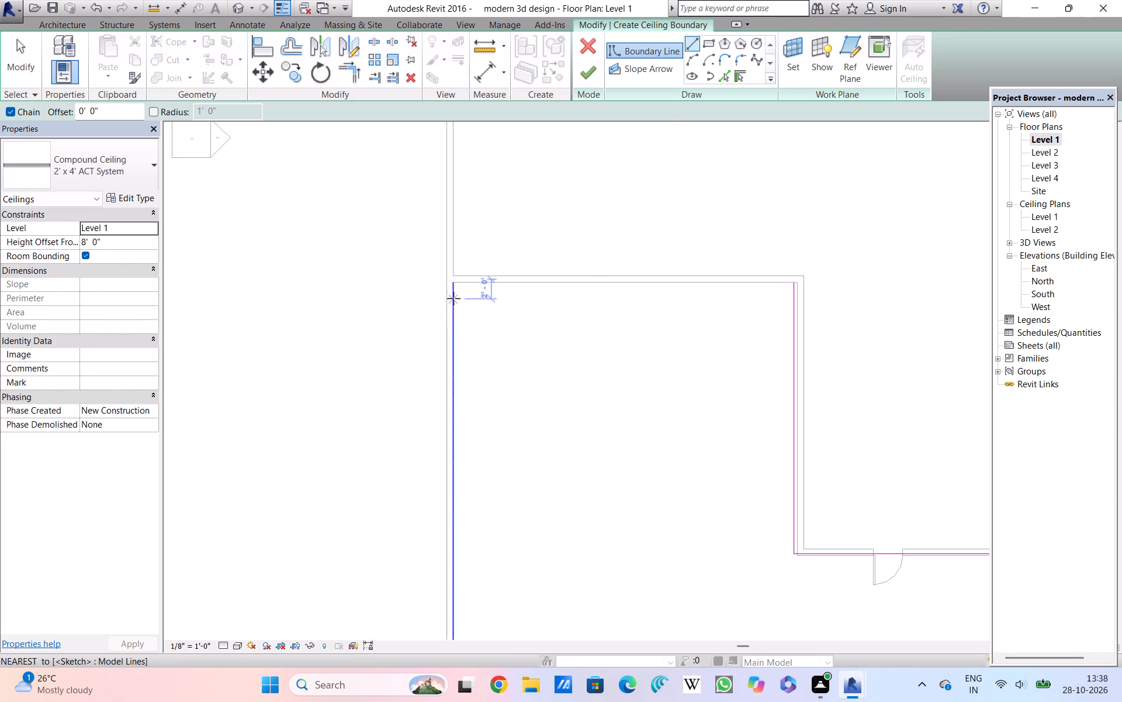
{"action": "double_click", "coordinate": [452, 286]}
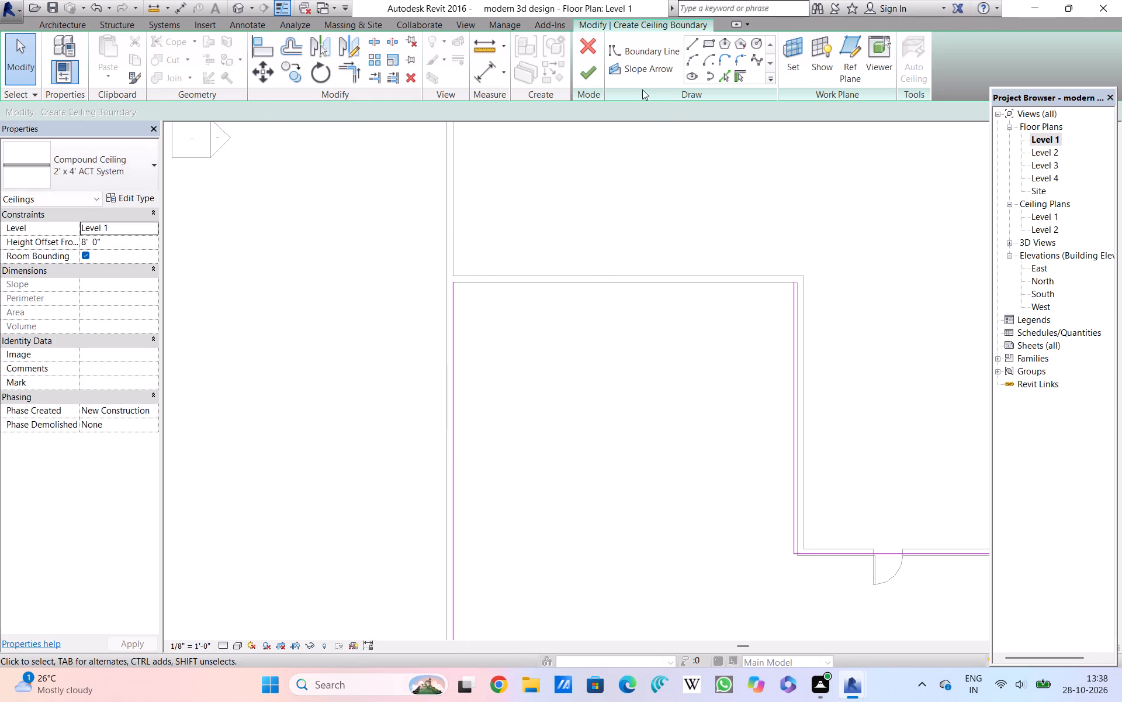
{"action": "double_click", "coordinate": [695, 41]}
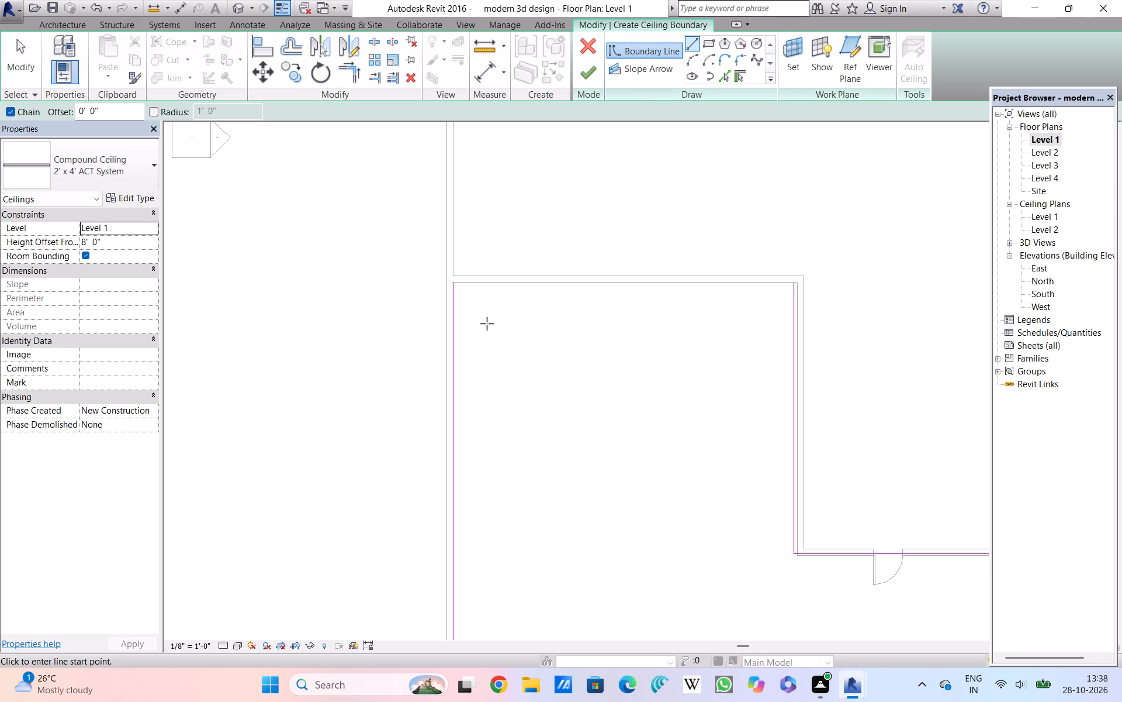
{"action": "left_click", "coordinate": [453, 286]}
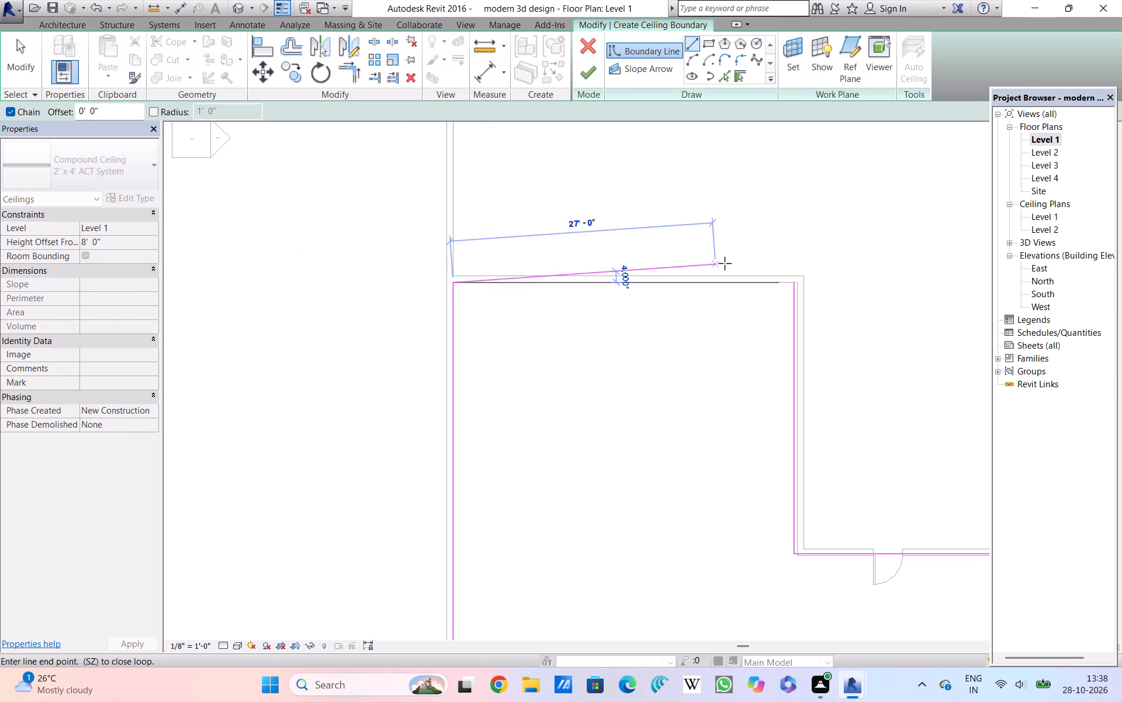
{"action": "left_click", "coordinate": [795, 283]}
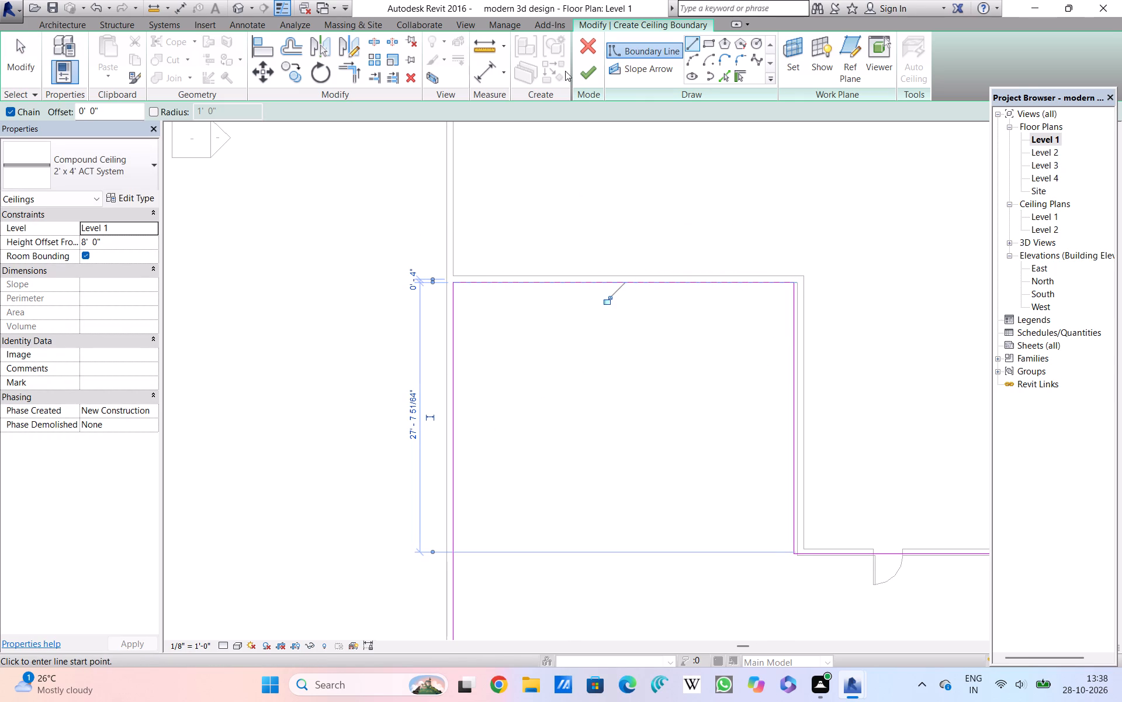
{"action": "double_click", "coordinate": [582, 70]}
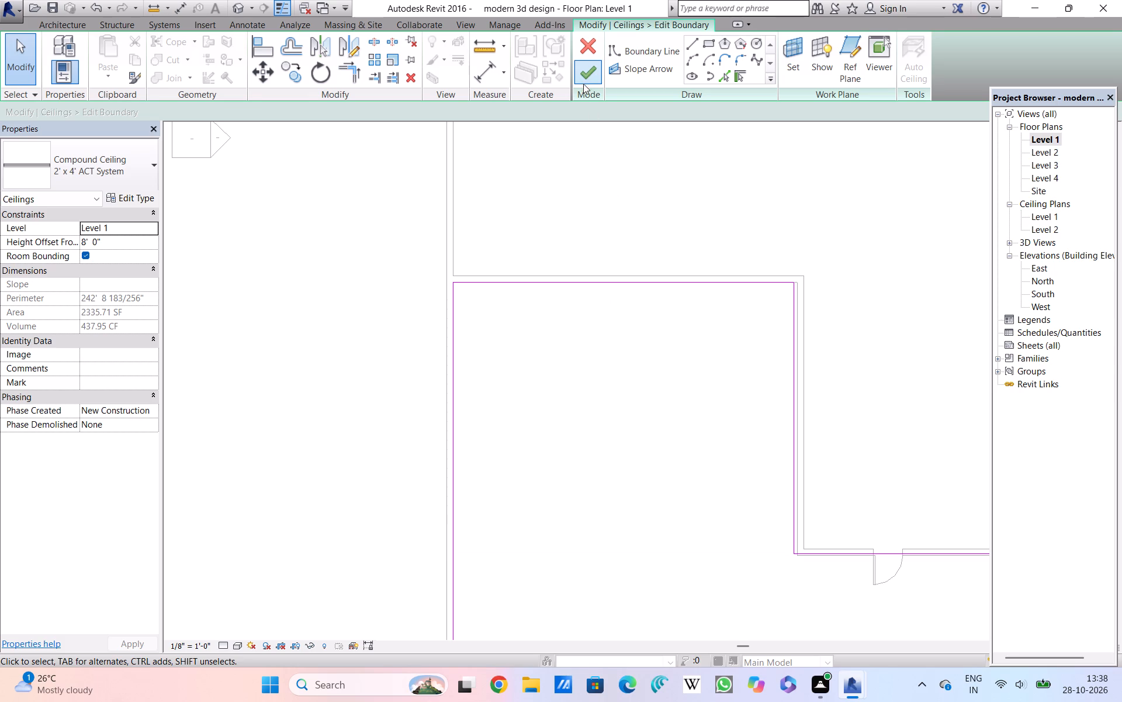
{"action": "double_click", "coordinate": [584, 80]}
{"action": "triple_click", "coordinate": [587, 71]}
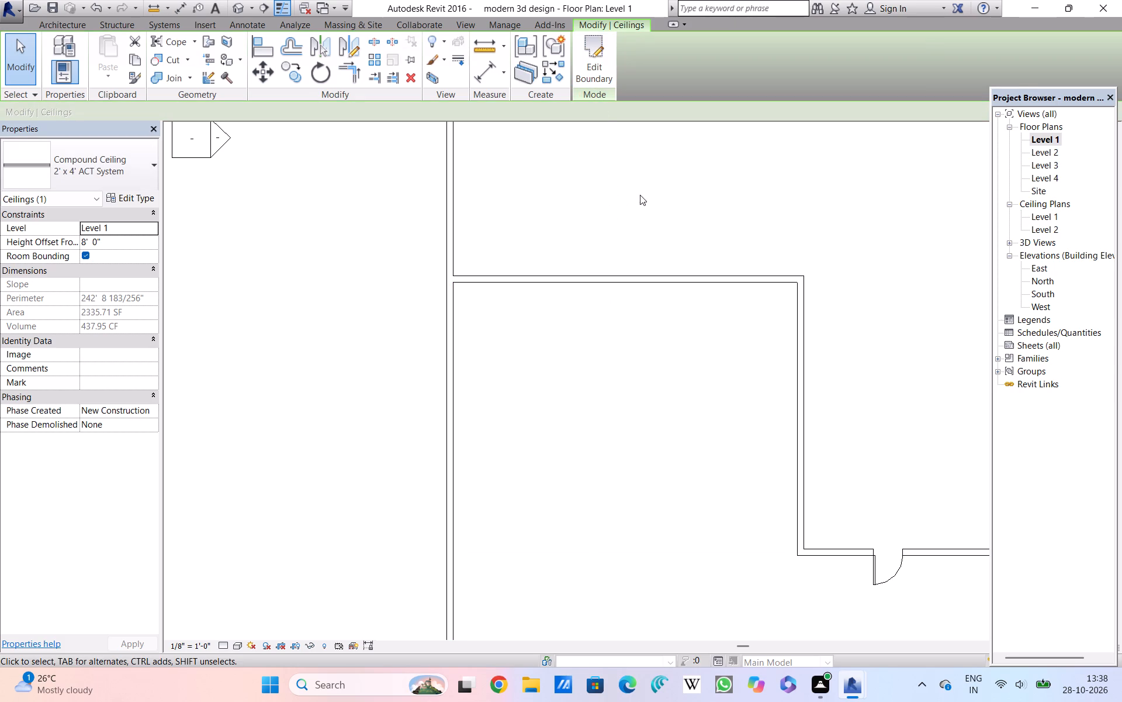
{"action": "key", "text": "Escape"}
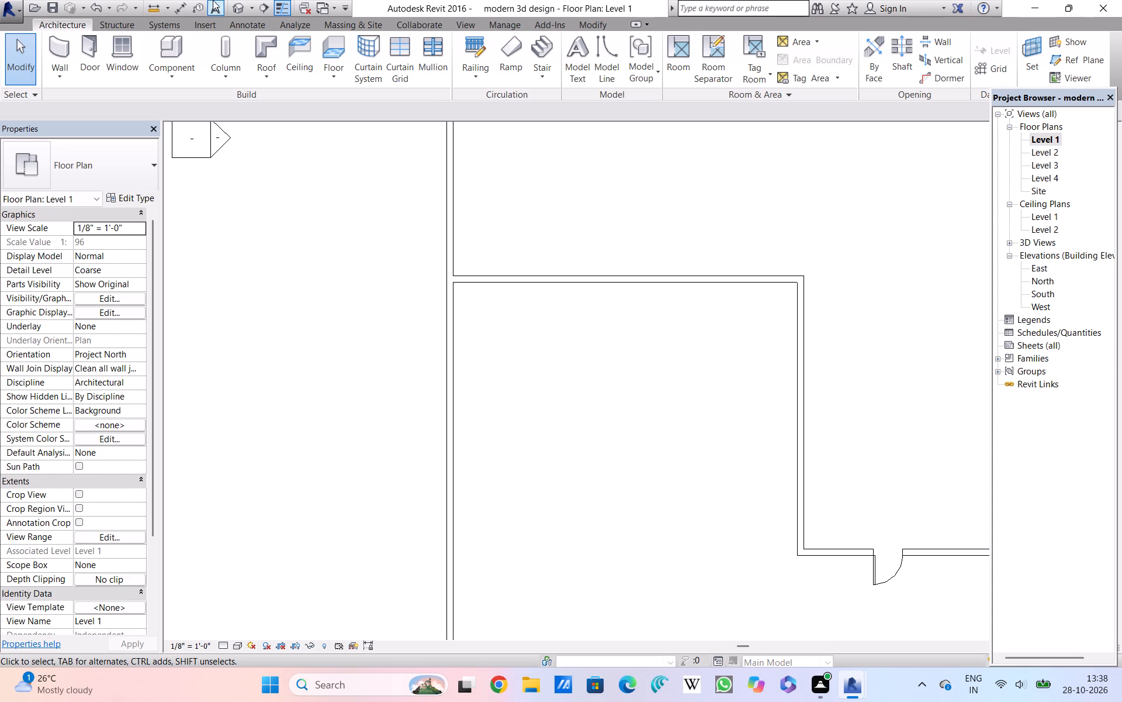
In the 3D view, set the front-yard ceiling's height offset from Level 1 to 9'.
{"action": "left_click", "coordinate": [240, 2]}
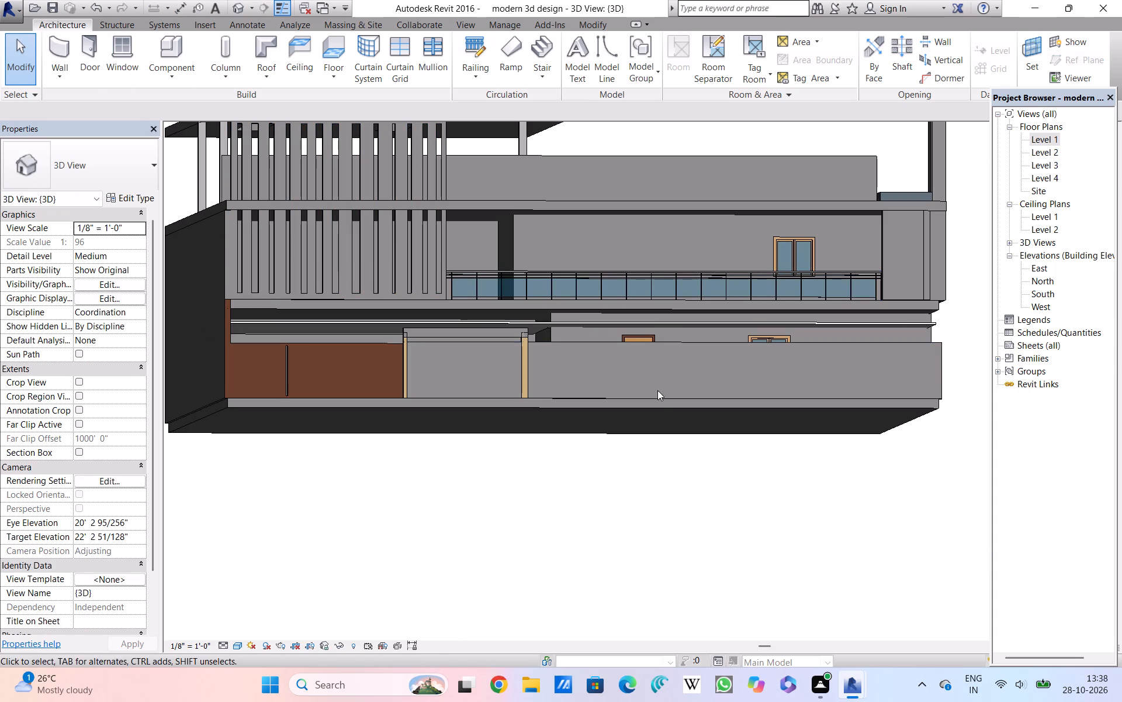
{"action": "middle_click_drag", "start_coordinate": [646, 405], "coordinate": [682, 352], "text": "shift"}
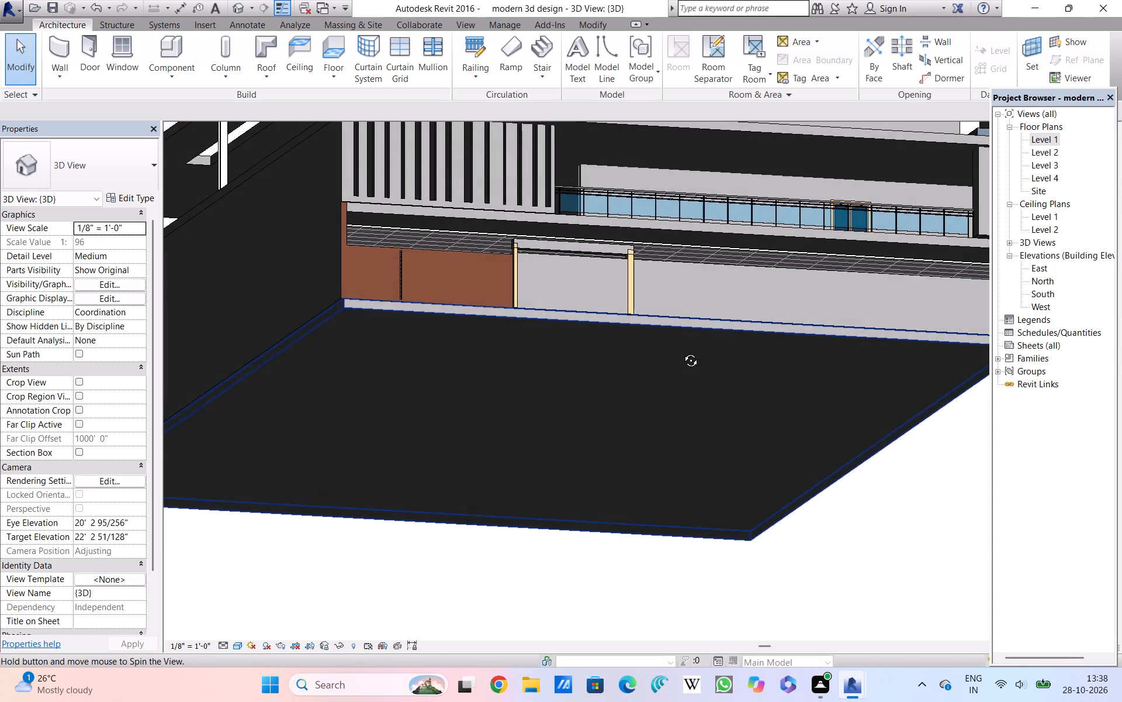
{"action": "middle_click_drag", "start_coordinate": [682, 352], "coordinate": [662, 438], "text": "shift"}
{"action": "left_click", "coordinate": [597, 377]}
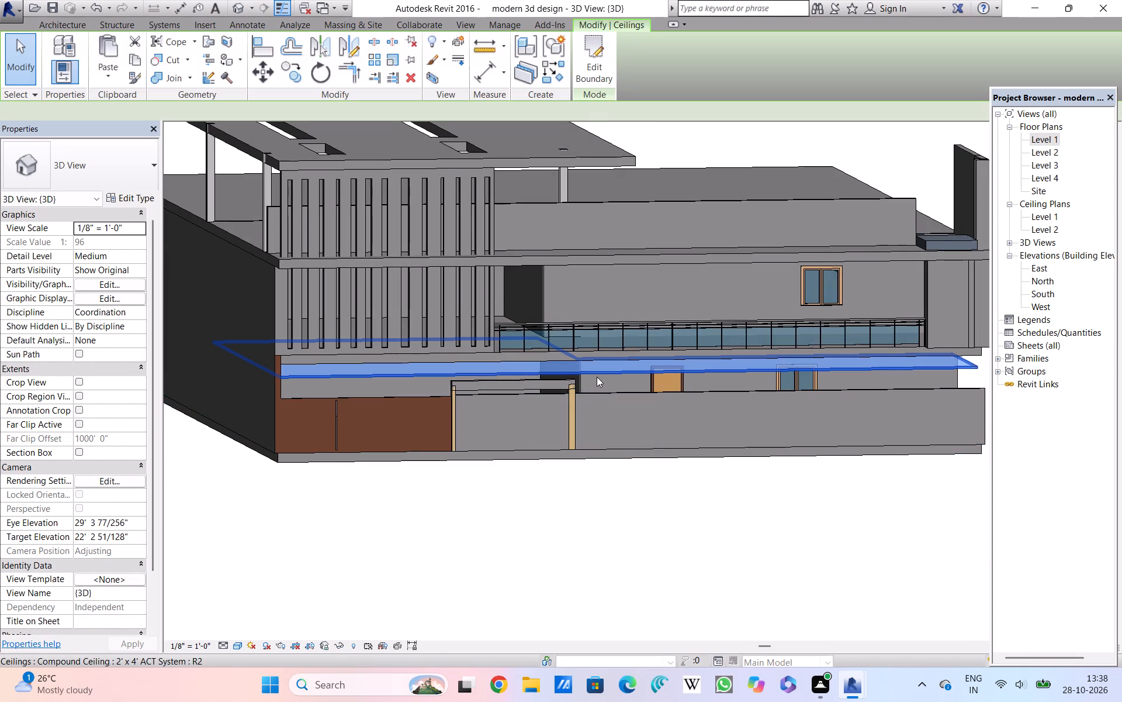
{"action": "left_click", "coordinate": [109, 243]}
{"action": "left_click_drag", "start_coordinate": [109, 243], "coordinate": [52, 247]}
{"action": "key", "text": "BackSpace"}
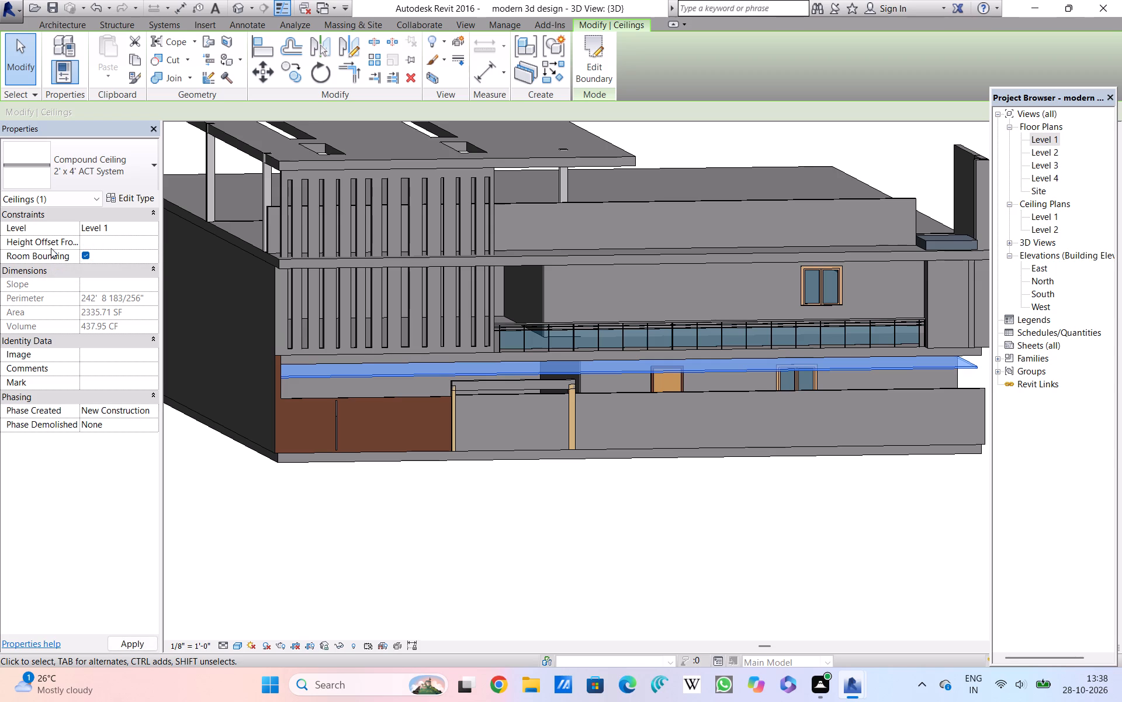
{"action": "key", "text": "9"}
{"action": "key", "text": "apostrophe"}
{"action": "key", "text": "Return"}
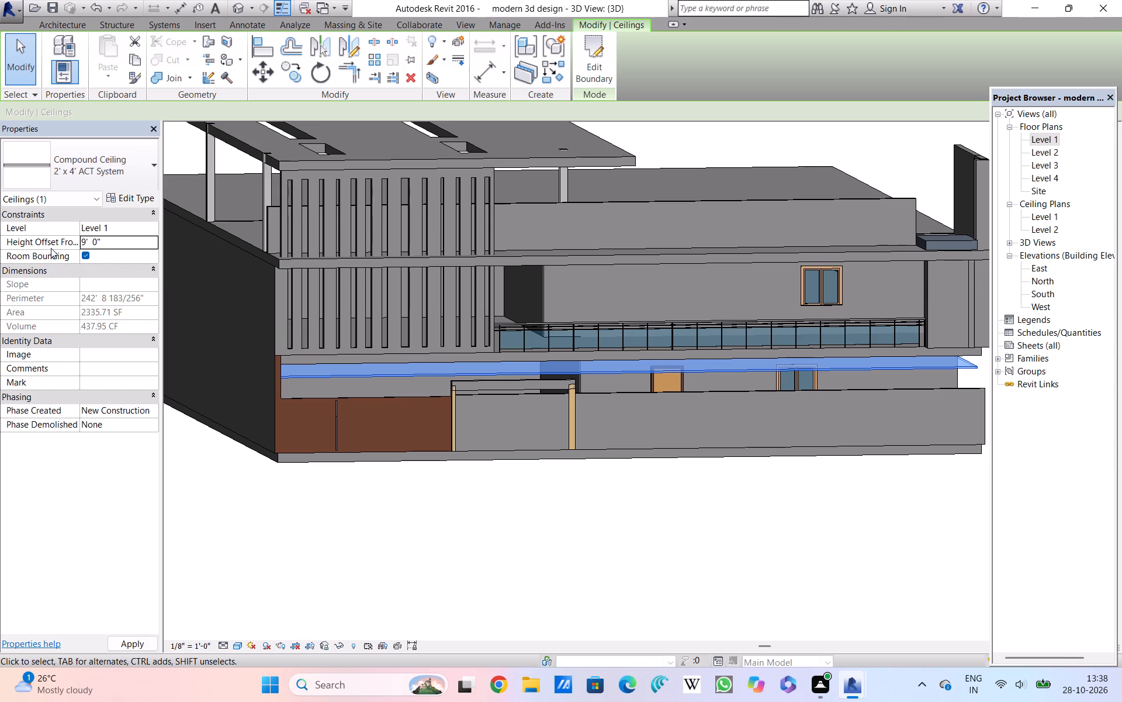
{"action": "left_click", "coordinate": [273, 483]}
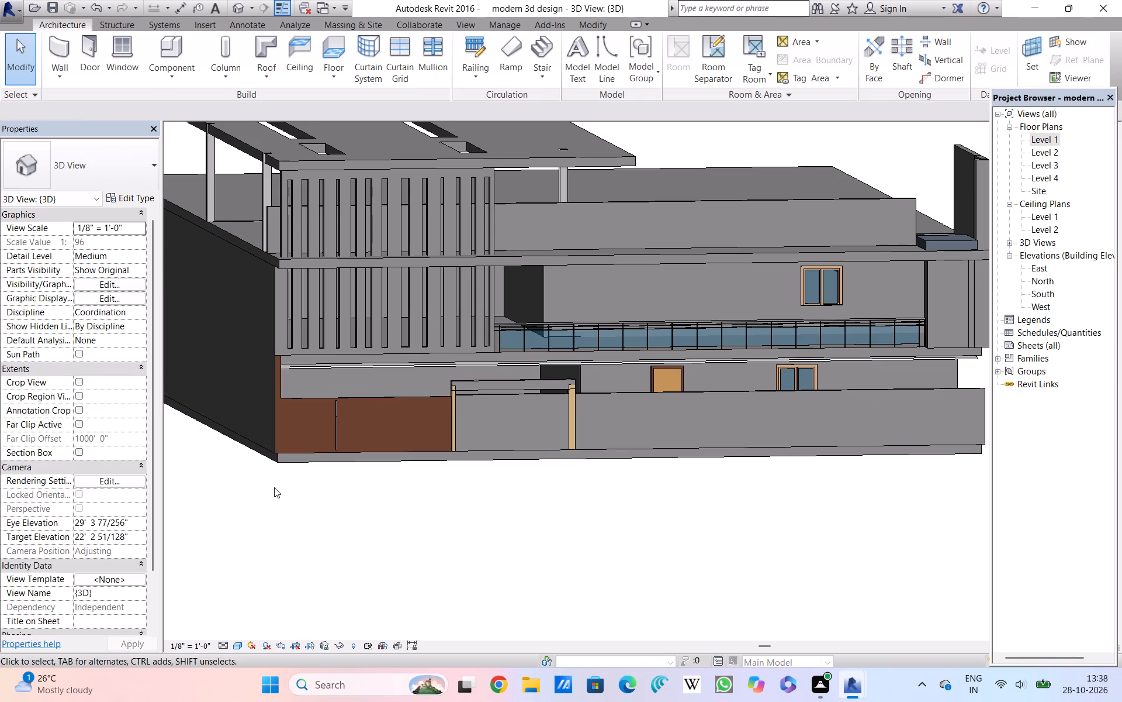
Copy the front-yard ceiling from its front corner up toward the slab above the first-floor slatted screen.
{"action": "middle_click_drag", "start_coordinate": [335, 511], "coordinate": [363, 438], "text": "shift"}
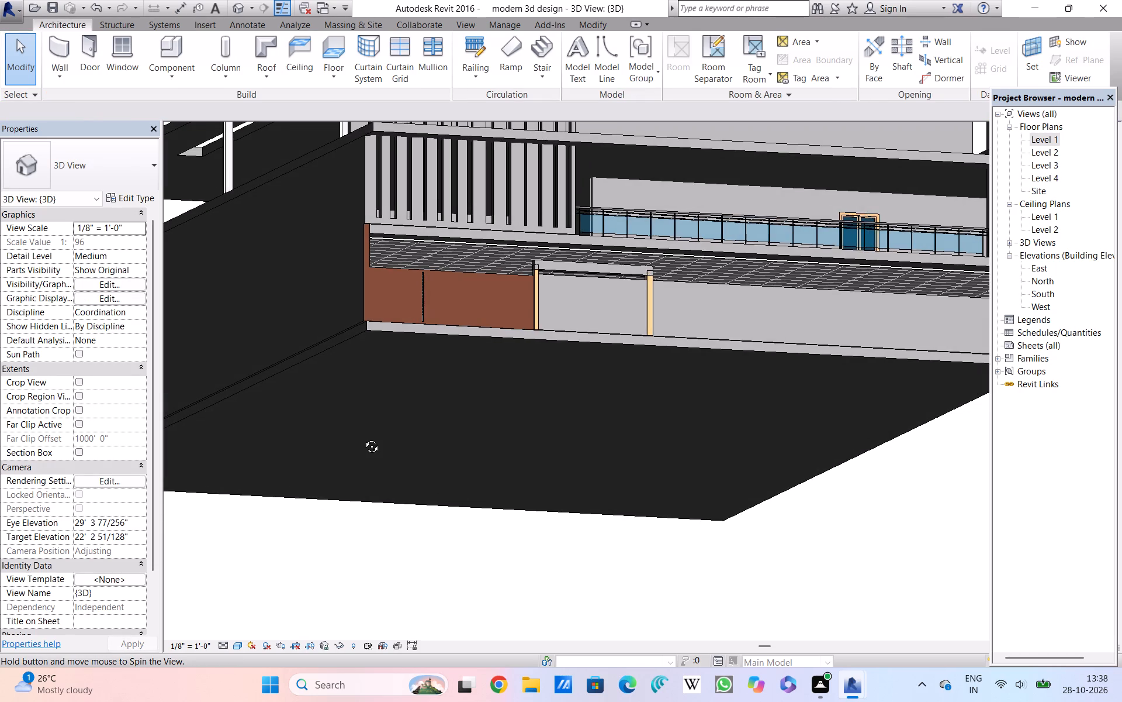
{"action": "middle_click_drag", "start_coordinate": [363, 438], "coordinate": [363, 435], "text": "shift"}
{"action": "middle_click_drag", "start_coordinate": [363, 435], "coordinate": [339, 511], "text": "shift"}
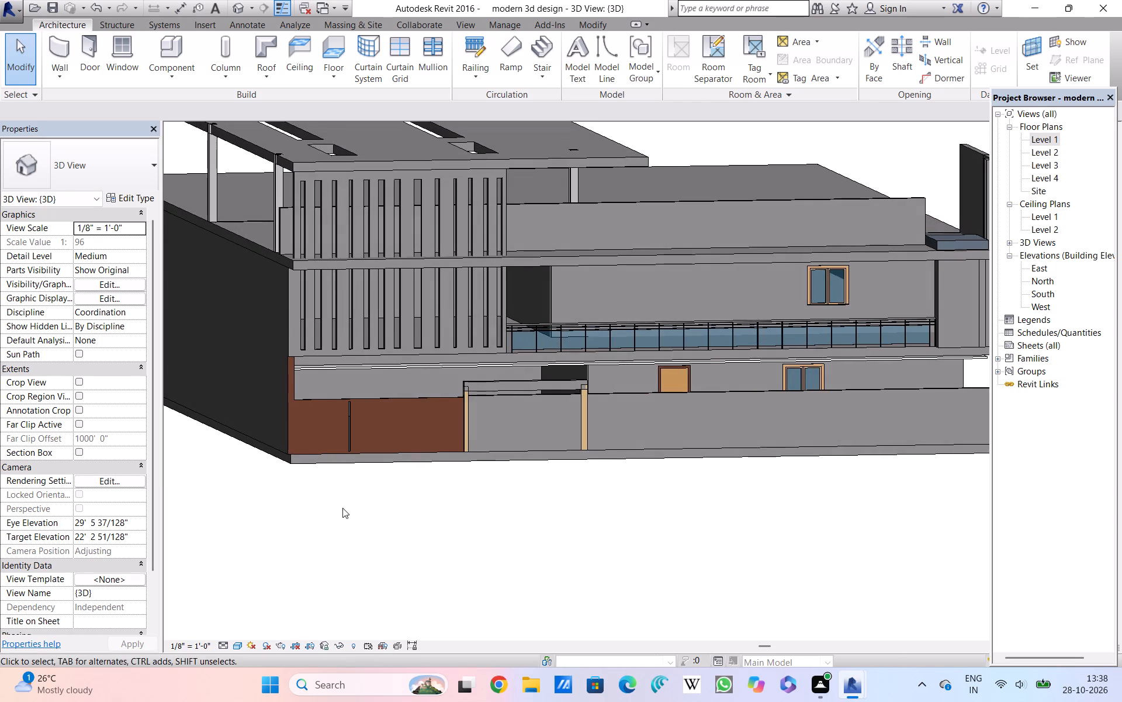
{"action": "left_click", "coordinate": [362, 366]}
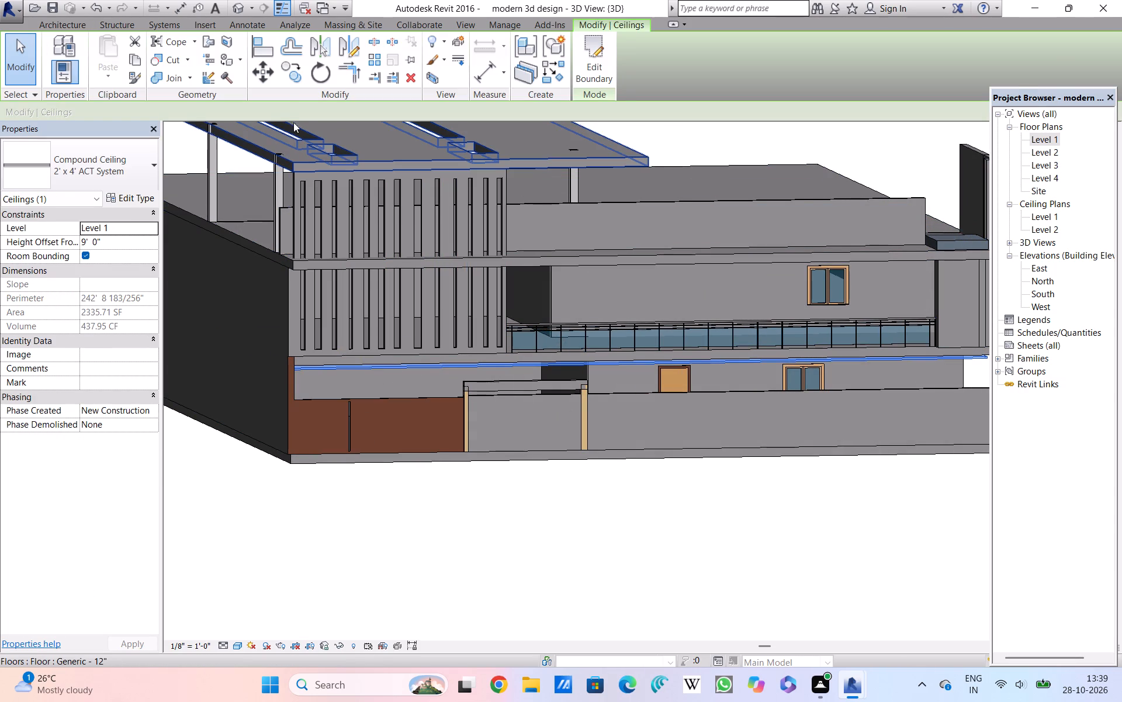
{"action": "double_click", "coordinate": [290, 78]}
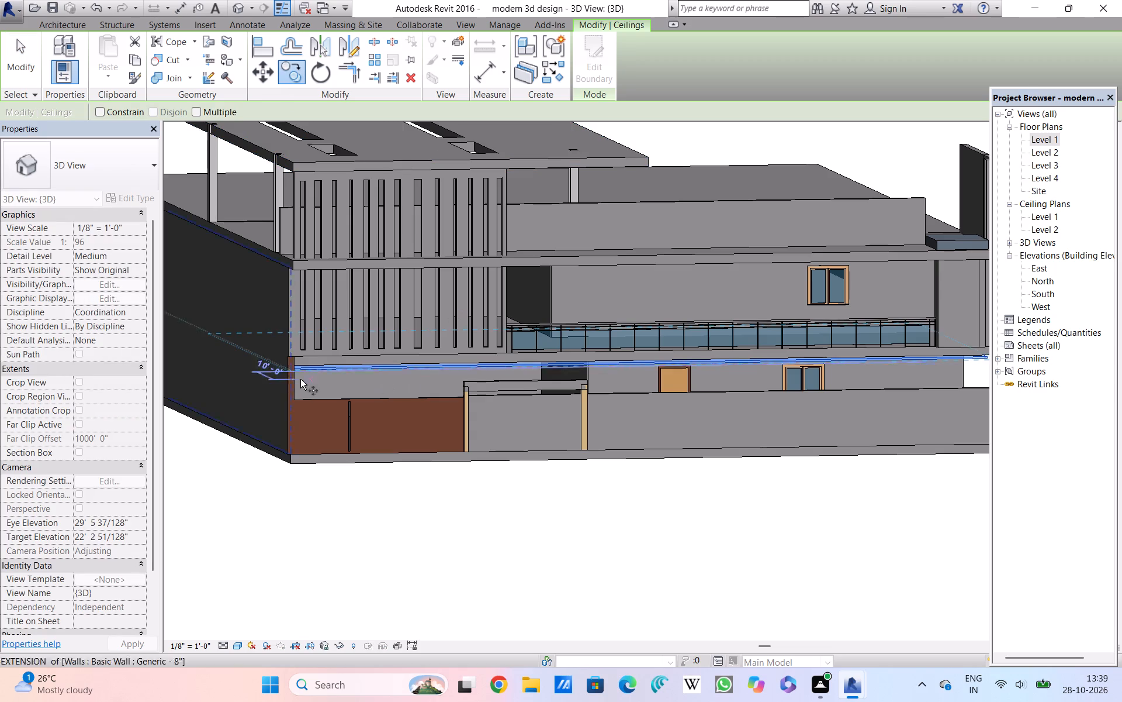
{"action": "left_click", "coordinate": [297, 369]}
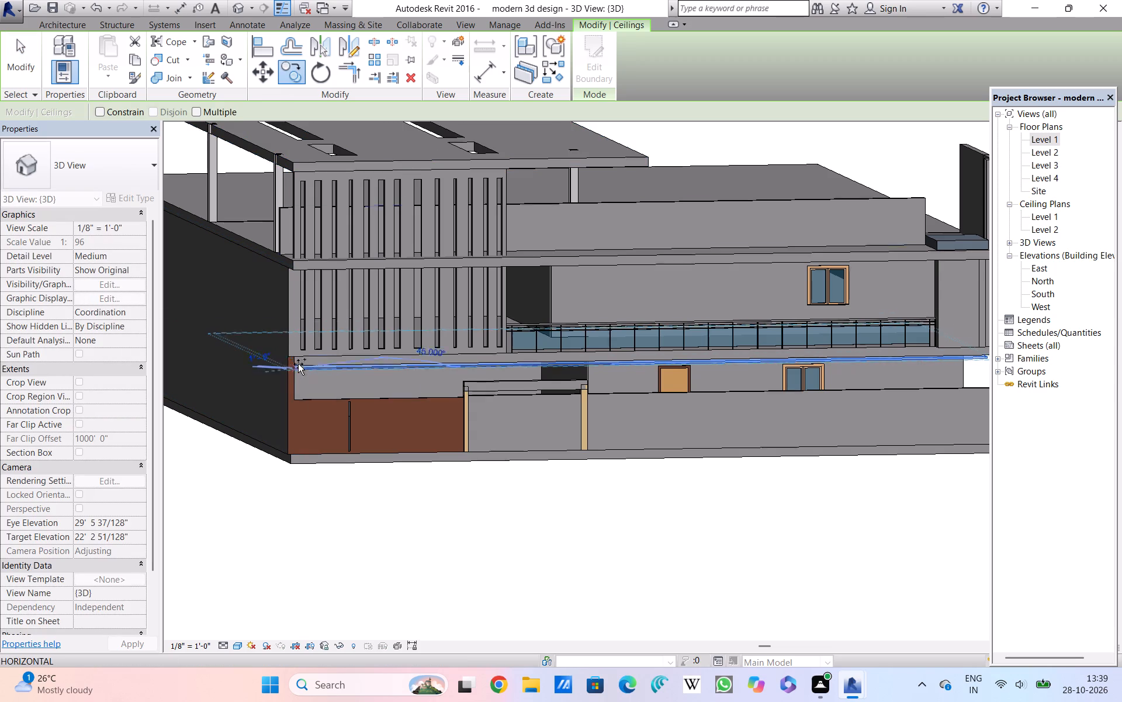
{"action": "left_click", "coordinate": [293, 278]}
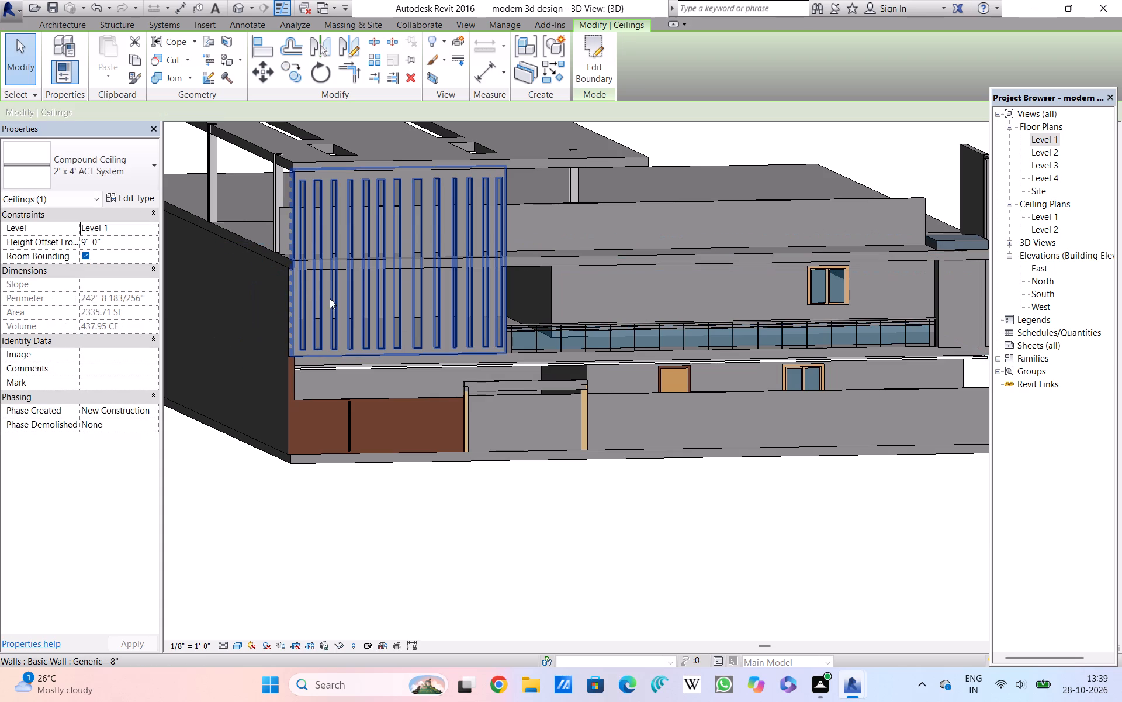
Inspect the front of the house from below to see where the copied ceiling landed.
{"action": "middle_click_drag", "start_coordinate": [460, 470], "coordinate": [456, 420], "text": "shift"}
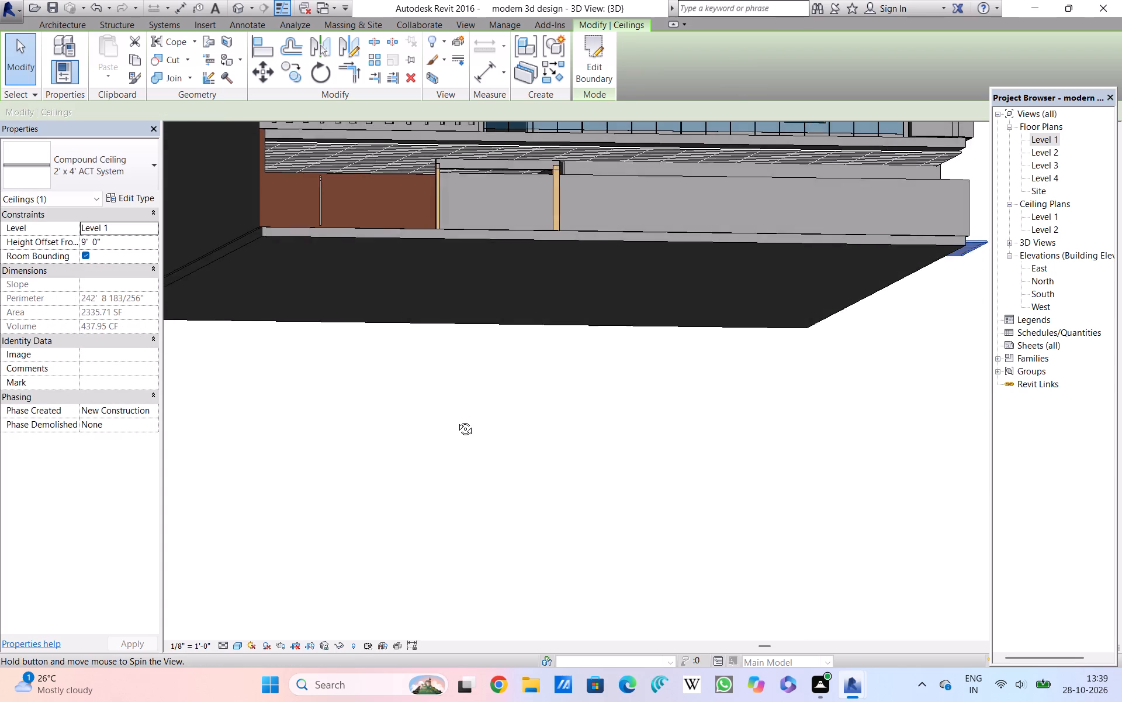
{"action": "middle_click_drag", "start_coordinate": [456, 420], "coordinate": [462, 438], "text": "shift"}
{"action": "middle_click_drag", "start_coordinate": [460, 432], "coordinate": [460, 525]}
{"action": "scroll", "coordinate": [460, 461], "scroll_direction": "down", "scroll_amount": 1}
{"action": "middle_click_drag", "start_coordinate": [473, 495], "coordinate": [474, 482]}
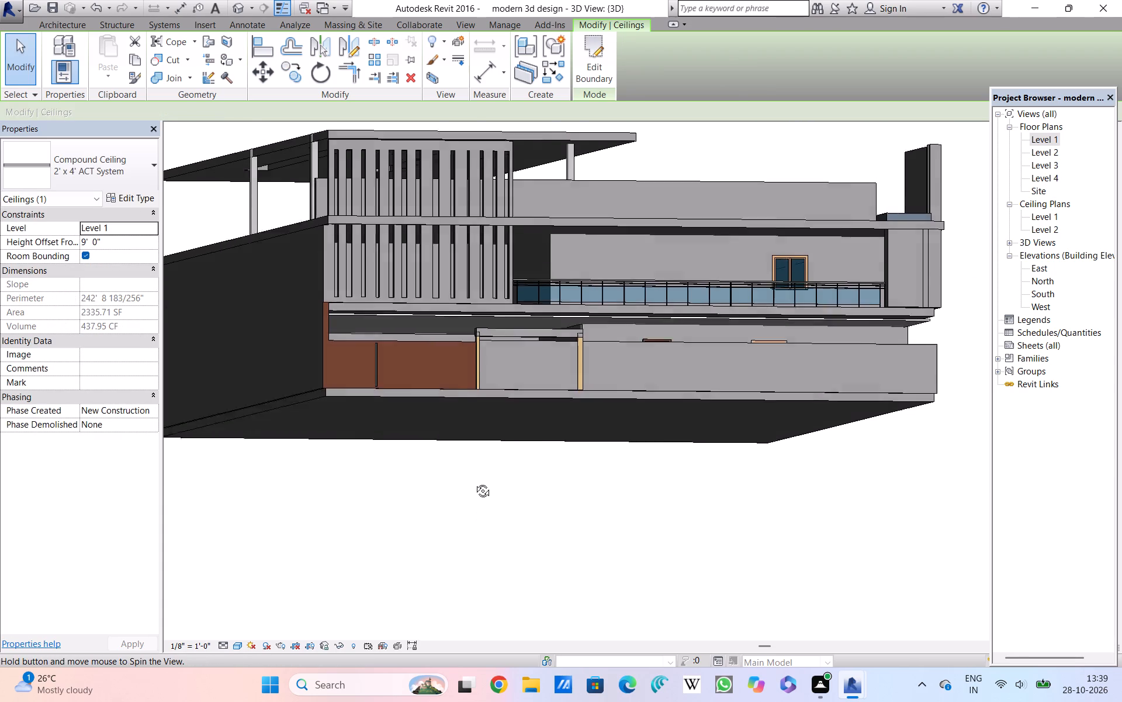
{"action": "middle_click_drag", "start_coordinate": [474, 482], "coordinate": [478, 466]}
{"action": "left_click_drag", "start_coordinate": [418, 238], "coordinate": [419, 243]}
{"action": "middle_click_drag", "start_coordinate": [419, 244], "coordinate": [420, 388]}
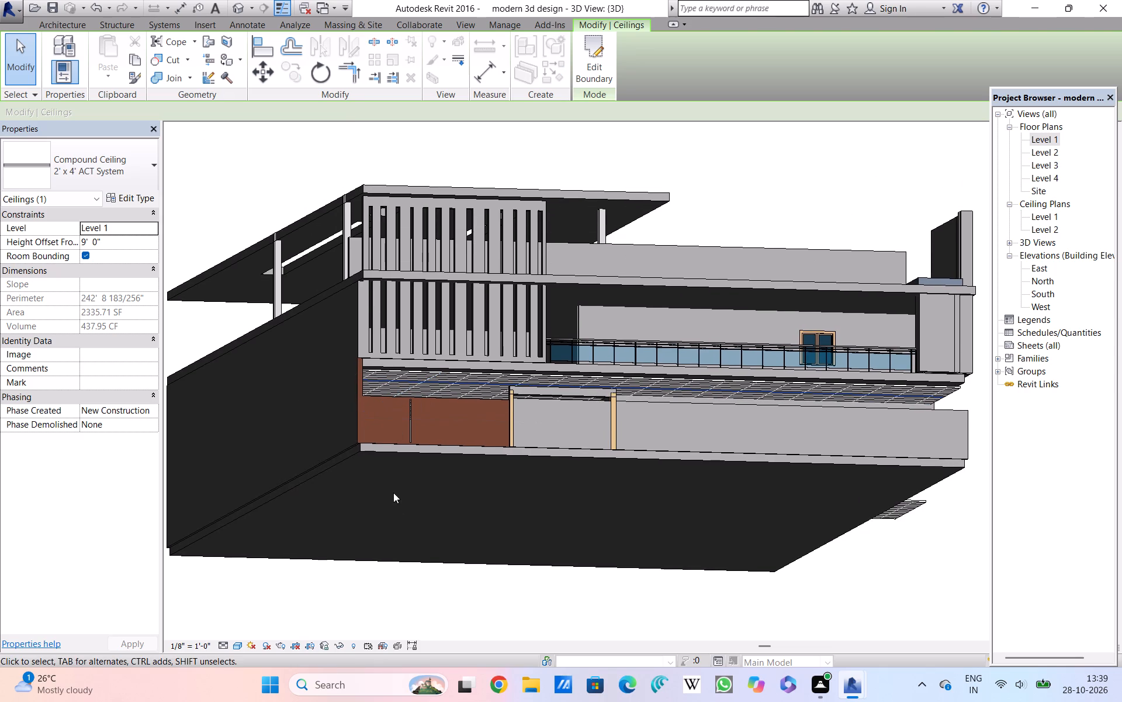
{"action": "double_click", "coordinate": [397, 574]}
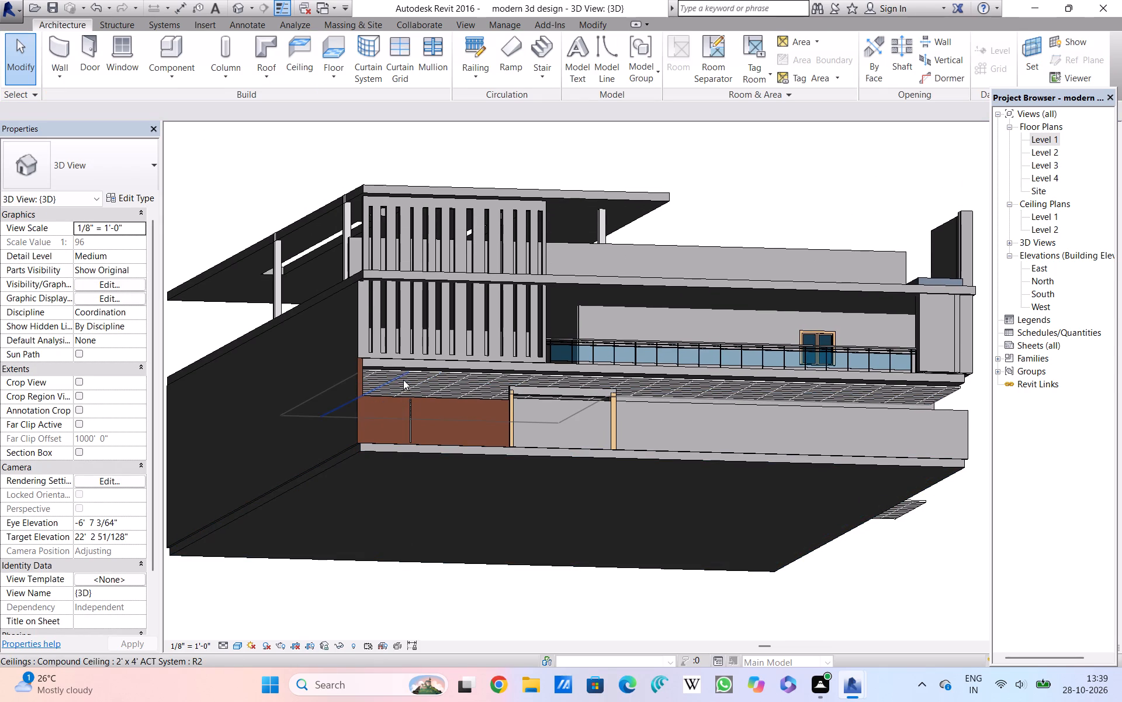
Copy the ground-floor ceiling, with multiple copies enabled, from its front corner to the corner beneath the slab above the first floor.
{"action": "left_click", "coordinate": [397, 370]}
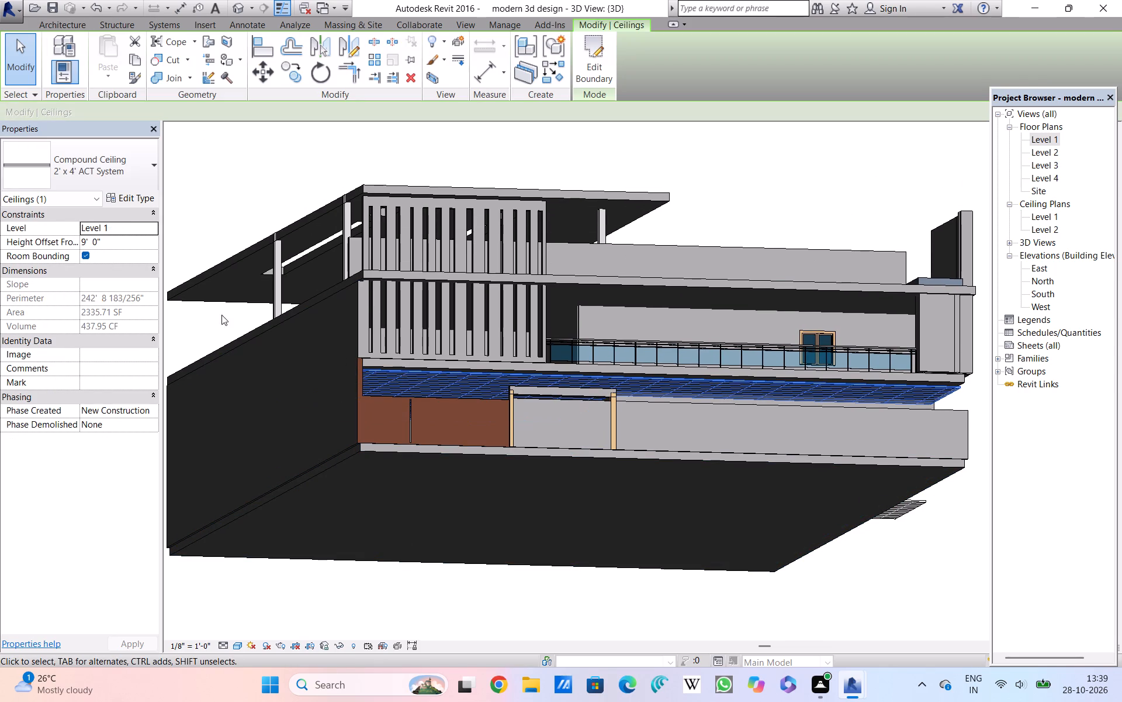
{"action": "left_click", "coordinate": [295, 71]}
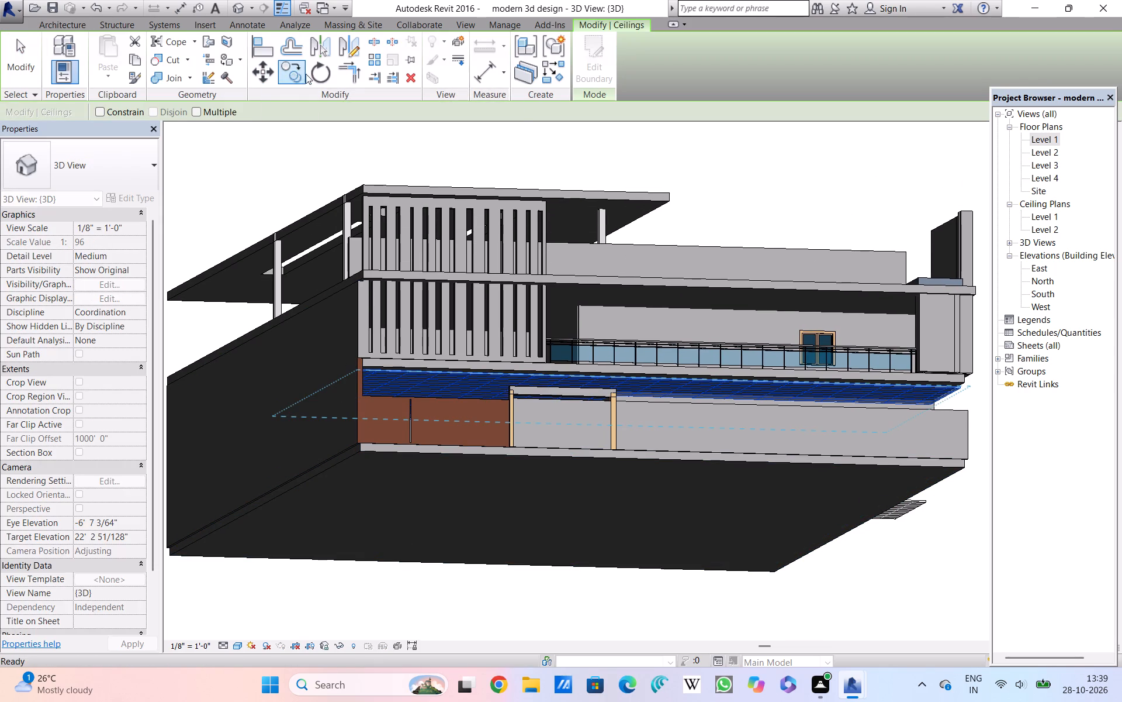
{"action": "left_click", "coordinate": [196, 114]}
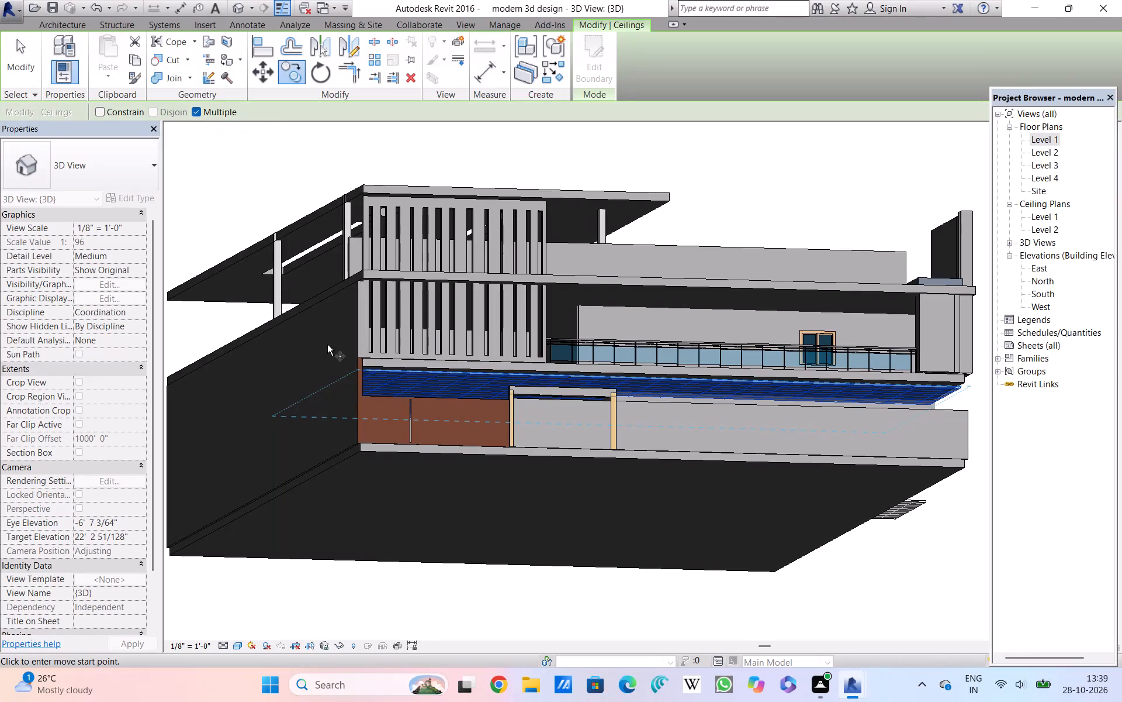
{"action": "left_click", "coordinate": [357, 371]}
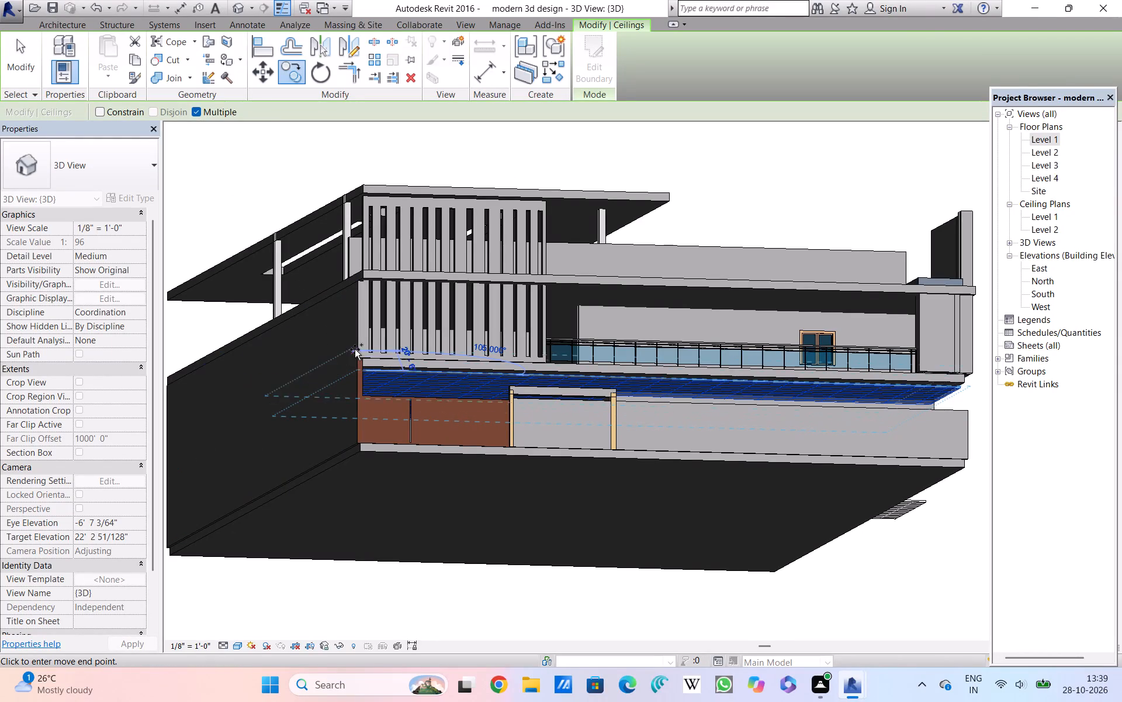
{"action": "left_click", "coordinate": [366, 286]}
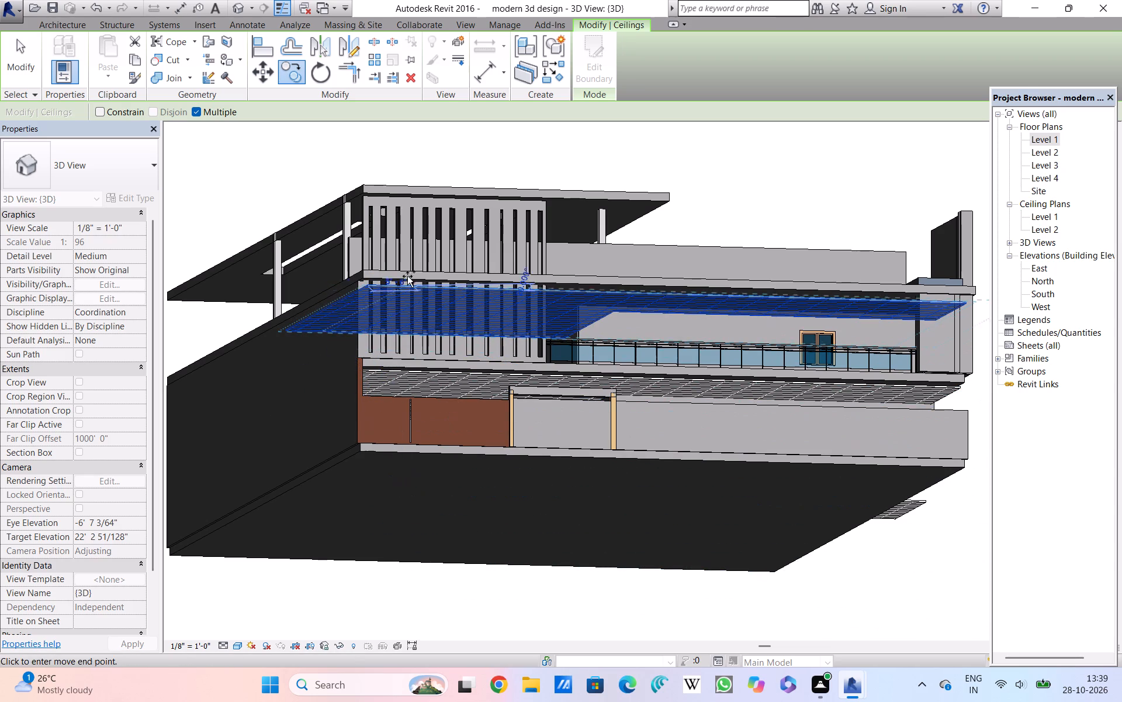
{"action": "key", "text": "Escape"}
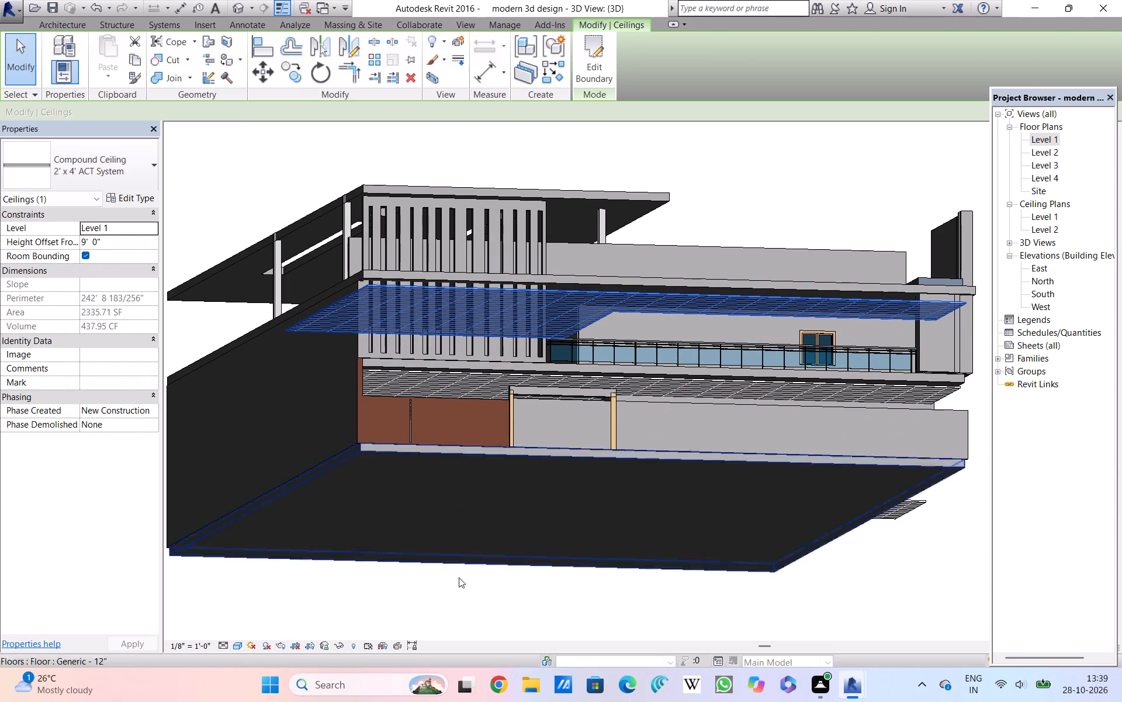
{"action": "left_click", "coordinate": [453, 617]}
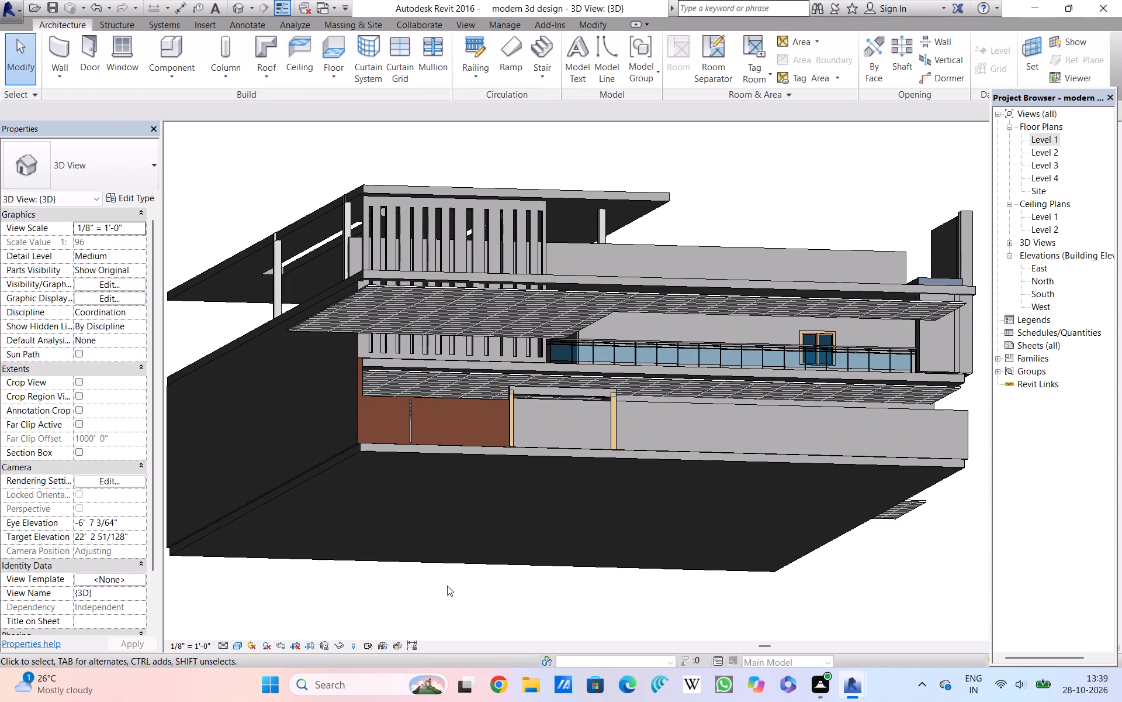
{"action": "middle_click_drag", "start_coordinate": [447, 579], "coordinate": [441, 607], "text": "shift"}
{"action": "scroll", "coordinate": [447, 583], "scroll_direction": "down", "scroll_amount": 1, "text": "shift"}
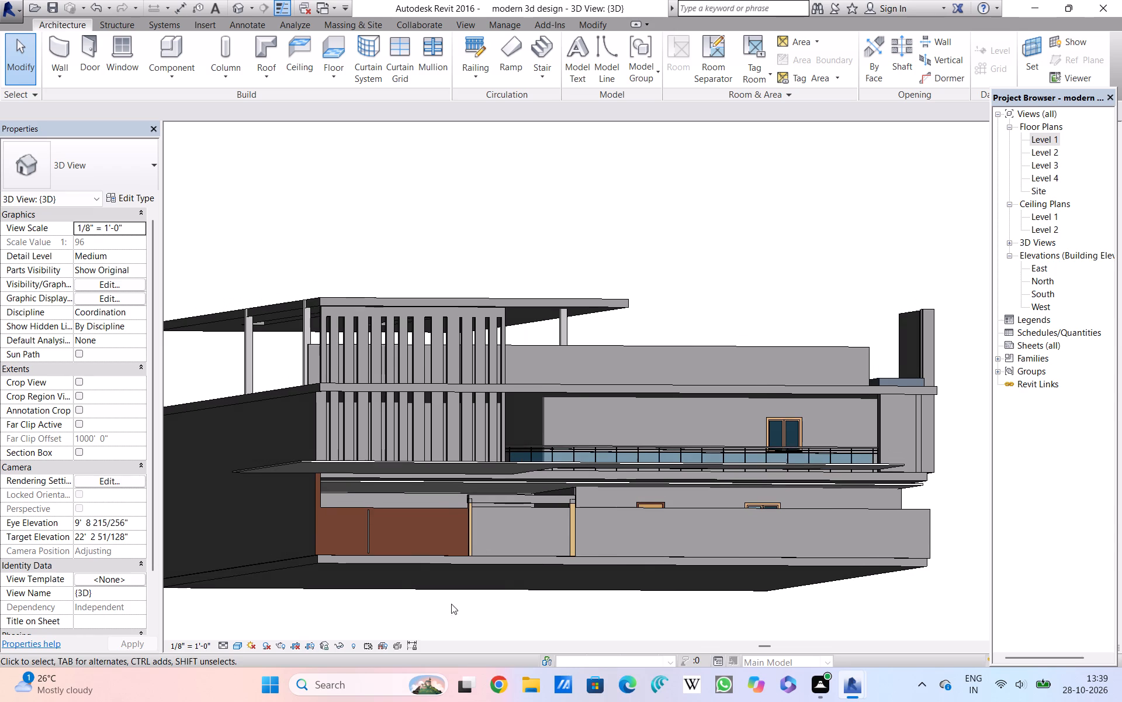
{"action": "scroll", "coordinate": [467, 590], "scroll_direction": "up", "scroll_amount": 3}
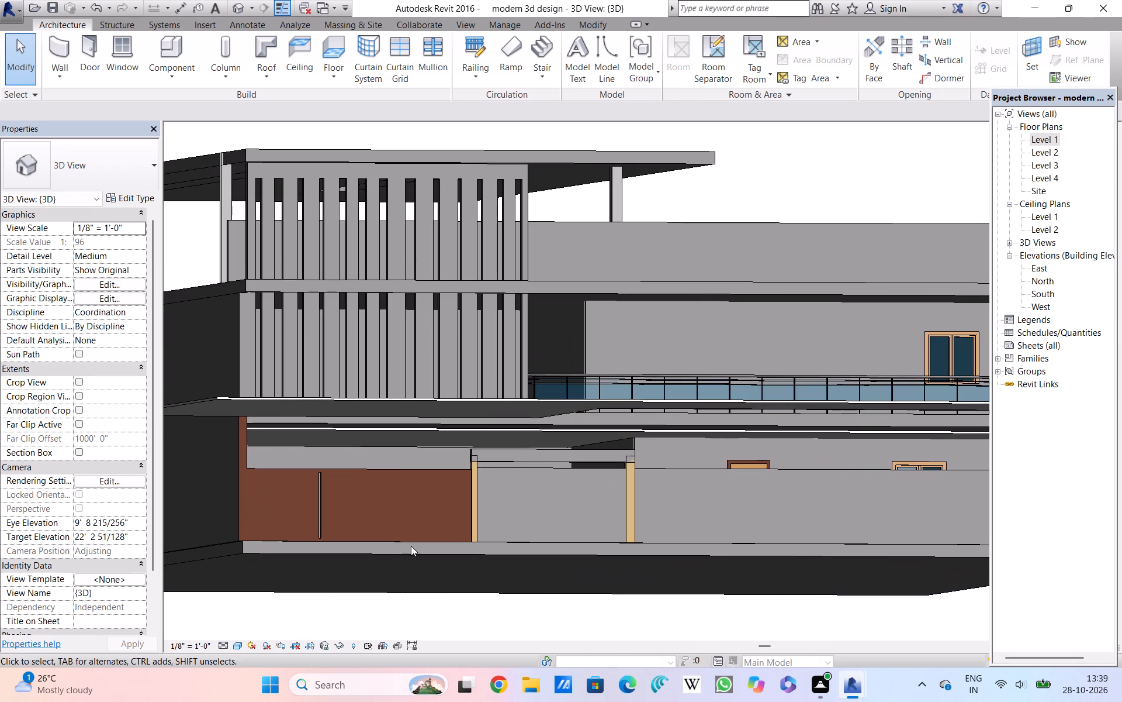
Inspect the house's front and roof from several angles to see where the ceiling copies sit relative to the slabs.
{"action": "middle_click_drag", "start_coordinate": [503, 502], "coordinate": [466, 525], "text": "shift"}
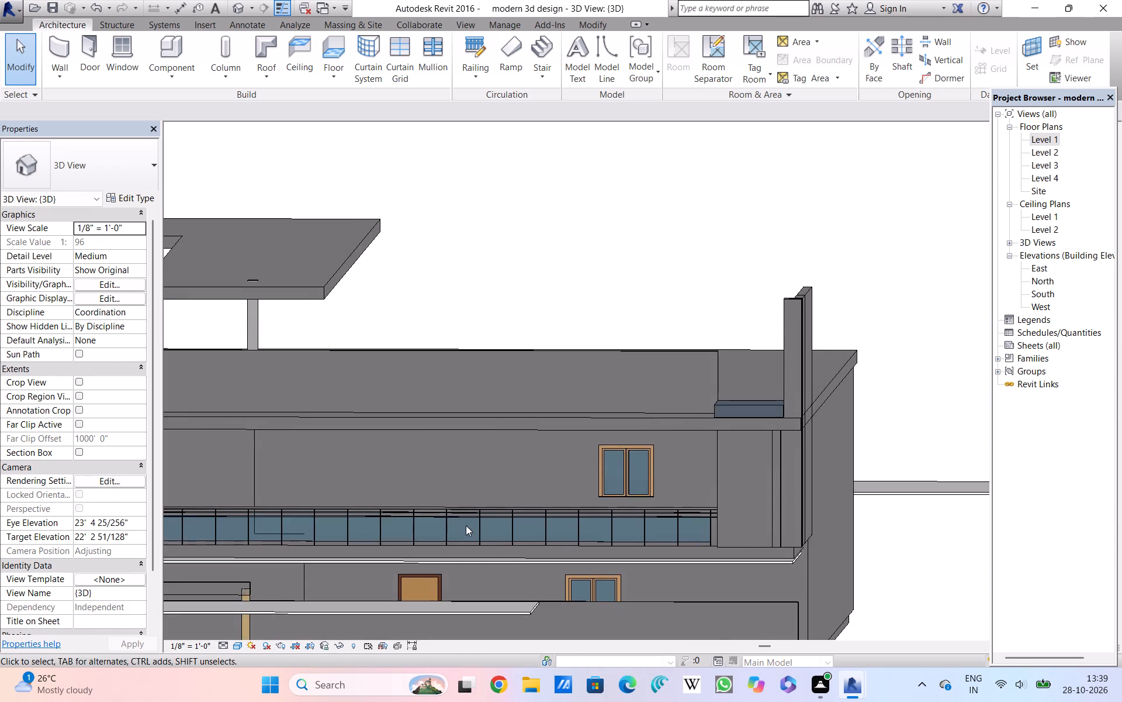
{"action": "scroll", "coordinate": [466, 526], "scroll_direction": "down", "scroll_amount": 2}
{"action": "middle_click_drag", "start_coordinate": [450, 557], "coordinate": [571, 539]}
{"action": "scroll", "coordinate": [450, 557], "scroll_direction": "up", "scroll_amount": 1}
{"action": "scroll", "coordinate": [571, 539], "scroll_direction": "up", "scroll_amount": 5}
{"action": "middle_click_drag", "start_coordinate": [571, 538], "coordinate": [541, 559], "text": "shift"}
{"action": "scroll", "coordinate": [571, 538], "scroll_direction": "down", "scroll_amount": 1, "text": "shift"}
{"action": "scroll", "coordinate": [538, 542], "scroll_direction": "down", "scroll_amount": 8}
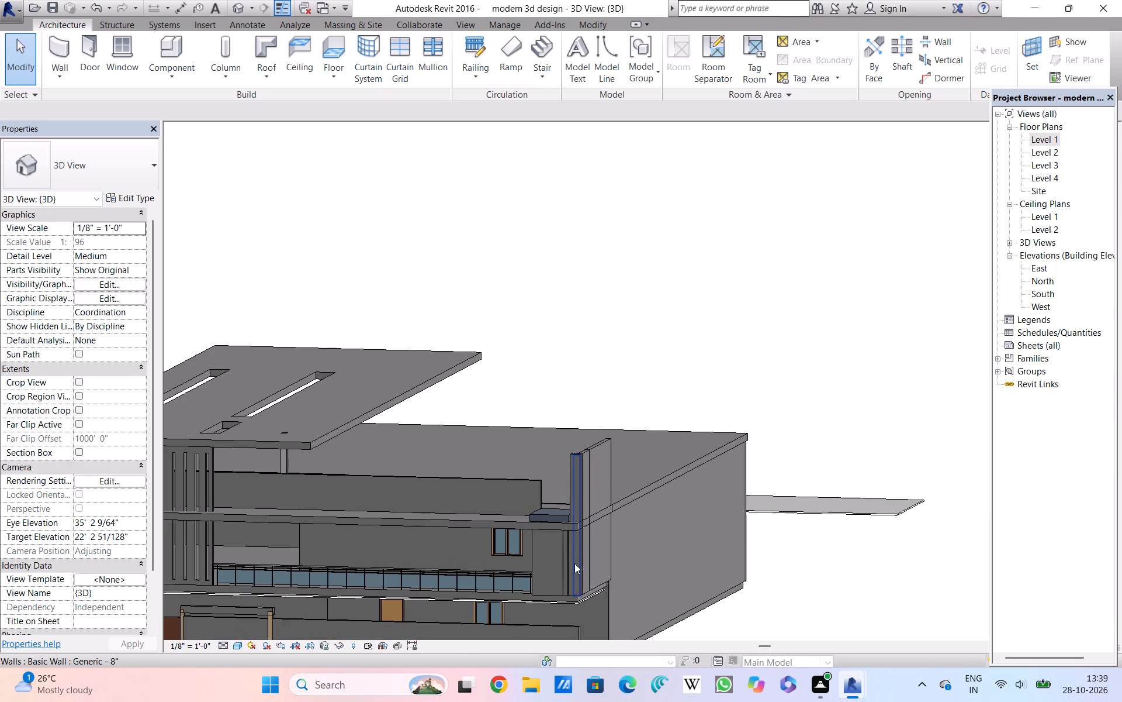
{"action": "middle_click_drag", "start_coordinate": [574, 563], "coordinate": [652, 557]}
{"action": "middle_click_drag", "start_coordinate": [649, 559], "coordinate": [646, 559]}
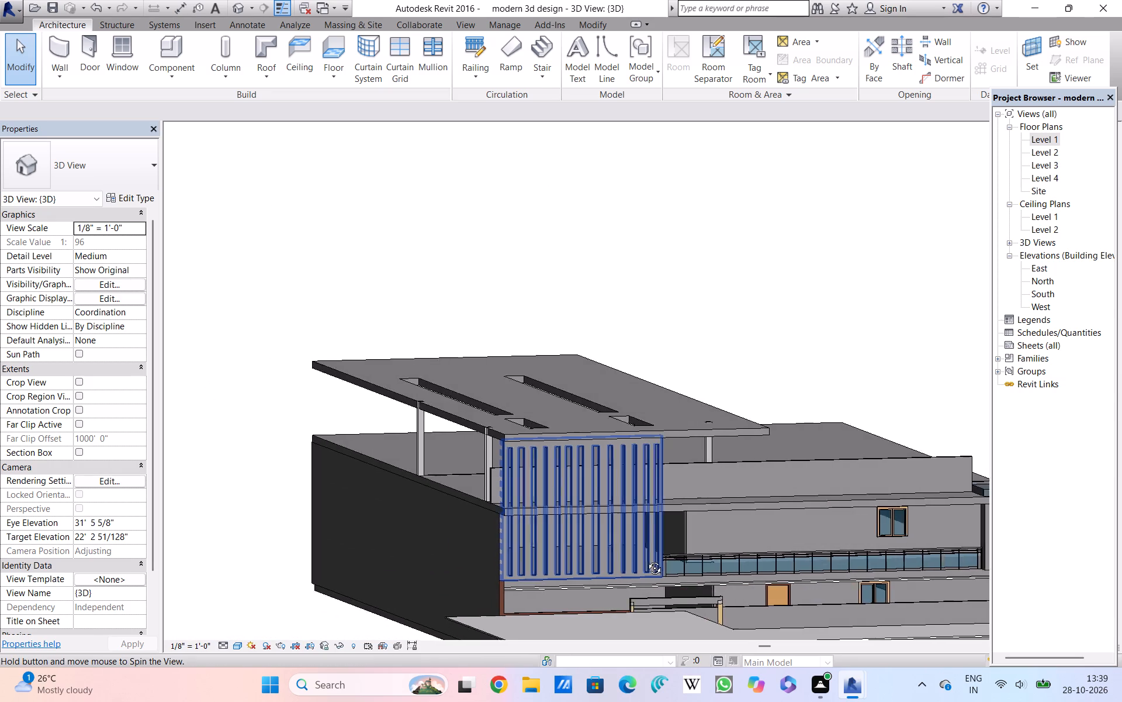
{"action": "middle_click_drag", "start_coordinate": [646, 559], "coordinate": [608, 542]}
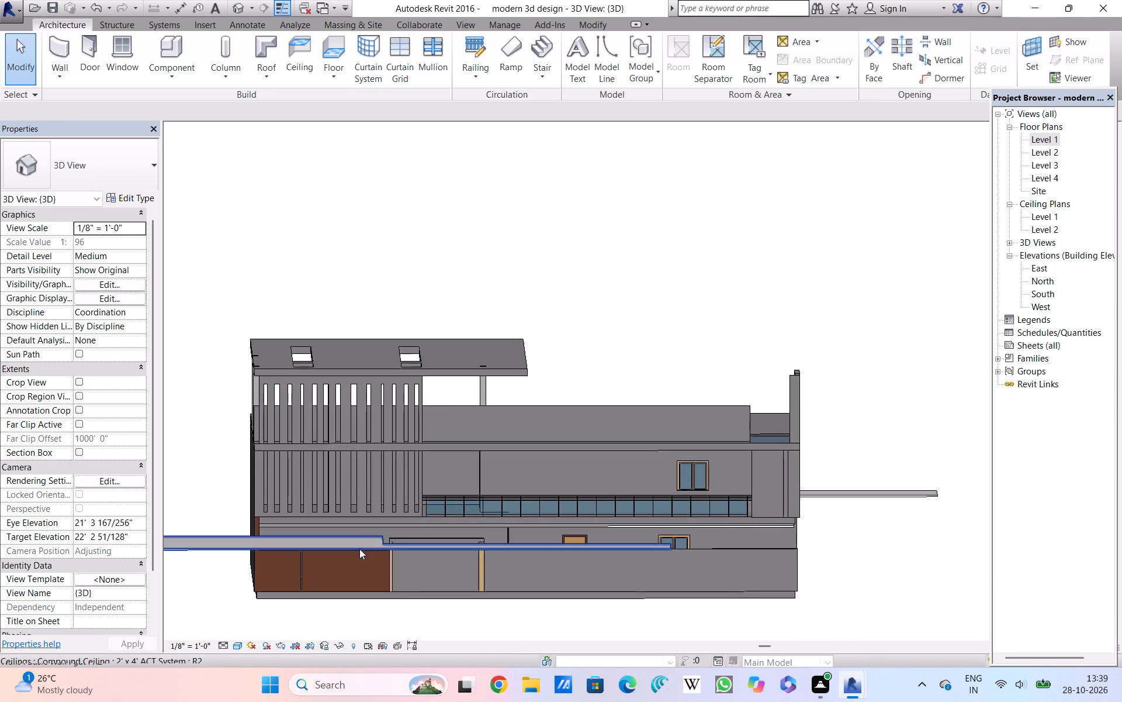
Select the misplaced L-shaped ceiling in front of the house and open the Level 2 floor plan to locate it.
{"action": "left_click", "coordinate": [358, 548]}
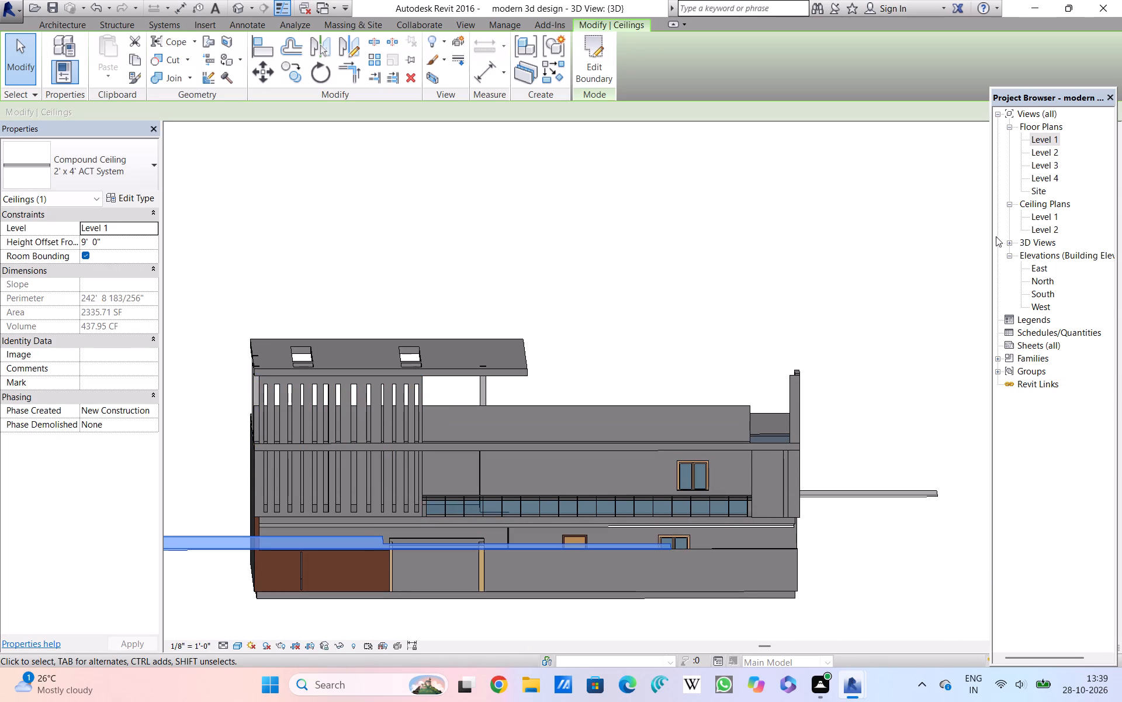
{"action": "double_click", "coordinate": [1052, 152]}
{"action": "scroll", "coordinate": [713, 319], "scroll_direction": "down", "scroll_amount": 3}
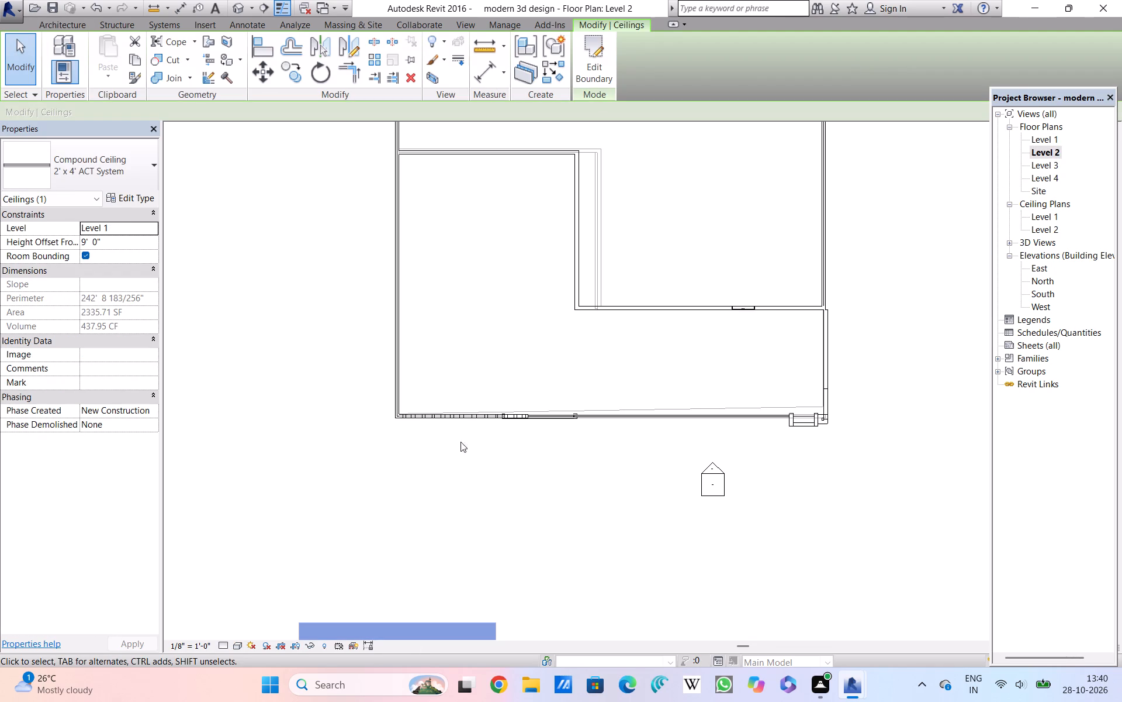
{"action": "scroll", "coordinate": [454, 449], "scroll_direction": "down", "scroll_amount": 8}
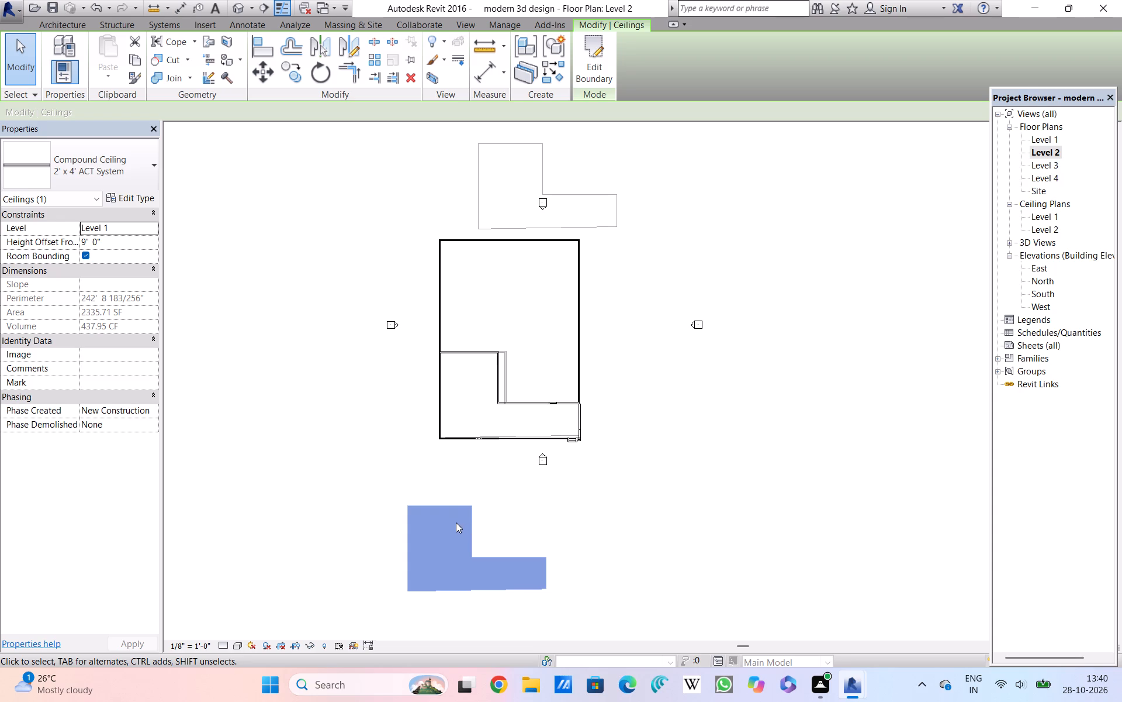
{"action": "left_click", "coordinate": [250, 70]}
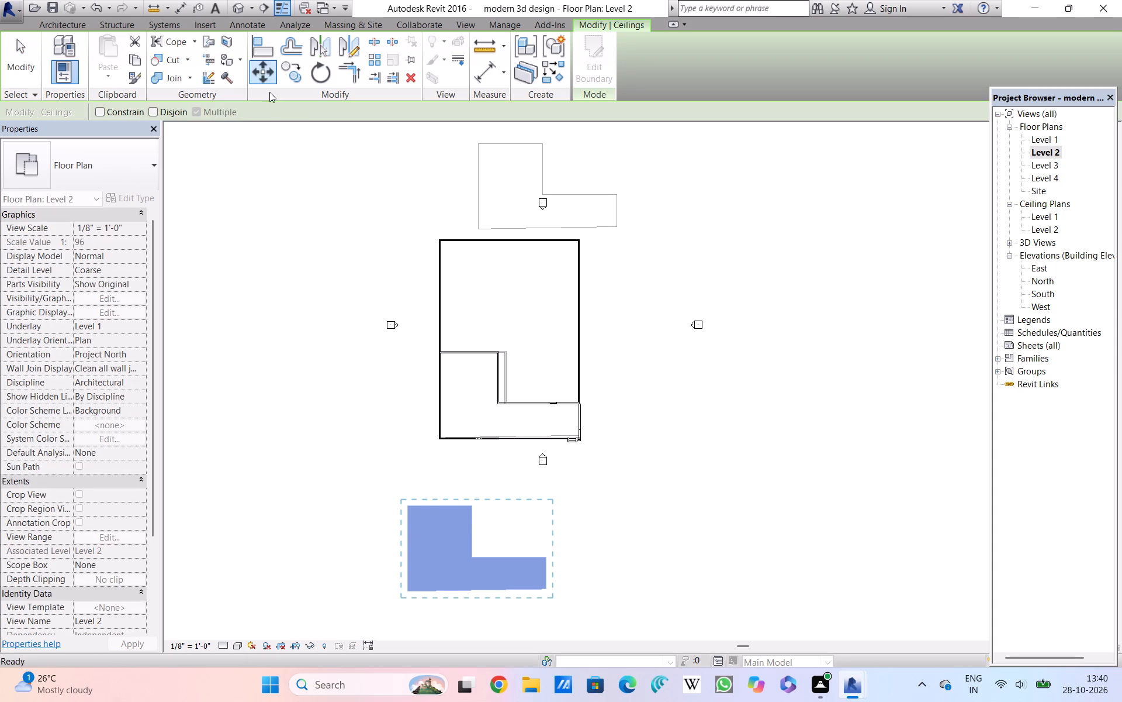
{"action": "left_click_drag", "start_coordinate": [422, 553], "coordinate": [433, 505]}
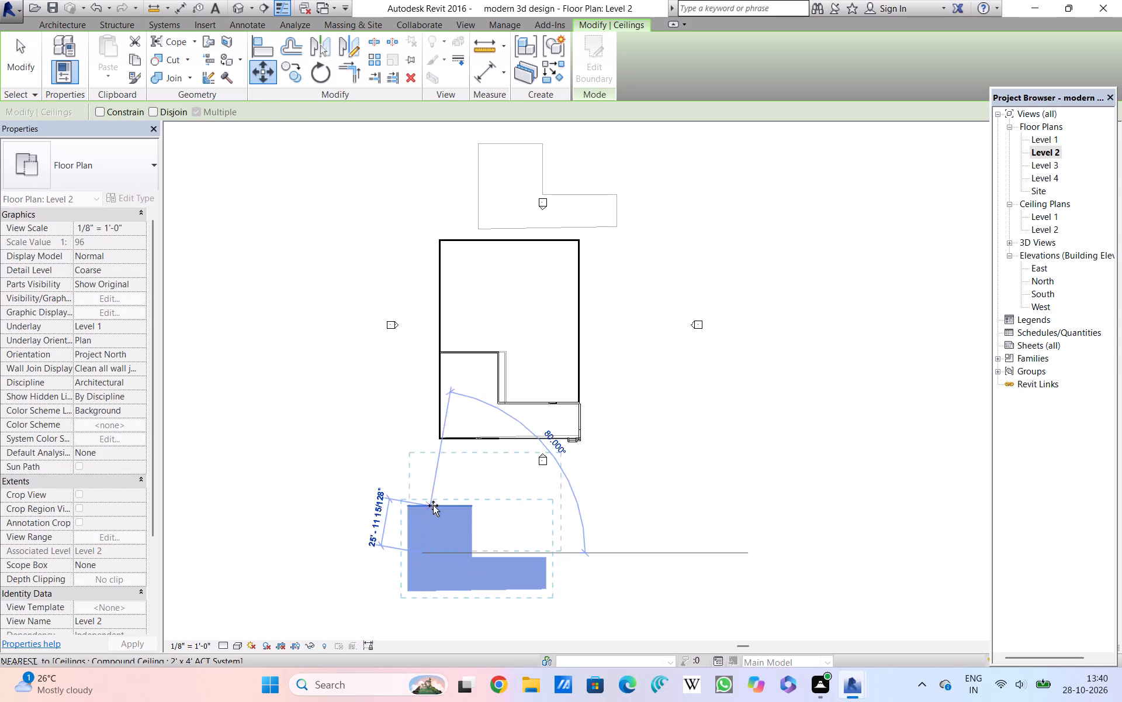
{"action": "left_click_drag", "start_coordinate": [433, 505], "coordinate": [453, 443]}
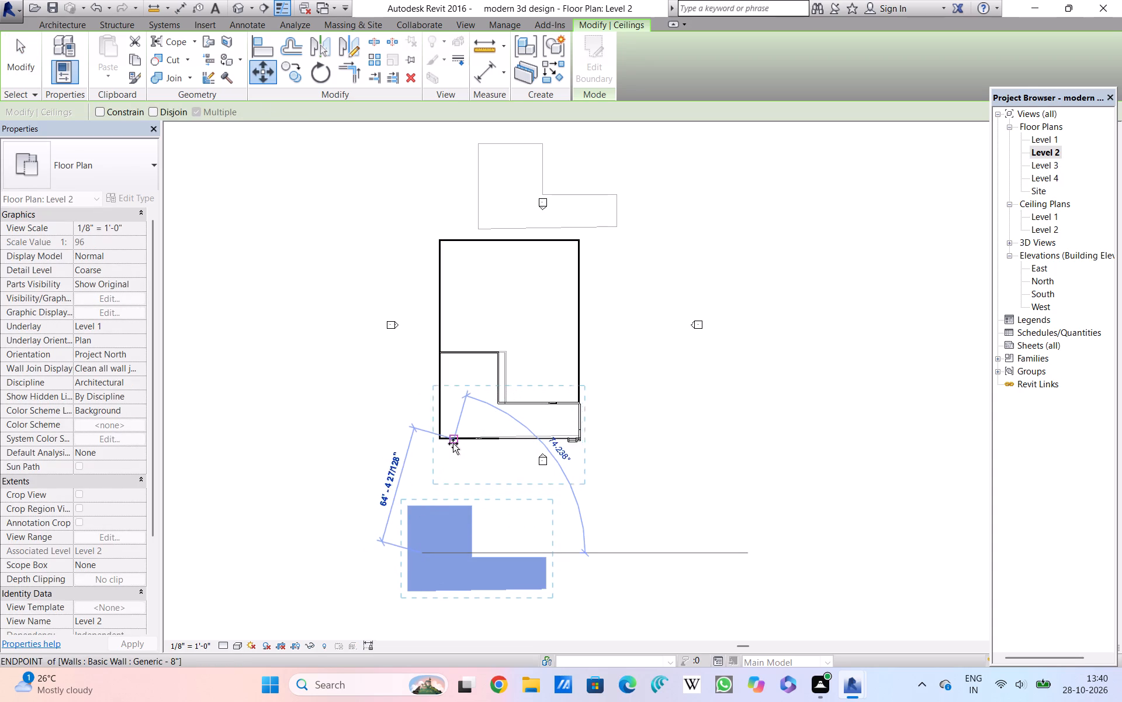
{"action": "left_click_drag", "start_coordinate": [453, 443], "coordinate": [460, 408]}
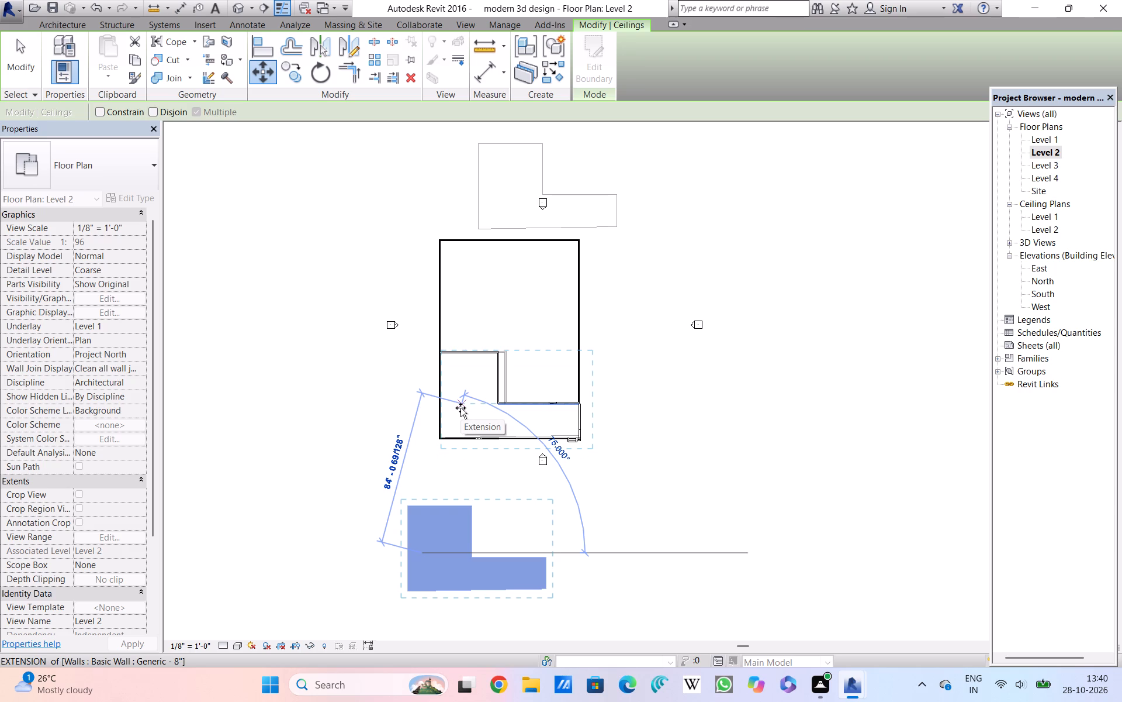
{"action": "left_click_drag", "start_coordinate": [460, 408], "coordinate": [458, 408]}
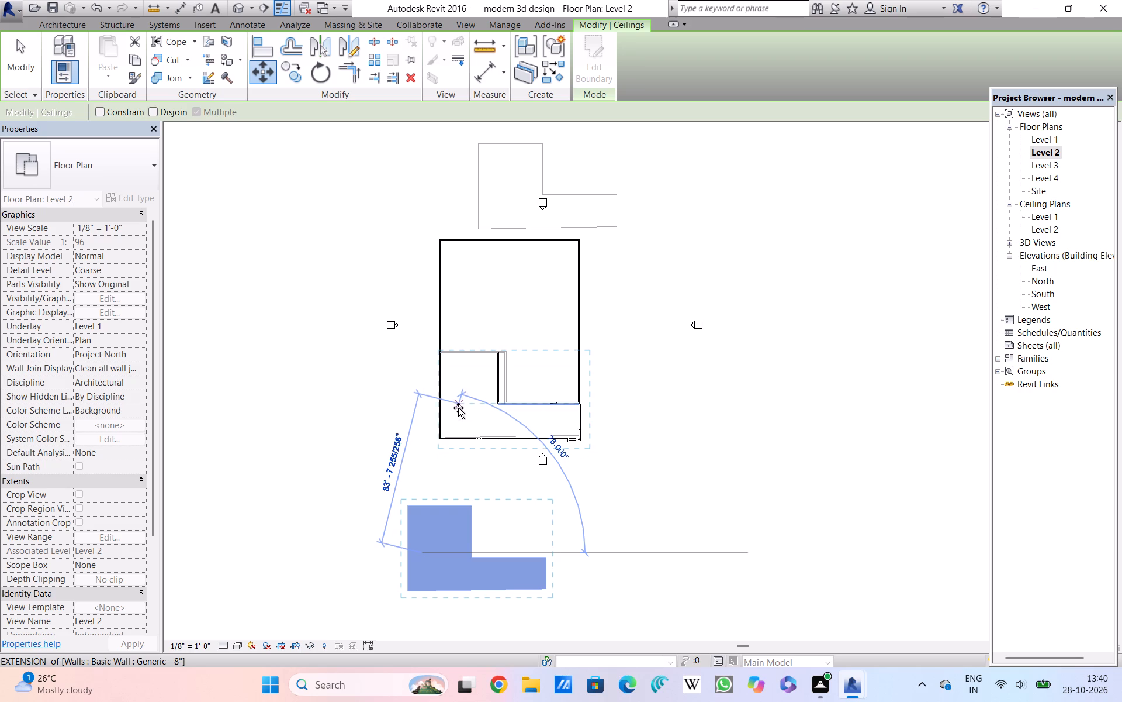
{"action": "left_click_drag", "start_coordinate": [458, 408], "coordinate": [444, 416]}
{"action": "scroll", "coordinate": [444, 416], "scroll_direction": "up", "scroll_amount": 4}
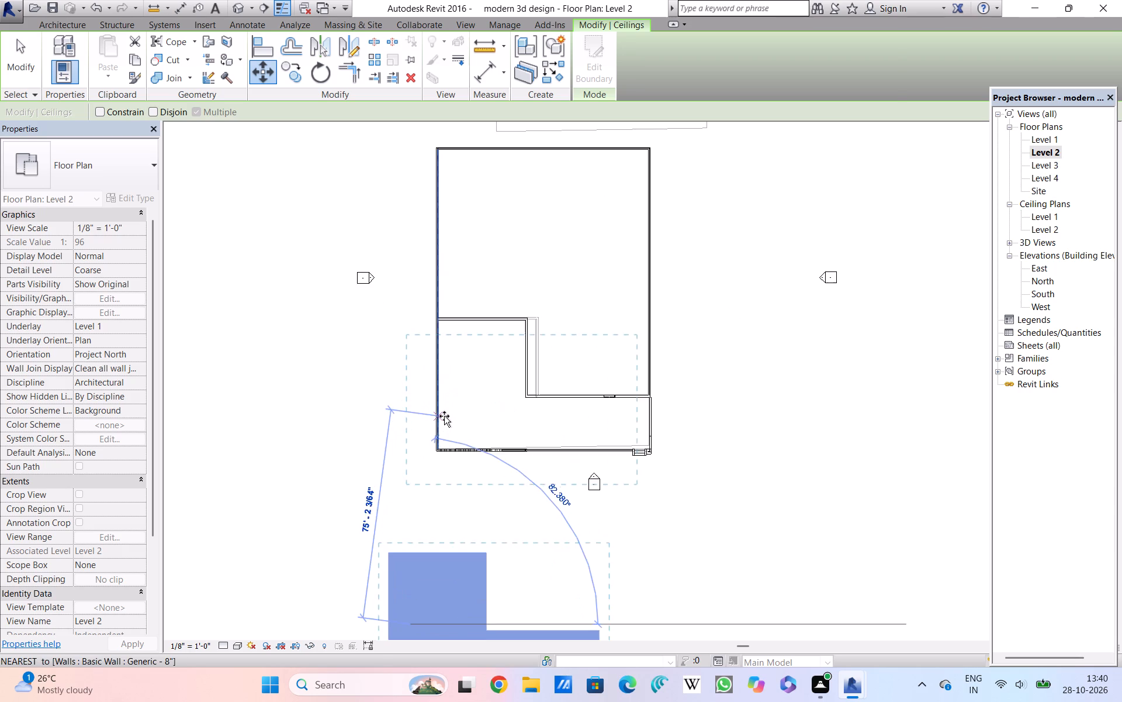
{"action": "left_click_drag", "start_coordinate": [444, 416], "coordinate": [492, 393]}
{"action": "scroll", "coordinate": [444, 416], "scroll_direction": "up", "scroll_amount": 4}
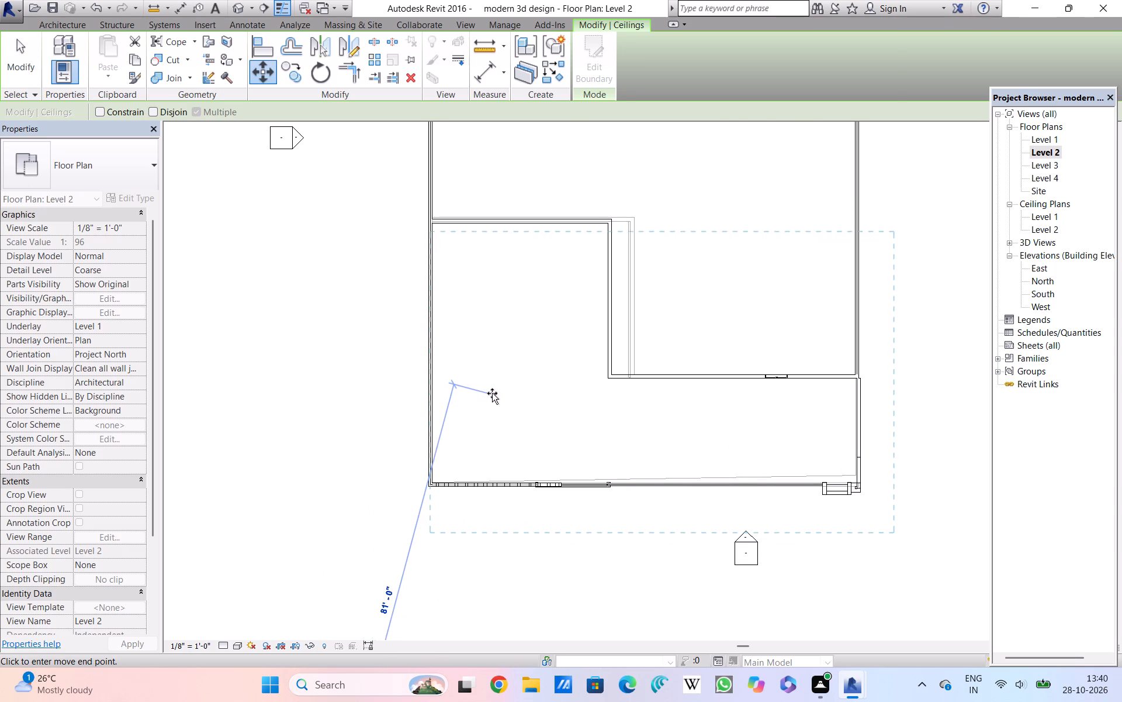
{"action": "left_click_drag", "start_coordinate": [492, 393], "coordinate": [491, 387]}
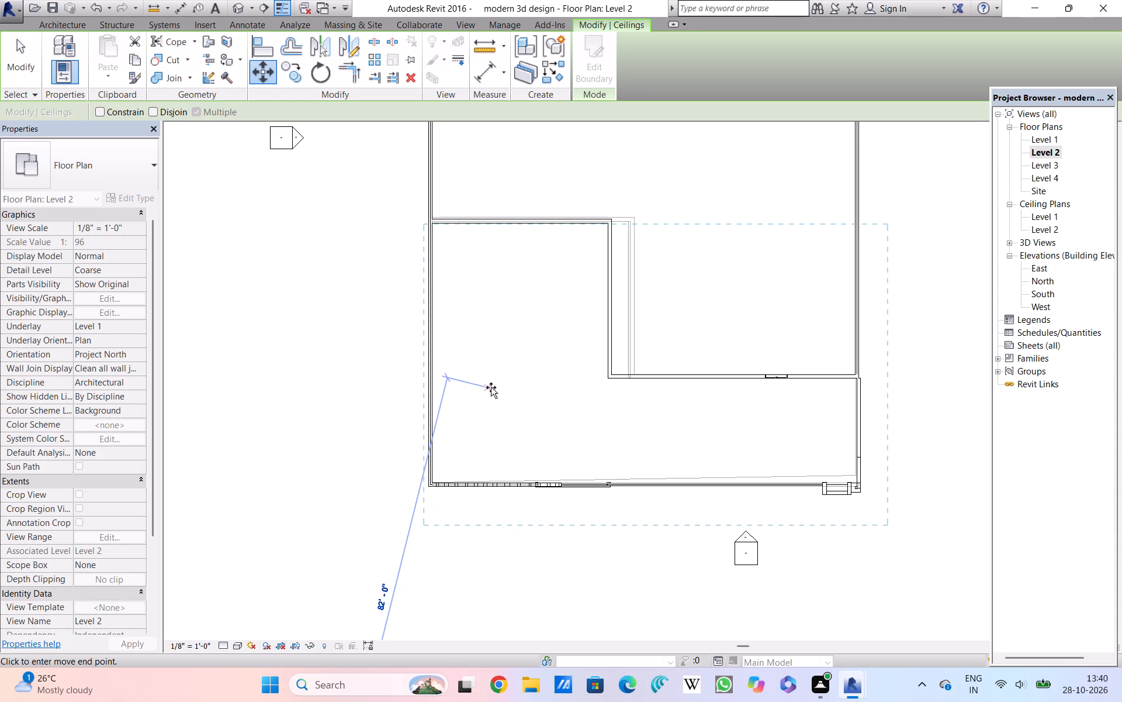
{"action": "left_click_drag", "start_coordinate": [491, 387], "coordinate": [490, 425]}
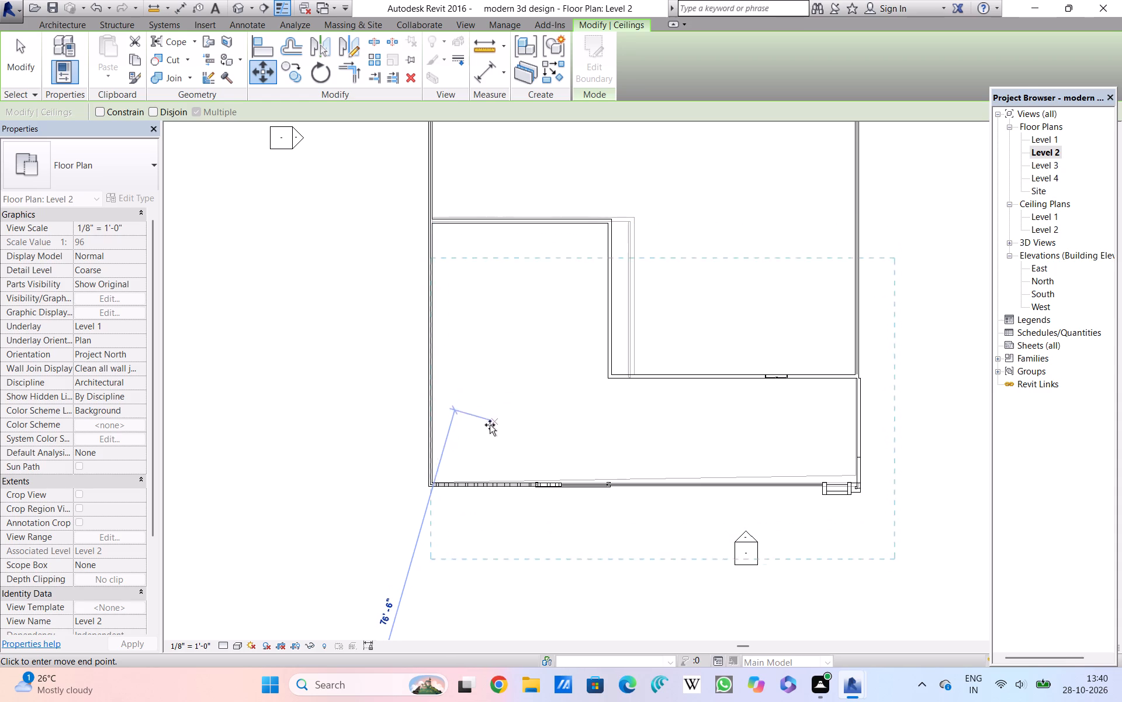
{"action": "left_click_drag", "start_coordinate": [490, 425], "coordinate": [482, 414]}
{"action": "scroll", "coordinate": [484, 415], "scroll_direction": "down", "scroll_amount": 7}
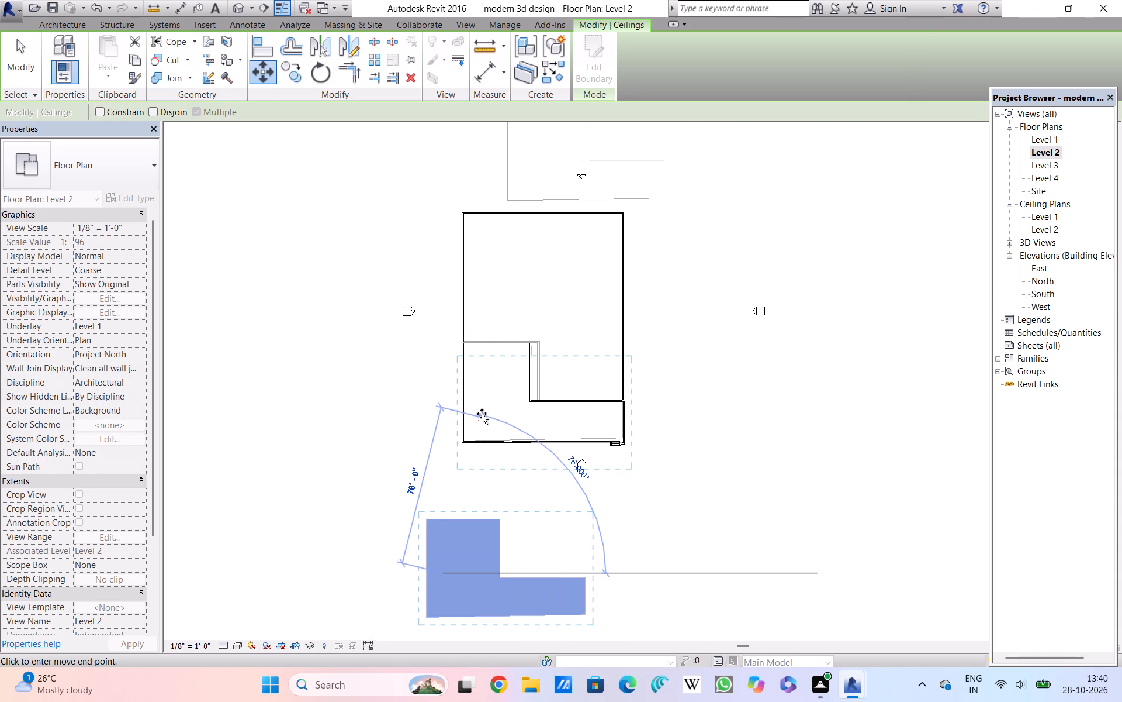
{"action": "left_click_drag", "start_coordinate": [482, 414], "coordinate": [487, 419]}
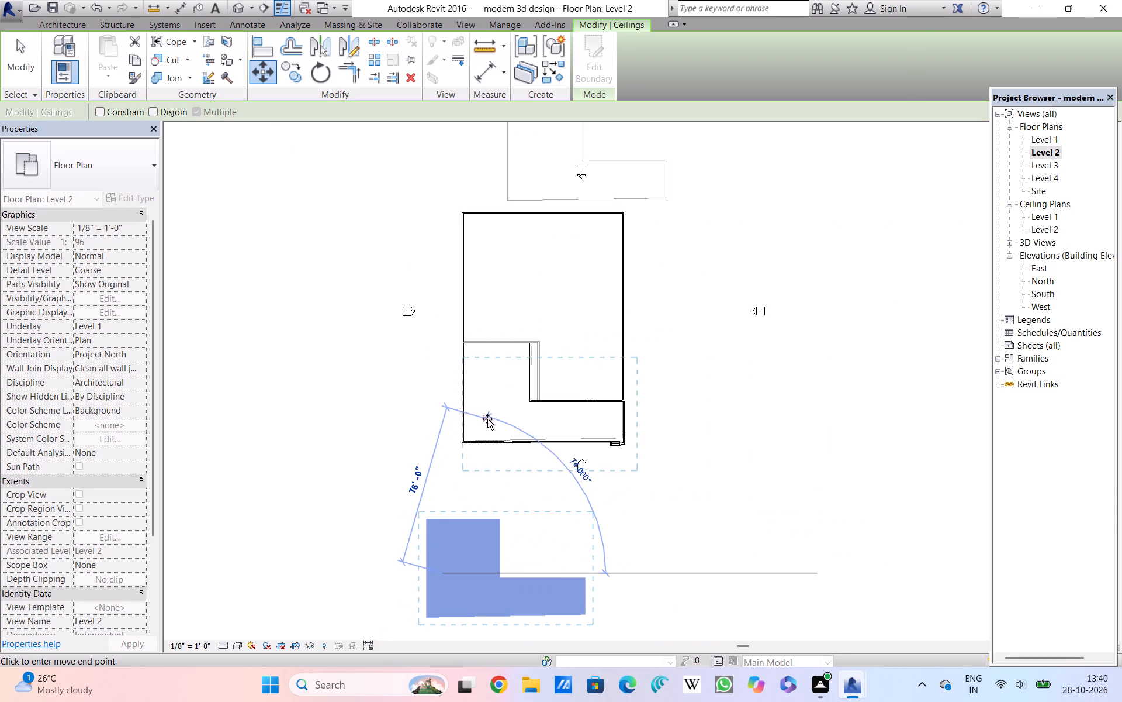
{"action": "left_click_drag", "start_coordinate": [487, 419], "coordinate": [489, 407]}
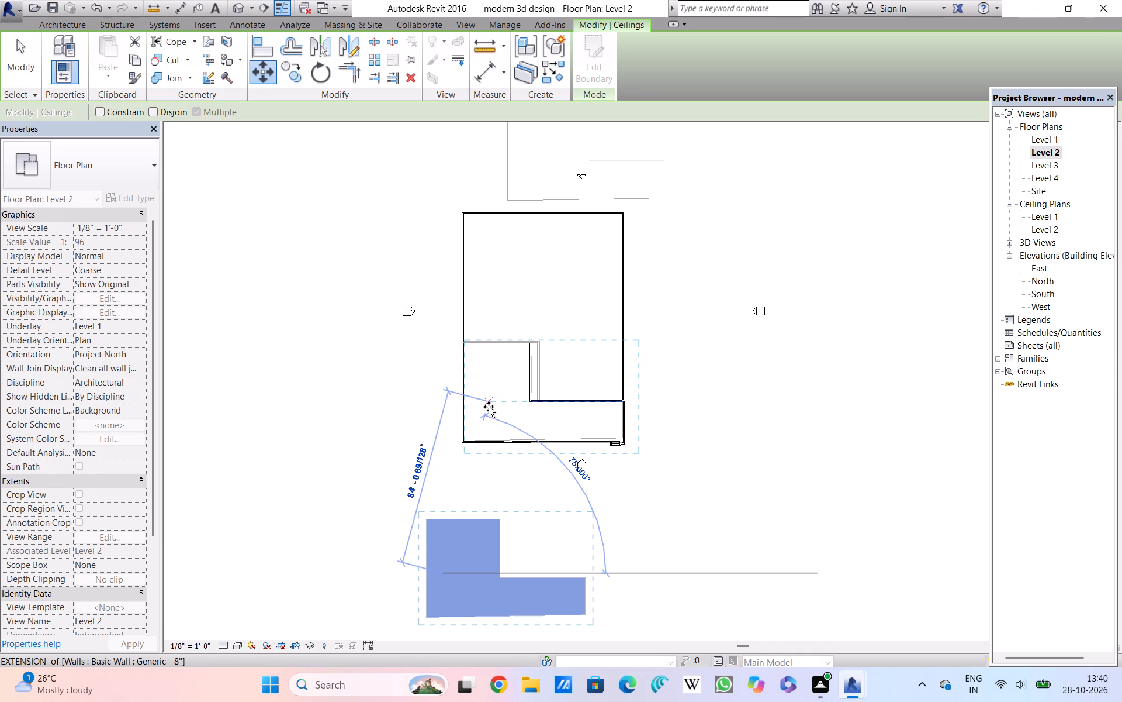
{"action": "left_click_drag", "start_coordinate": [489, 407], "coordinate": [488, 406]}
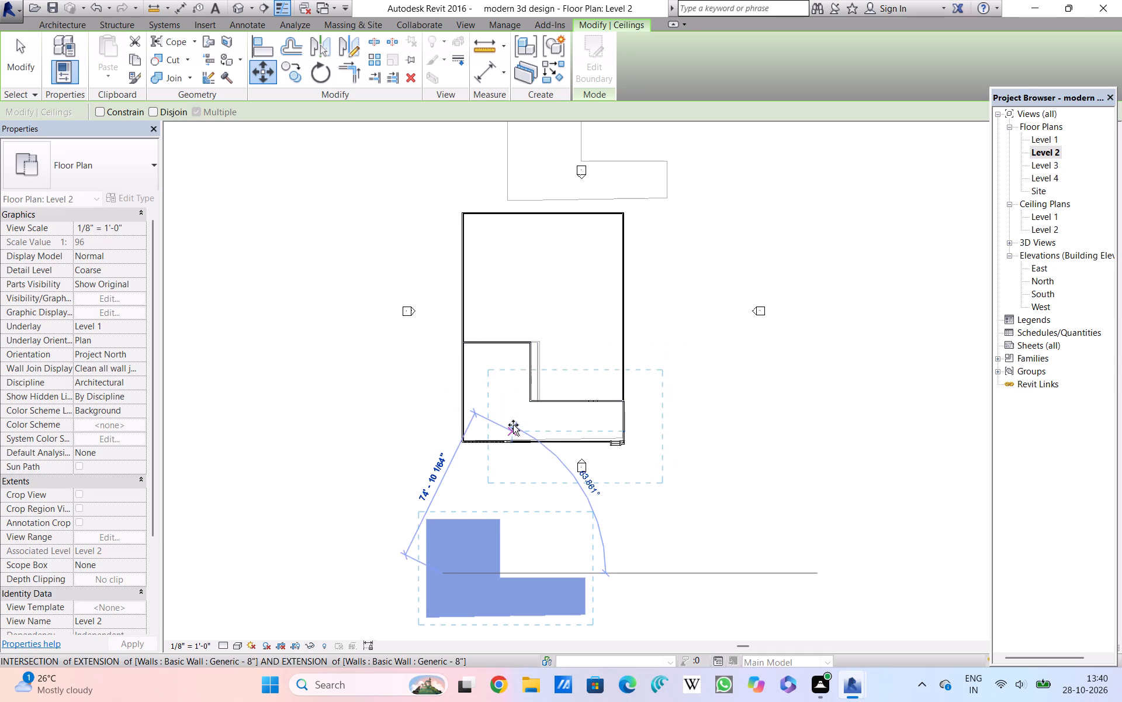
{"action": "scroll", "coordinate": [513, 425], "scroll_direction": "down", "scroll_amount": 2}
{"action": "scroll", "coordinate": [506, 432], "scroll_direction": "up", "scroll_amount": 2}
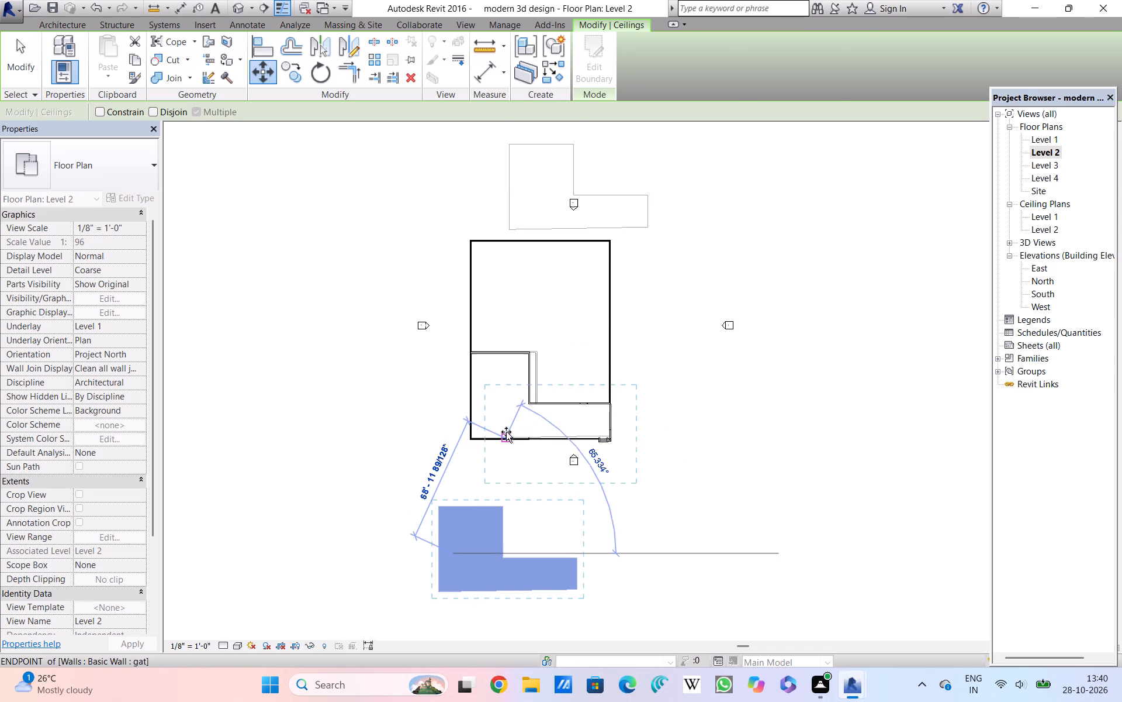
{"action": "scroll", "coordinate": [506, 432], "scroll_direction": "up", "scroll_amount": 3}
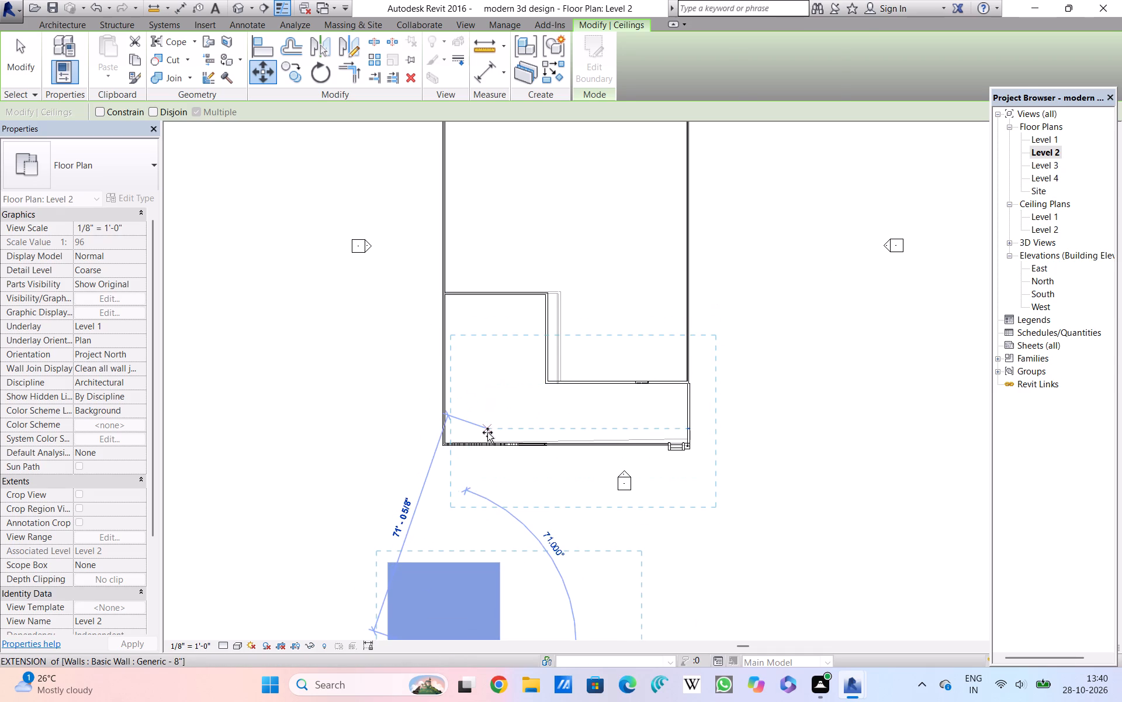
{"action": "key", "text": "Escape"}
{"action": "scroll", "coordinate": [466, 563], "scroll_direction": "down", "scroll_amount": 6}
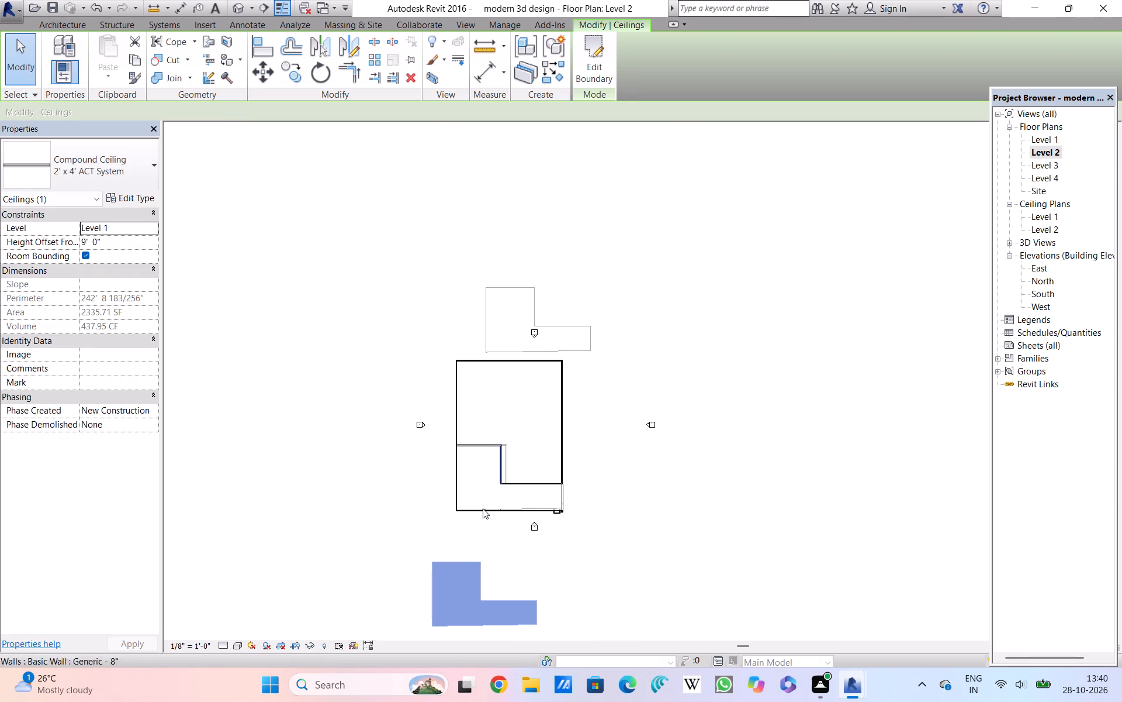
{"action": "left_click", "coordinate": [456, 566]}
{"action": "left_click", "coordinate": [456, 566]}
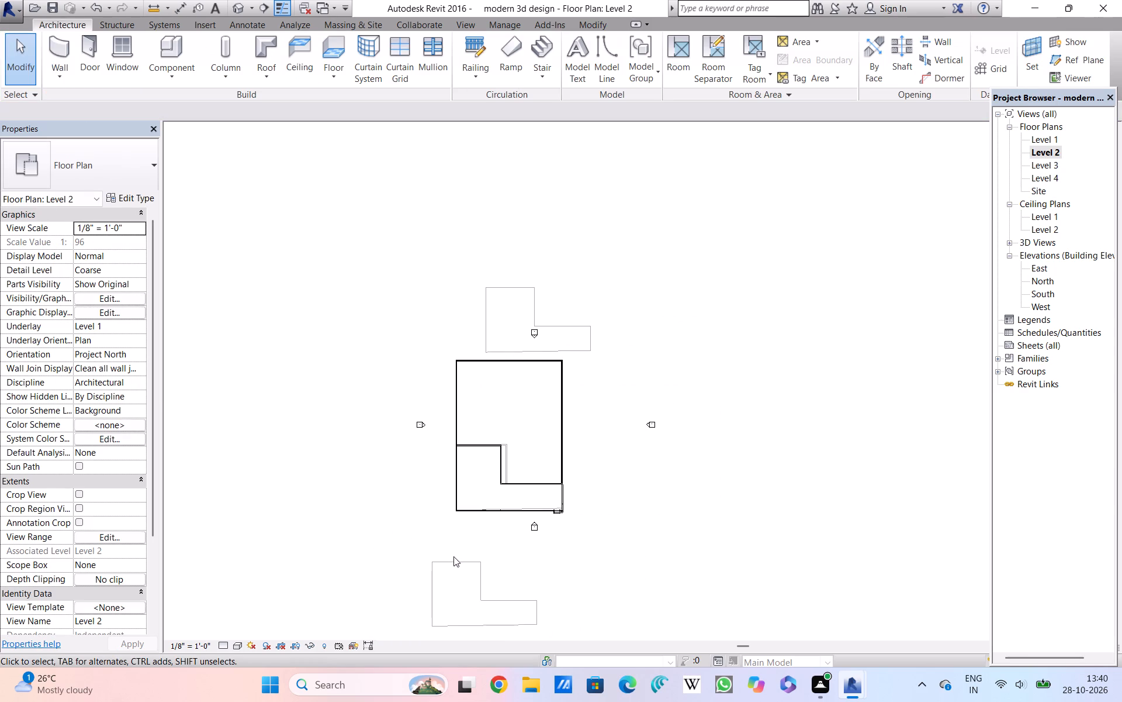
Start a sketched ceiling on Level 2 and draw a slope arrow about 45' long from the front yard's inner rear corner along the side wall.
{"action": "scroll", "coordinate": [482, 480], "scroll_direction": "up", "scroll_amount": 3}
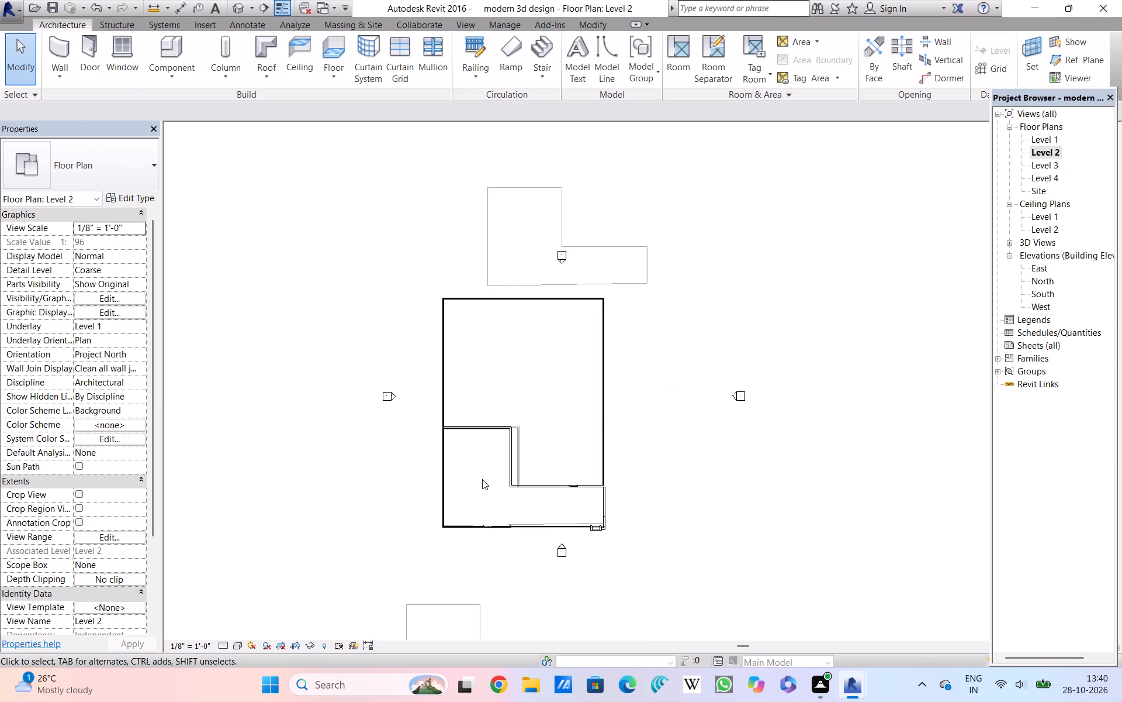
{"action": "scroll", "coordinate": [482, 479], "scroll_direction": "up", "scroll_amount": 4}
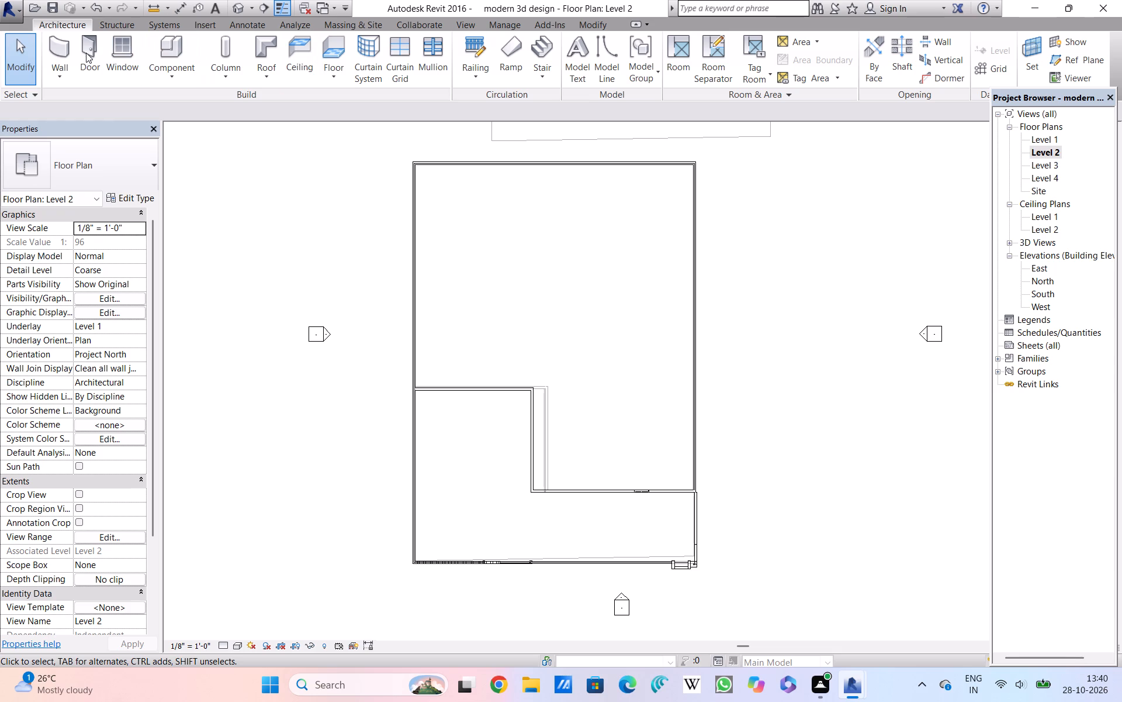
{"action": "left_click", "coordinate": [296, 51]}
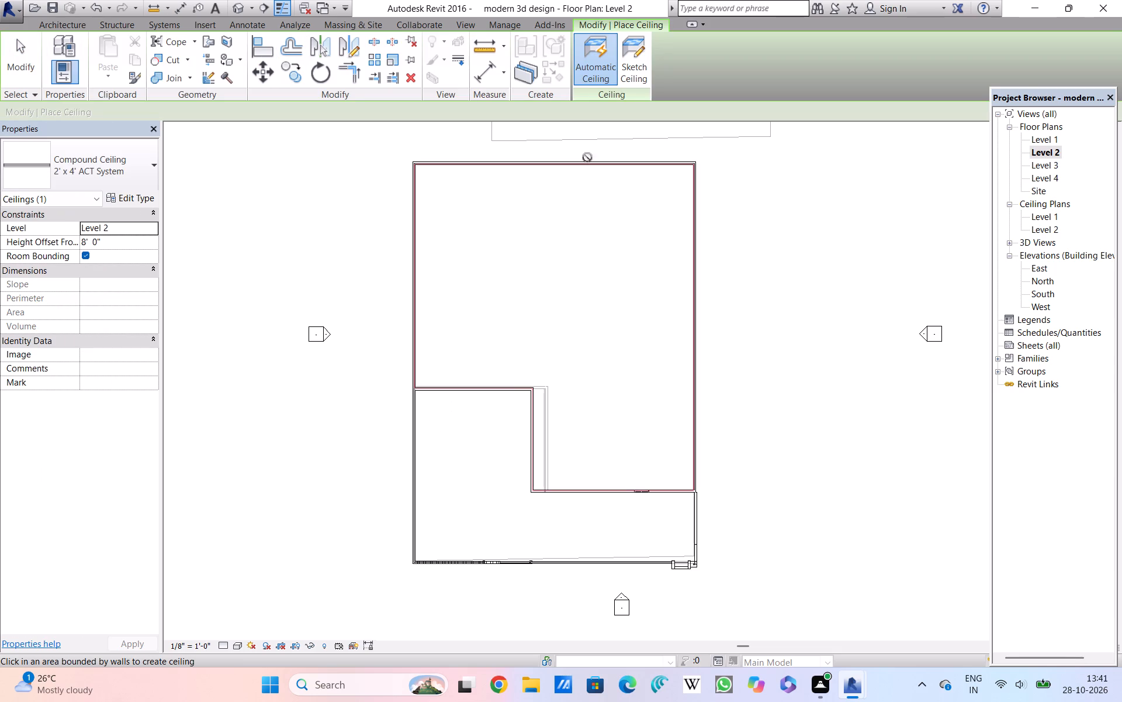
{"action": "double_click", "coordinate": [626, 66]}
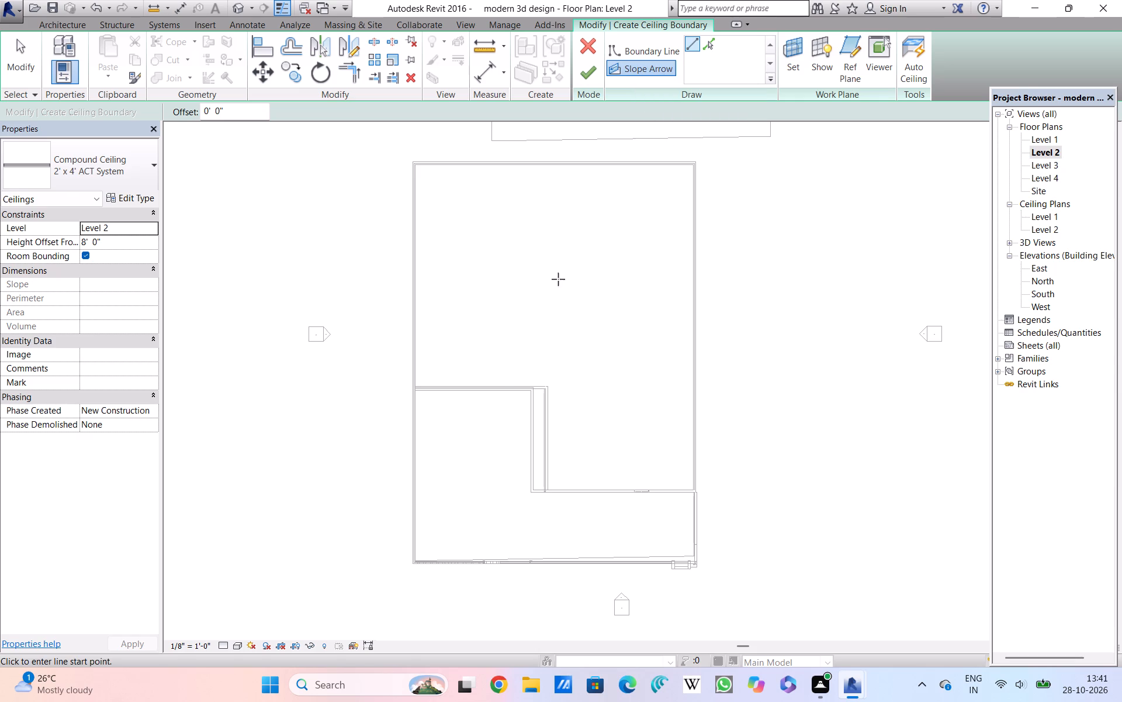
{"action": "scroll", "coordinate": [420, 395], "scroll_direction": "up", "scroll_amount": 7}
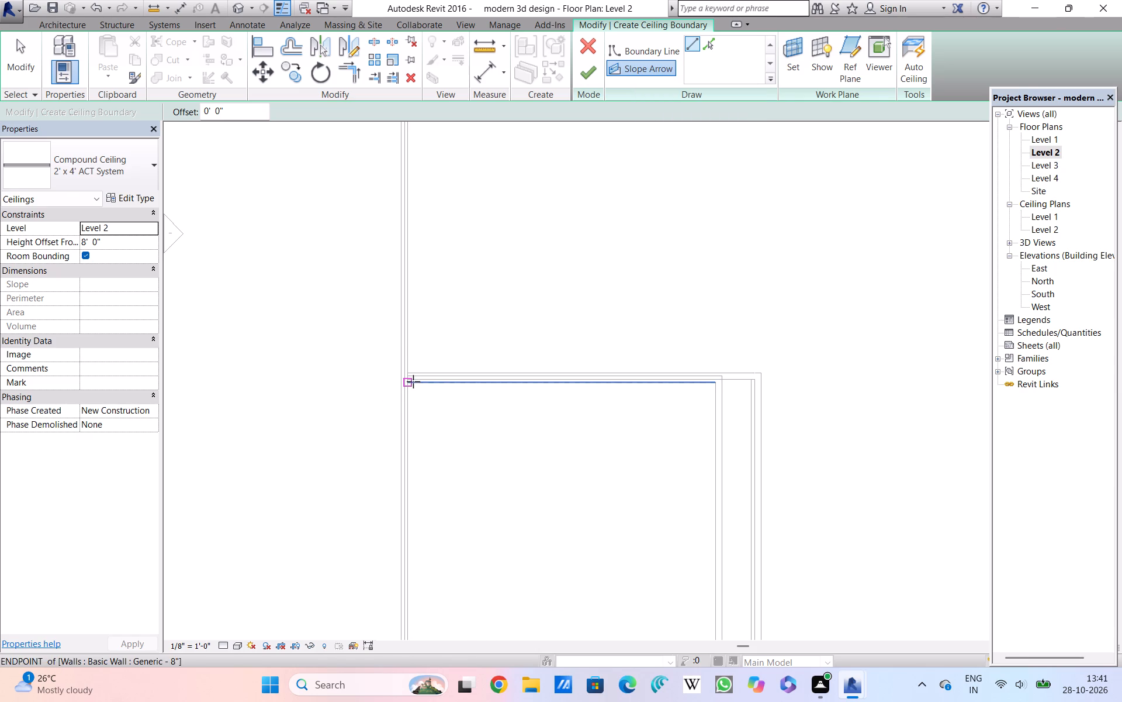
{"action": "left_click", "coordinate": [413, 381]}
{"action": "scroll", "coordinate": [437, 497], "scroll_direction": "down", "scroll_amount": 4}
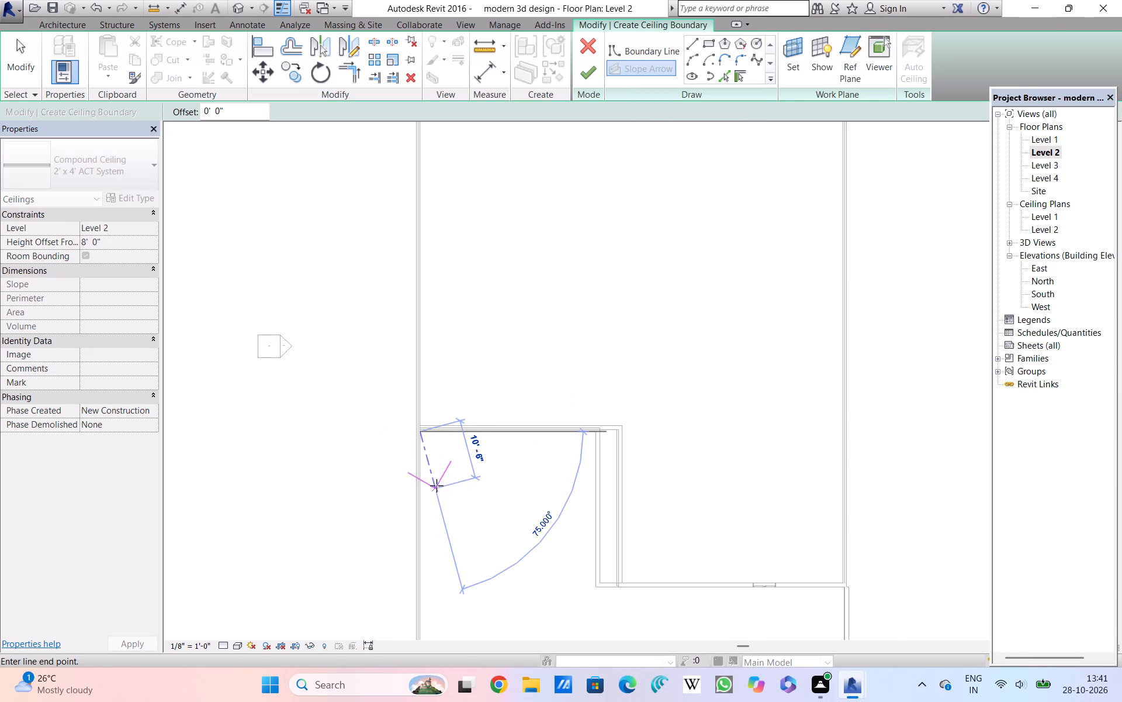
{"action": "scroll", "coordinate": [437, 478], "scroll_direction": "down", "scroll_amount": 4}
{"action": "middle_click_drag", "start_coordinate": [437, 478], "coordinate": [445, 371]}
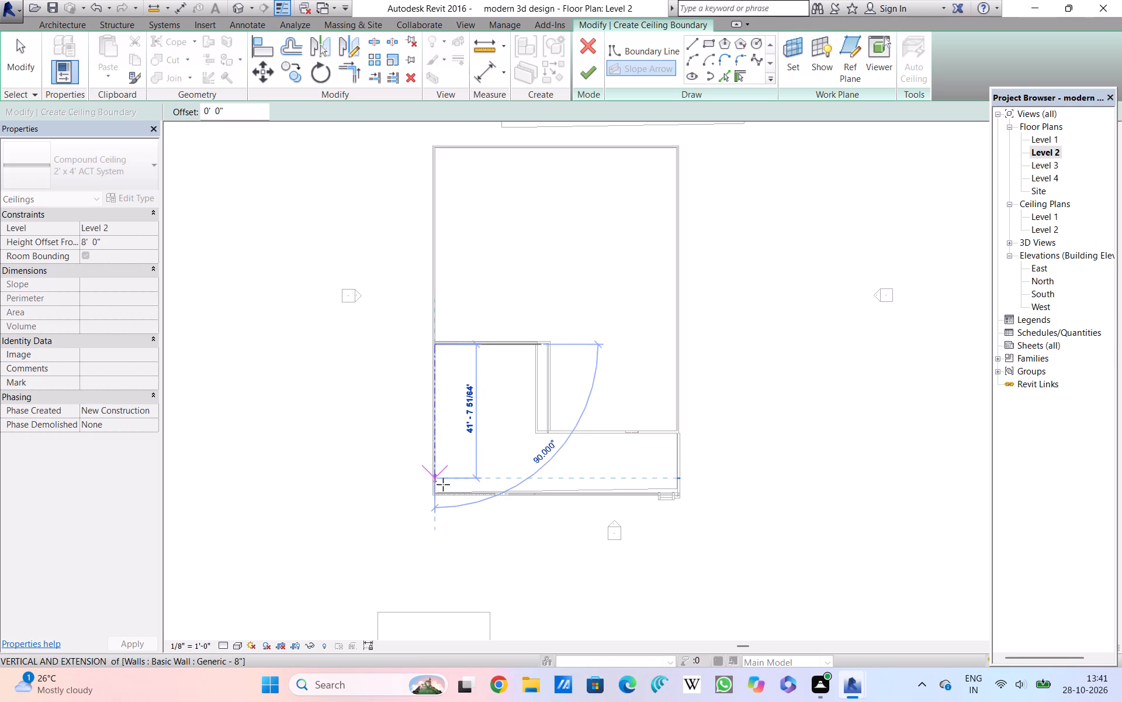
{"action": "scroll", "coordinate": [442, 487], "scroll_direction": "up", "scroll_amount": 9}
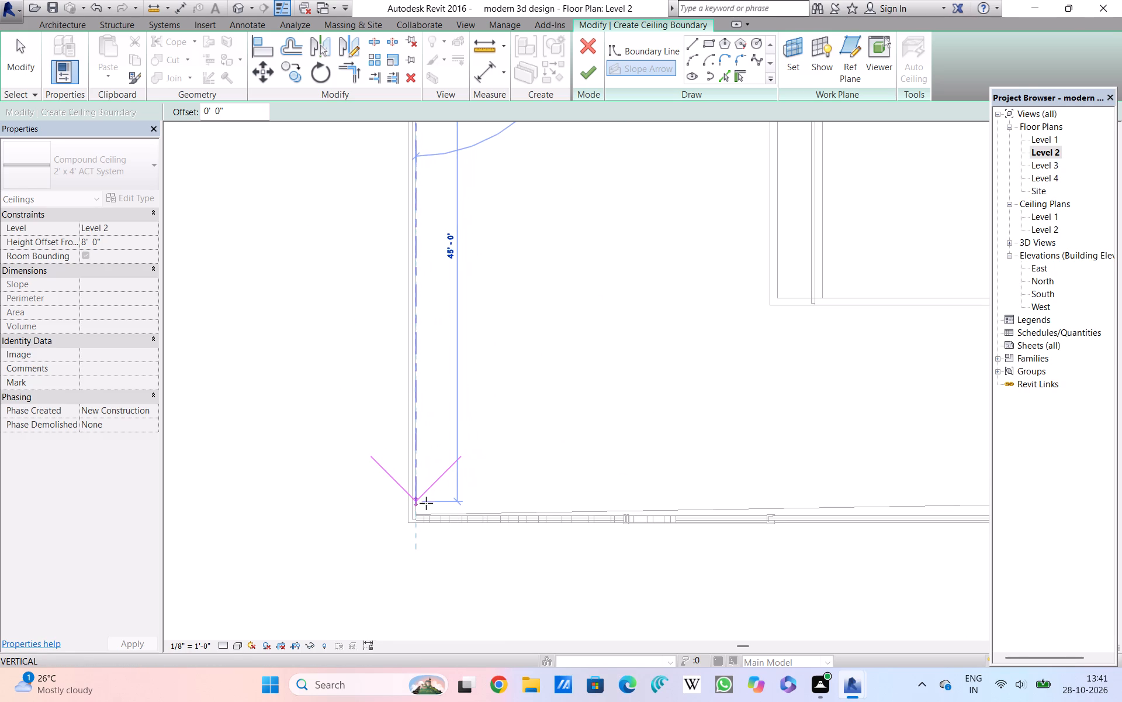
{"action": "left_click", "coordinate": [428, 501]}
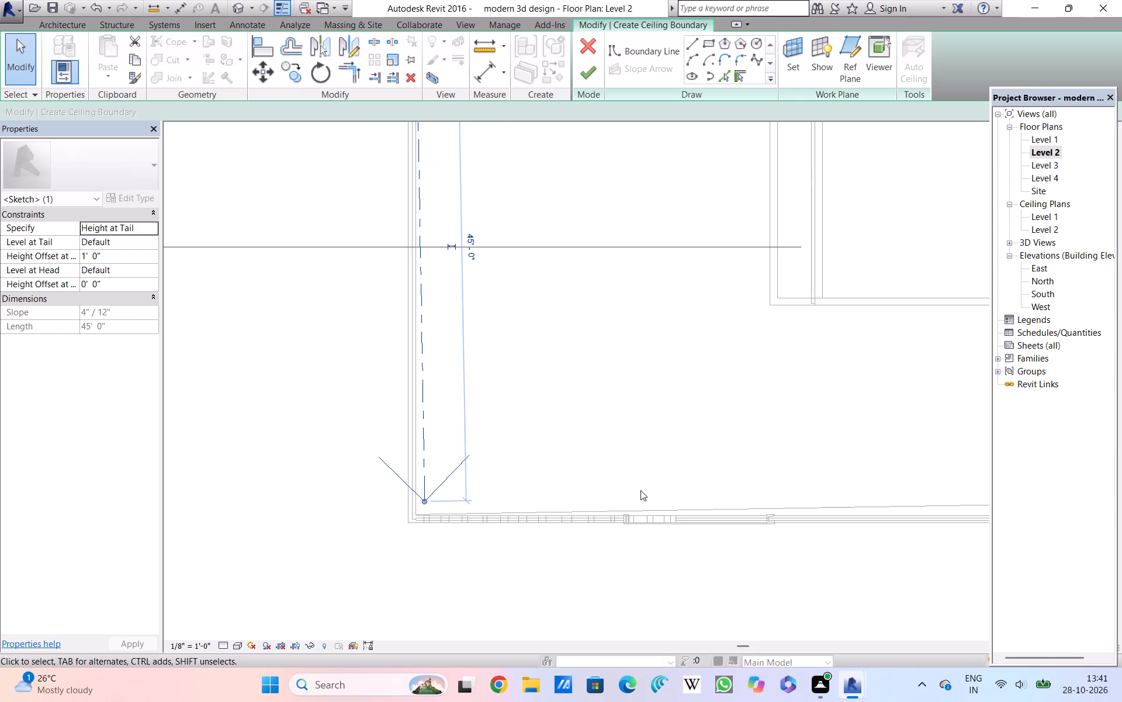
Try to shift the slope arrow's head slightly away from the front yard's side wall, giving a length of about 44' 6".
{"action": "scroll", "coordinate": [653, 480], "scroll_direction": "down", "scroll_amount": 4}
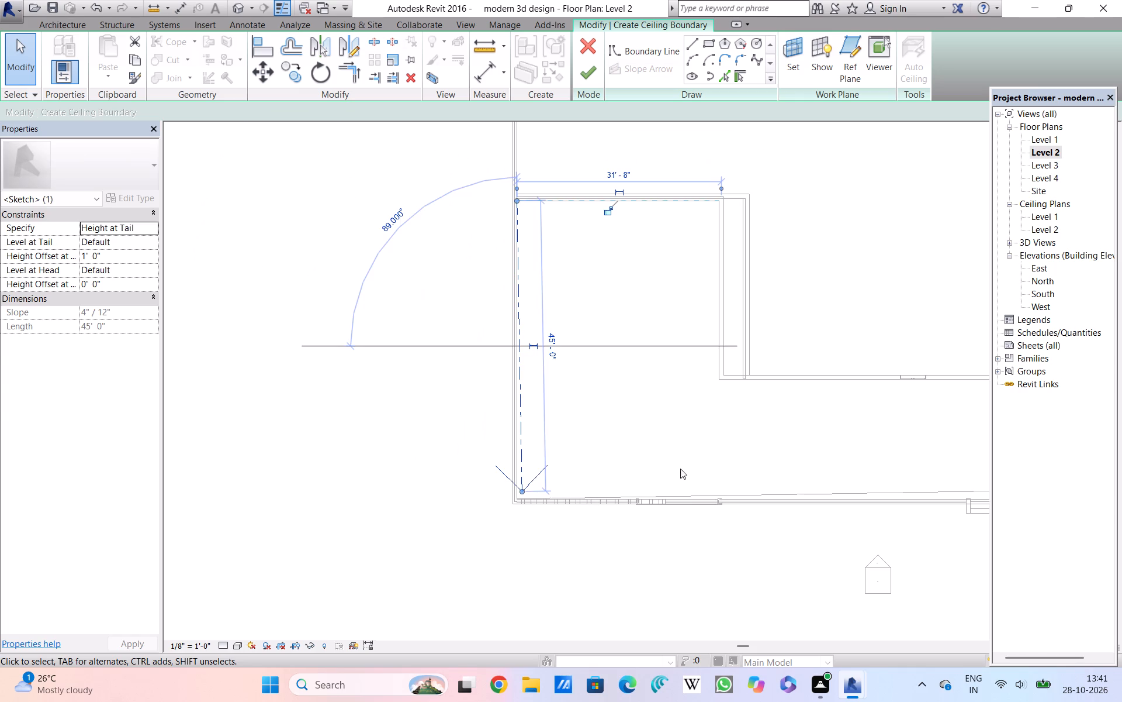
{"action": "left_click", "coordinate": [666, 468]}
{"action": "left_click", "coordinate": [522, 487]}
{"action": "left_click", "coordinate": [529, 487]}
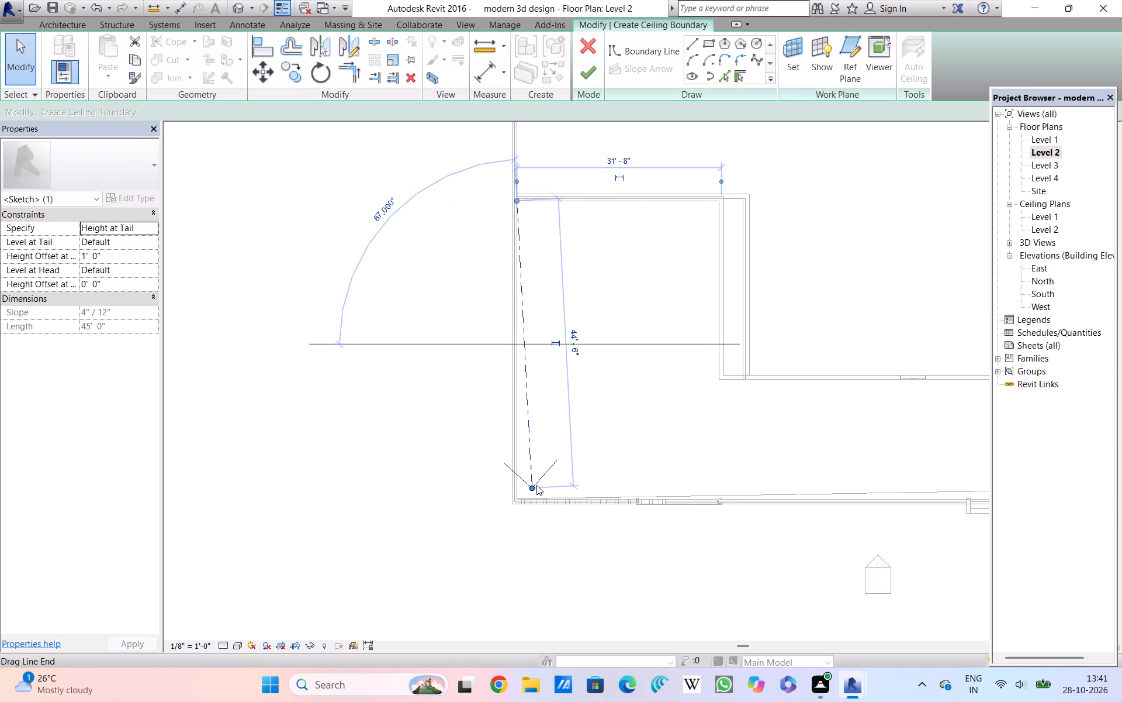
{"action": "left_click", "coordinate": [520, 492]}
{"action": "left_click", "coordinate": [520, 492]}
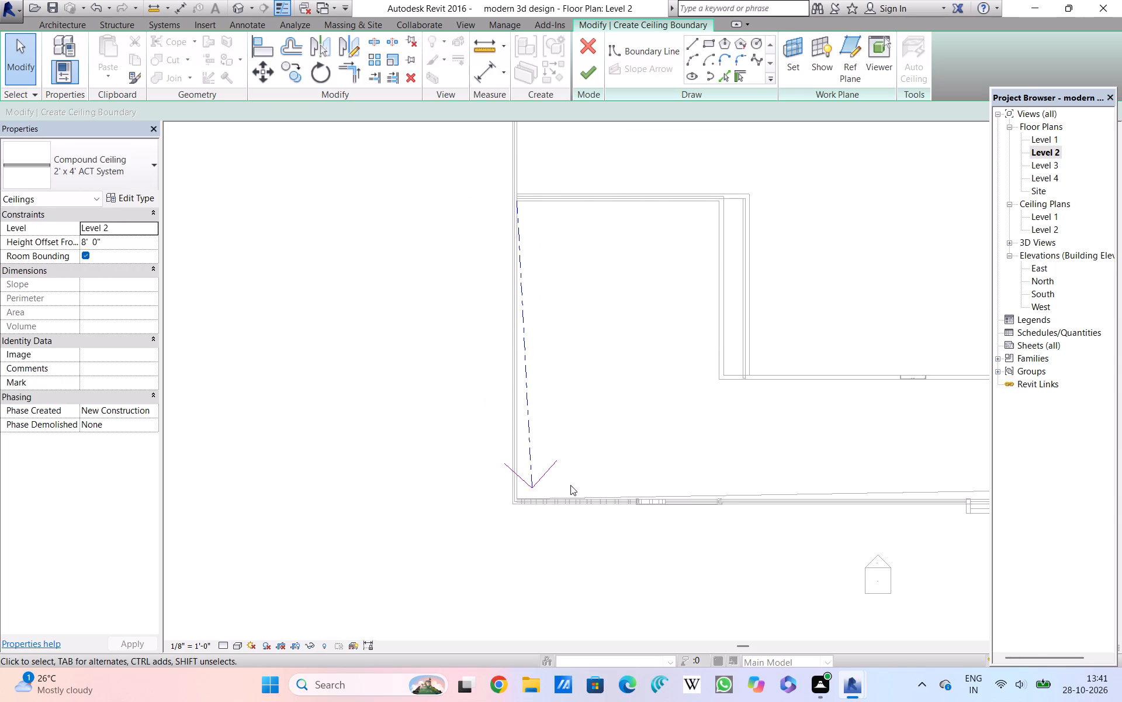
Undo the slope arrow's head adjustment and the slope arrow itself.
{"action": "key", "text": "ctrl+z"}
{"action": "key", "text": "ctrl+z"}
Draw a rectangular ceiling boundary over the front yard's deep side, from its inner rear corner to the front boundary wall.
{"action": "scroll", "coordinate": [556, 440], "scroll_direction": "down", "scroll_amount": 6}
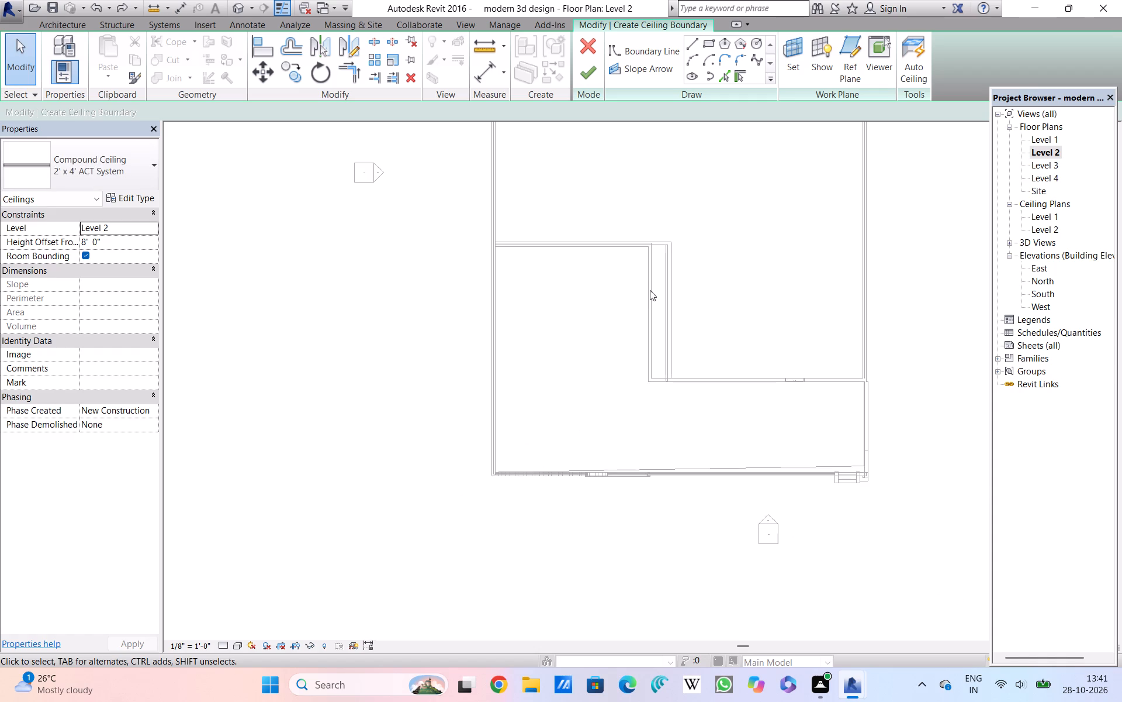
{"action": "left_click", "coordinate": [707, 44]}
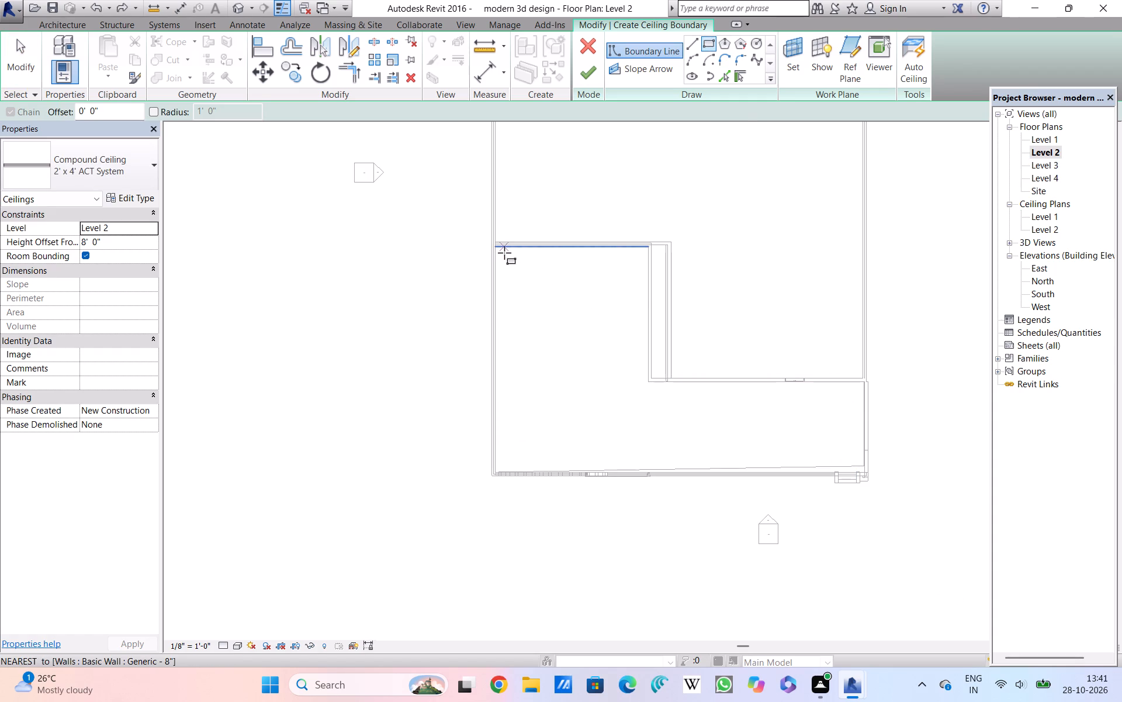
{"action": "scroll", "coordinate": [504, 253], "scroll_direction": "up", "scroll_amount": 7}
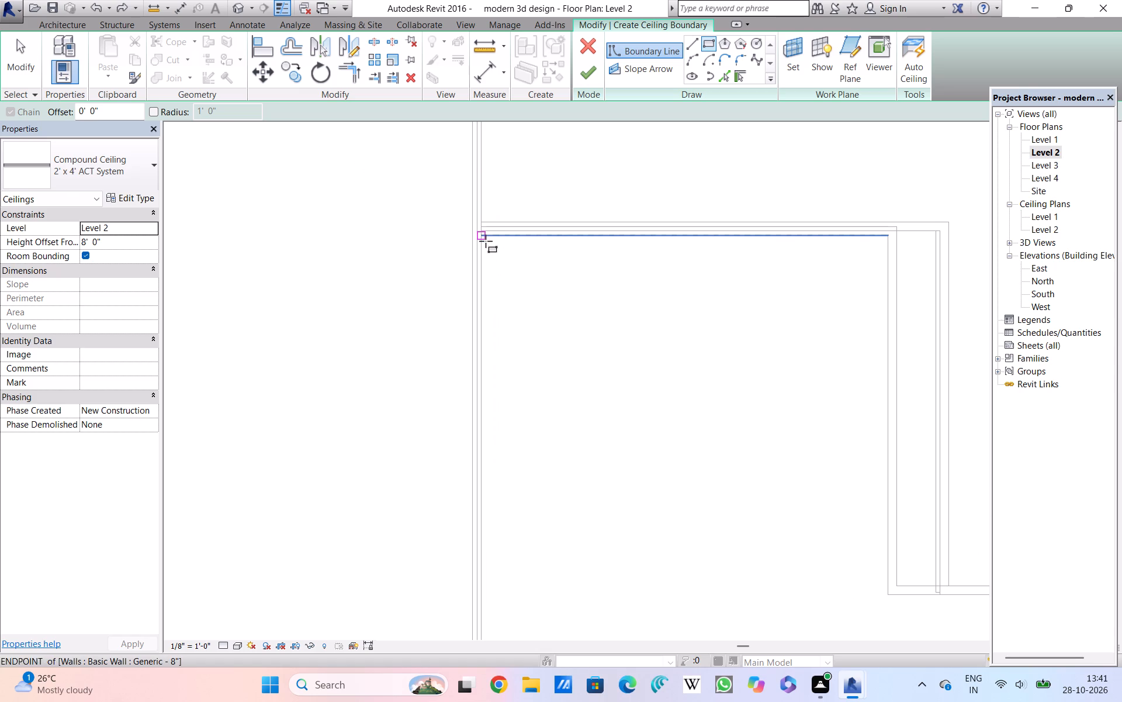
{"action": "double_click", "coordinate": [486, 241]}
{"action": "left_click", "coordinate": [1085, 645]}
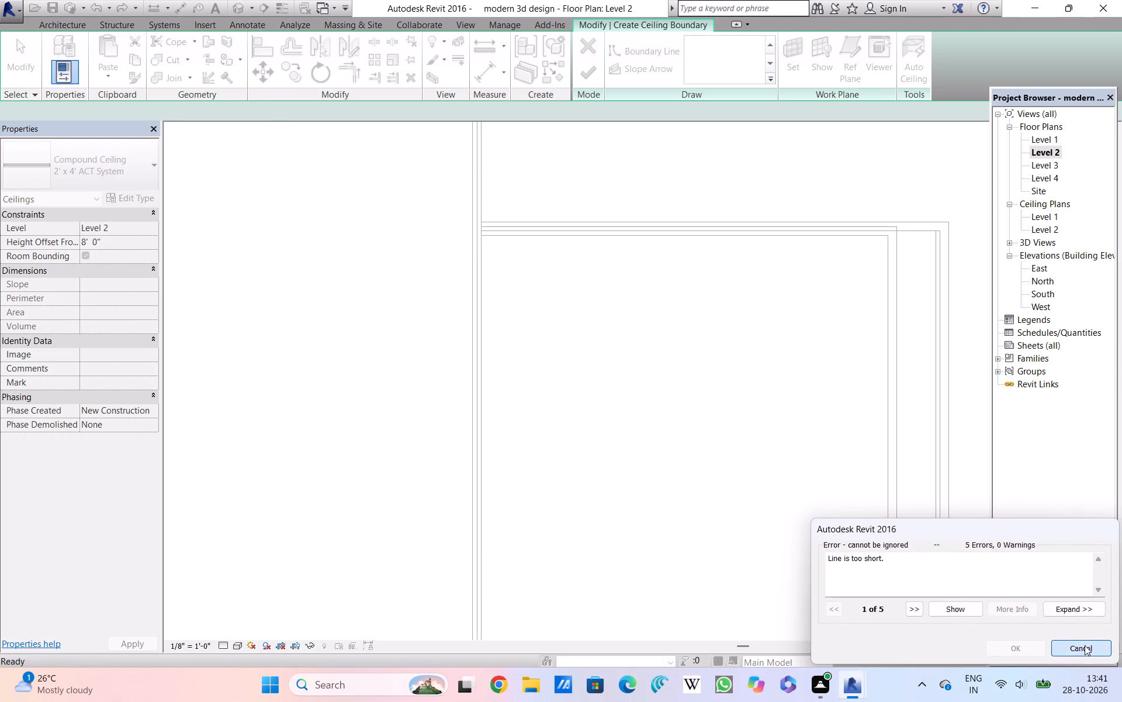
{"action": "left_click", "coordinate": [709, 46]}
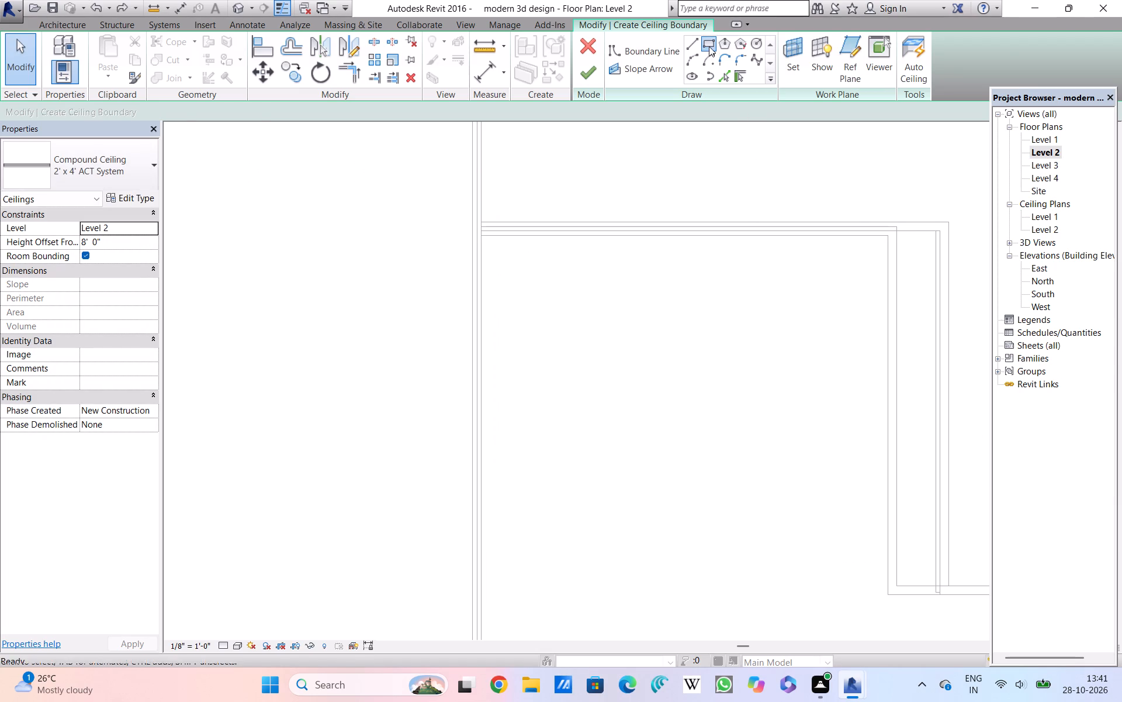
{"action": "left_click", "coordinate": [486, 236]}
{"action": "scroll", "coordinate": [842, 514], "scroll_direction": "down", "scroll_amount": 5}
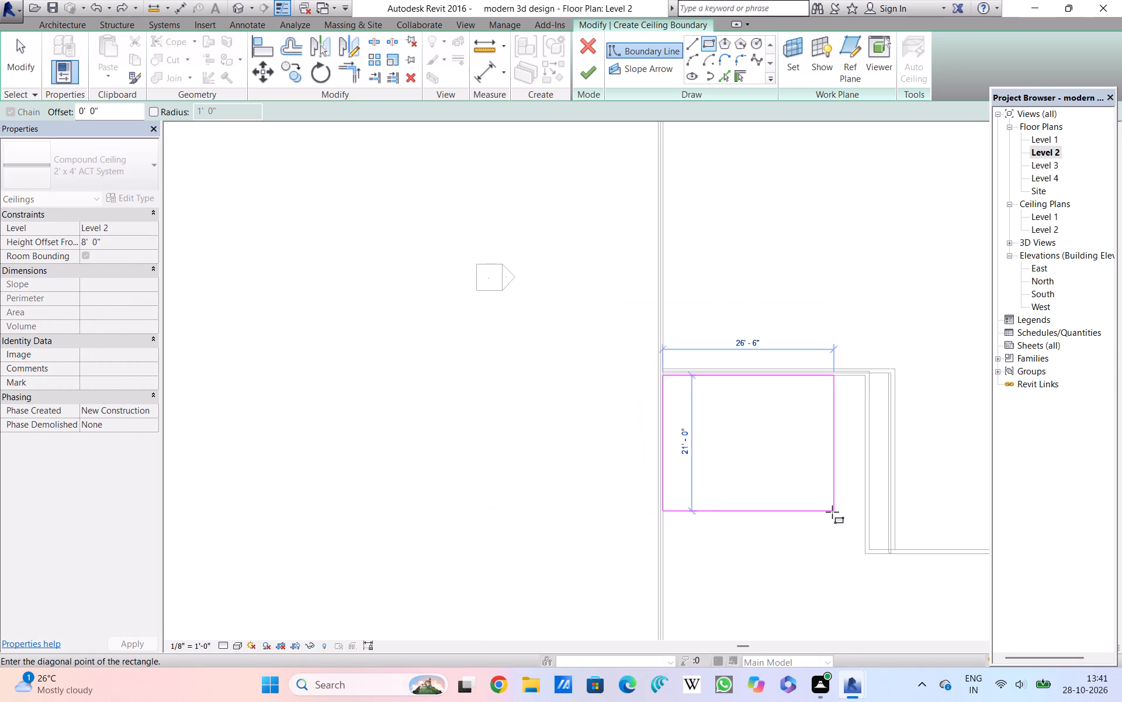
{"action": "scroll", "coordinate": [832, 511], "scroll_direction": "down", "scroll_amount": 4}
{"action": "middle_click_drag", "start_coordinate": [832, 511], "coordinate": [692, 386]}
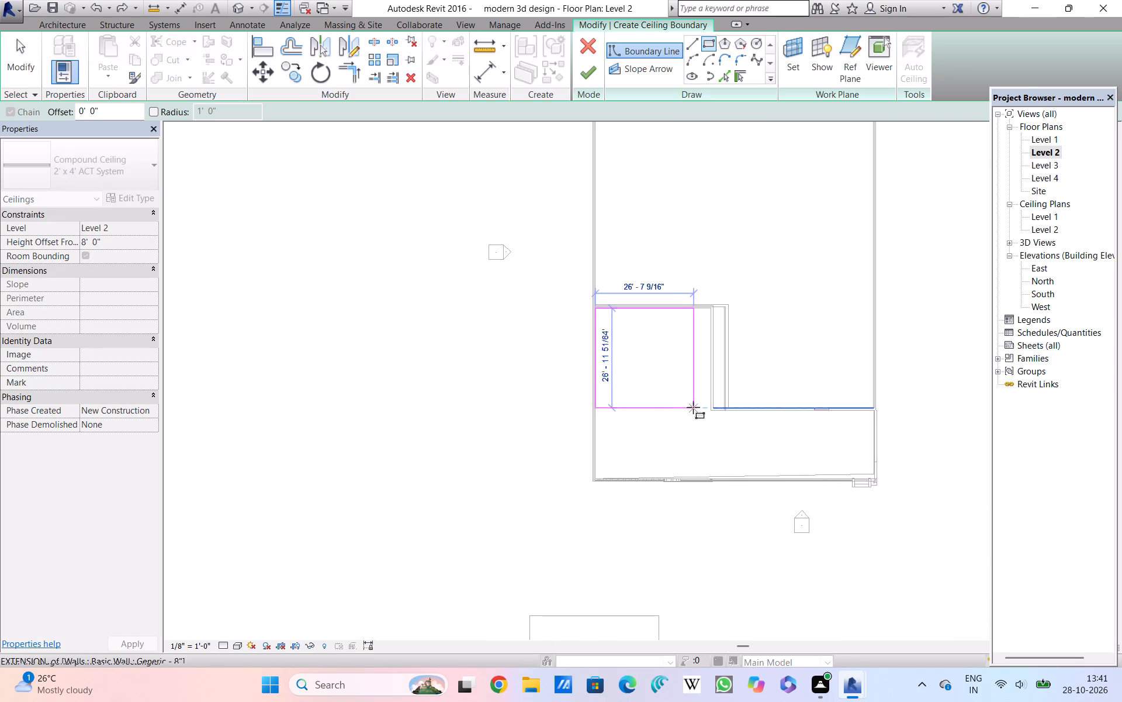
{"action": "left_click", "coordinate": [708, 473]}
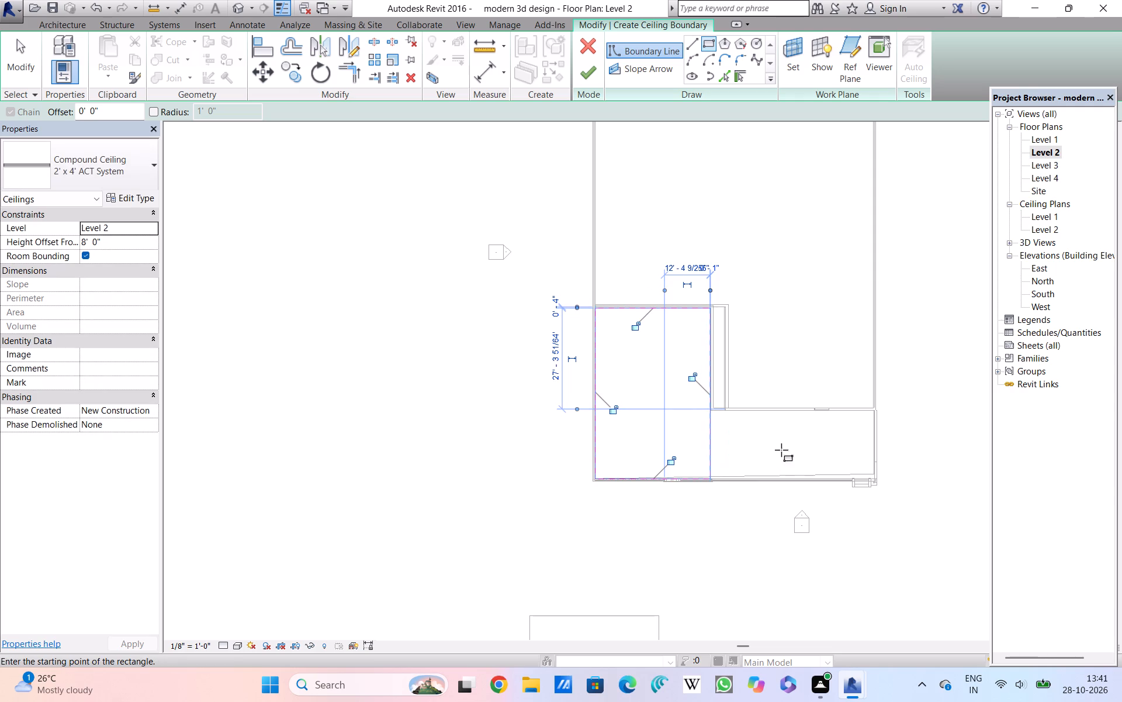
Draw an adjoining rectangular boundary about 44' 5" by 17' 3" over the narrow strip in front of the house.
{"action": "left_click", "coordinate": [712, 415]}
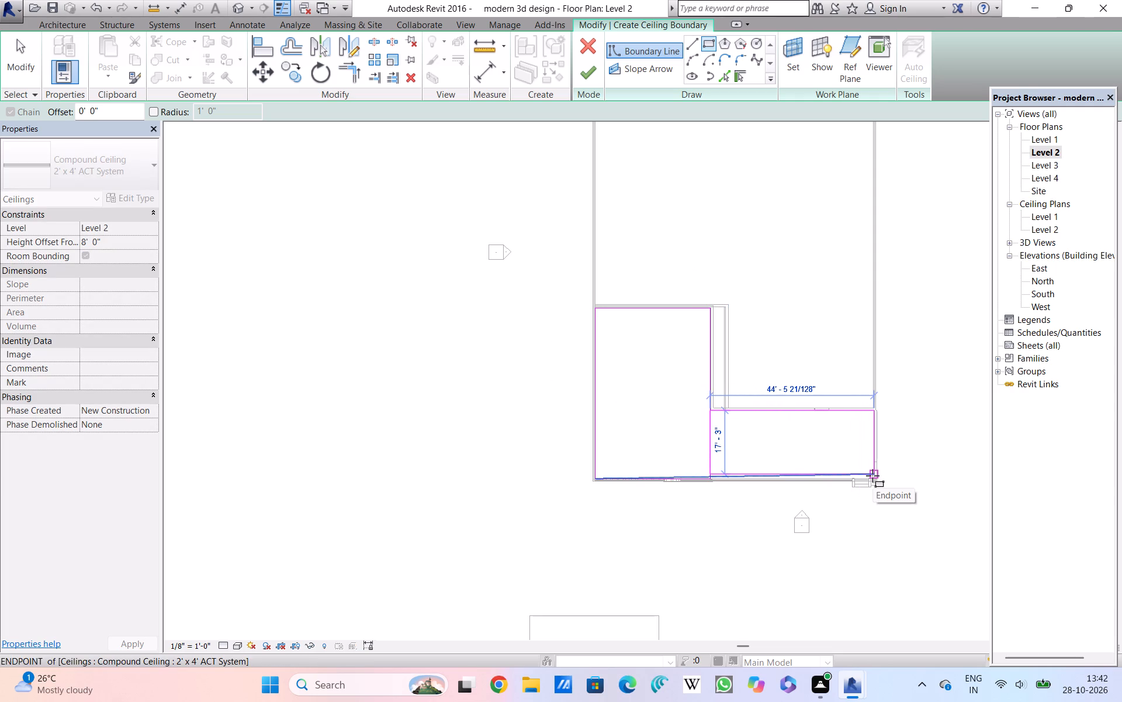
{"action": "left_click", "coordinate": [872, 476]}
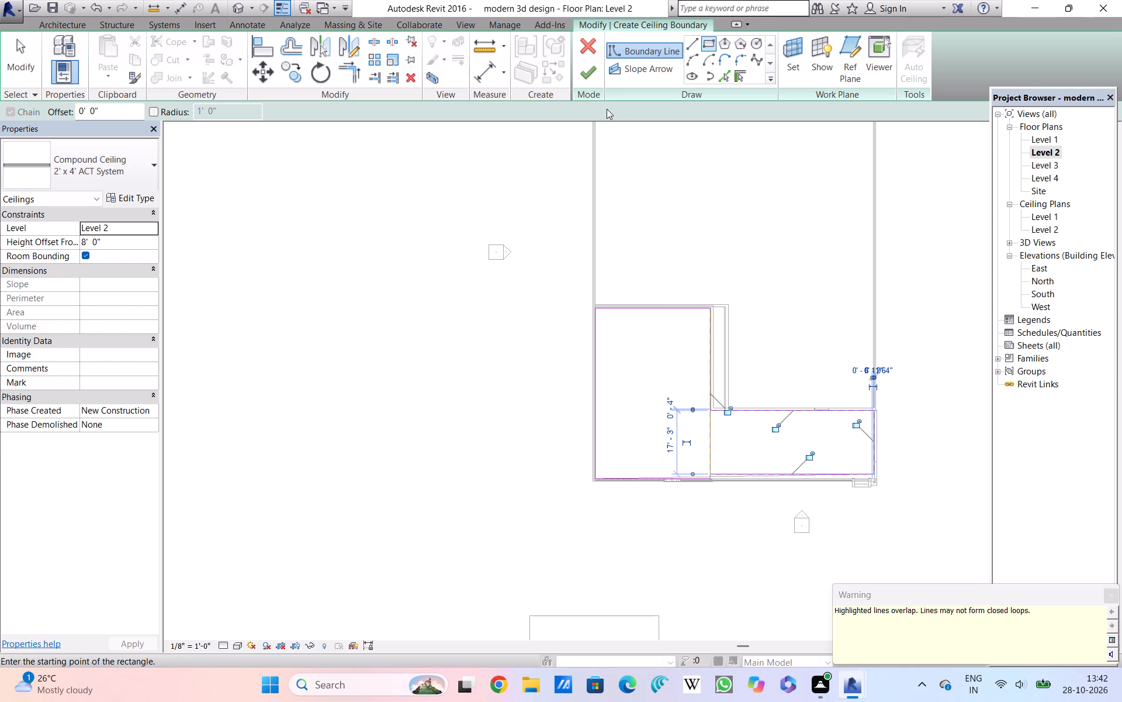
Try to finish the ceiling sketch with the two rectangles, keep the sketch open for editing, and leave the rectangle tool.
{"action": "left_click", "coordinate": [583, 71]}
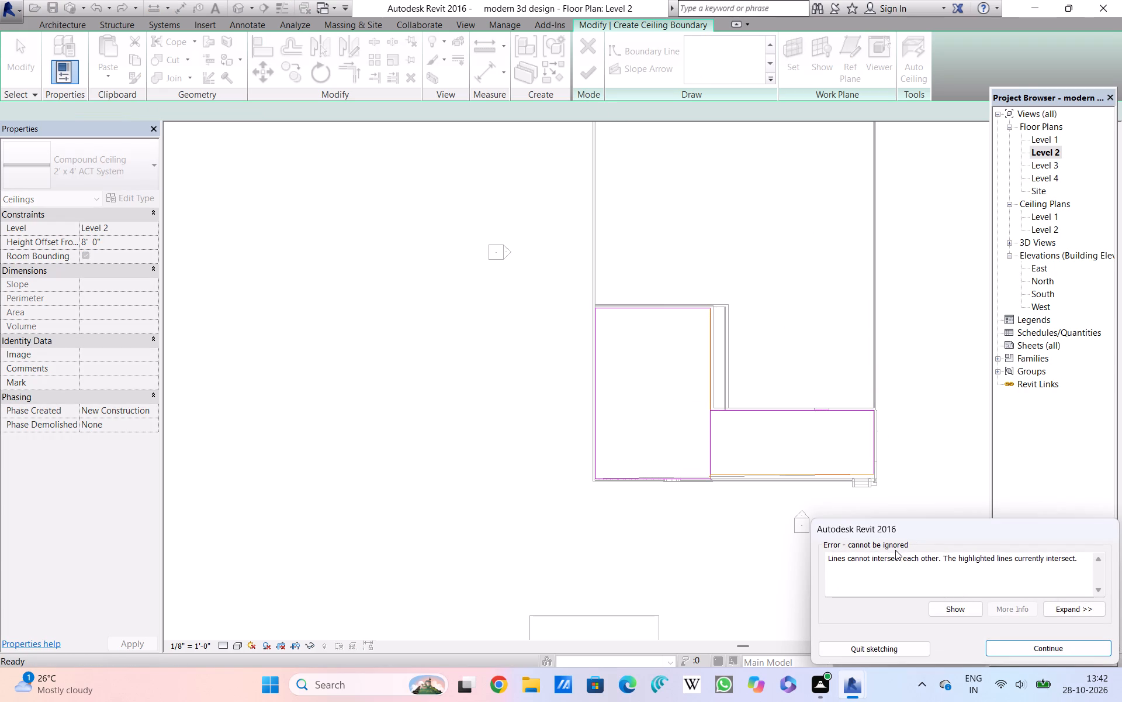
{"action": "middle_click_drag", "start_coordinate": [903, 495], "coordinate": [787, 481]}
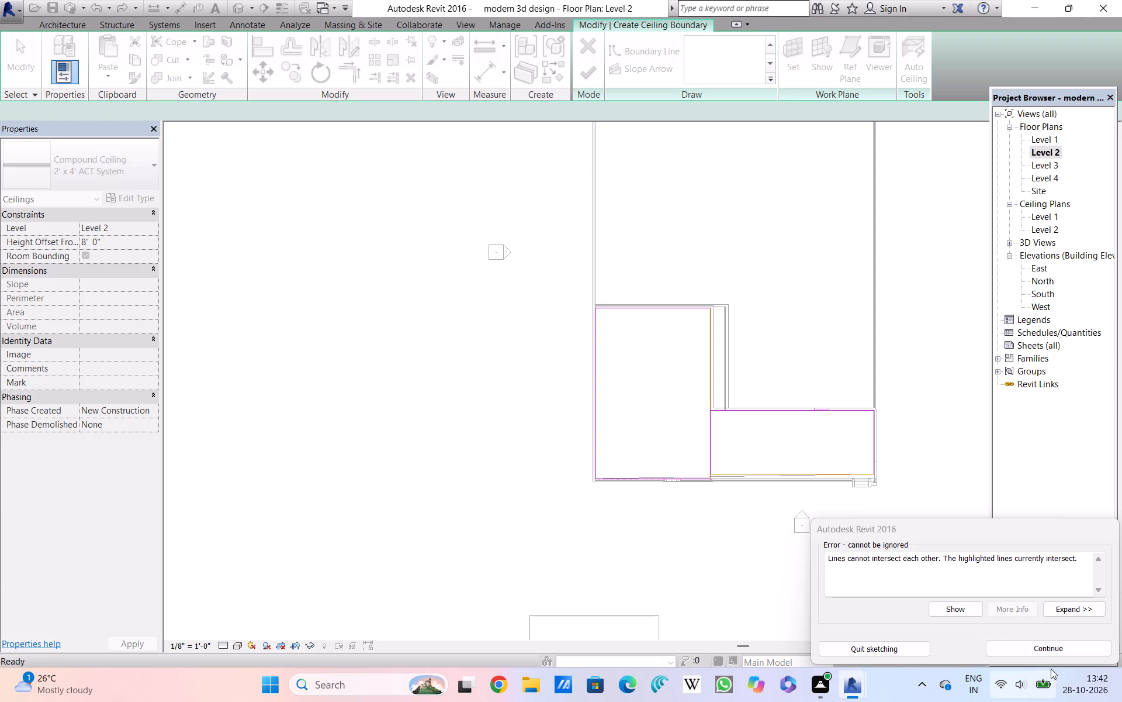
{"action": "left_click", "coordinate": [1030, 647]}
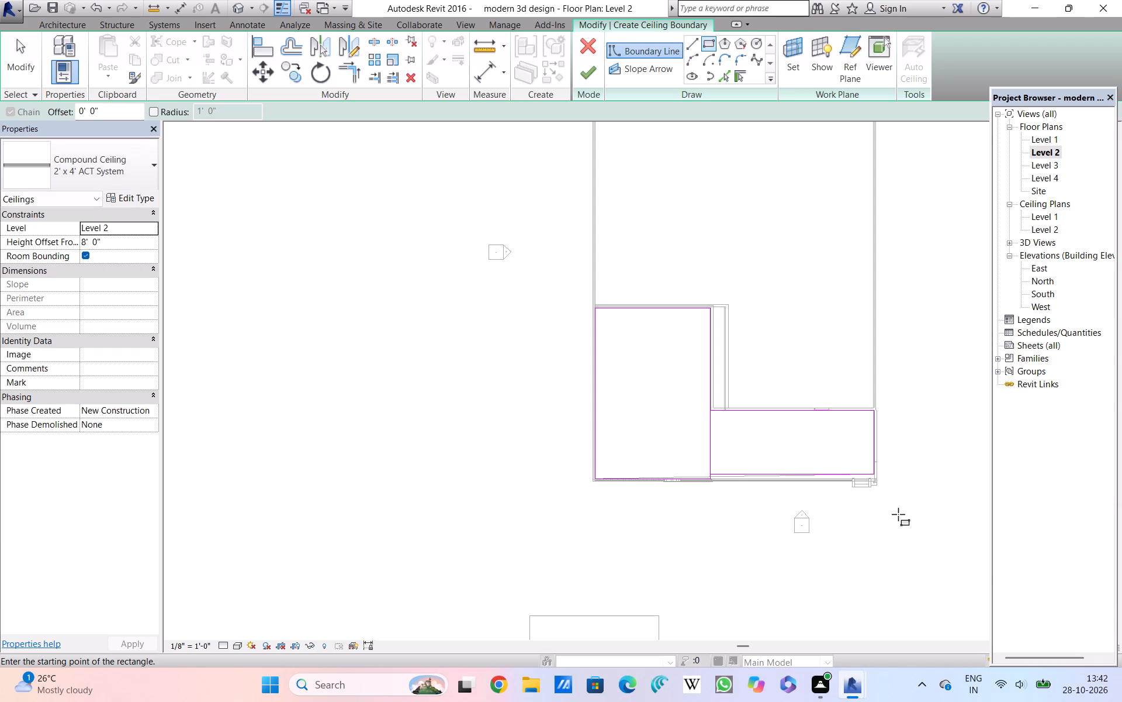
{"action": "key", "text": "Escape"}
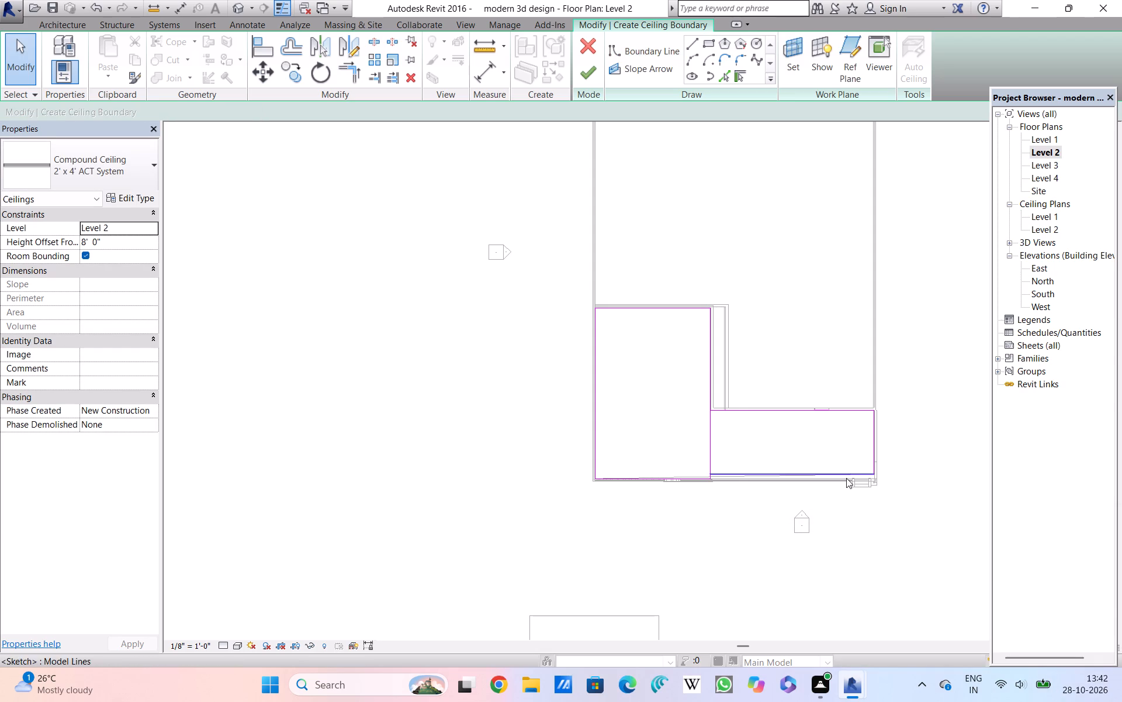
Shift the outer end of the narrow rectangle's front boundary line slightly toward the house, making the line slanted.
{"action": "middle_click_drag", "start_coordinate": [846, 478], "coordinate": [801, 505]}
{"action": "scroll", "coordinate": [795, 509], "scroll_direction": "up", "scroll_amount": 5}
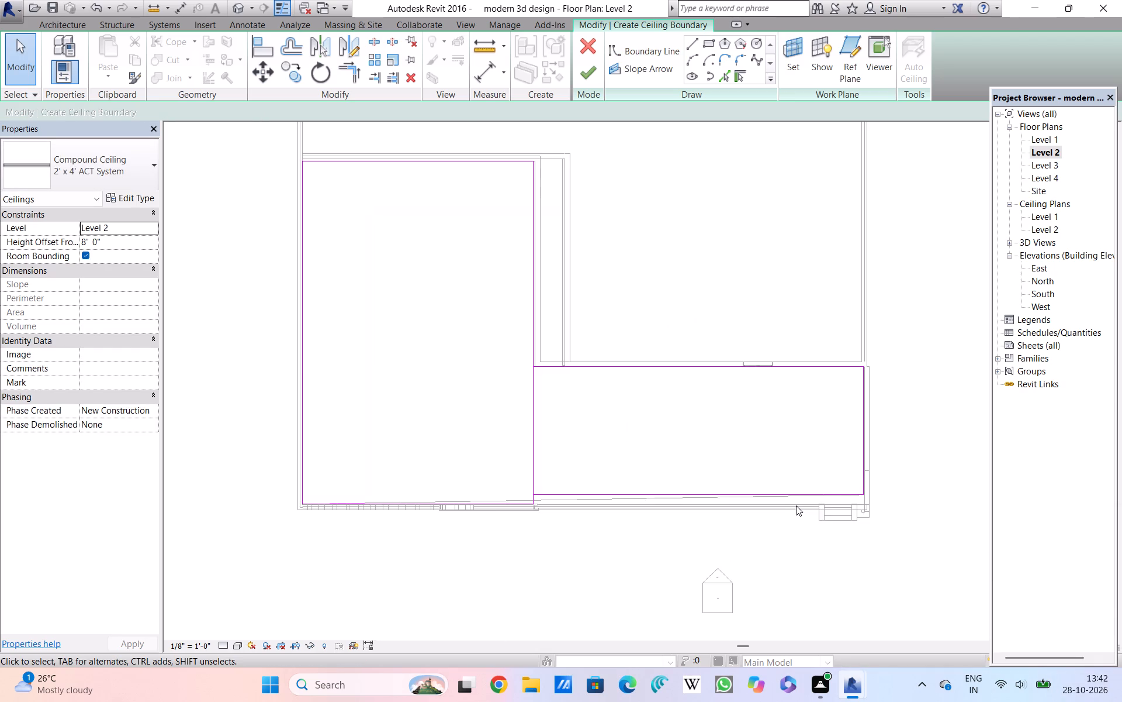
{"action": "scroll", "coordinate": [796, 505], "scroll_direction": "up", "scroll_amount": 4}
{"action": "scroll", "coordinate": [676, 493], "scroll_direction": "up", "scroll_amount": 2}
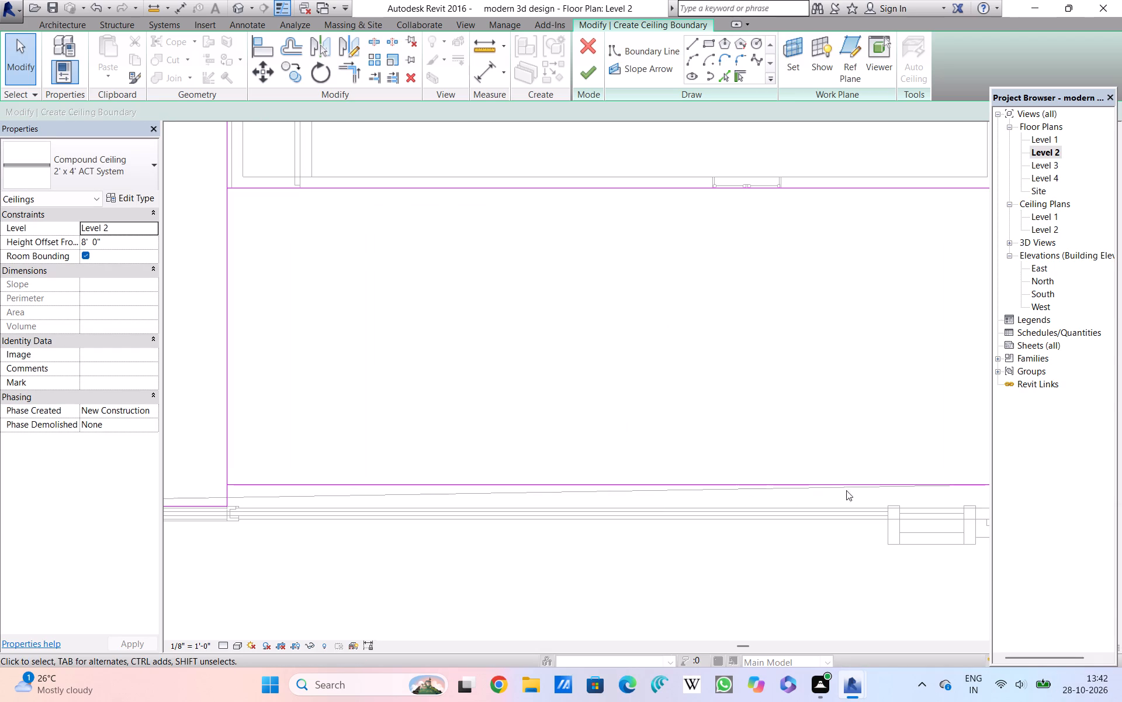
{"action": "left_click", "coordinate": [882, 484]}
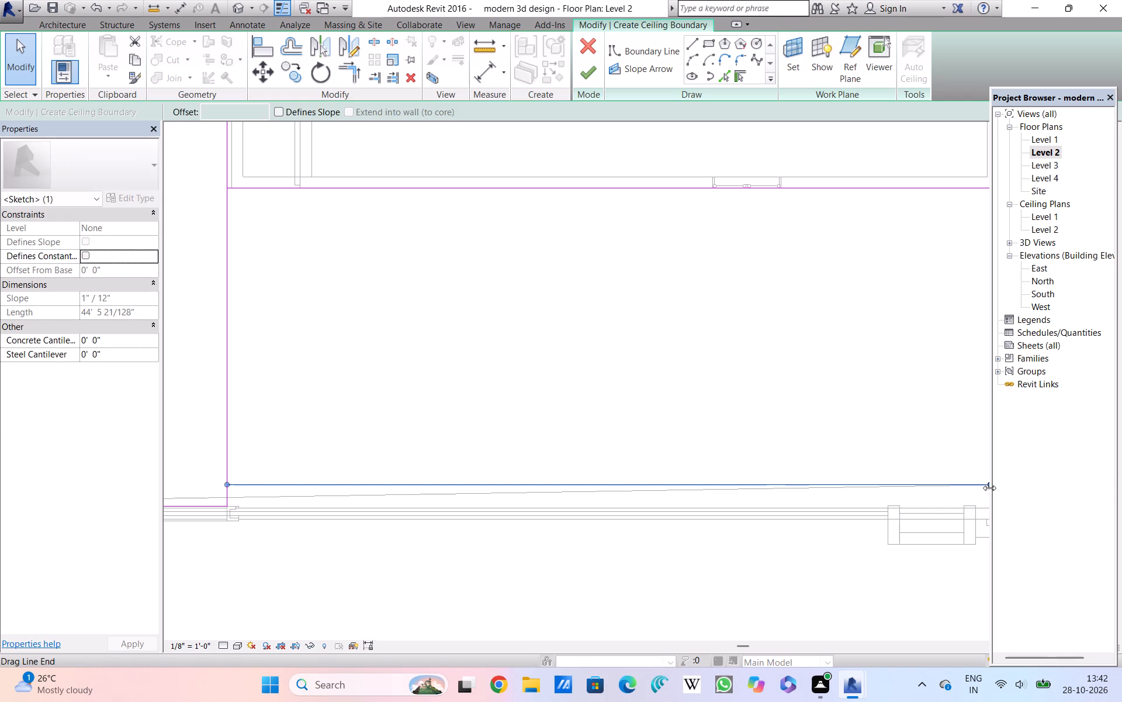
{"action": "left_click_drag", "start_coordinate": [989, 488], "coordinate": [984, 474]}
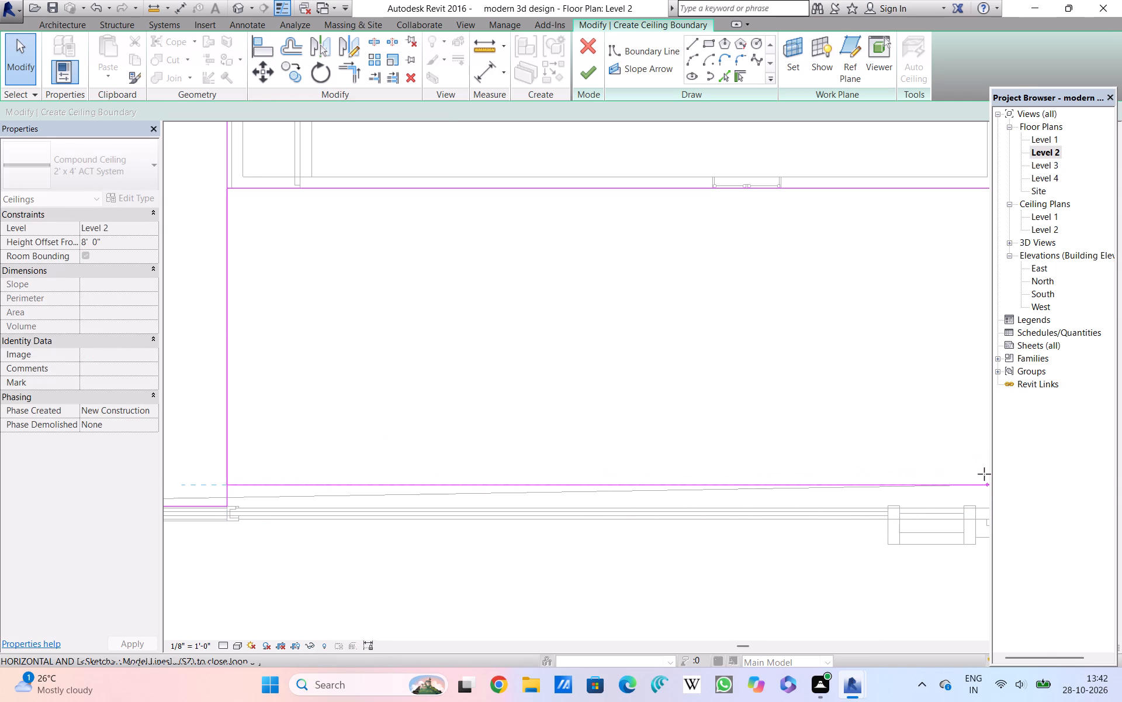
{"action": "left_click_drag", "start_coordinate": [984, 474], "coordinate": [985, 470]}
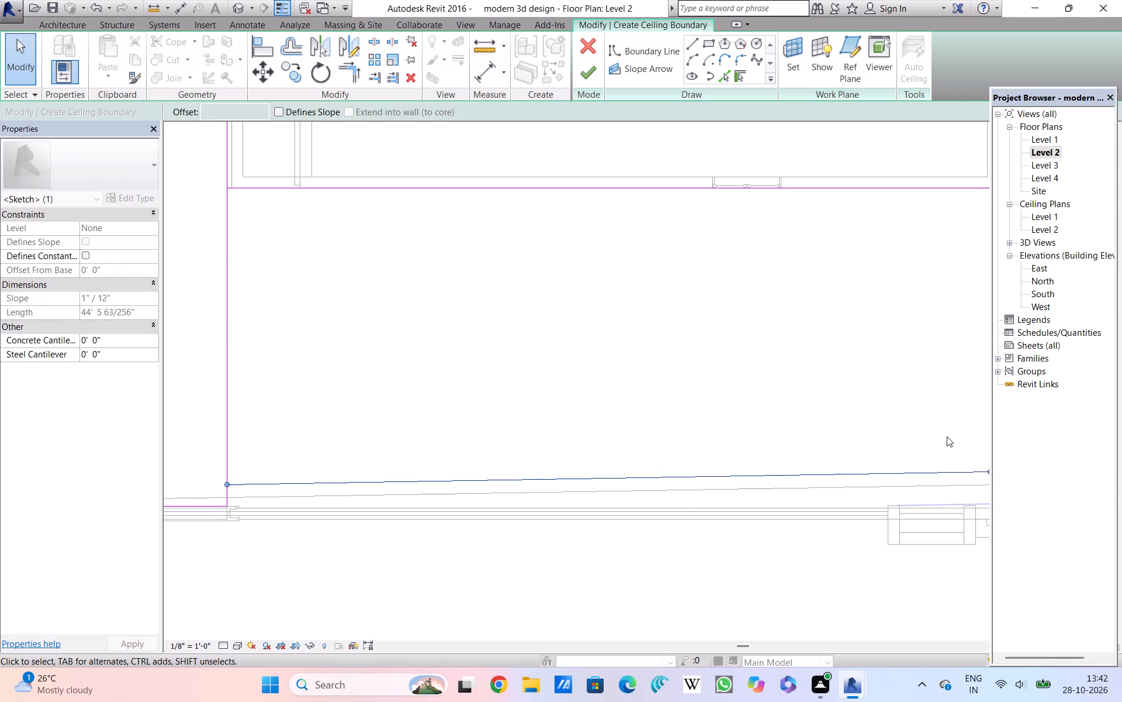
{"action": "left_click", "coordinate": [946, 436]}
{"action": "scroll", "coordinate": [924, 425], "scroll_direction": "down", "scroll_amount": 2}
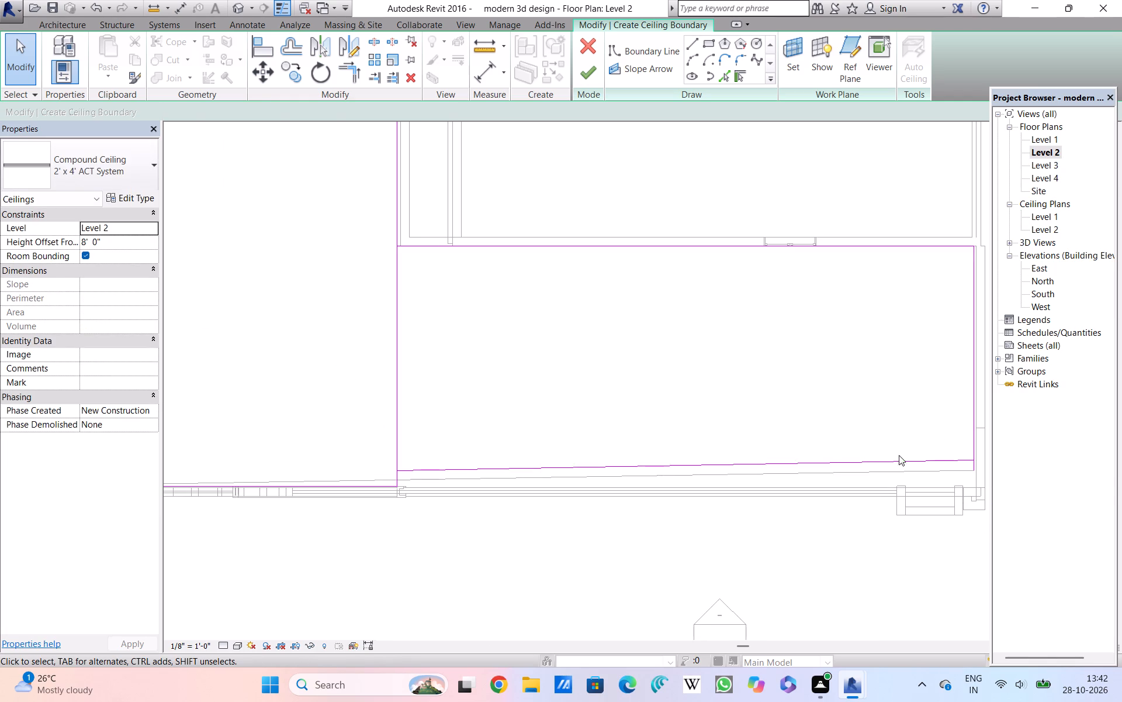
{"action": "left_click", "coordinate": [895, 460]}
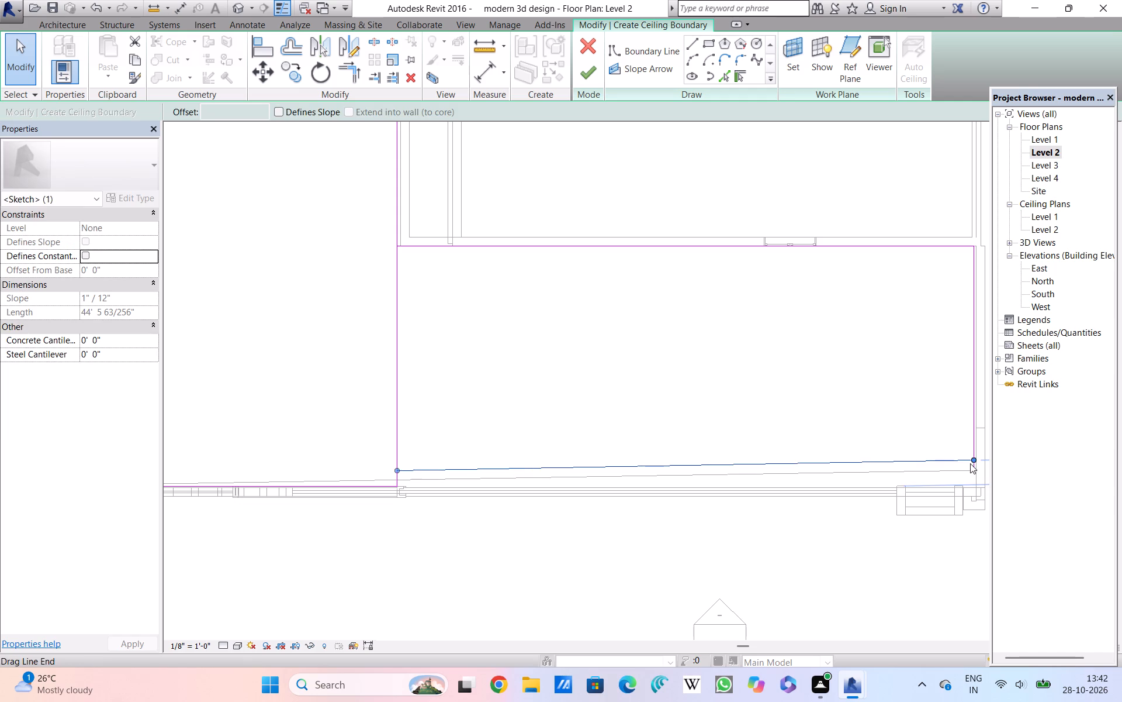
{"action": "scroll", "coordinate": [970, 463], "scroll_direction": "up", "scroll_amount": 4}
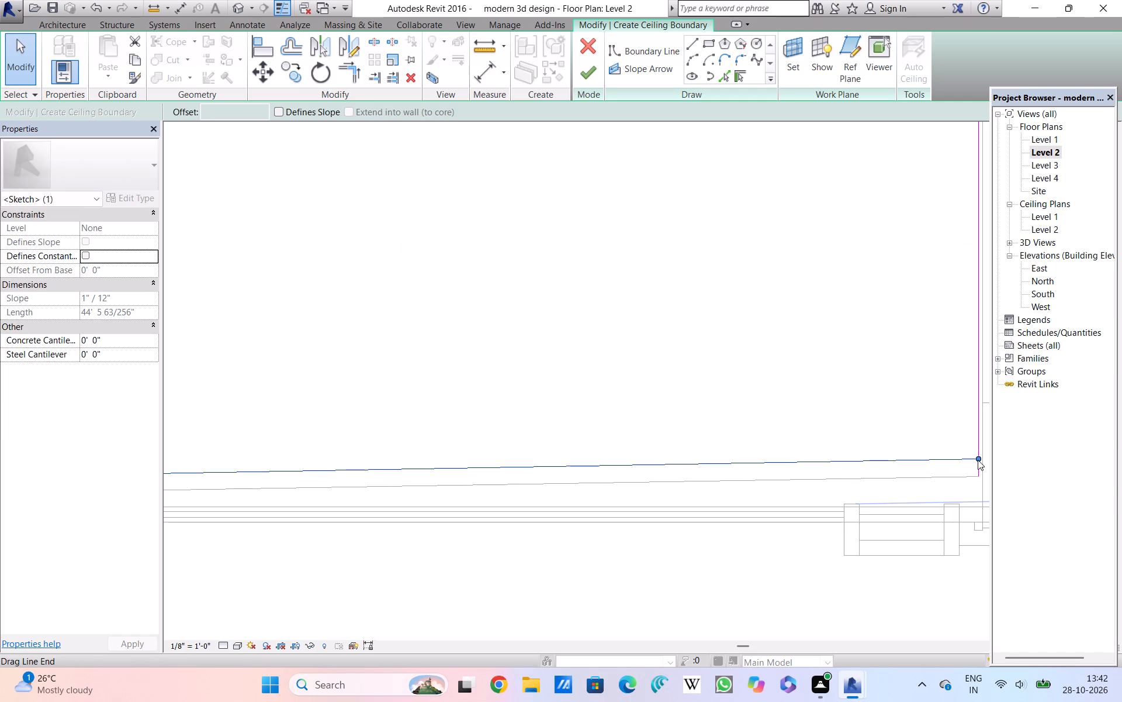
{"action": "left_click", "coordinate": [978, 459]}
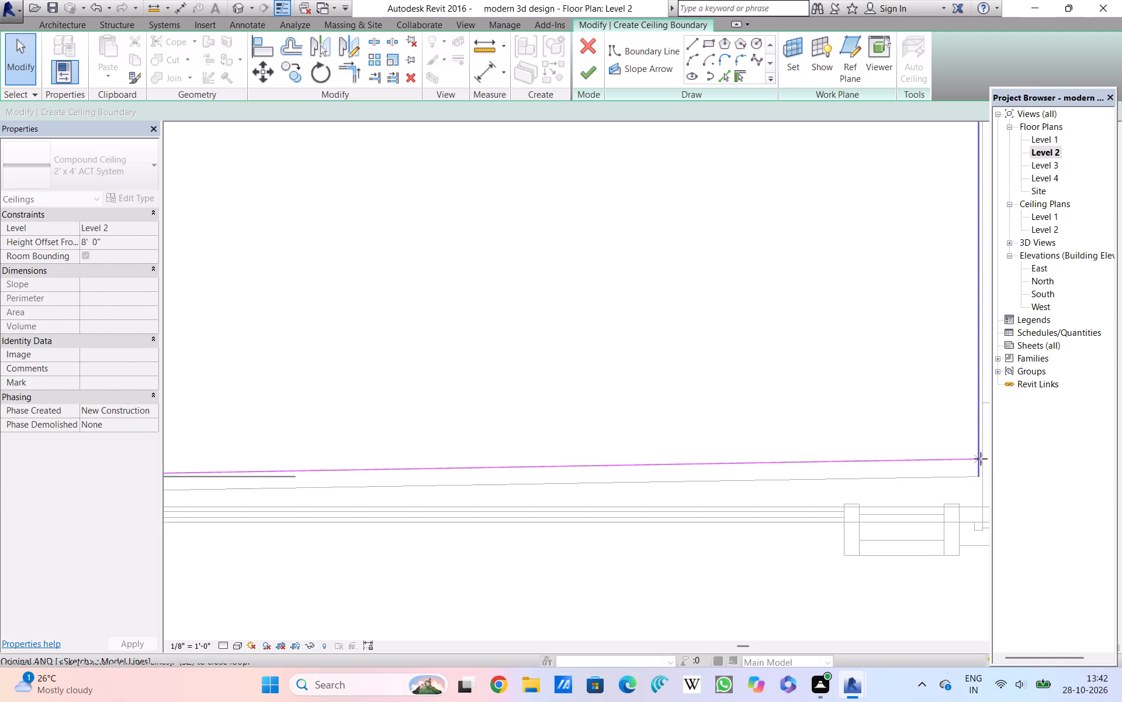
{"action": "triple_click", "coordinate": [981, 458]}
Move the narrow rectangle's rear boundary line from the house wall's outer face to its inner face.
{"action": "scroll", "coordinate": [892, 409], "scroll_direction": "down", "scroll_amount": 4}
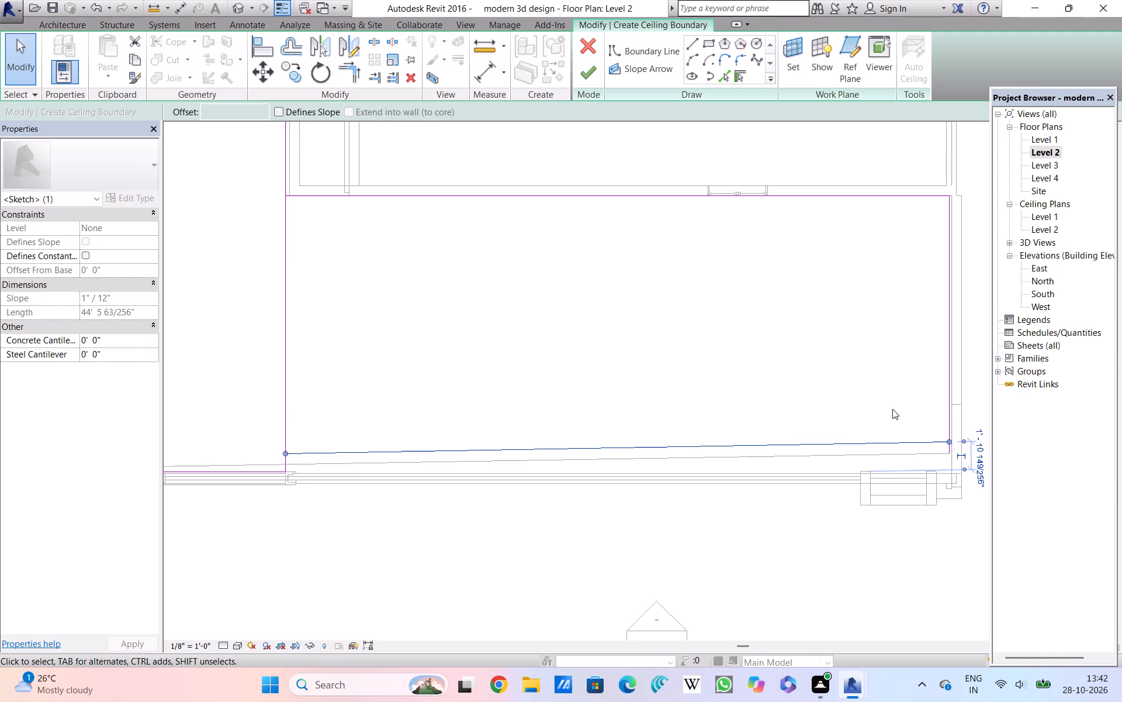
{"action": "scroll", "coordinate": [692, 360], "scroll_direction": "down", "scroll_amount": 1}
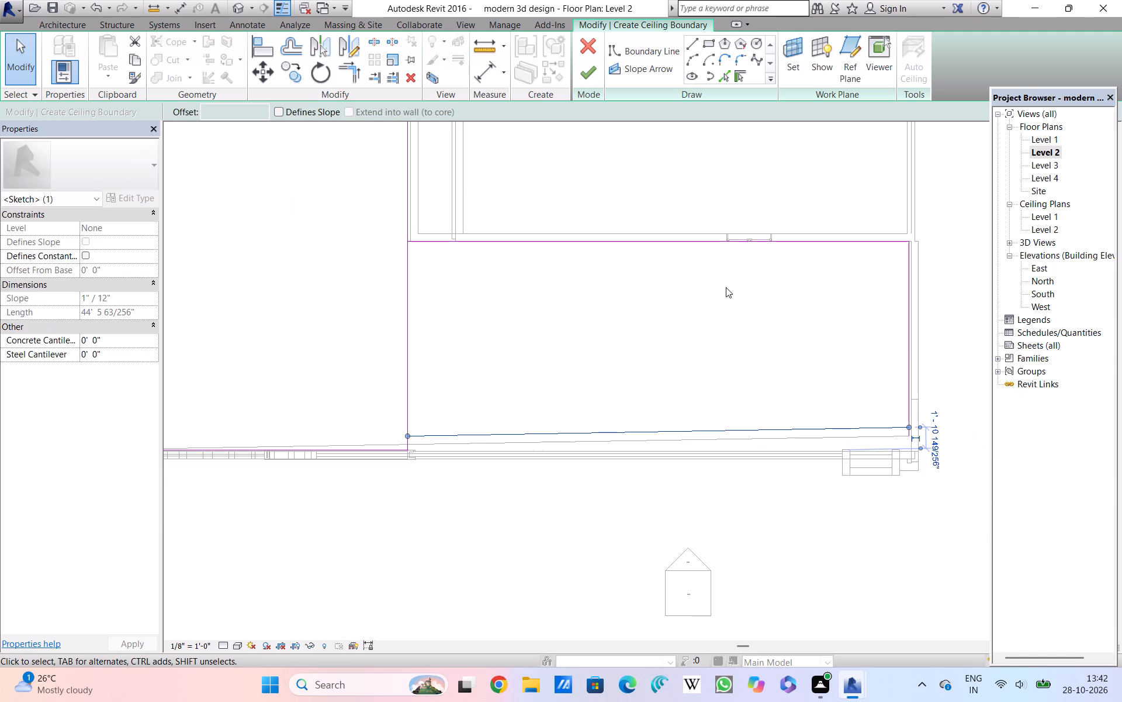
{"action": "middle_click_drag", "start_coordinate": [732, 279], "coordinate": [734, 412]}
{"action": "scroll", "coordinate": [742, 396], "scroll_direction": "up", "scroll_amount": 1}
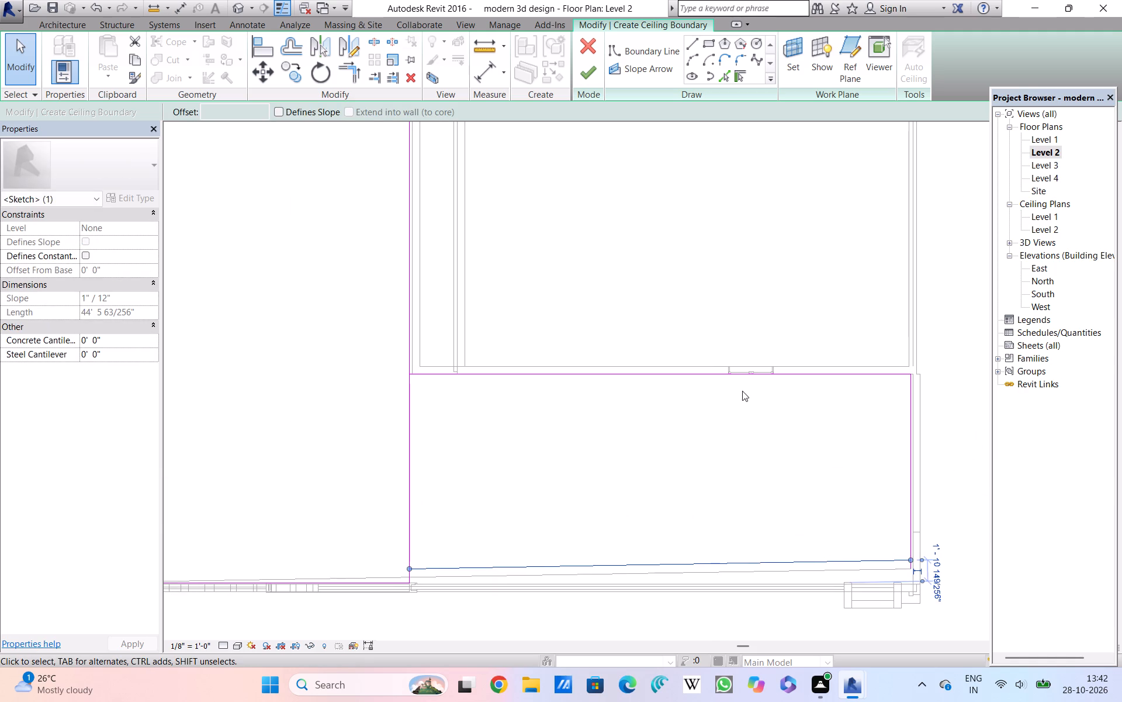
{"action": "scroll", "coordinate": [742, 391], "scroll_direction": "up", "scroll_amount": 5}
{"action": "left_click", "coordinate": [675, 362]}
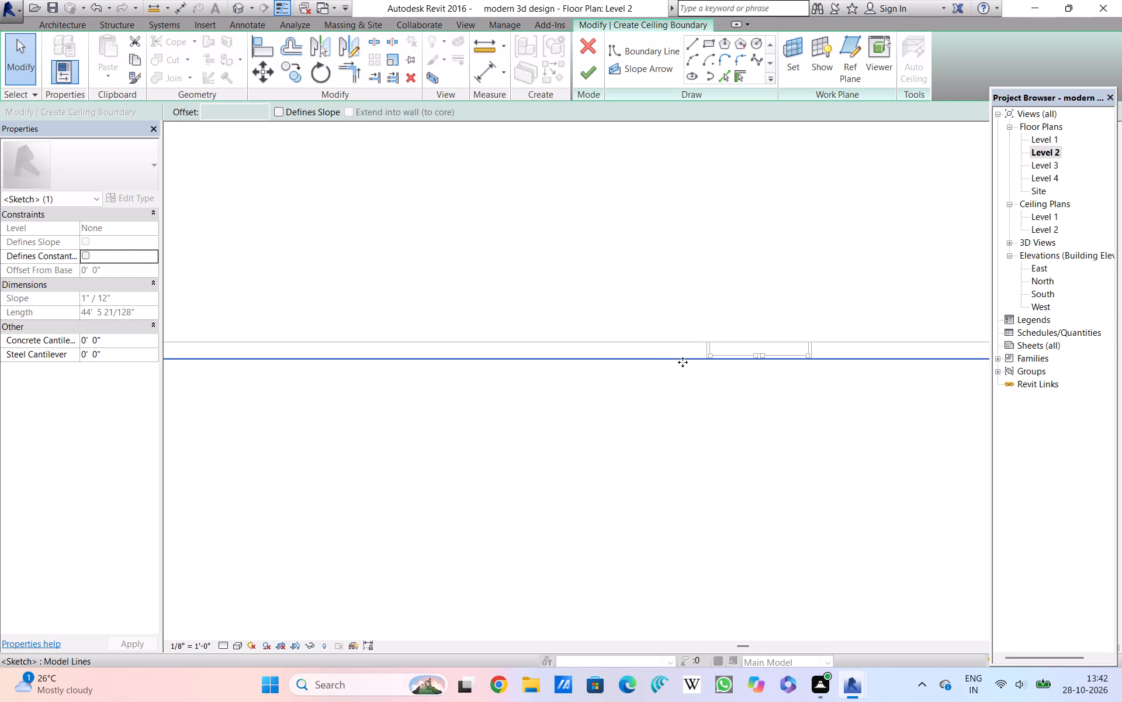
{"action": "left_click_drag", "start_coordinate": [684, 360], "coordinate": [684, 388]}
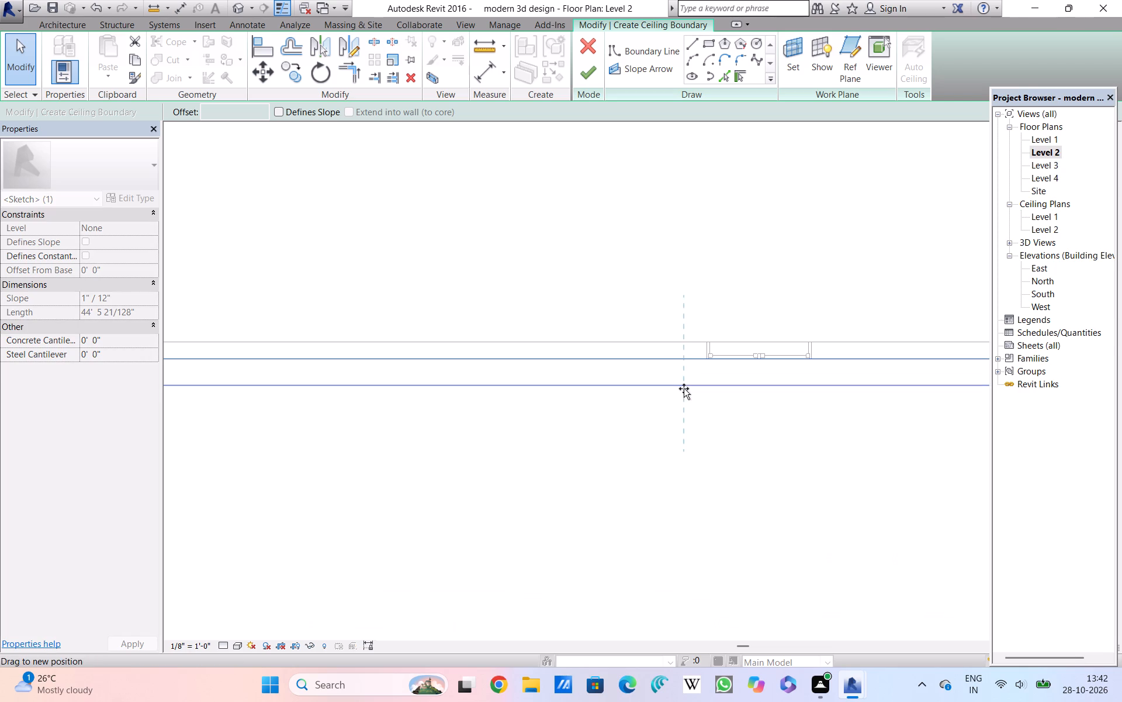
{"action": "left_click_drag", "start_coordinate": [684, 388], "coordinate": [684, 369]}
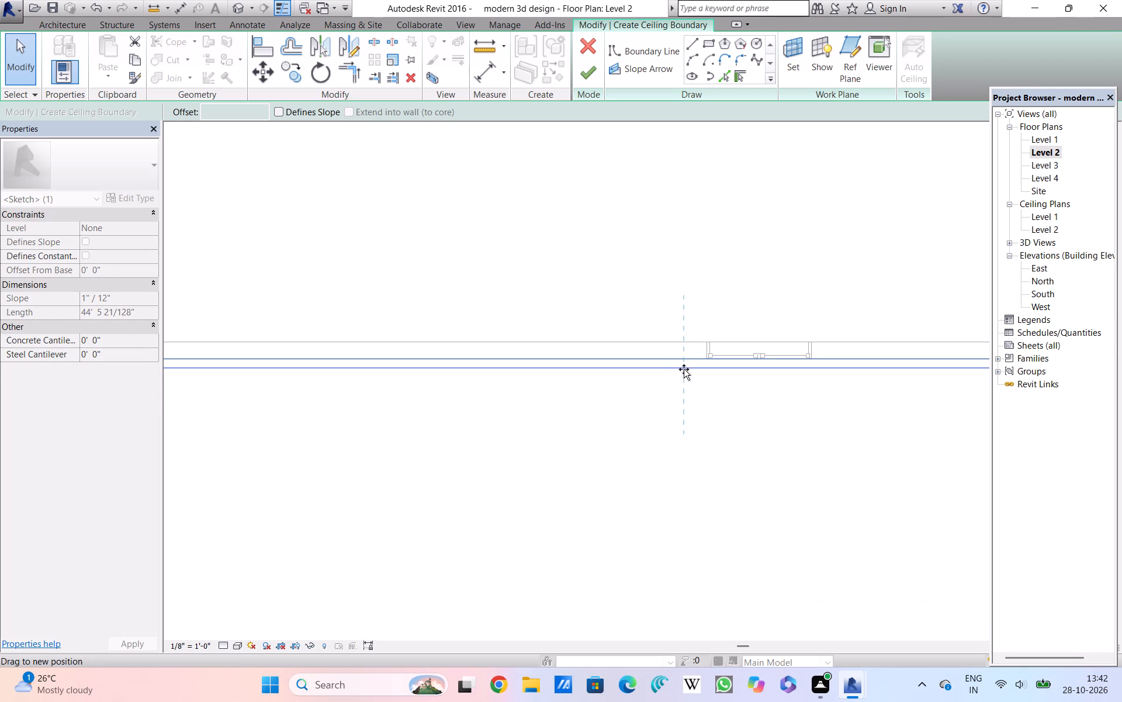
{"action": "left_click_drag", "start_coordinate": [684, 369], "coordinate": [684, 363]}
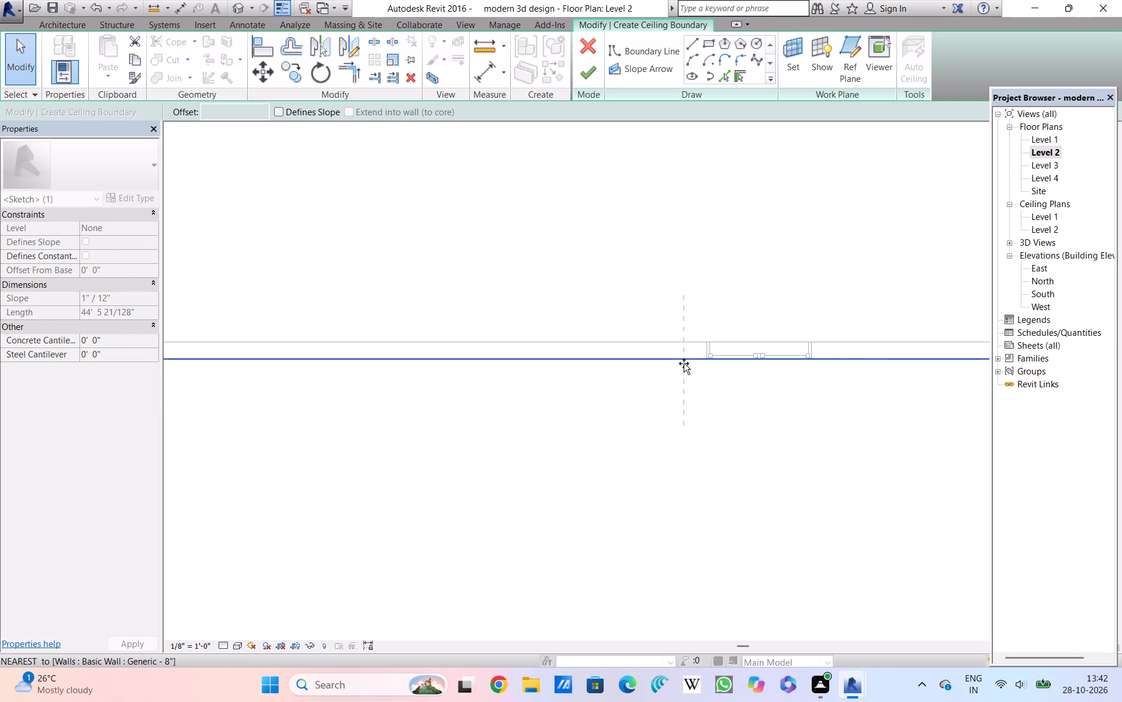
{"action": "left_click_drag", "start_coordinate": [684, 363], "coordinate": [684, 345]}
{"action": "left_click", "coordinate": [704, 425]}
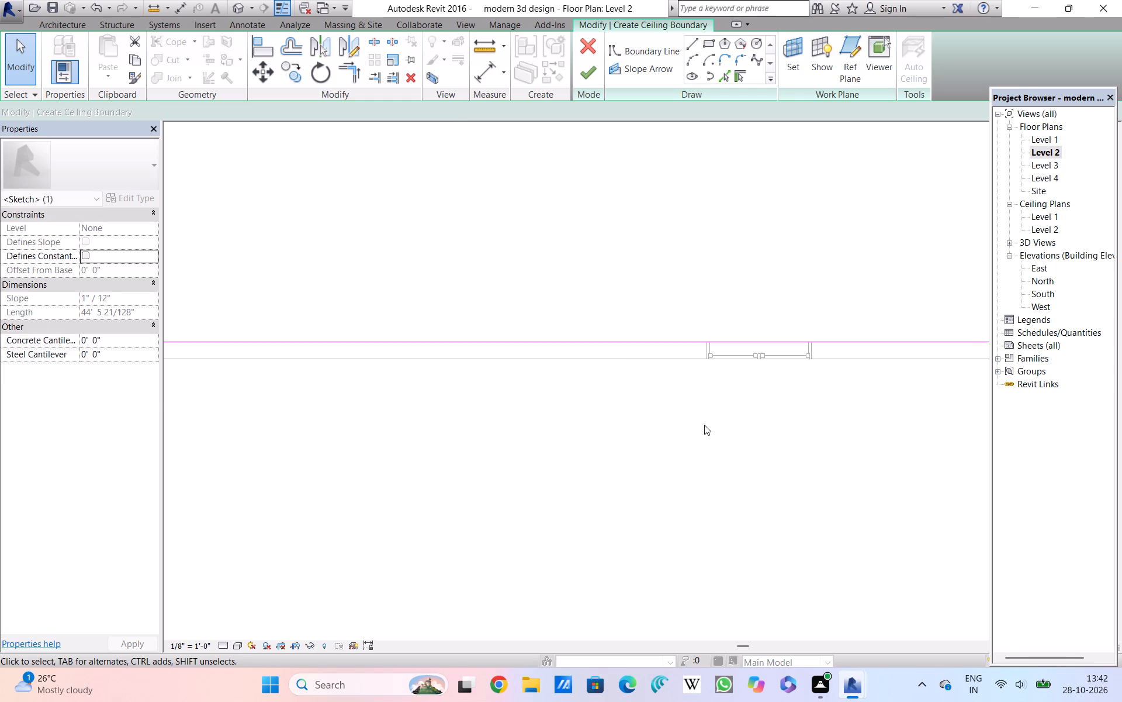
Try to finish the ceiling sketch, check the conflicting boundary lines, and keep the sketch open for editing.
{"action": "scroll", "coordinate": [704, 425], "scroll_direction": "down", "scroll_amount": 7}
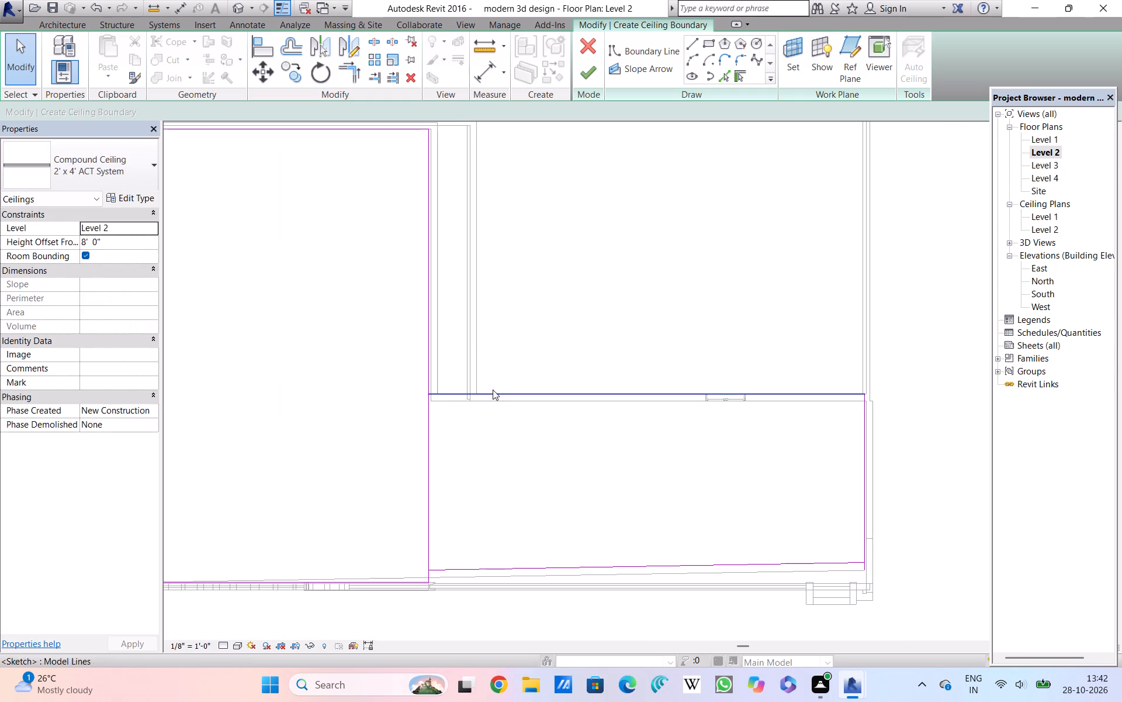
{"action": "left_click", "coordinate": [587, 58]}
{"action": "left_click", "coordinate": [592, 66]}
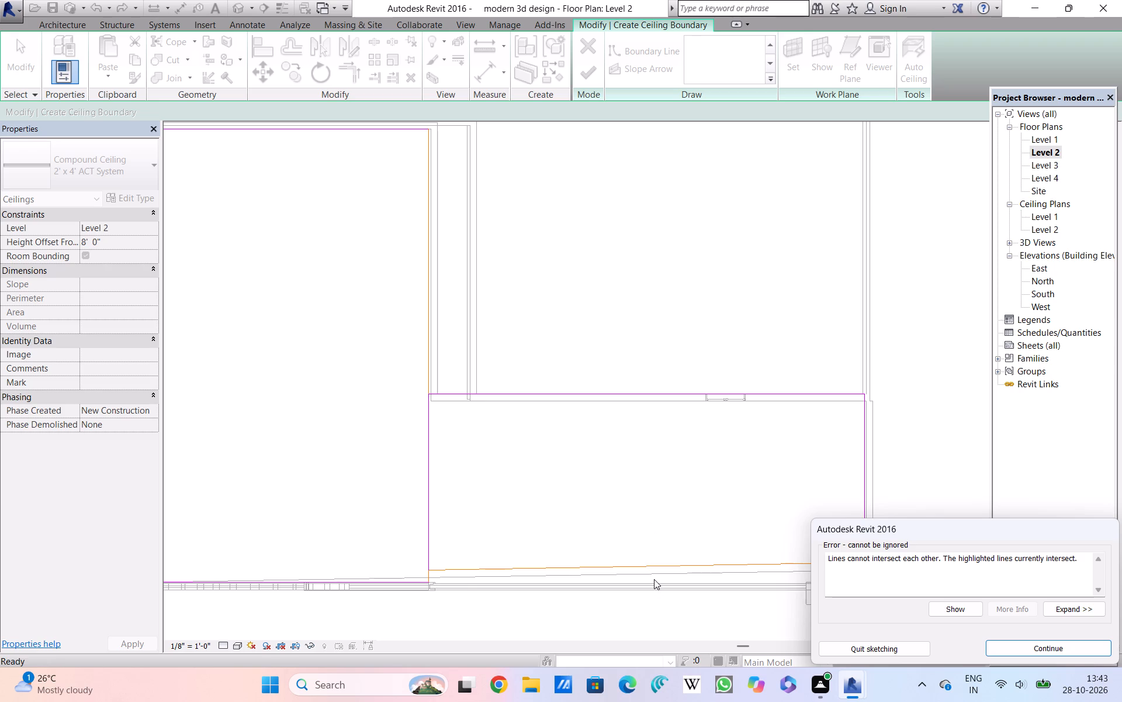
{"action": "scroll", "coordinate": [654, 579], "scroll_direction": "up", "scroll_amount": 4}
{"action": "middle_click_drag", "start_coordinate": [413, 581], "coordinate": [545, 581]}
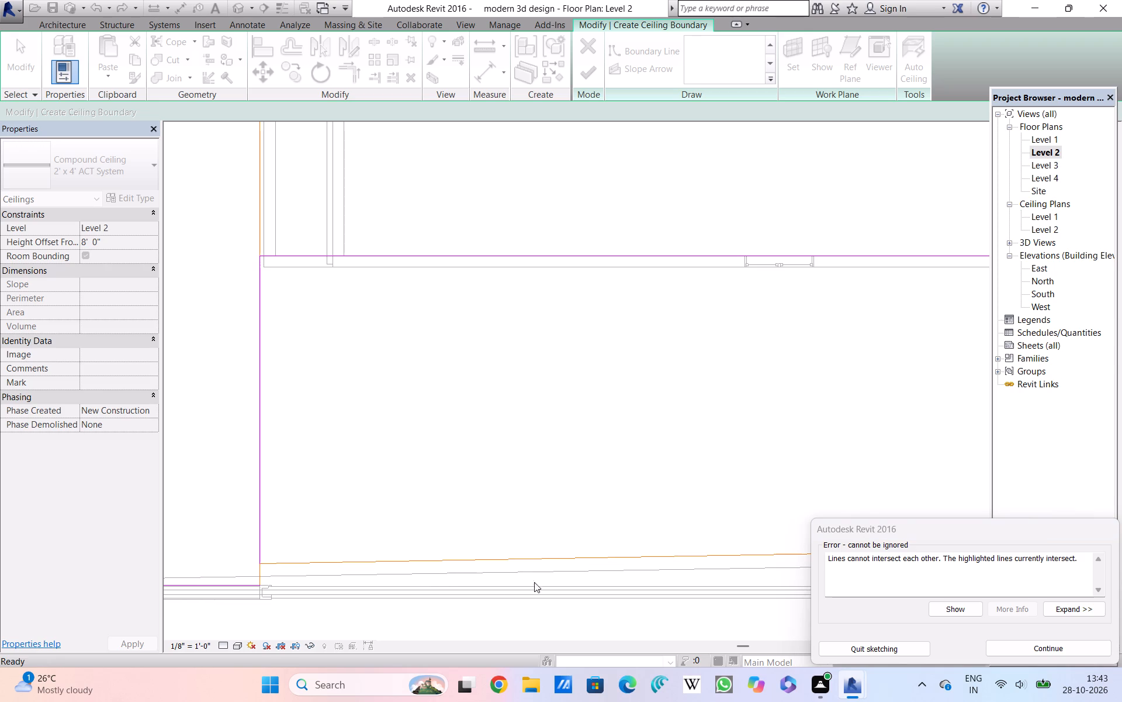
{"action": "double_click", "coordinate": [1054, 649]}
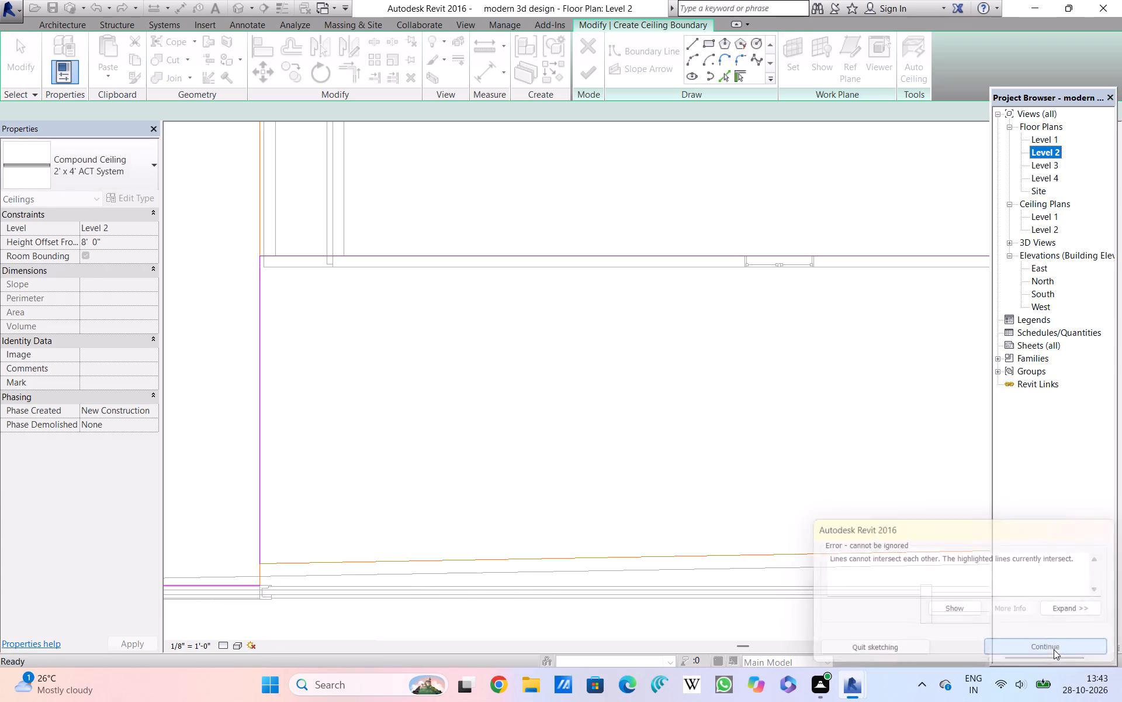
Move the large rectangle's front boundary line toward the house to meet the narrow rectangle's front corner, about 2' 1" from the front wall's outer face.
{"action": "middle_click_drag", "start_coordinate": [445, 603], "coordinate": [669, 583]}
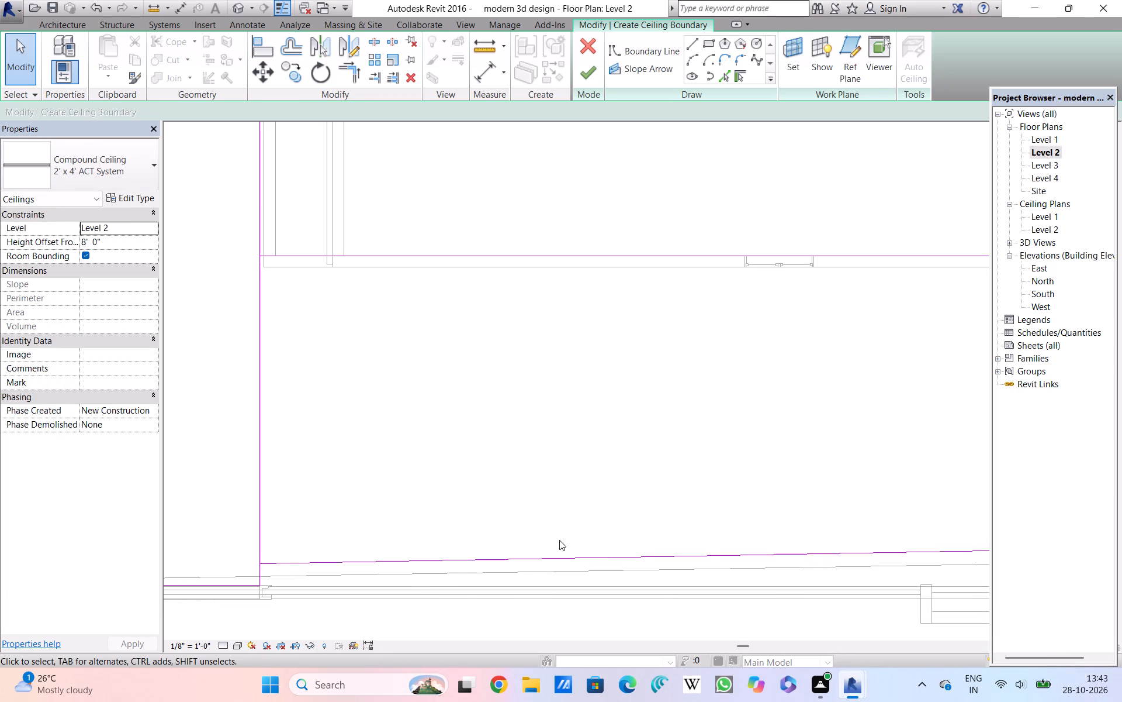
{"action": "scroll", "coordinate": [559, 540], "scroll_direction": "down", "scroll_amount": 5}
{"action": "middle_click_drag", "start_coordinate": [501, 531], "coordinate": [787, 531]}
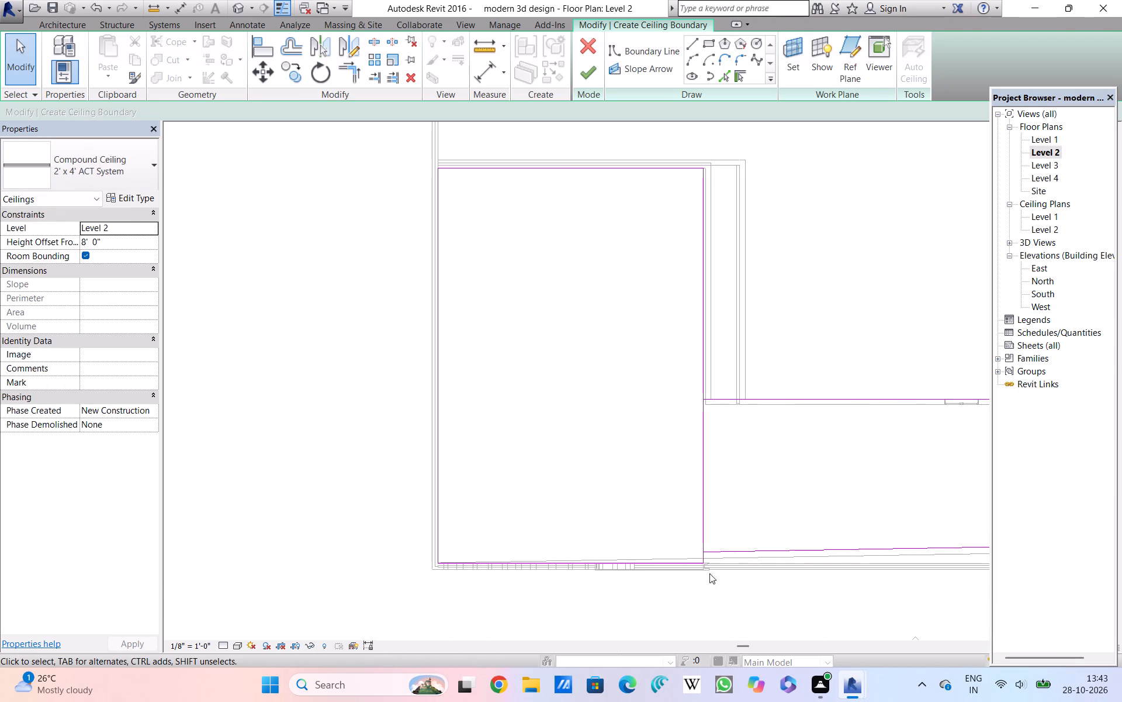
{"action": "scroll", "coordinate": [663, 573], "scroll_direction": "up", "scroll_amount": 7}
{"action": "left_click", "coordinate": [715, 551]}
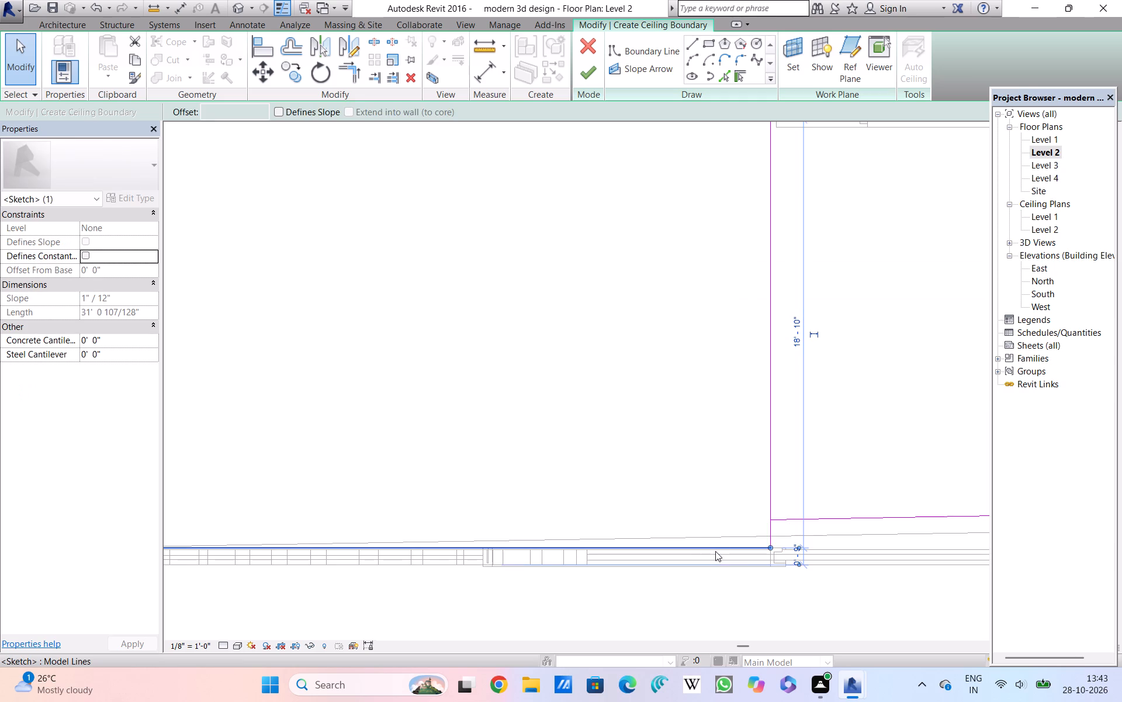
{"action": "left_click_drag", "start_coordinate": [720, 548], "coordinate": [719, 522]}
{"action": "scroll", "coordinate": [715, 509], "scroll_direction": "down", "scroll_amount": 2}
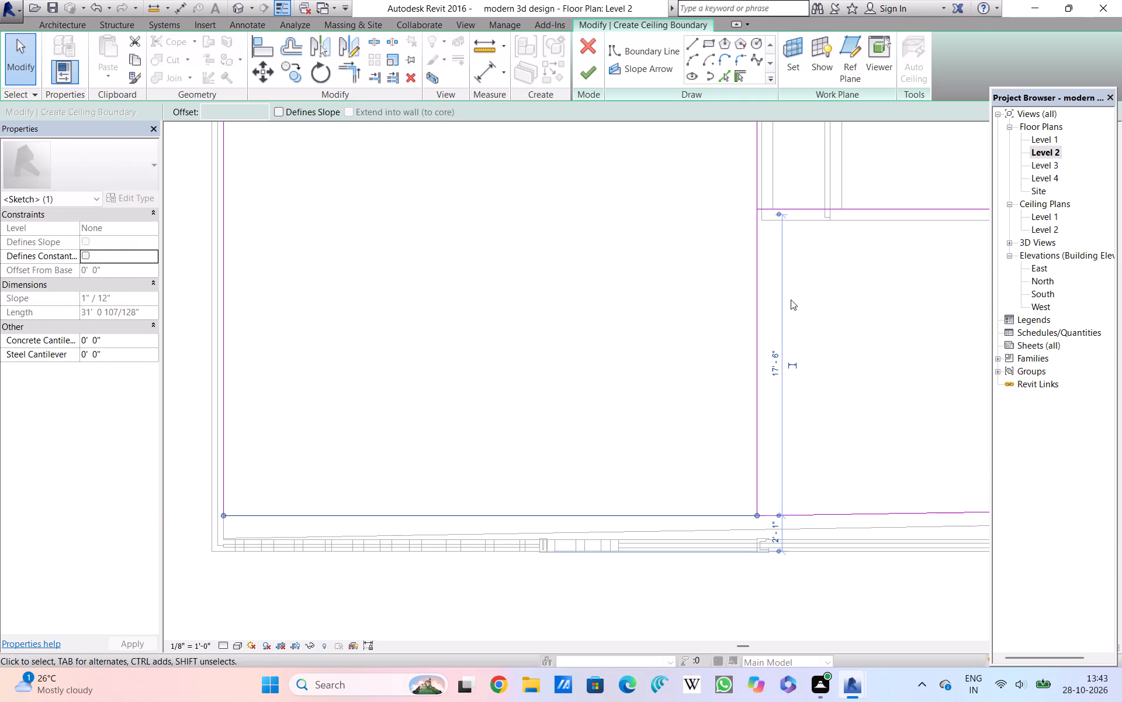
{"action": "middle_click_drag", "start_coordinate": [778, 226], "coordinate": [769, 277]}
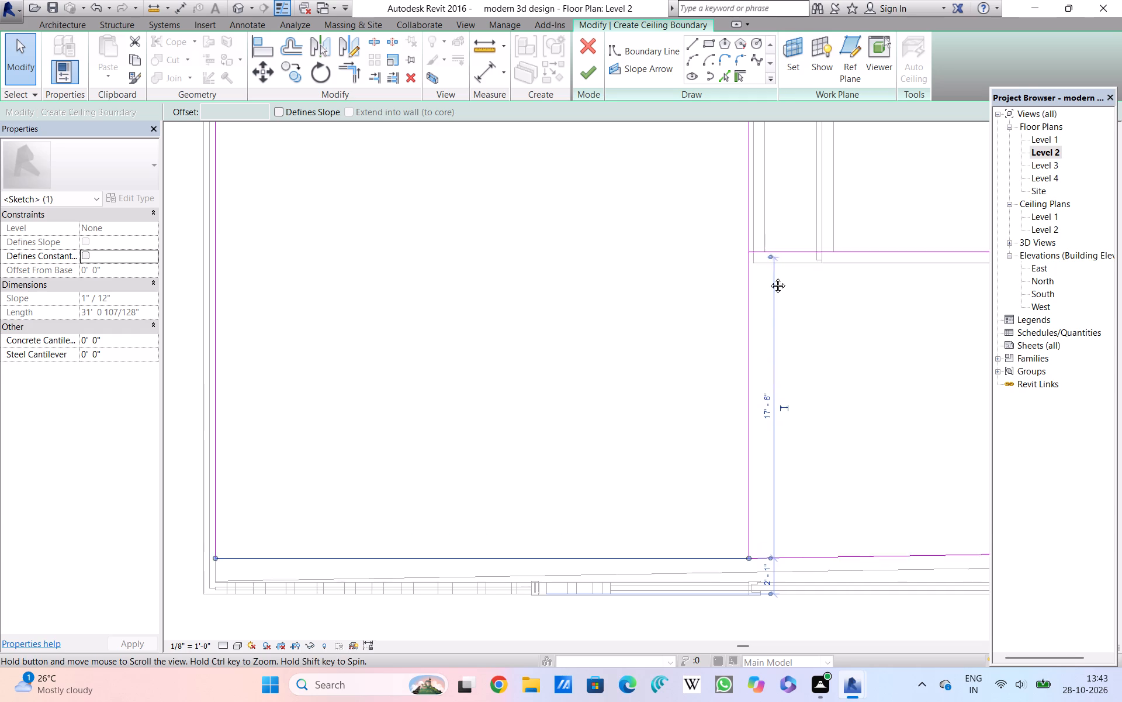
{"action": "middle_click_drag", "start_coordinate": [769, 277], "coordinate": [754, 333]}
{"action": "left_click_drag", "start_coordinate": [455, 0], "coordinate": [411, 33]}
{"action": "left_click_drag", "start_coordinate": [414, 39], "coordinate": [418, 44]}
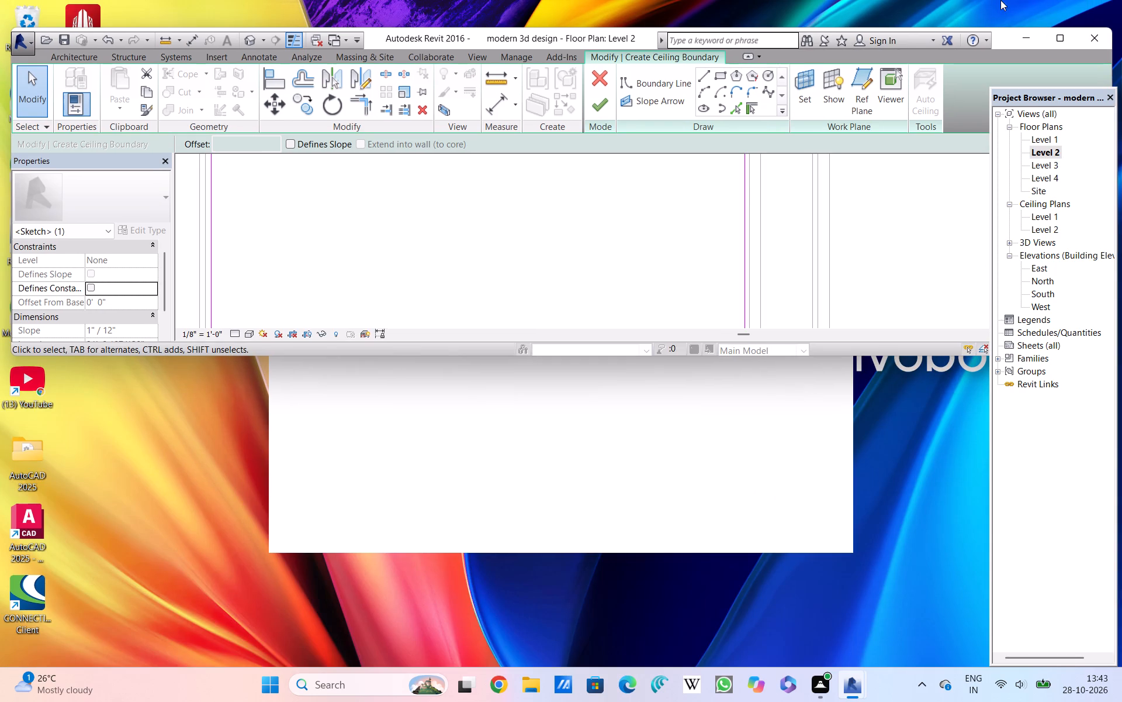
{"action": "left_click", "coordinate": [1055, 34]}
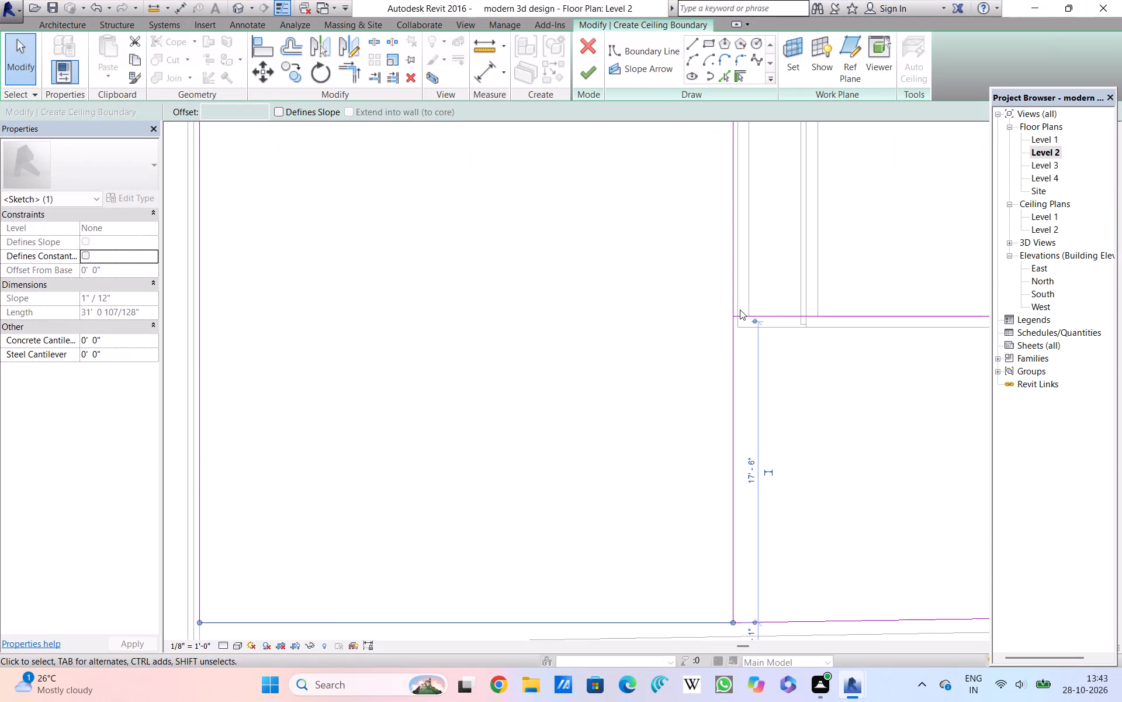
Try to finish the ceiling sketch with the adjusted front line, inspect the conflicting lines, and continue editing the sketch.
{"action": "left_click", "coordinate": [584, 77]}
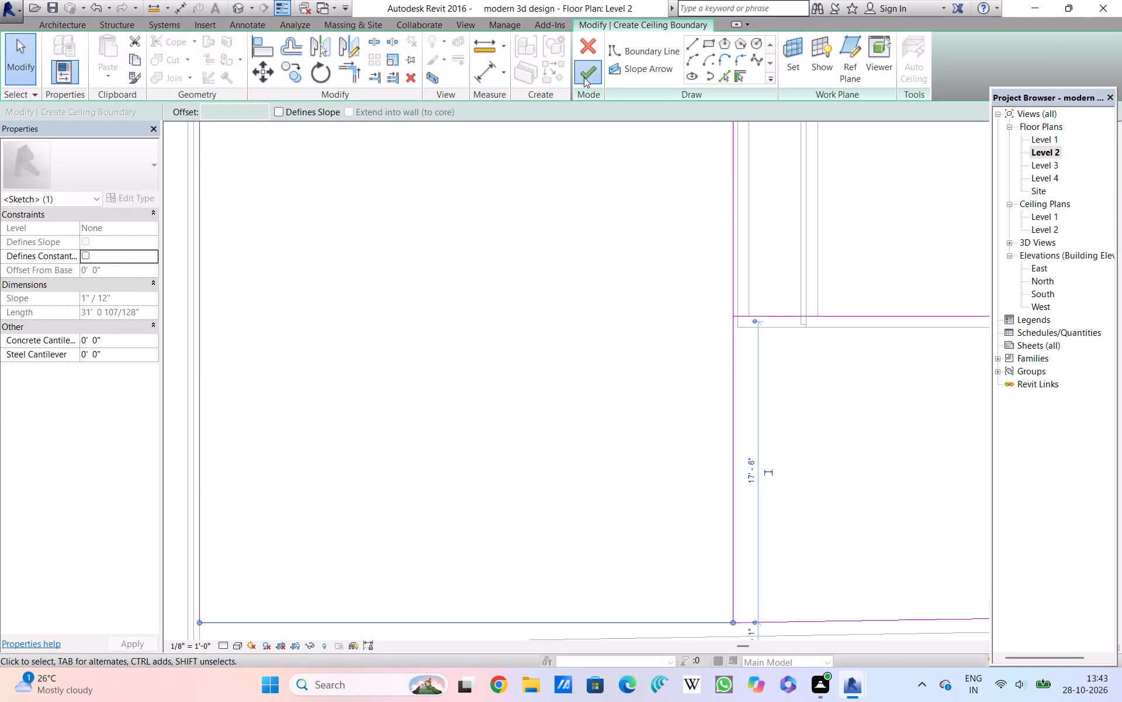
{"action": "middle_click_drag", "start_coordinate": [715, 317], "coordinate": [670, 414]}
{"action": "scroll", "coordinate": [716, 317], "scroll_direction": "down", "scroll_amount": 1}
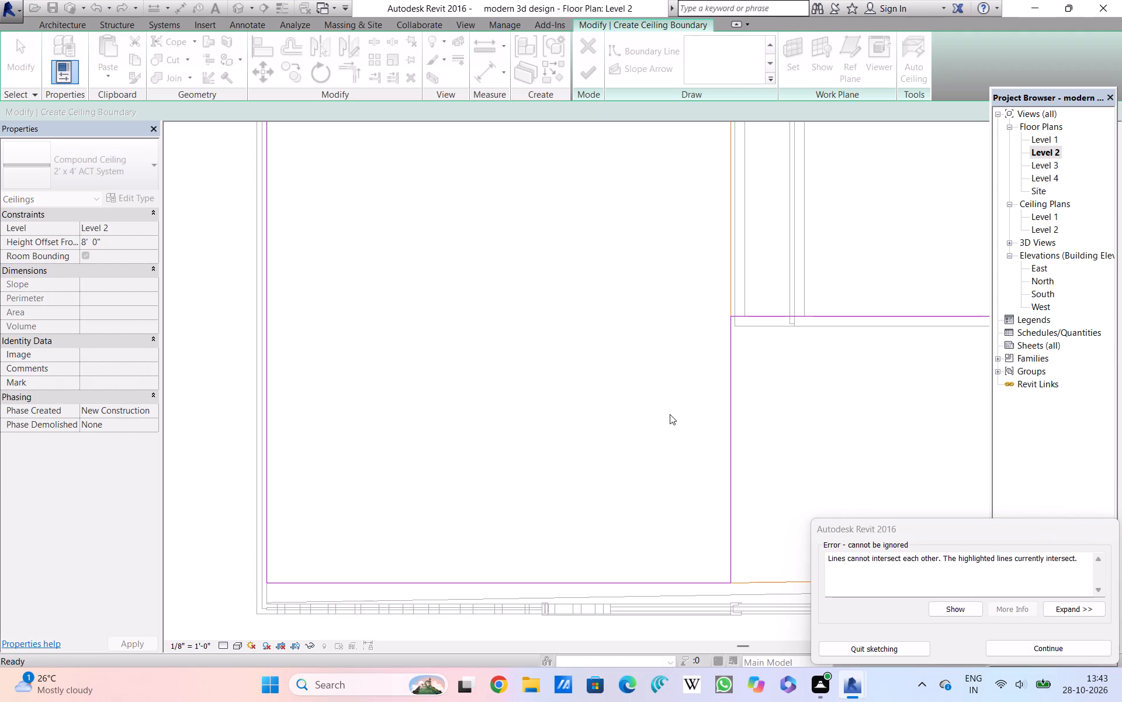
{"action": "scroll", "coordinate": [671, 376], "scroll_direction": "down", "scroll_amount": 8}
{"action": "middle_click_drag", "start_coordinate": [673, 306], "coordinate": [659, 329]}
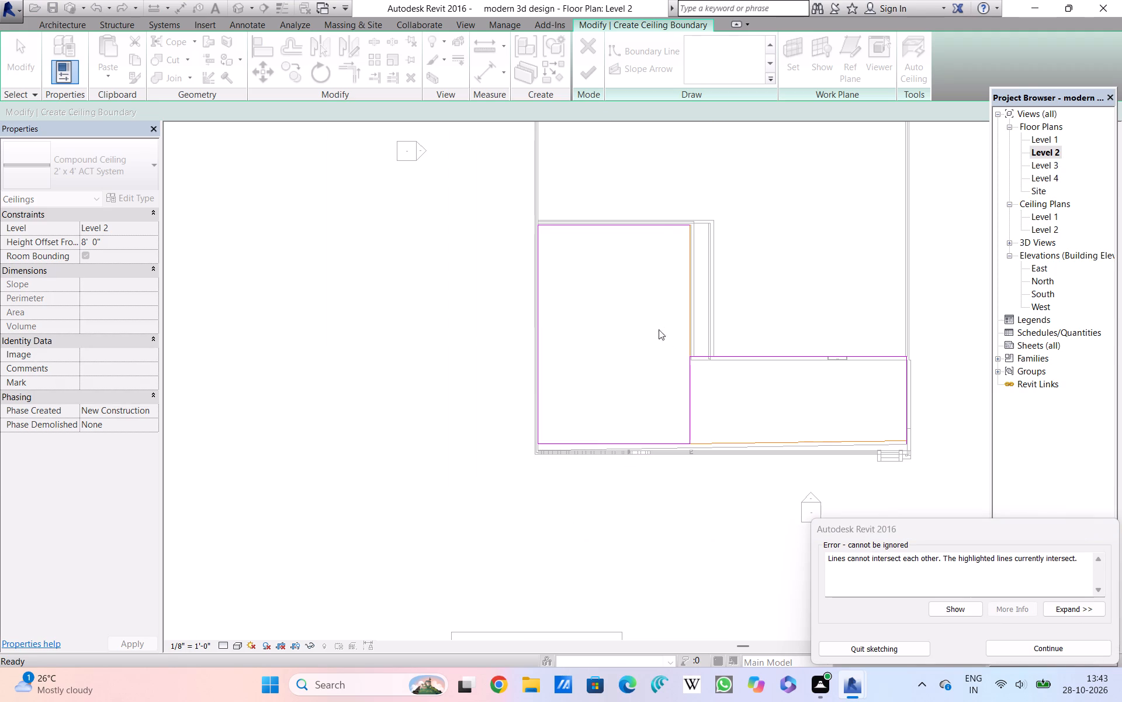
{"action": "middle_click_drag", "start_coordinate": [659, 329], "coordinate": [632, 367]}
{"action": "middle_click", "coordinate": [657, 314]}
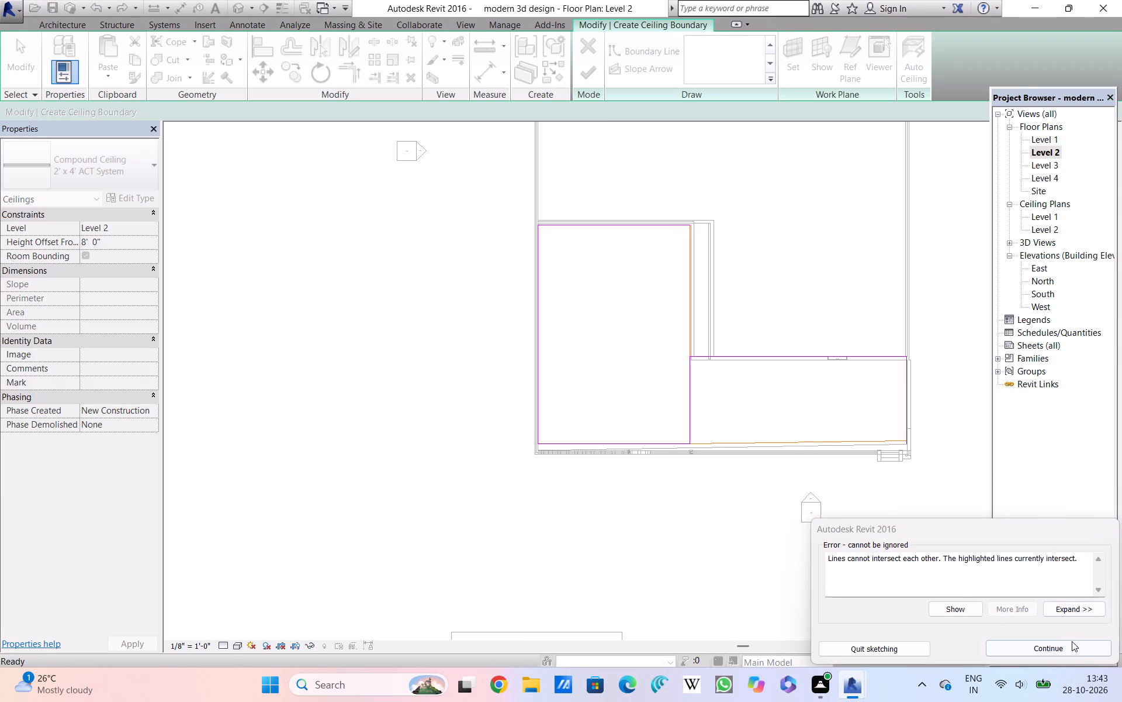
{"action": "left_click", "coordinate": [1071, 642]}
Move the large rectangle's rear boundary line slightly inward, just off the wall face, and deselect it.
{"action": "middle_click_drag", "start_coordinate": [752, 346], "coordinate": [711, 462]}
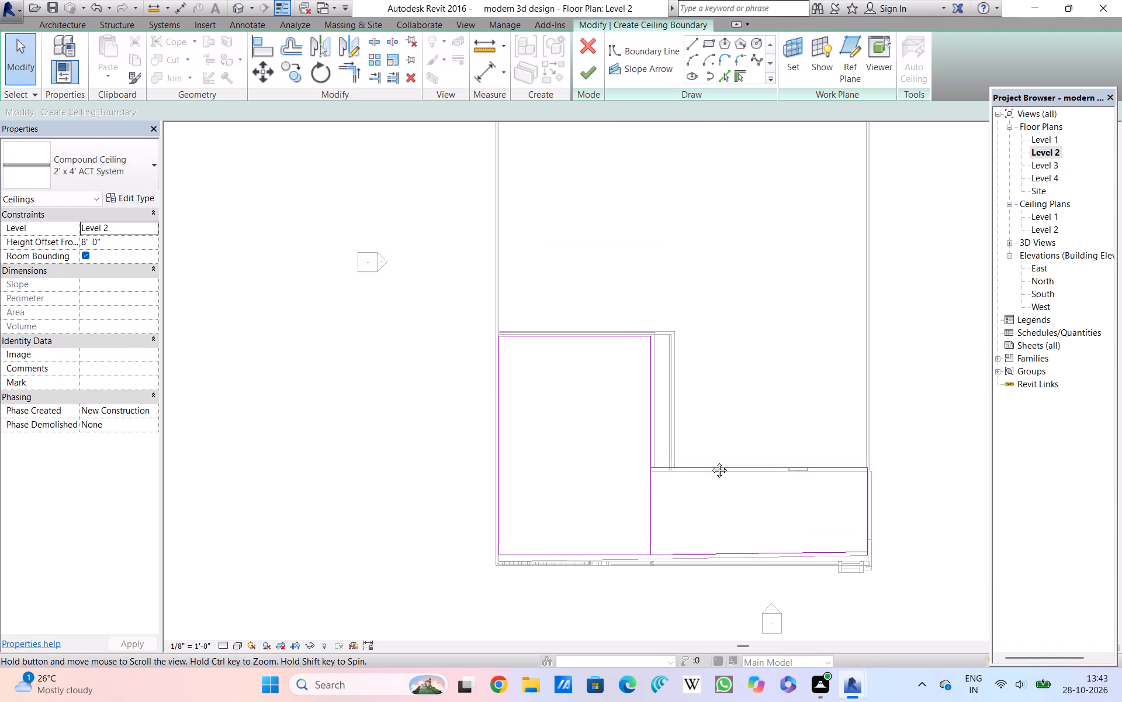
{"action": "middle_click_drag", "start_coordinate": [711, 462], "coordinate": [708, 467]}
{"action": "scroll", "coordinate": [604, 352], "scroll_direction": "up", "scroll_amount": 9}
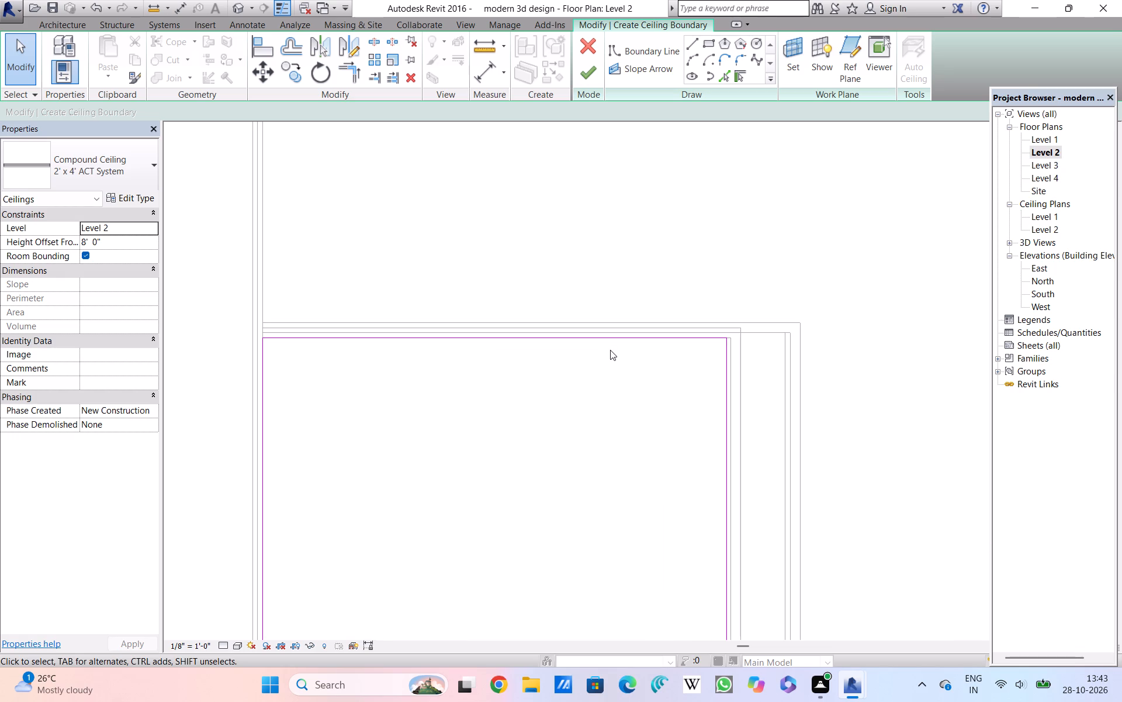
{"action": "scroll", "coordinate": [610, 350], "scroll_direction": "up", "scroll_amount": 1}
{"action": "left_click", "coordinate": [705, 335]}
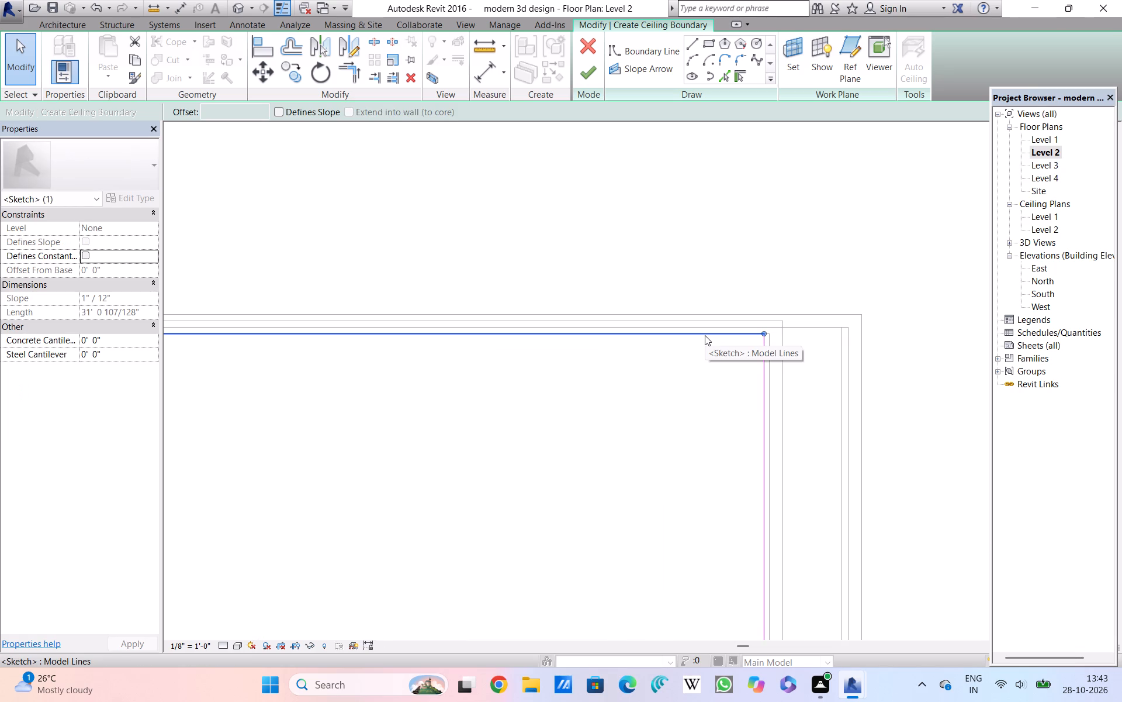
{"action": "middle_click_drag", "start_coordinate": [705, 335], "coordinate": [705, 355]}
{"action": "left_click_drag", "start_coordinate": [704, 355], "coordinate": [699, 373]}
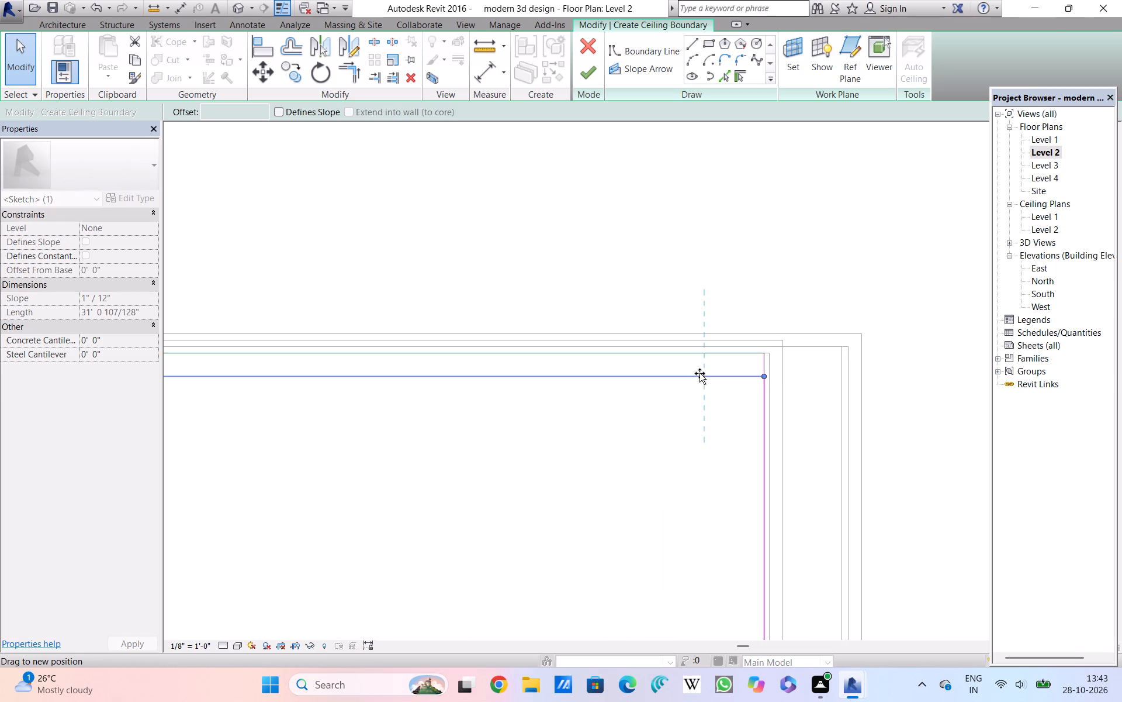
{"action": "left_click_drag", "start_coordinate": [699, 373], "coordinate": [699, 365]}
{"action": "left_click_drag", "start_coordinate": [699, 365], "coordinate": [702, 356]}
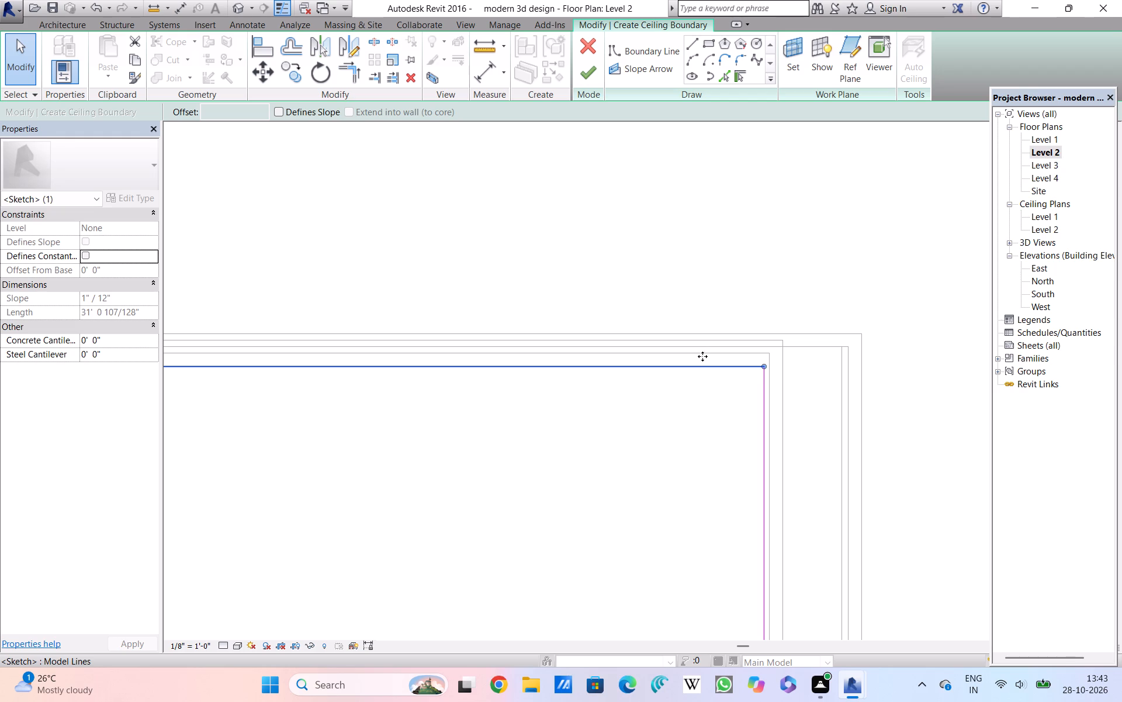
{"action": "left_click_drag", "start_coordinate": [702, 356], "coordinate": [705, 354]}
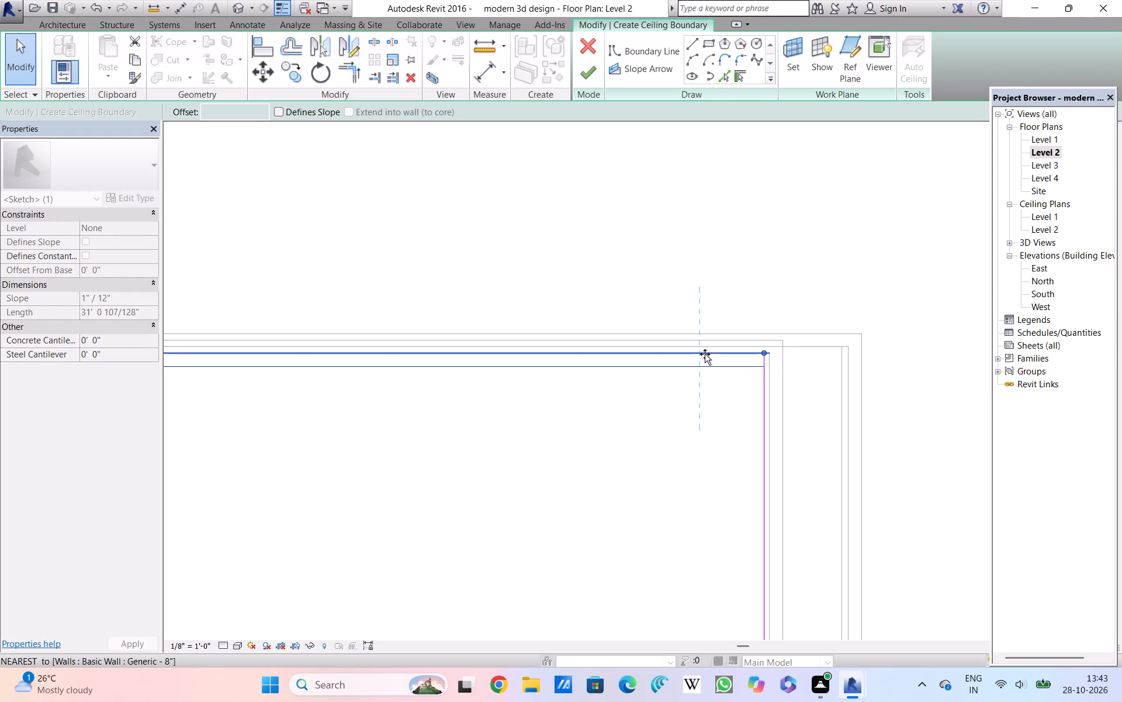
{"action": "left_click_drag", "start_coordinate": [705, 354], "coordinate": [708, 360]}
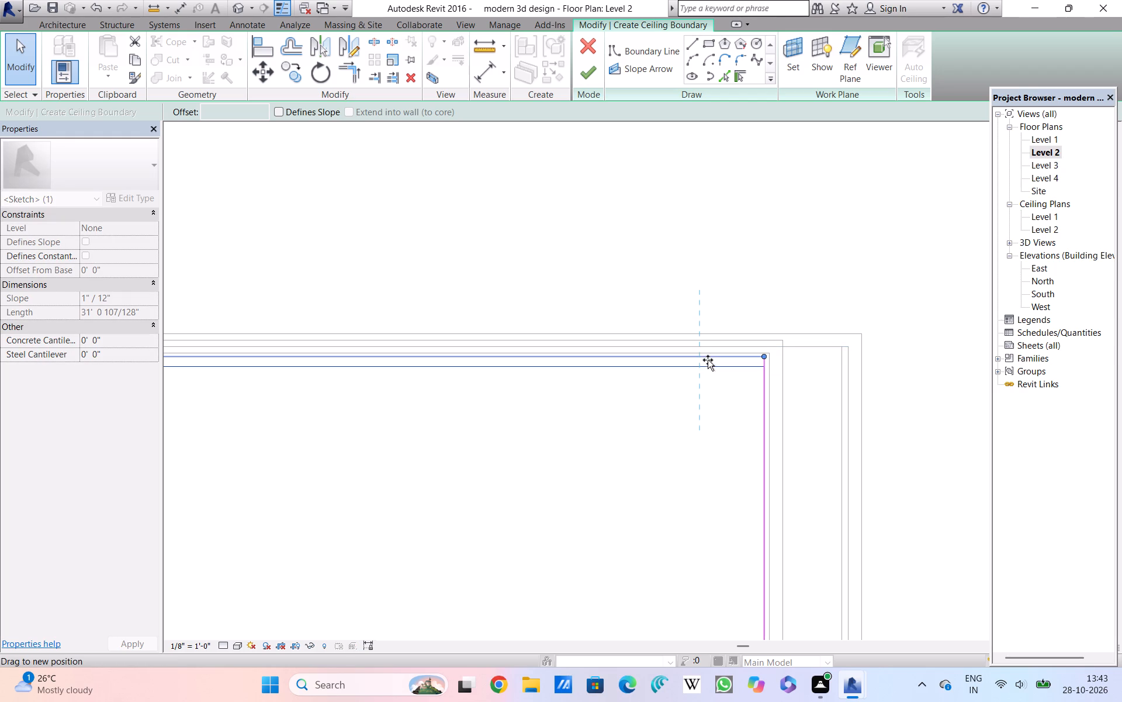
{"action": "left_click_drag", "start_coordinate": [708, 360], "coordinate": [707, 360]}
{"action": "left_click", "coordinate": [707, 360]}
{"action": "scroll", "coordinate": [709, 362], "scroll_direction": "up", "scroll_amount": 5}
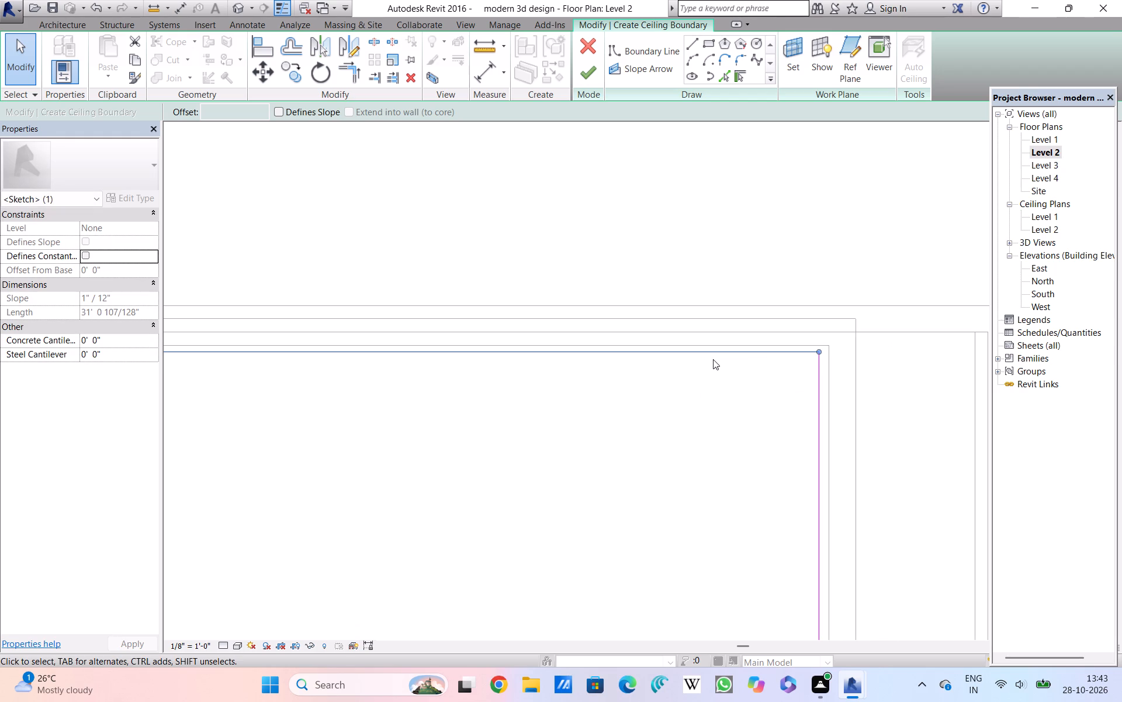
{"action": "scroll", "coordinate": [713, 359], "scroll_direction": "up", "scroll_amount": 2}
{"action": "left_click", "coordinate": [715, 359]}
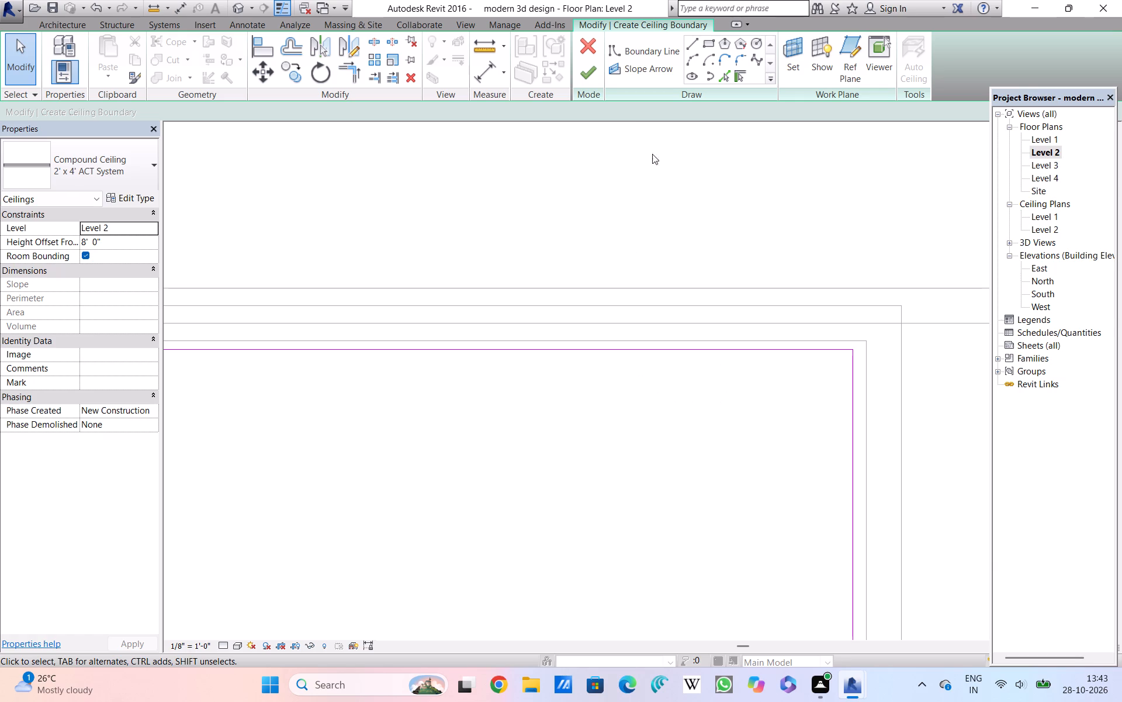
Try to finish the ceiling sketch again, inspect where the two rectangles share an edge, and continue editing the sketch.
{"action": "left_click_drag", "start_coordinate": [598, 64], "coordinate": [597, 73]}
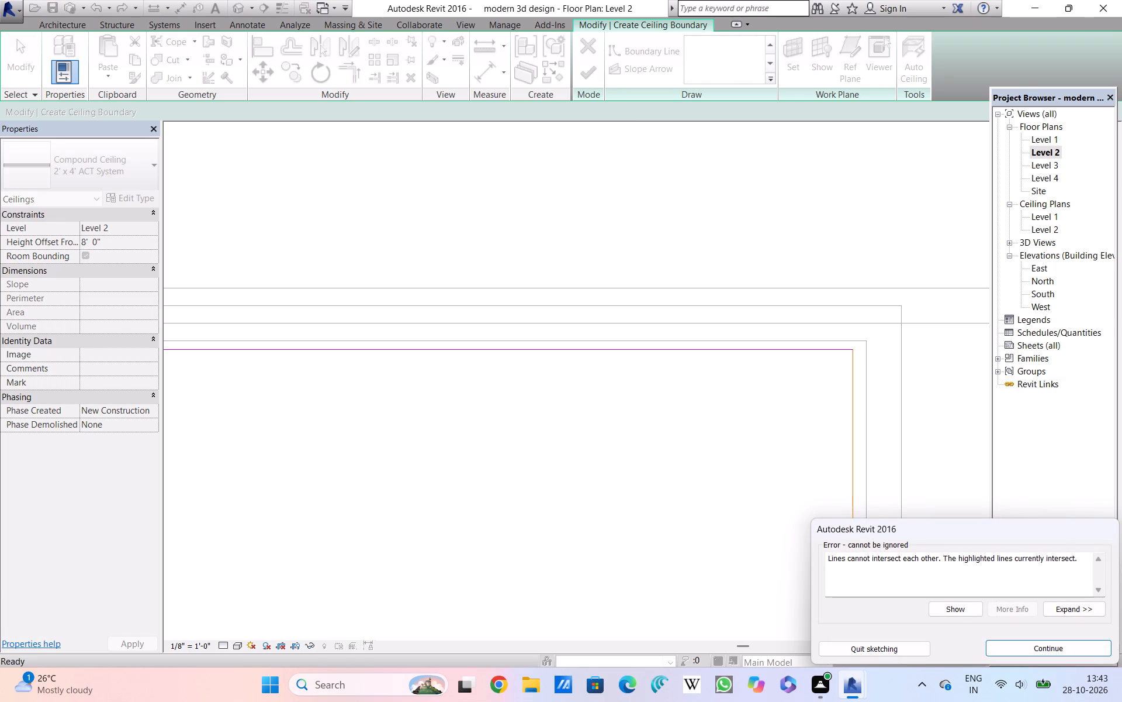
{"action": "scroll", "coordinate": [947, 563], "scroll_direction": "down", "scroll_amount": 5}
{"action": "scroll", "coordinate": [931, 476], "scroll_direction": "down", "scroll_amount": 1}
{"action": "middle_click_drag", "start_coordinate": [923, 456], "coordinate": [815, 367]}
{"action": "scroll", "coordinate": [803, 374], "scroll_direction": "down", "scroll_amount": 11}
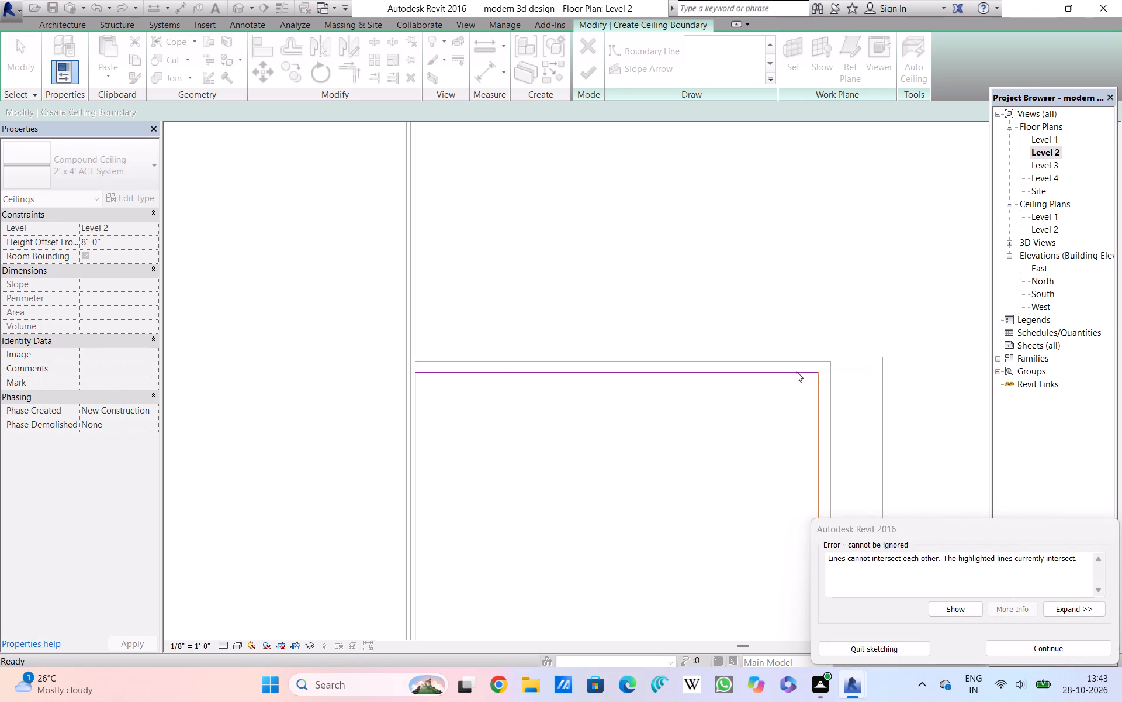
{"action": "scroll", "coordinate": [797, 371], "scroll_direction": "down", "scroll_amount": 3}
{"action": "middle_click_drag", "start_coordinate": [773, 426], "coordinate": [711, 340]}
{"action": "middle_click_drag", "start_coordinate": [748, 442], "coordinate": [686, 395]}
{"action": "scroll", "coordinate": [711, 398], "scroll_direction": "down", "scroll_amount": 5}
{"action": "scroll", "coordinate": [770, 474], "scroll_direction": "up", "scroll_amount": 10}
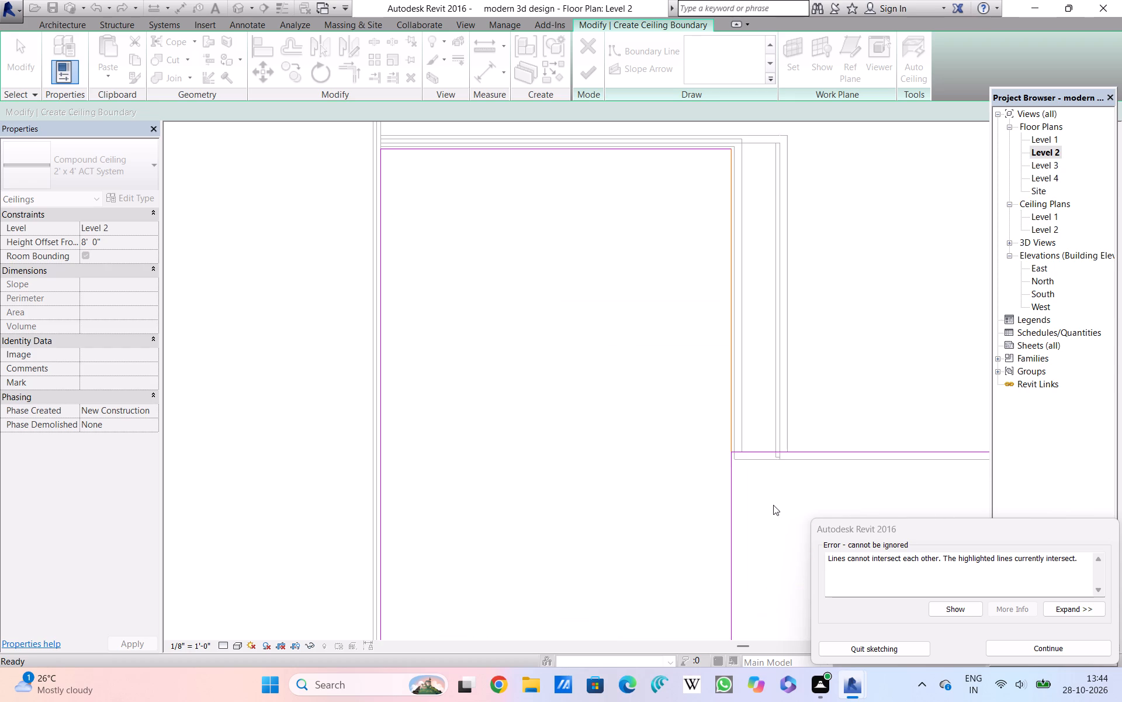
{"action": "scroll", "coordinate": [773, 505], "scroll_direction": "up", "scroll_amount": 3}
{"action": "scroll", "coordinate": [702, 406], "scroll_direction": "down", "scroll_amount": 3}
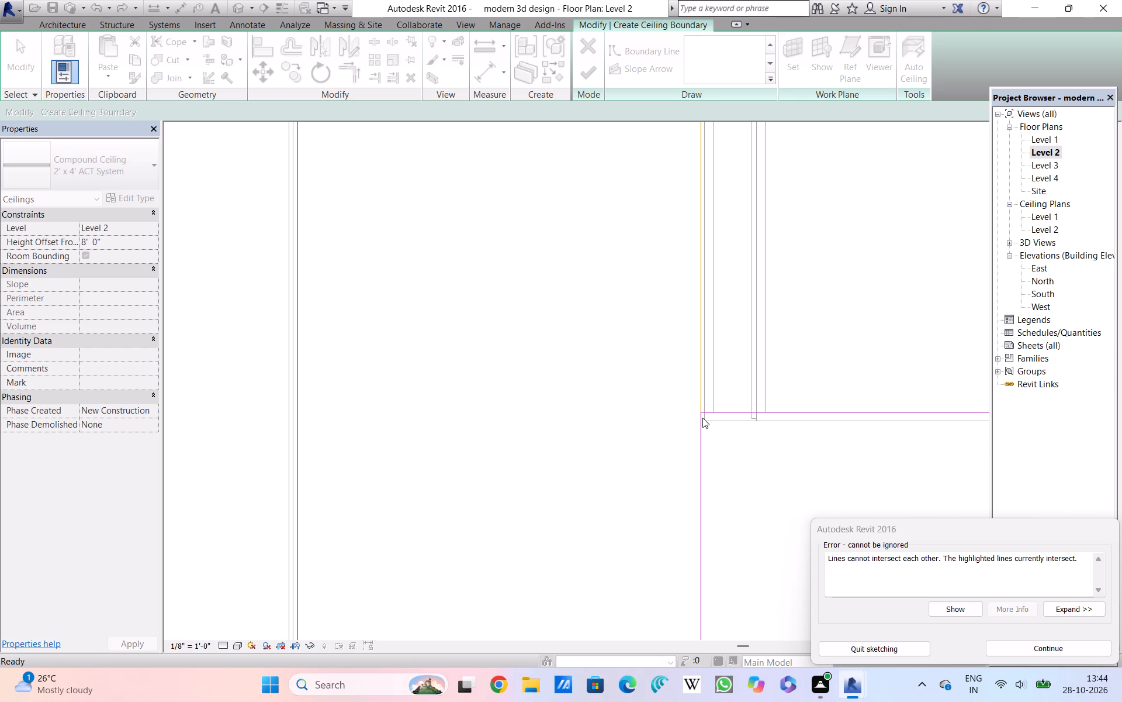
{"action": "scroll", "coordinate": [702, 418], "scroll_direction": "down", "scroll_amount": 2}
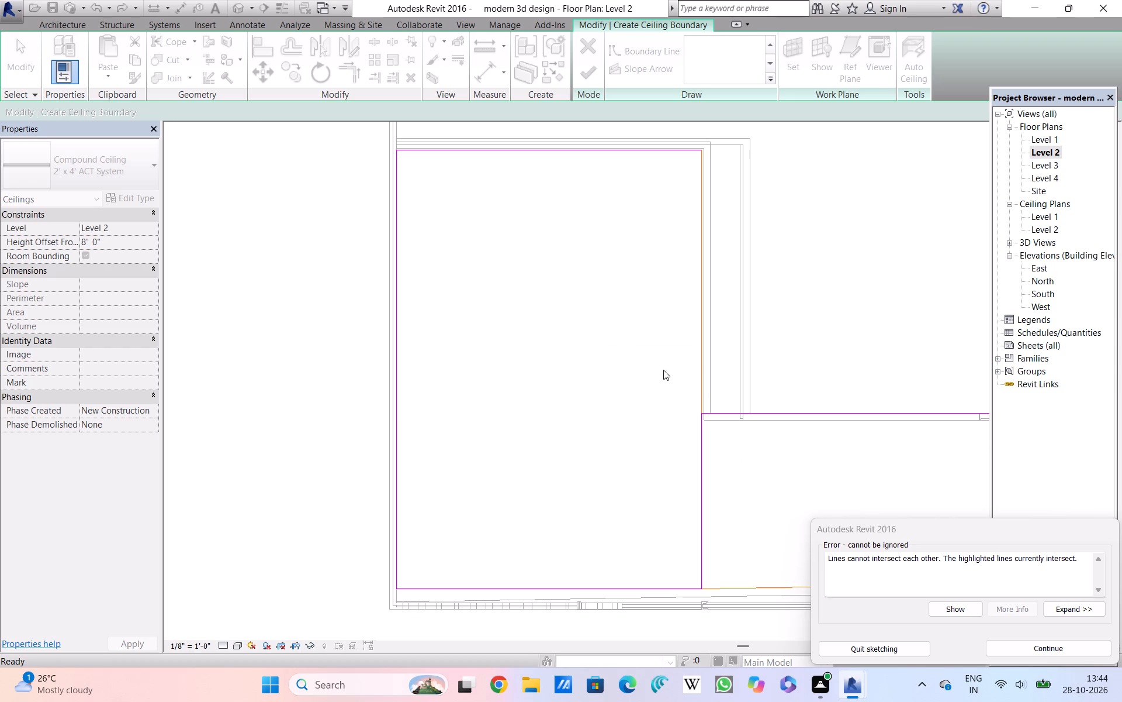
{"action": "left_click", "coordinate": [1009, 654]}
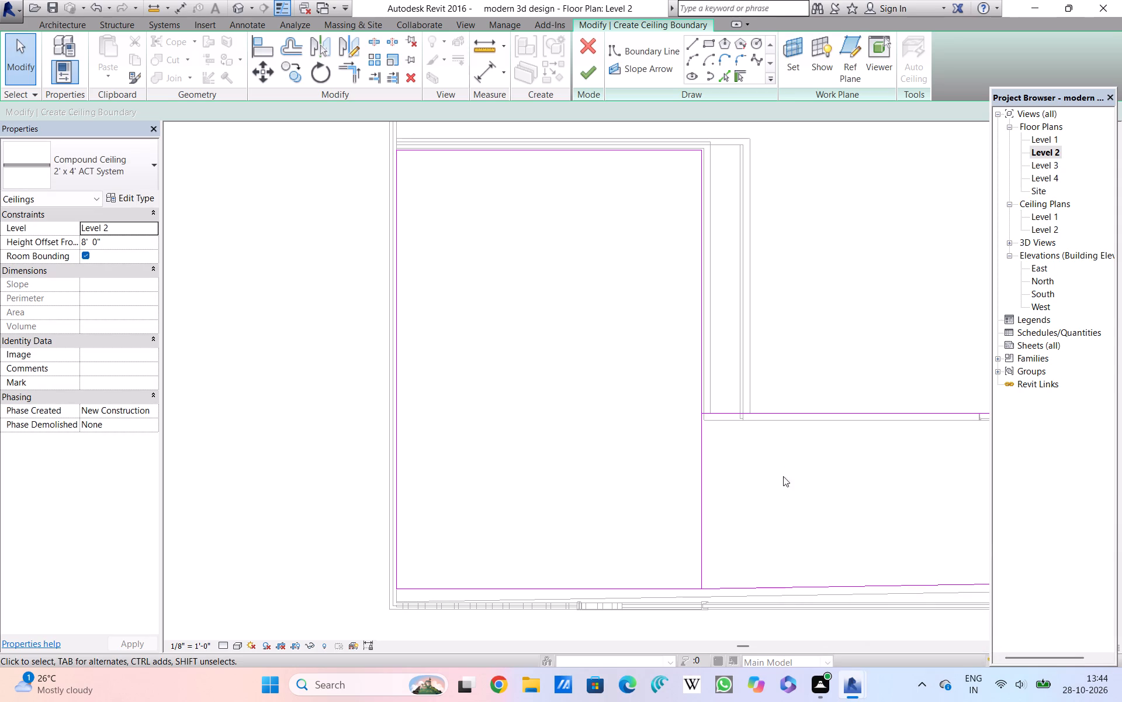
Delete the large rectangle's full-length side boundary line that overlaps the narrow rectangle's shared edge.
{"action": "left_click", "coordinate": [705, 380]}
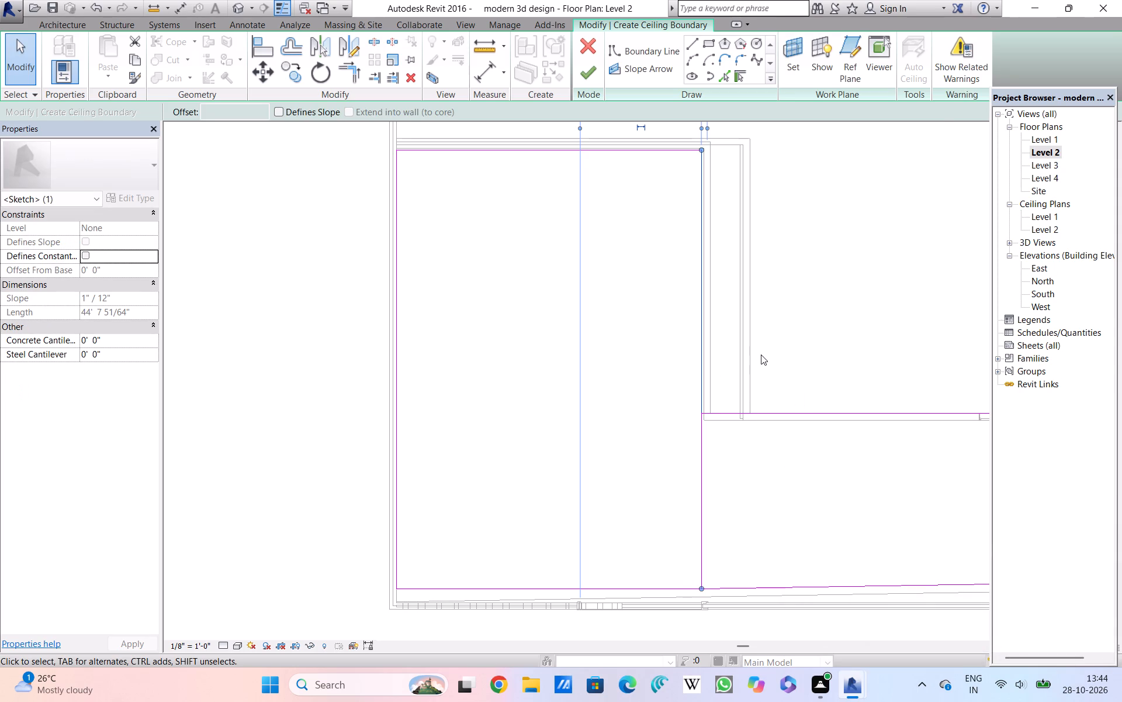
{"action": "key", "text": "Delete"}
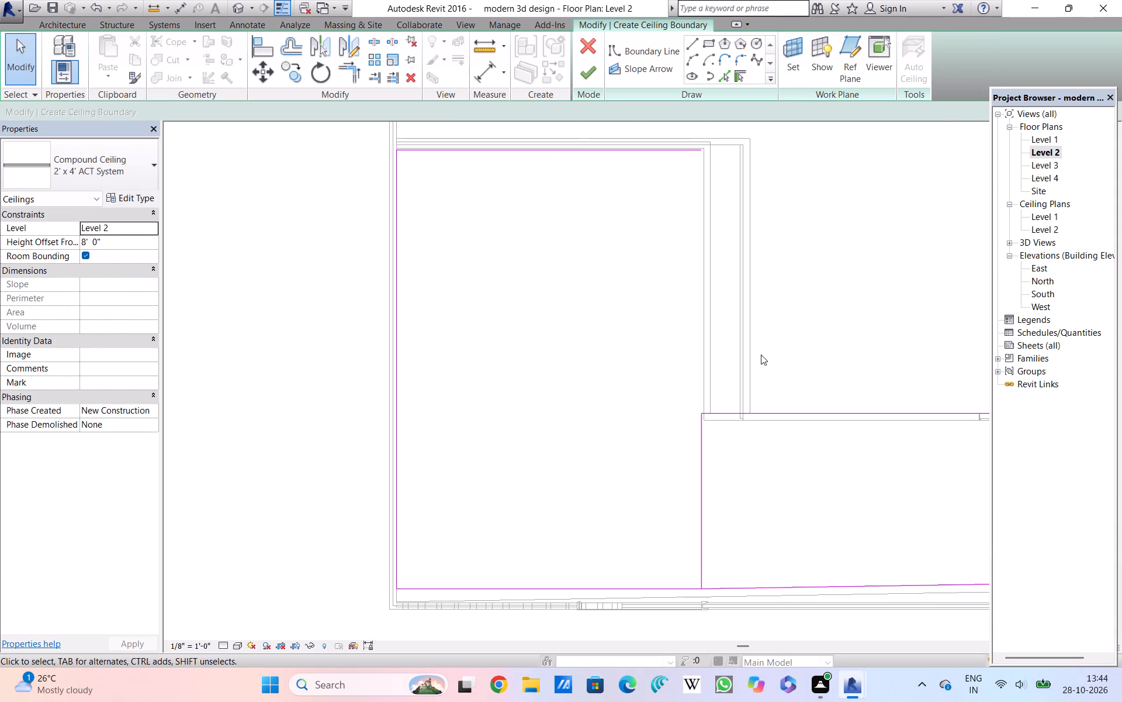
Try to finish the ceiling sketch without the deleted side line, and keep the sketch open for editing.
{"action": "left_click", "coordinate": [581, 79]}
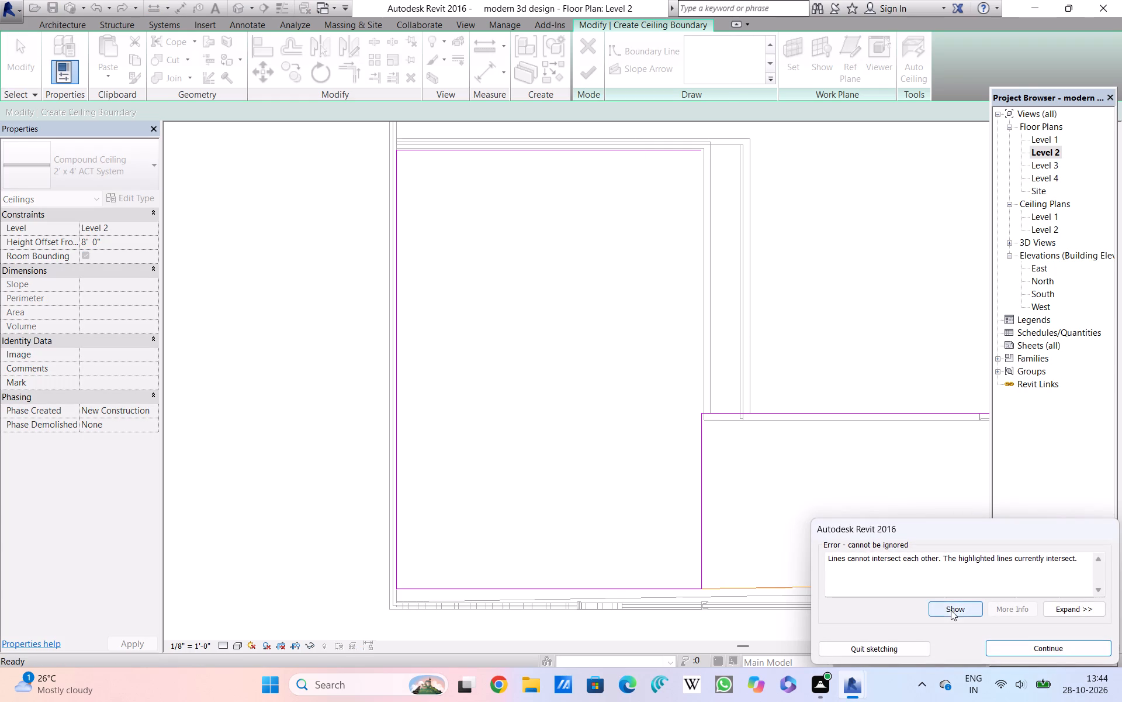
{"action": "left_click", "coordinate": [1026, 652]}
Delete the narrow rectangle's slanted front boundary line.
{"action": "left_click", "coordinate": [898, 590]}
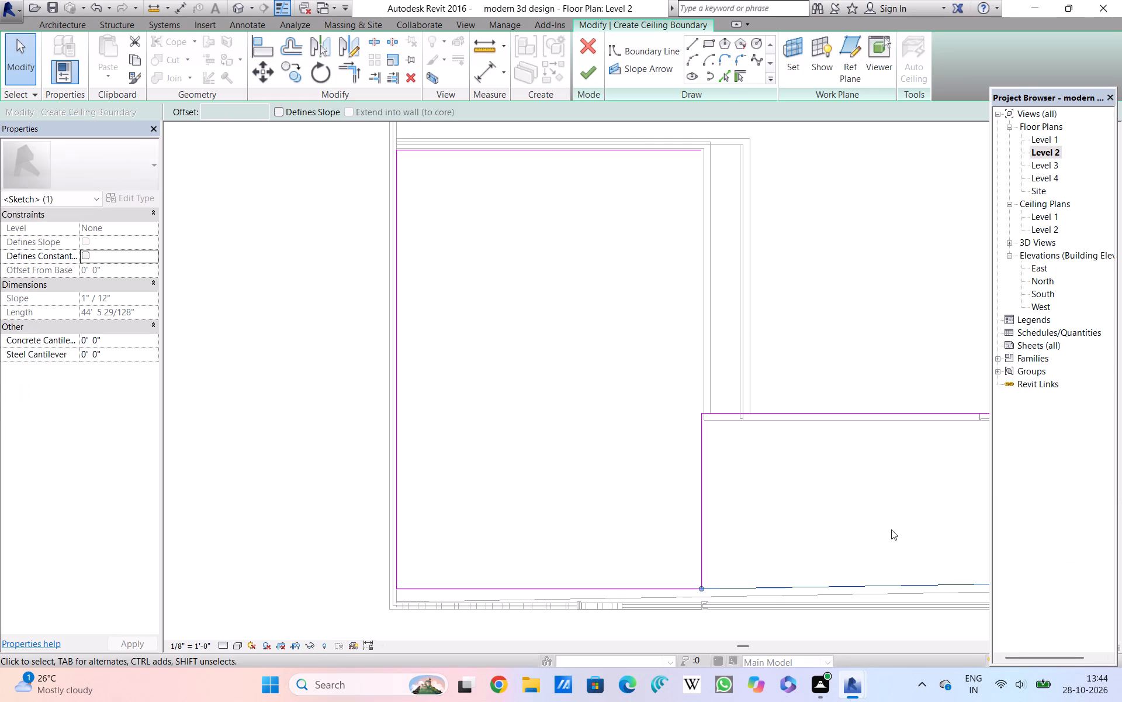
{"action": "key", "text": "Delete"}
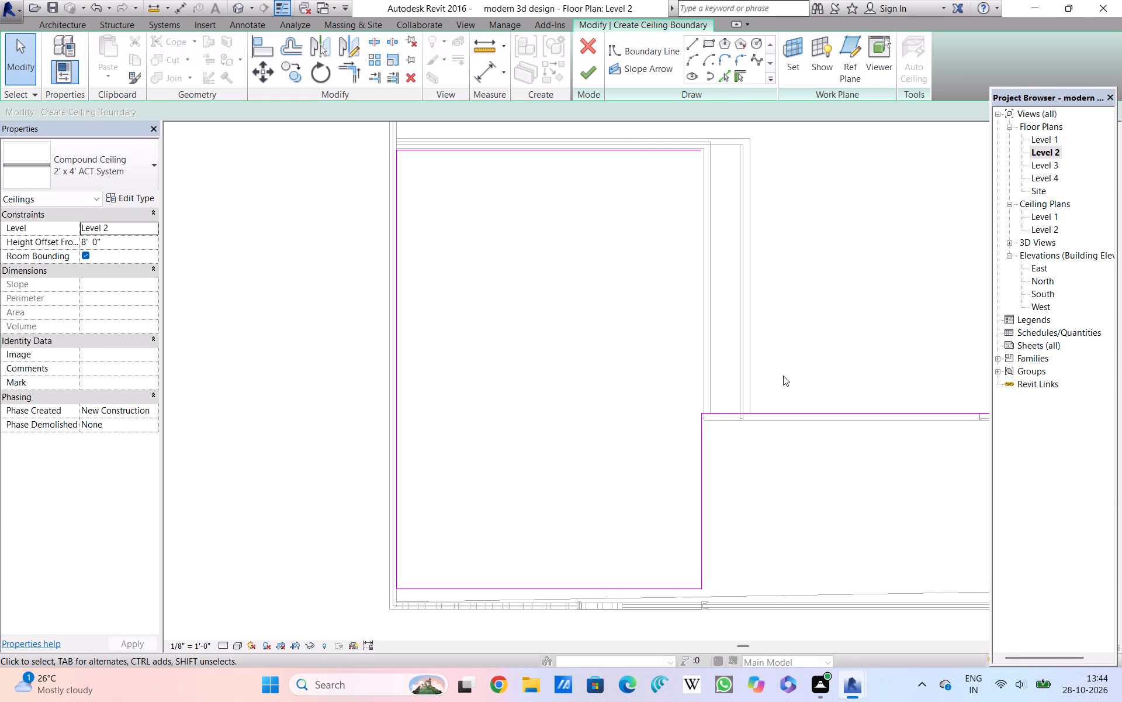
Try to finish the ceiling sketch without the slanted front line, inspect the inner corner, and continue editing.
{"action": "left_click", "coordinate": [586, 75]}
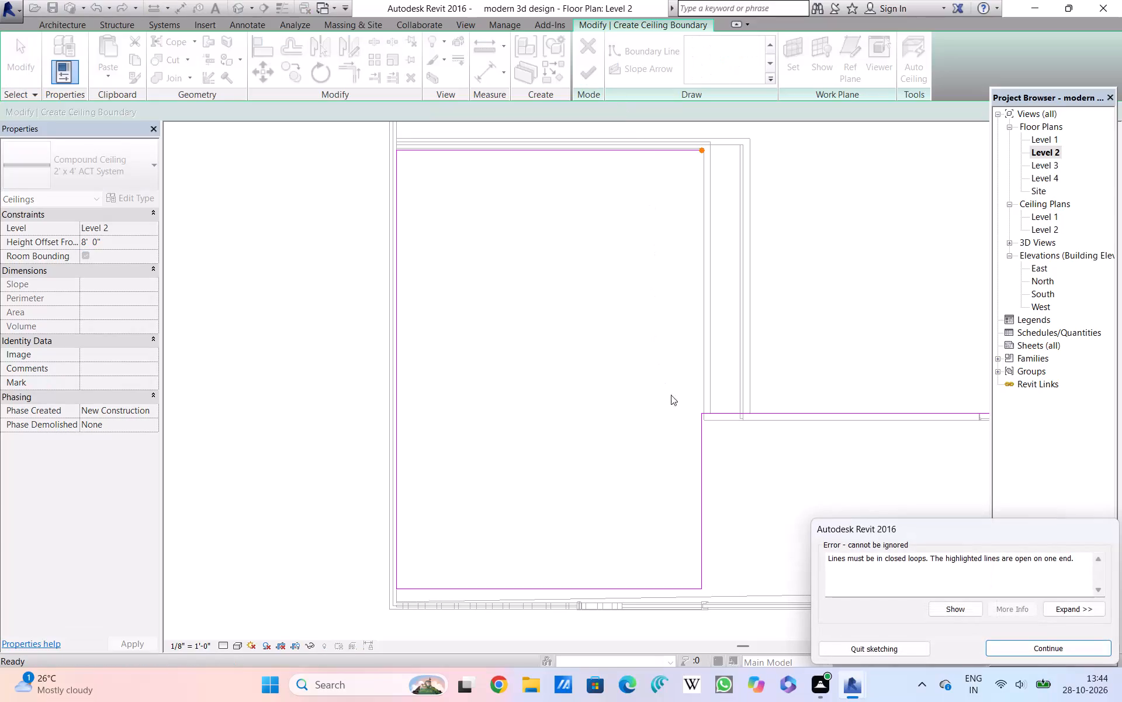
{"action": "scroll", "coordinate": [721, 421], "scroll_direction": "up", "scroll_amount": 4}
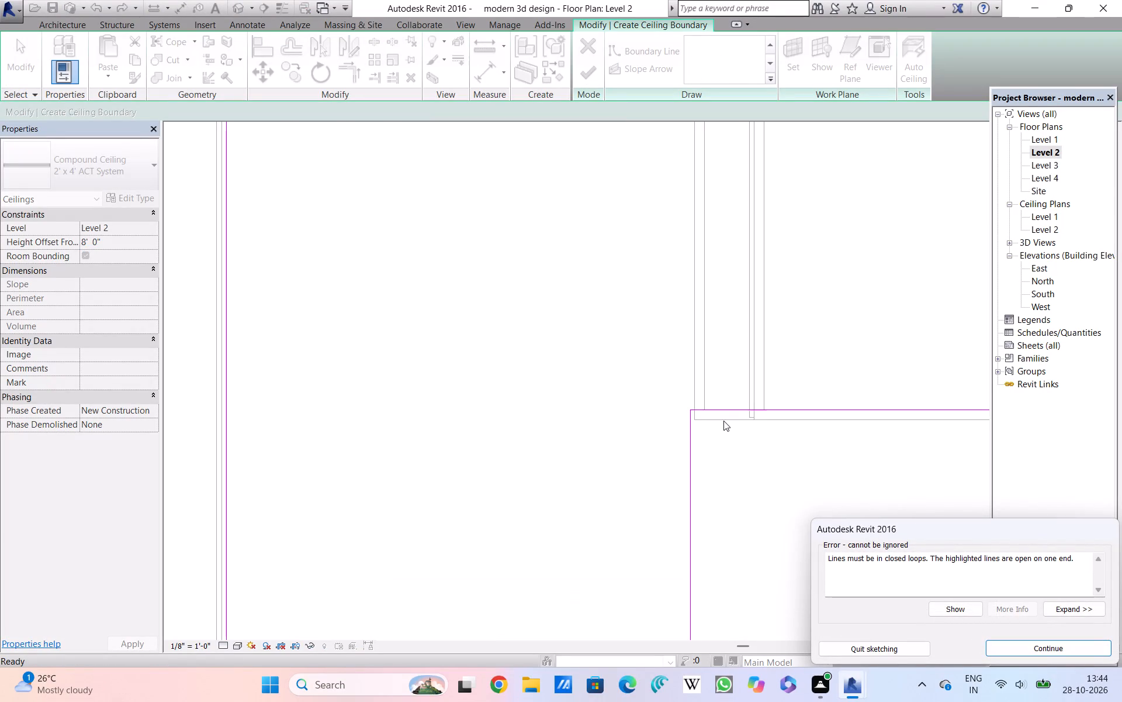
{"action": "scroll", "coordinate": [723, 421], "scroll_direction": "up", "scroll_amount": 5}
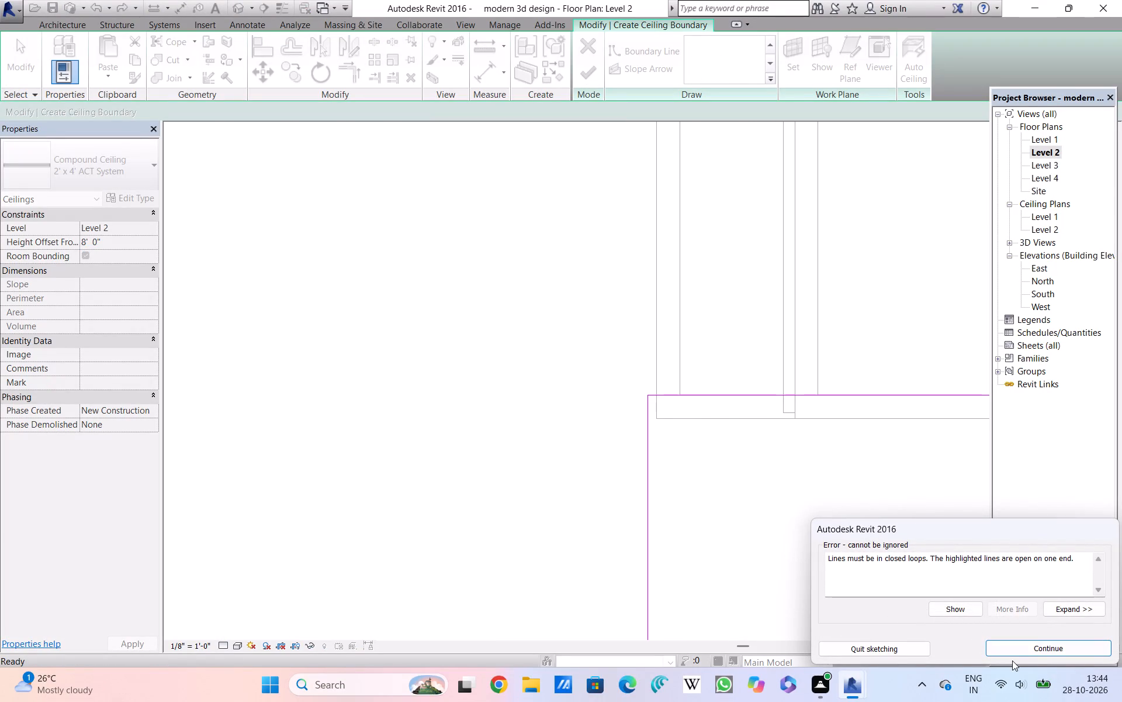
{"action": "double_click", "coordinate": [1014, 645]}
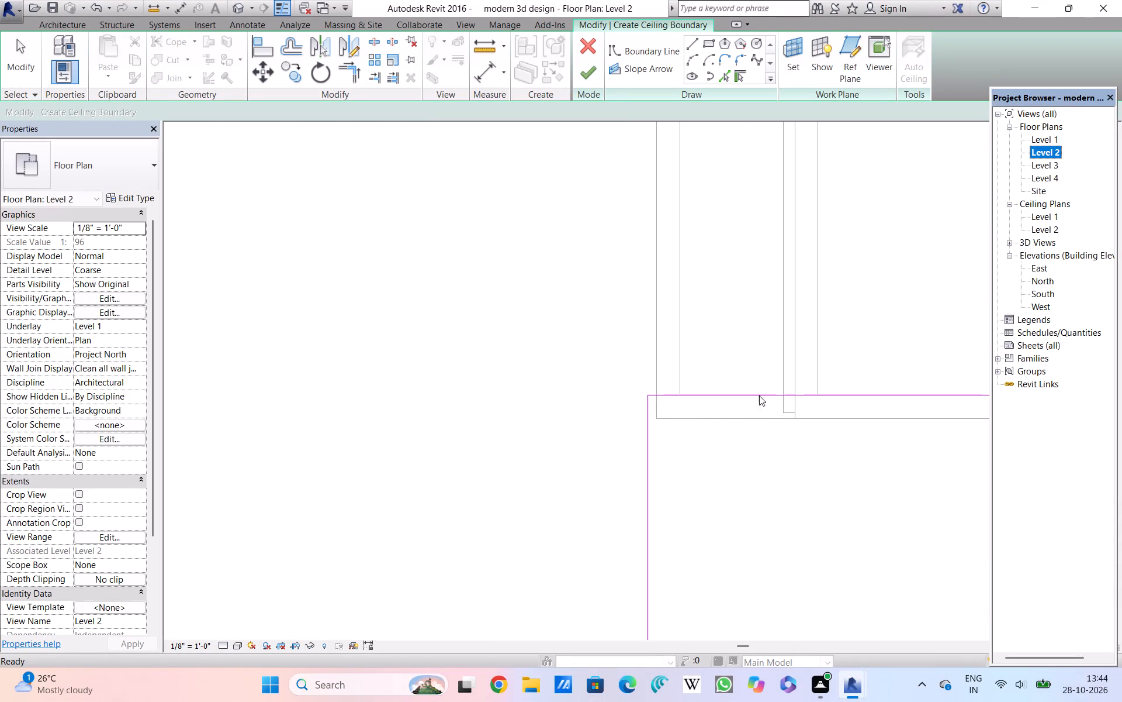
Draw a boundary line about 26'-10" long from the large rectangle's open rear corner straight to the narrow rectangle's rear corner.
{"action": "scroll", "coordinate": [761, 371], "scroll_direction": "down", "scroll_amount": 7}
{"action": "middle_click_drag", "start_coordinate": [762, 363], "coordinate": [740, 469]}
{"action": "scroll", "coordinate": [758, 391], "scroll_direction": "down", "scroll_amount": 1}
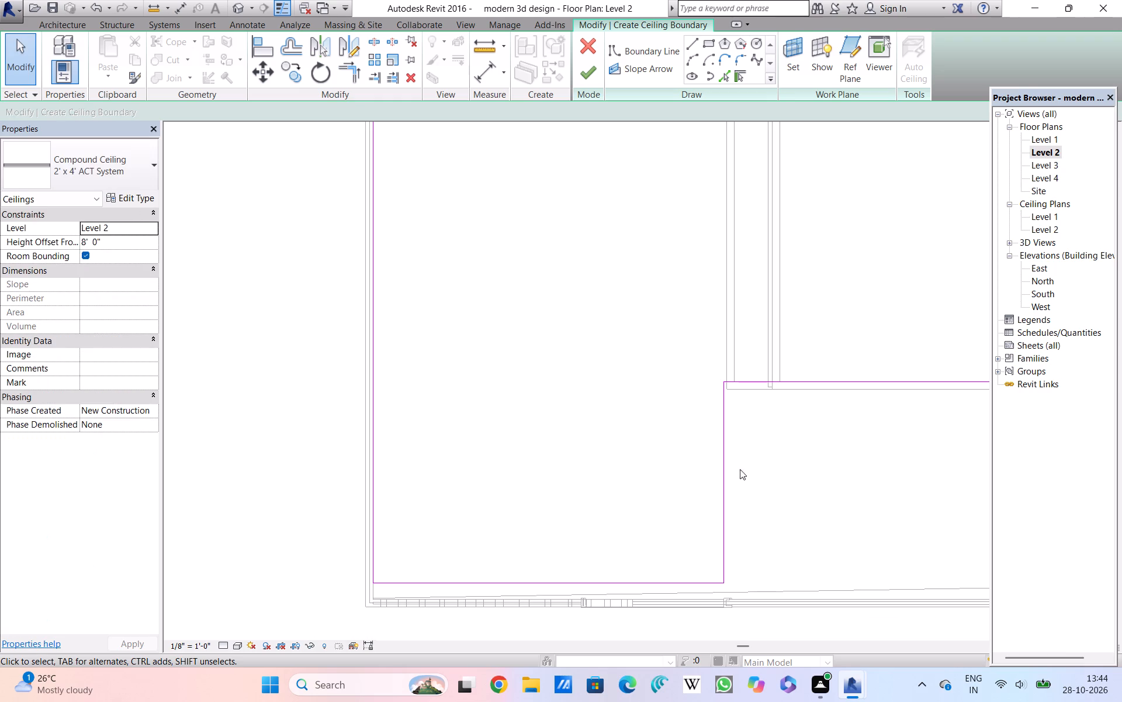
{"action": "middle_click_drag", "start_coordinate": [799, 314], "coordinate": [752, 431]}
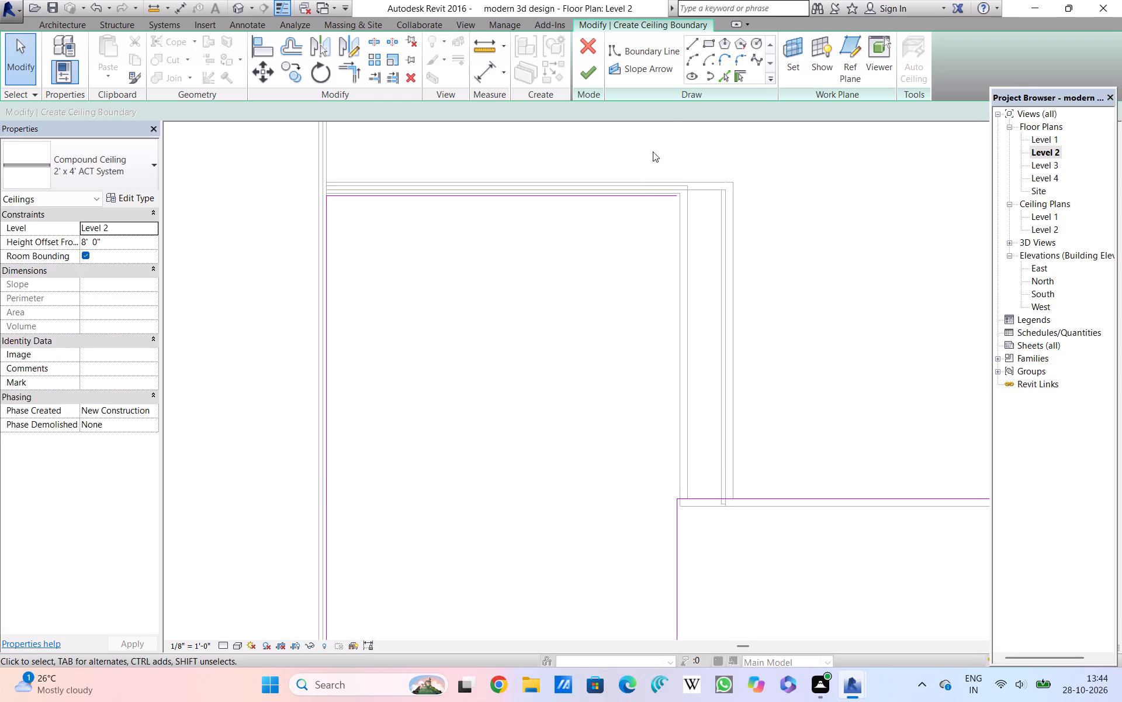
{"action": "double_click", "coordinate": [694, 39]}
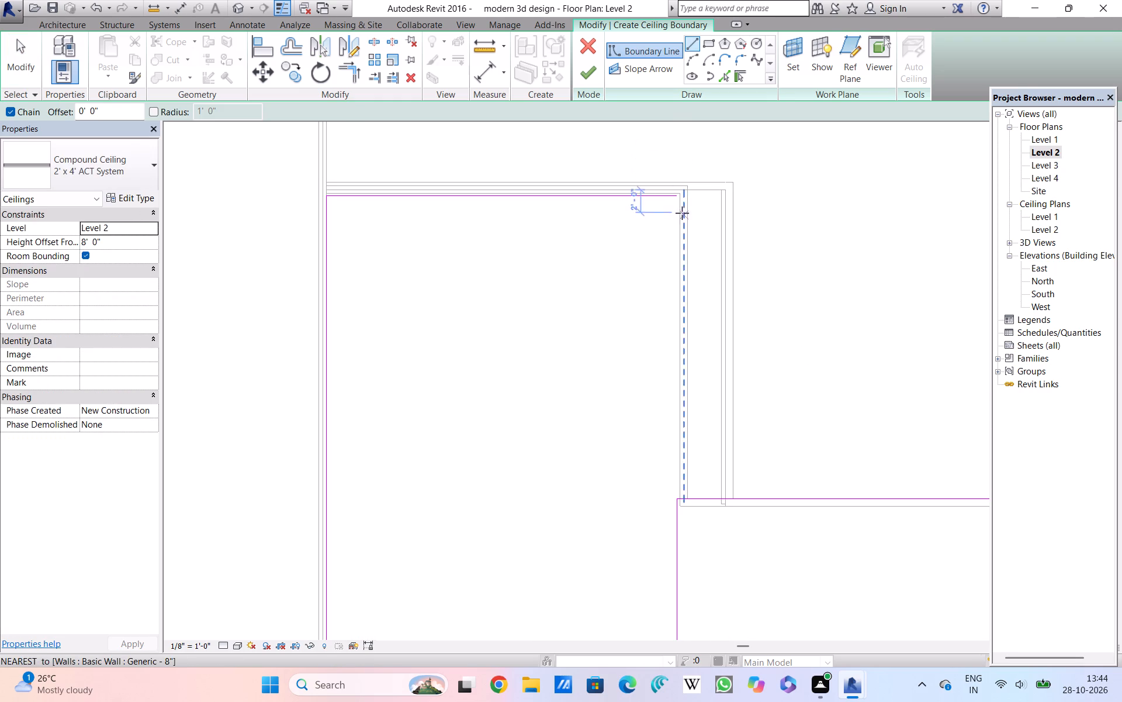
{"action": "left_click", "coordinate": [675, 197]}
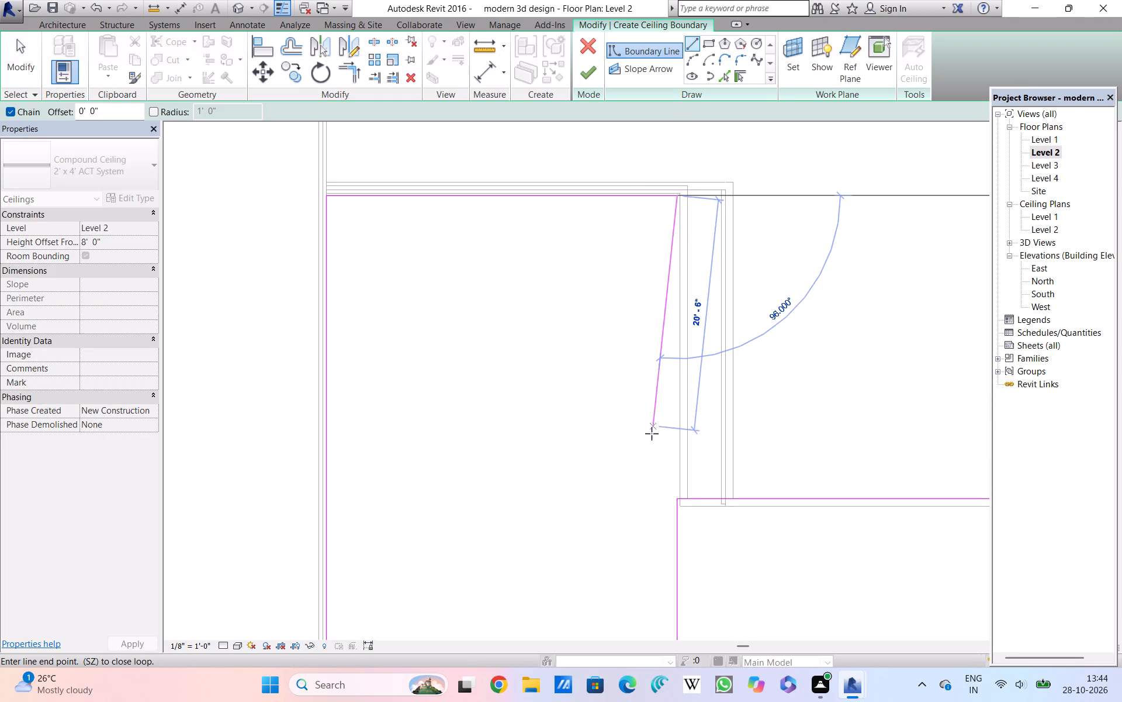
{"action": "left_click", "coordinate": [674, 495]}
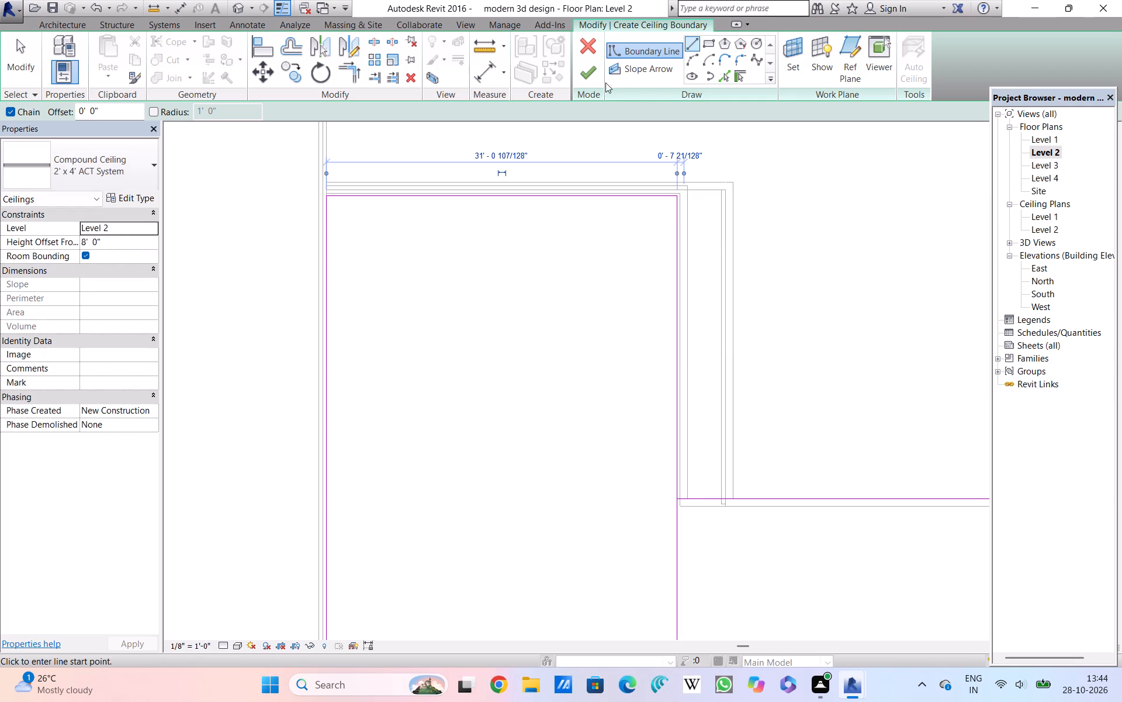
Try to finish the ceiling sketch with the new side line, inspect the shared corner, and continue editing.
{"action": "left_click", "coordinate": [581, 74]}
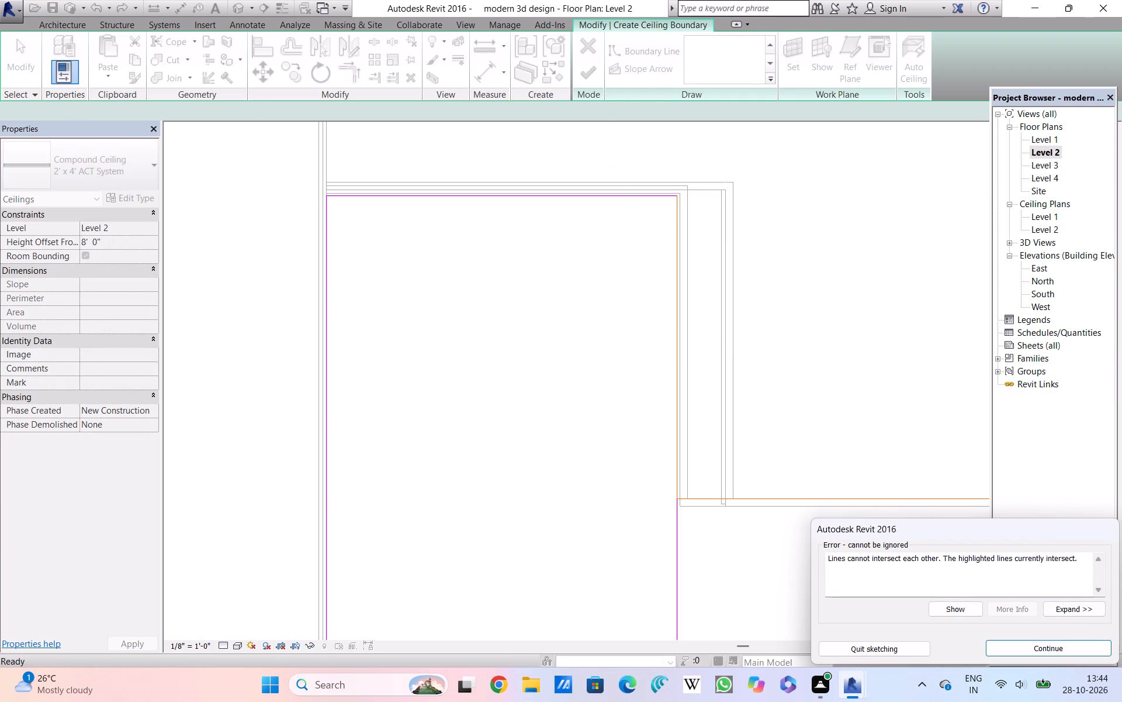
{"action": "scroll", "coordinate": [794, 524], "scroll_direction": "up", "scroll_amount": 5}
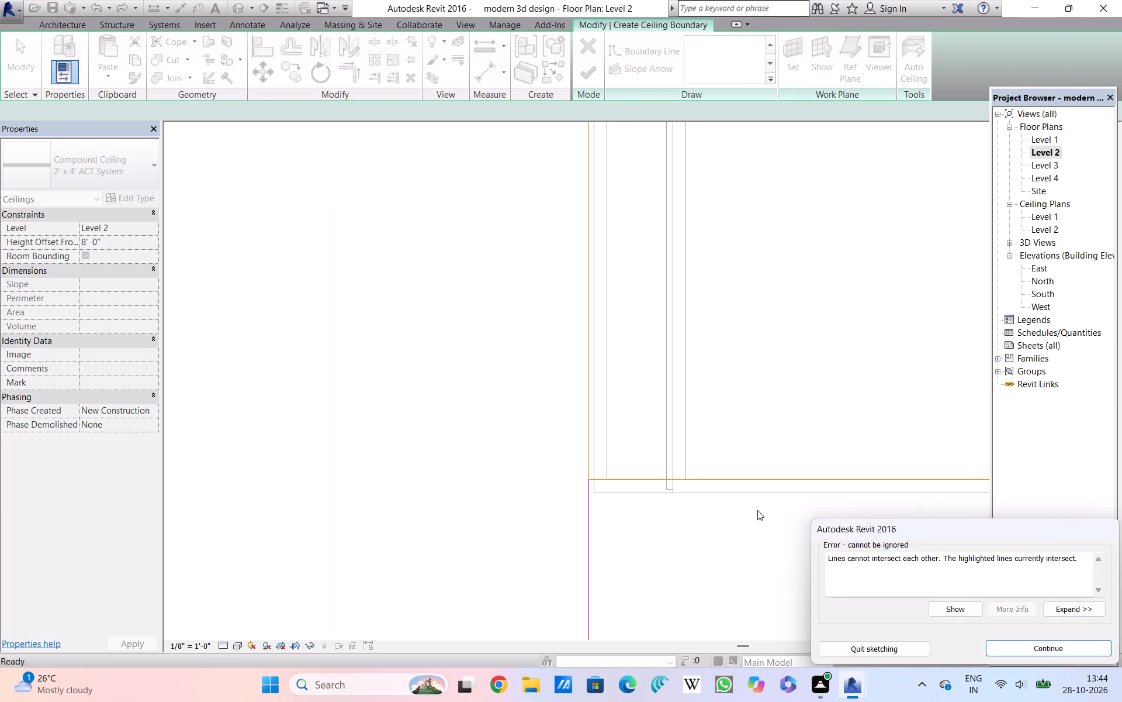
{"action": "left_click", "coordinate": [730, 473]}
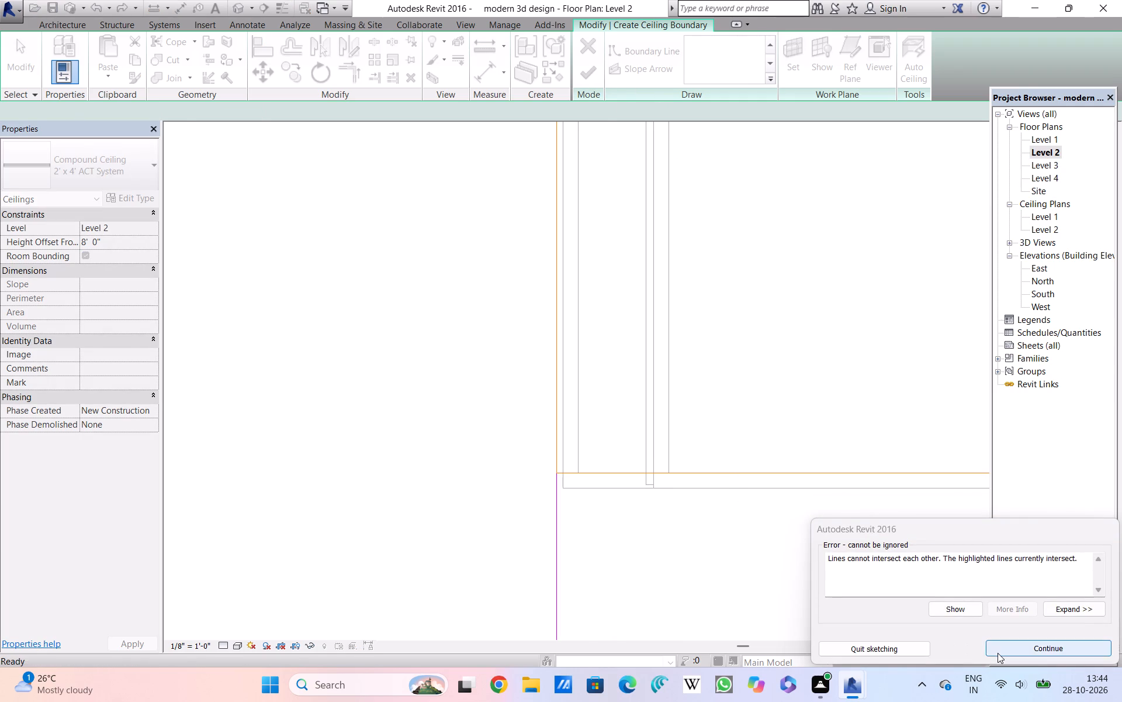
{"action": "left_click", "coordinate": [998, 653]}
Move the narrow rectangle's rear boundary line forward, off the house wall, to about 1'-0" from the wall's centreline.
{"action": "left_click", "coordinate": [809, 474]}
{"action": "left_click_drag", "start_coordinate": [809, 474], "coordinate": [809, 488]}
{"action": "left_click", "coordinate": [808, 474]}
{"action": "left_click_drag", "start_coordinate": [808, 470], "coordinate": [808, 479]}
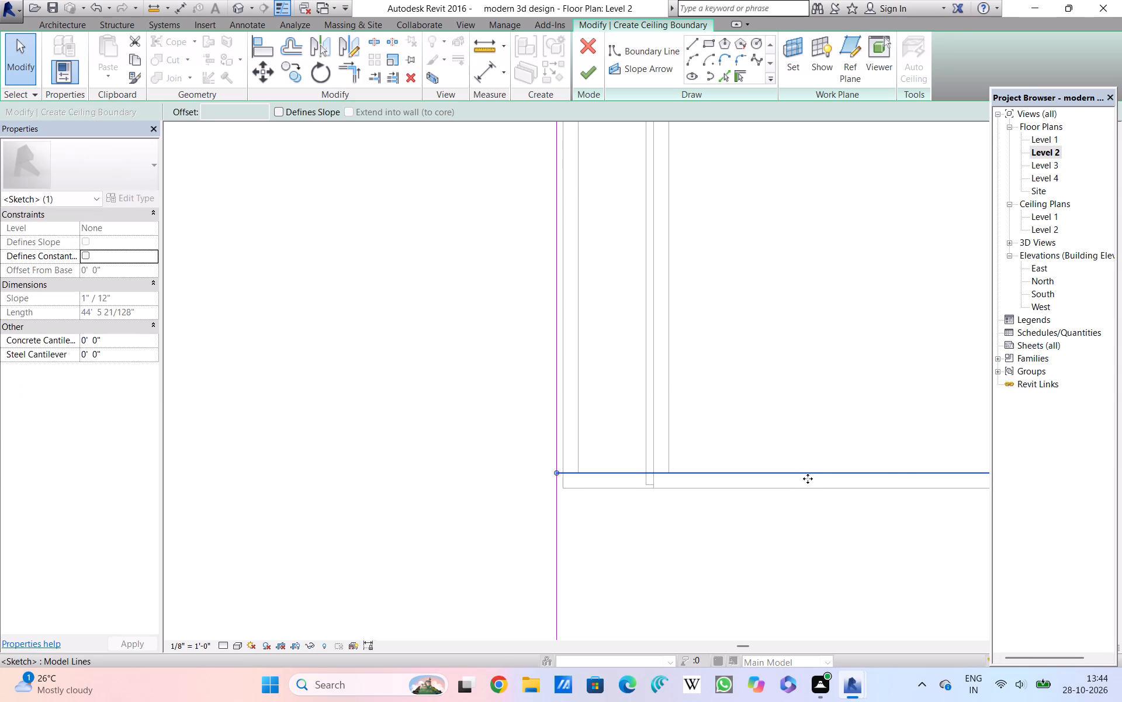
{"action": "left_click_drag", "start_coordinate": [808, 479], "coordinate": [808, 497]}
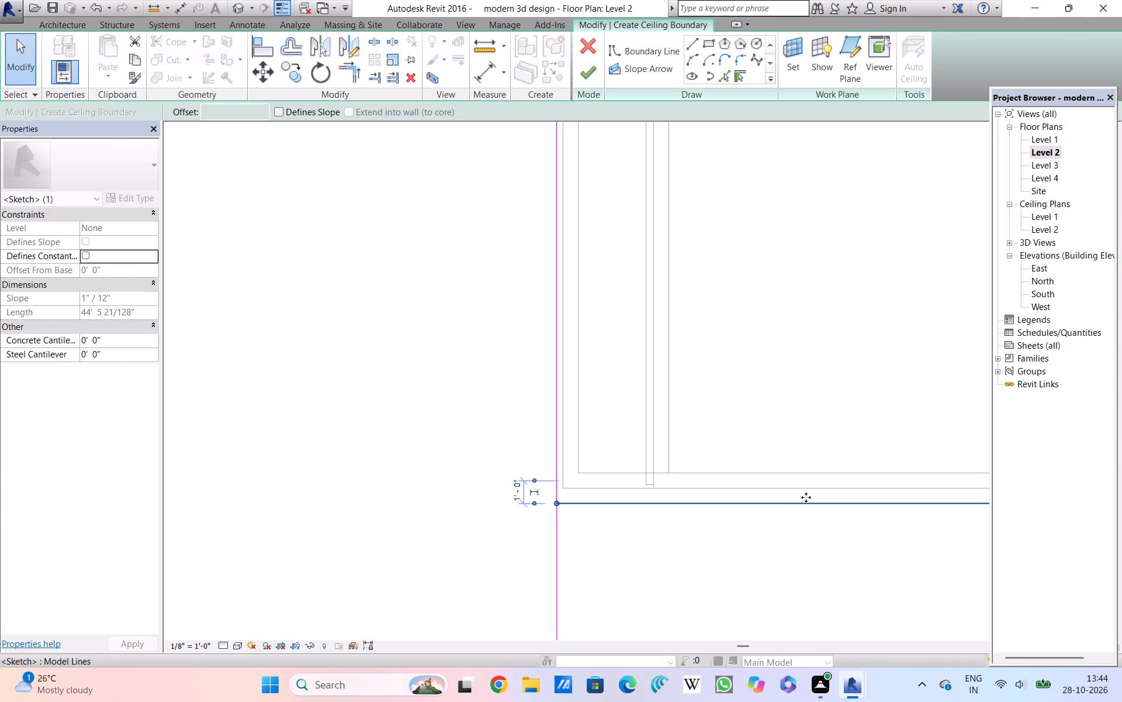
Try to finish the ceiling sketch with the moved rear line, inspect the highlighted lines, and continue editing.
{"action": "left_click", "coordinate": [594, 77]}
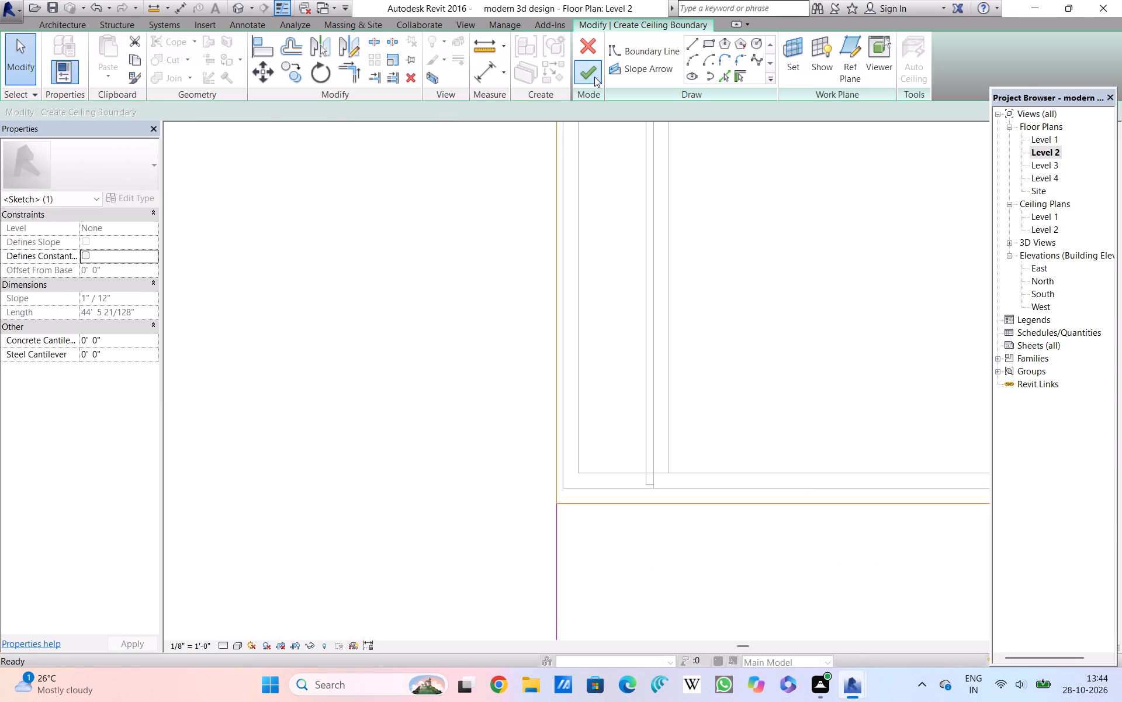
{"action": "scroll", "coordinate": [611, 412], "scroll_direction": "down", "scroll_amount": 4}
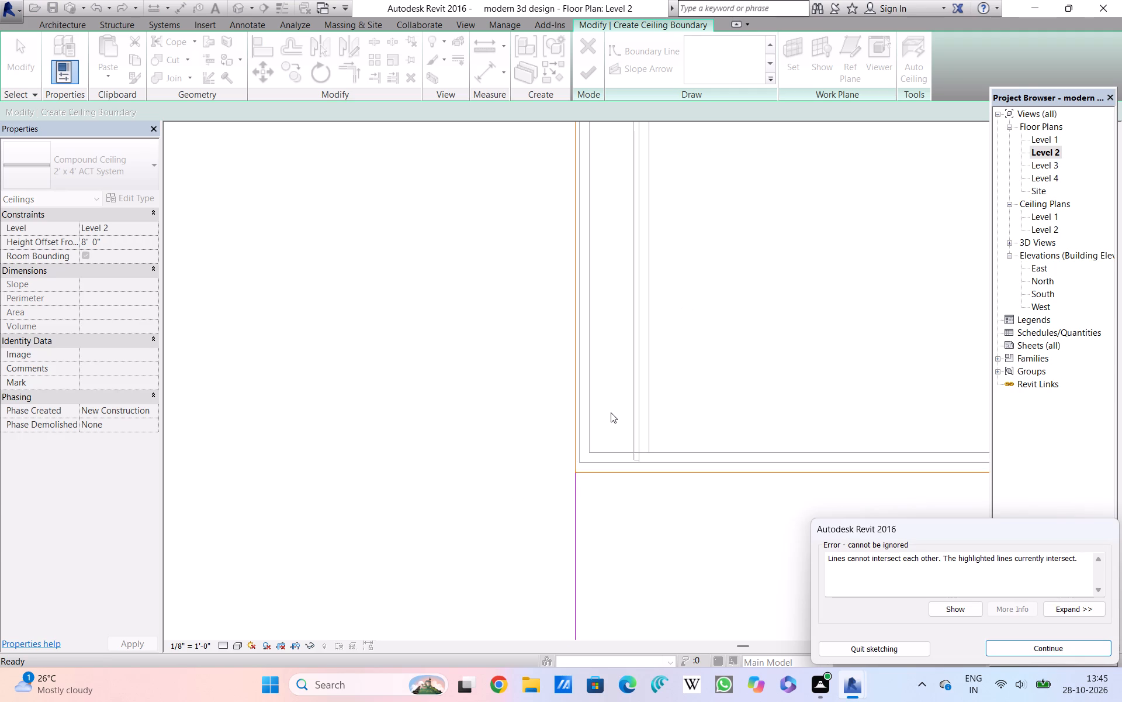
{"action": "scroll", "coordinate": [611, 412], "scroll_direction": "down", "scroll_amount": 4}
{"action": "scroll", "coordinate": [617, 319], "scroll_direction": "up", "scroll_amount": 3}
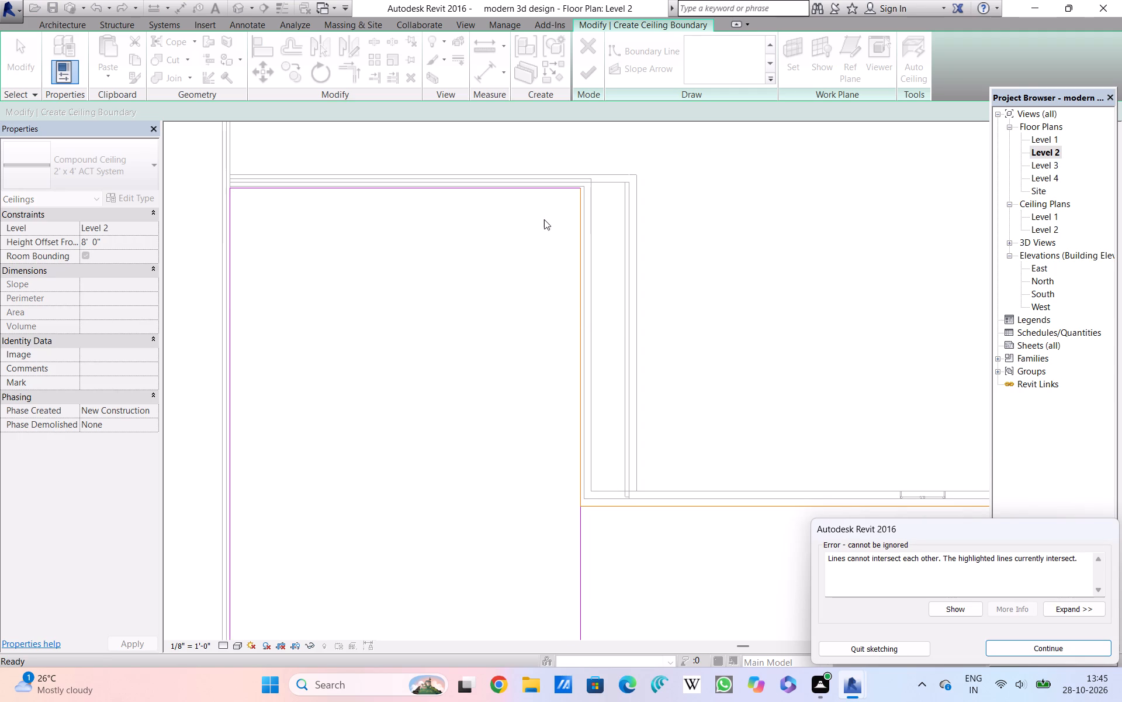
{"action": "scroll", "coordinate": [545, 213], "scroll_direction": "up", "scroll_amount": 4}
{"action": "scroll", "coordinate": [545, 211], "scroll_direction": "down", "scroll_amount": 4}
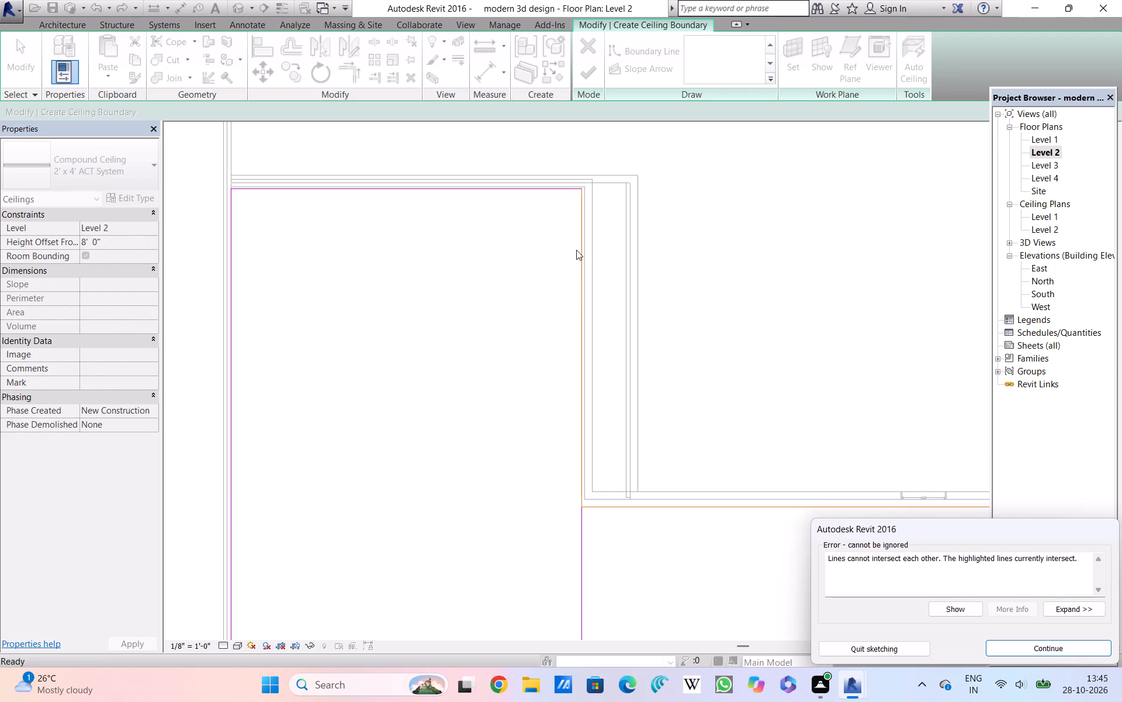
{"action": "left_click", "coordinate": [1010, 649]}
Shorten the narrow rectangle's rear boundary line to 43'-6", pulling its end clear of the large rectangle's side line.
{"action": "middle_click_drag", "start_coordinate": [843, 546], "coordinate": [861, 491]}
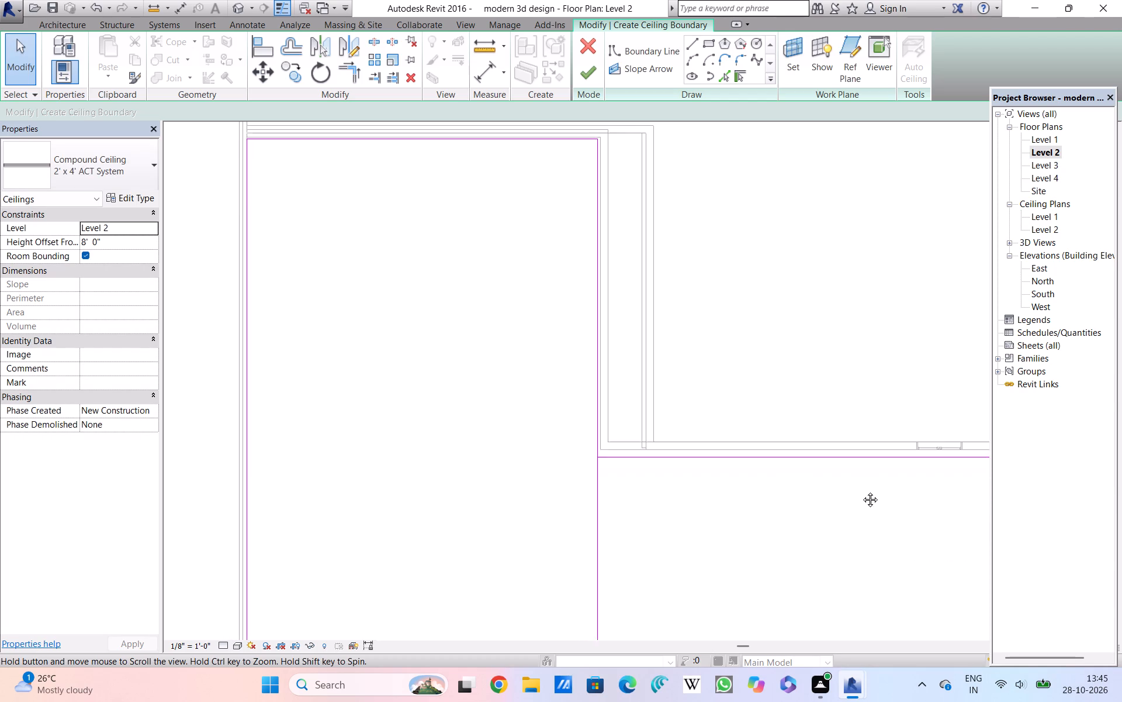
{"action": "middle_click_drag", "start_coordinate": [861, 491], "coordinate": [873, 461]}
{"action": "scroll", "coordinate": [875, 459], "scroll_direction": "down", "scroll_amount": 3}
{"action": "middle_click_drag", "start_coordinate": [868, 432], "coordinate": [859, 433]}
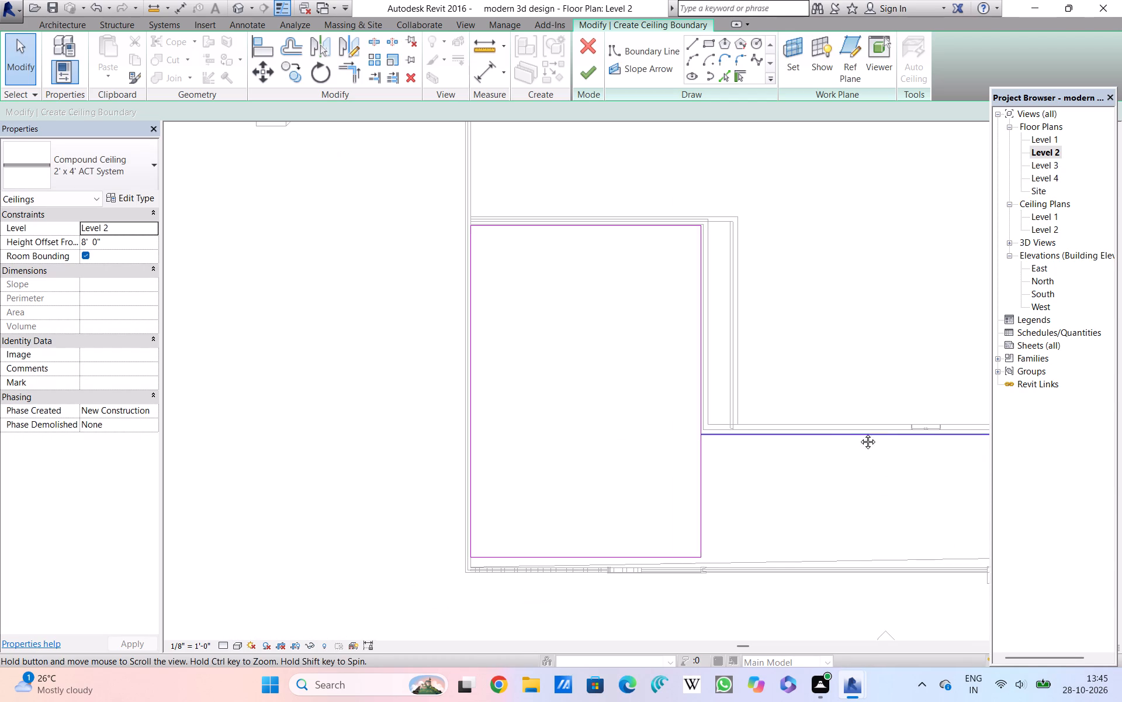
{"action": "middle_click_drag", "start_coordinate": [859, 433], "coordinate": [733, 441]}
{"action": "scroll", "coordinate": [574, 443], "scroll_direction": "up", "scroll_amount": 2}
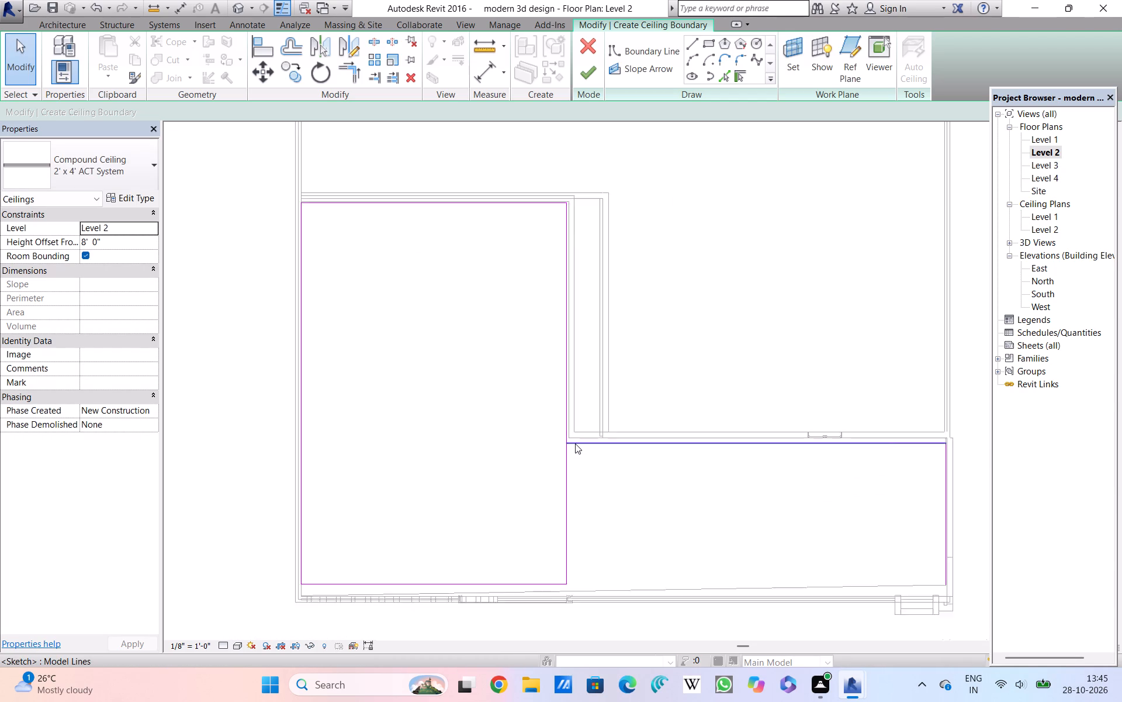
{"action": "scroll", "coordinate": [575, 443], "scroll_direction": "up", "scroll_amount": 3}
{"action": "left_click", "coordinate": [586, 439]}
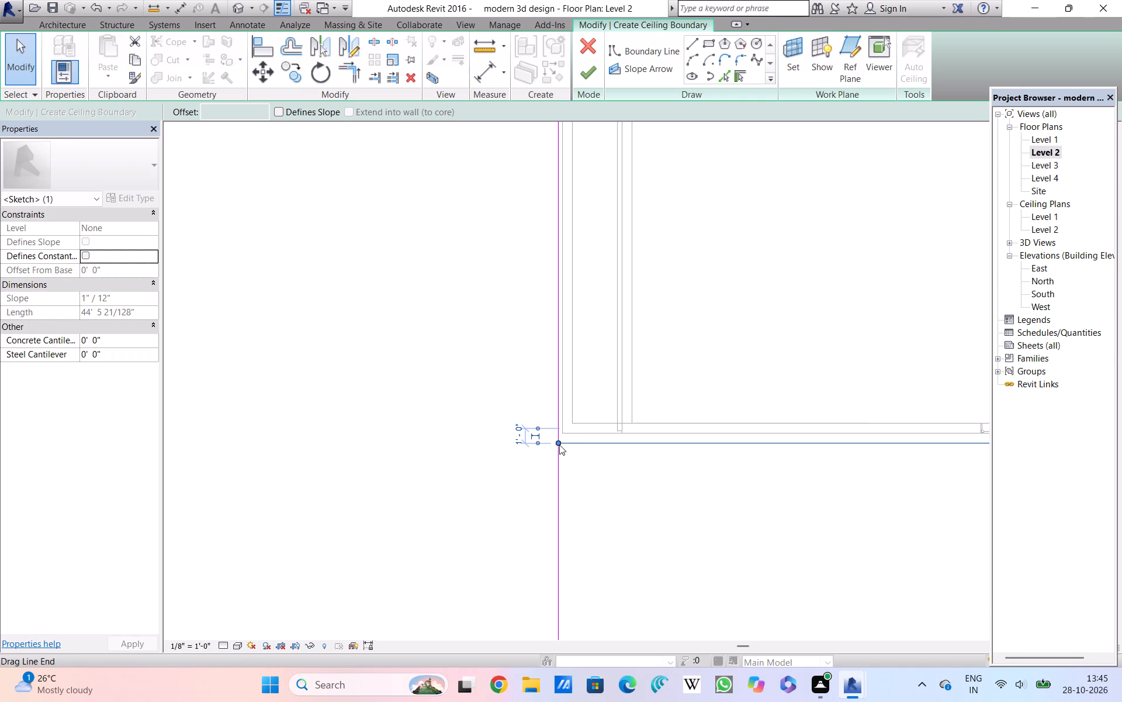
{"action": "left_click_drag", "start_coordinate": [558, 443], "coordinate": [570, 444]}
{"action": "left_click", "coordinate": [570, 444]}
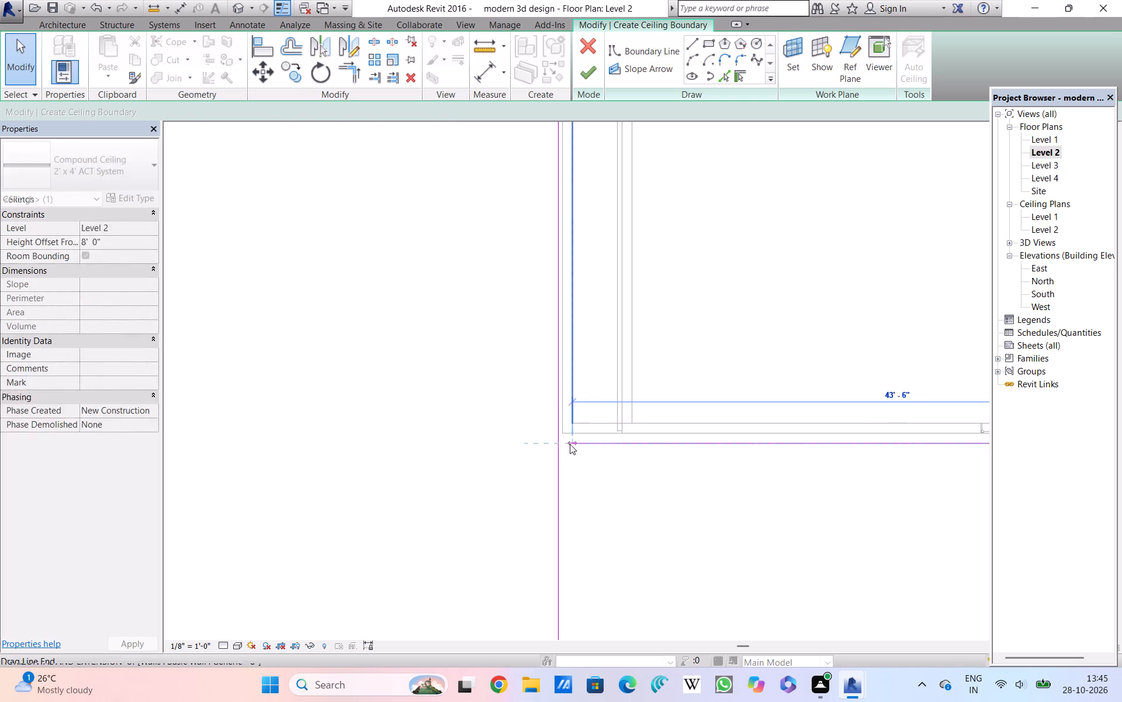
{"action": "left_click", "coordinate": [596, 470]}
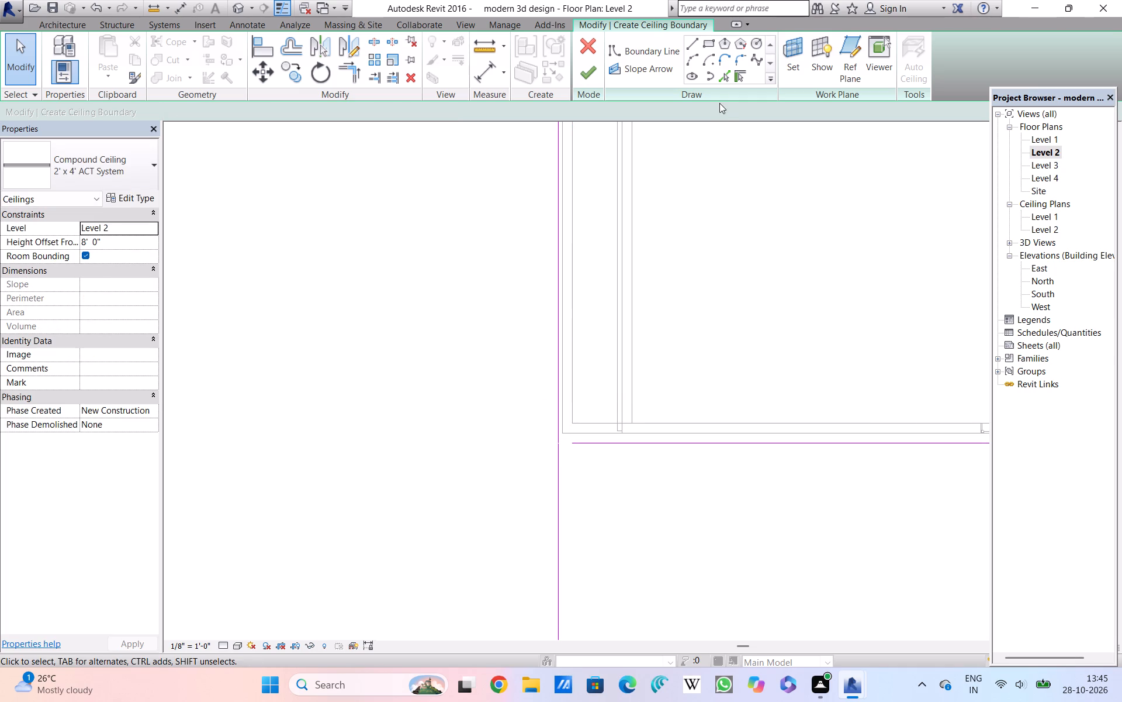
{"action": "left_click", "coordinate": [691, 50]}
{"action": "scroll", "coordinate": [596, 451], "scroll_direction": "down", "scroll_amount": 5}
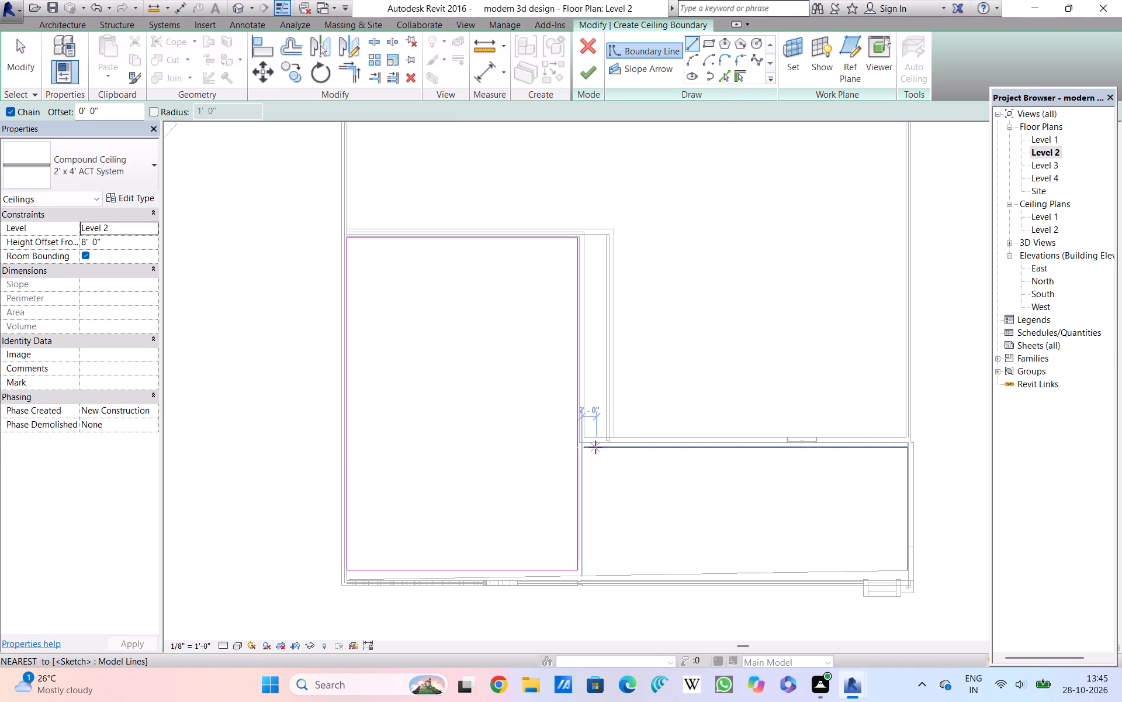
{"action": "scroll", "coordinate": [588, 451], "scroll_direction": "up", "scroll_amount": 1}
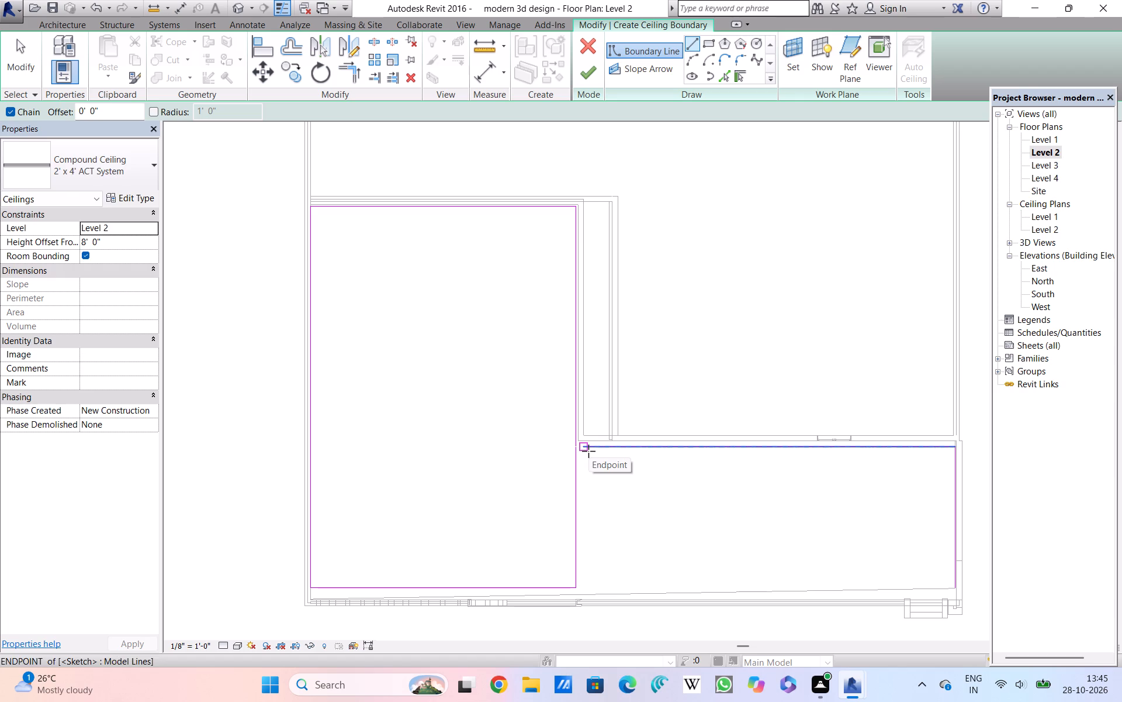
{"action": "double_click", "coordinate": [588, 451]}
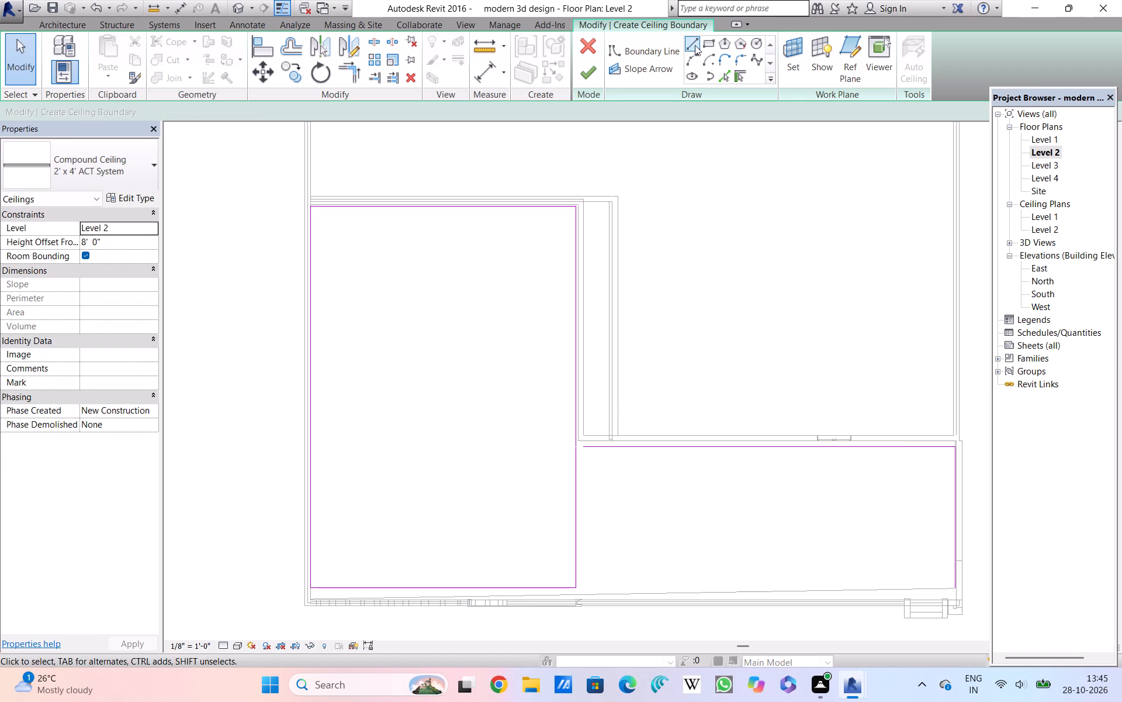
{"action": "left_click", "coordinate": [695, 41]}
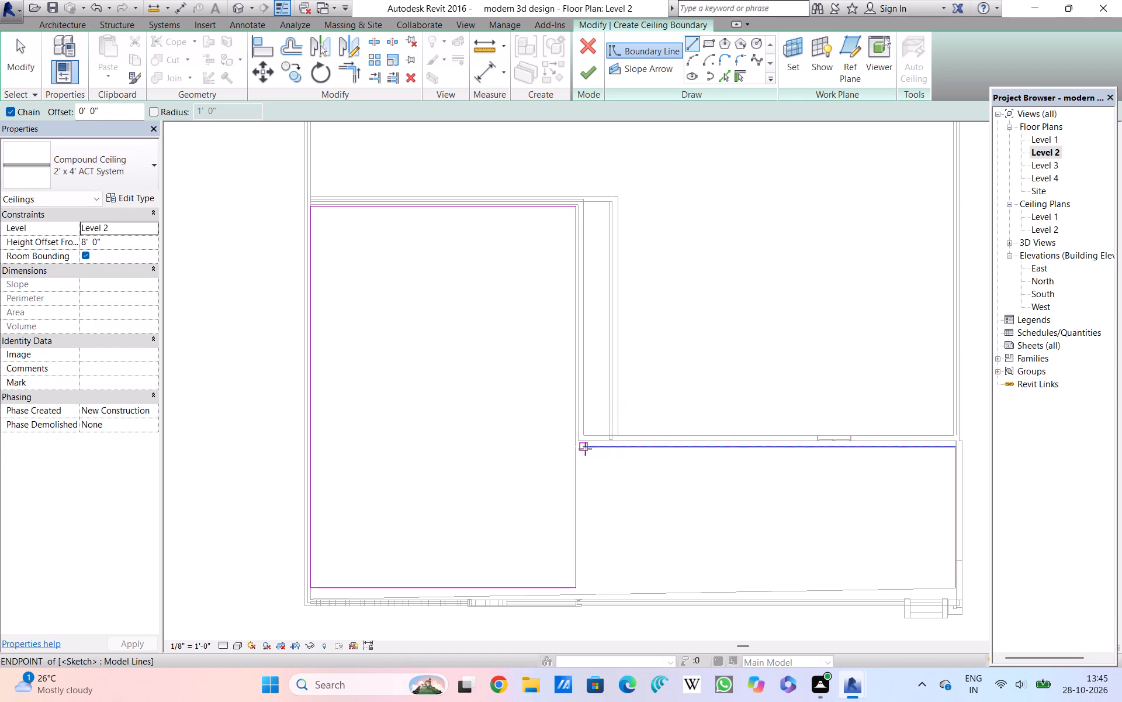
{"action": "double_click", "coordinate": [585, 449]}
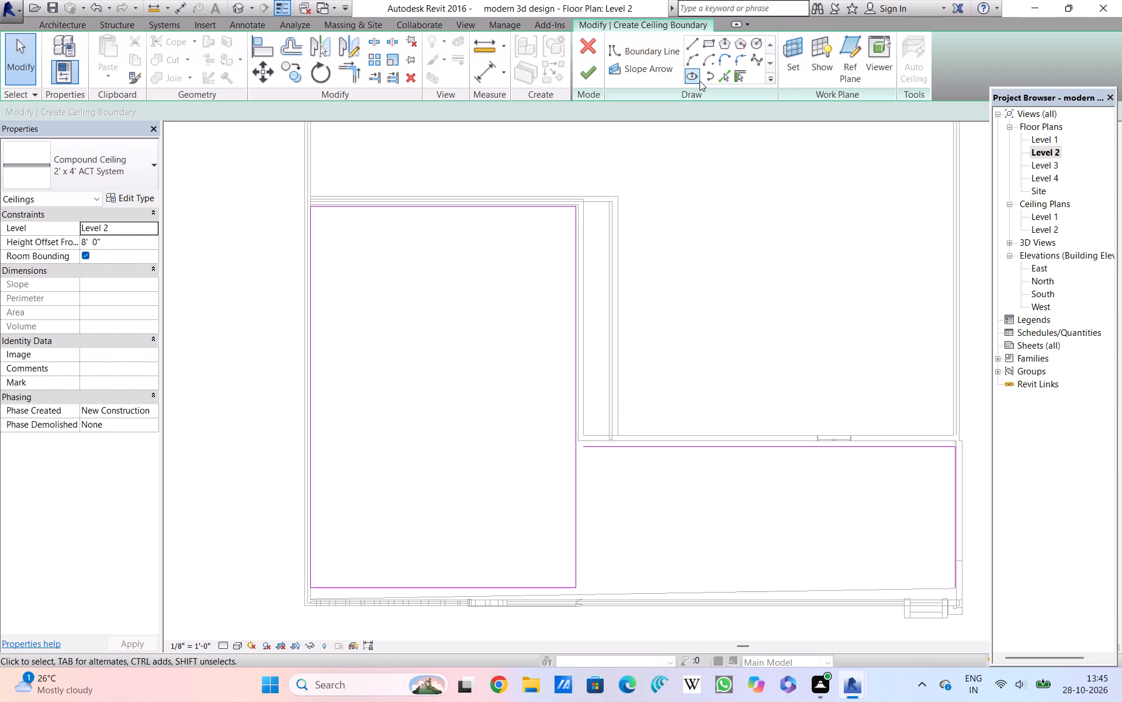
Draw the narrow rectangle's missing 16'-6" side line and its straight front line, closing it as a loop separate from the large rectangle.
{"action": "double_click", "coordinate": [699, 42]}
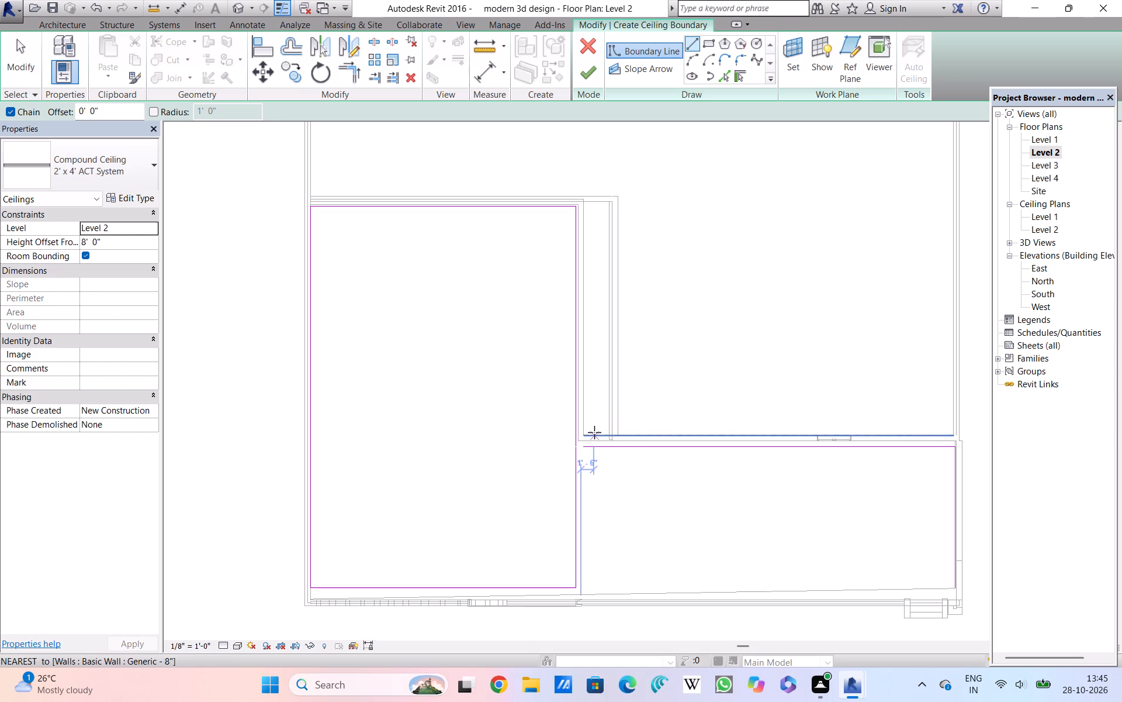
{"action": "left_click", "coordinate": [586, 443]}
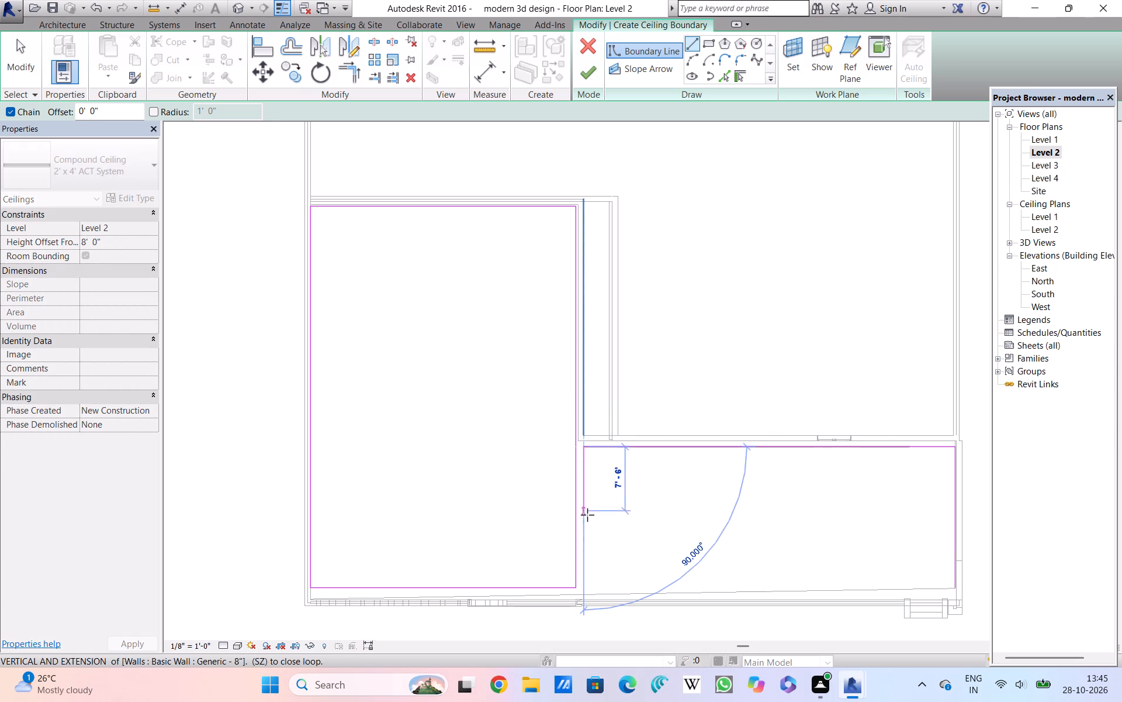
{"action": "left_click", "coordinate": [579, 588]}
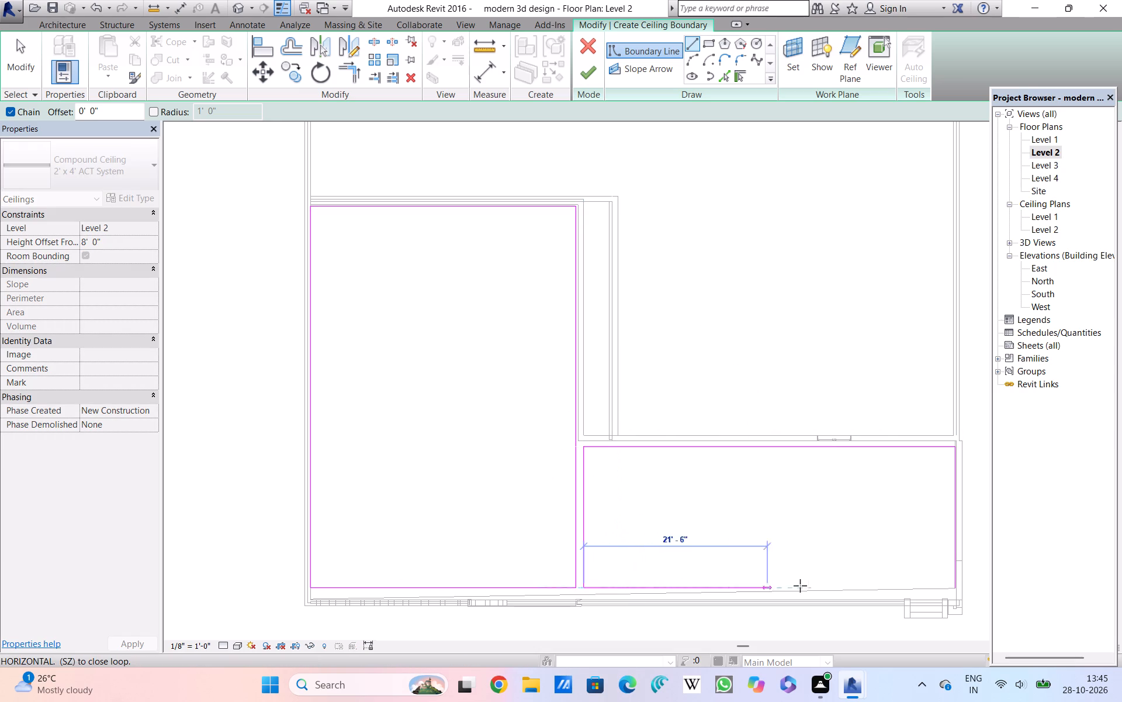
{"action": "left_click", "coordinate": [950, 583]}
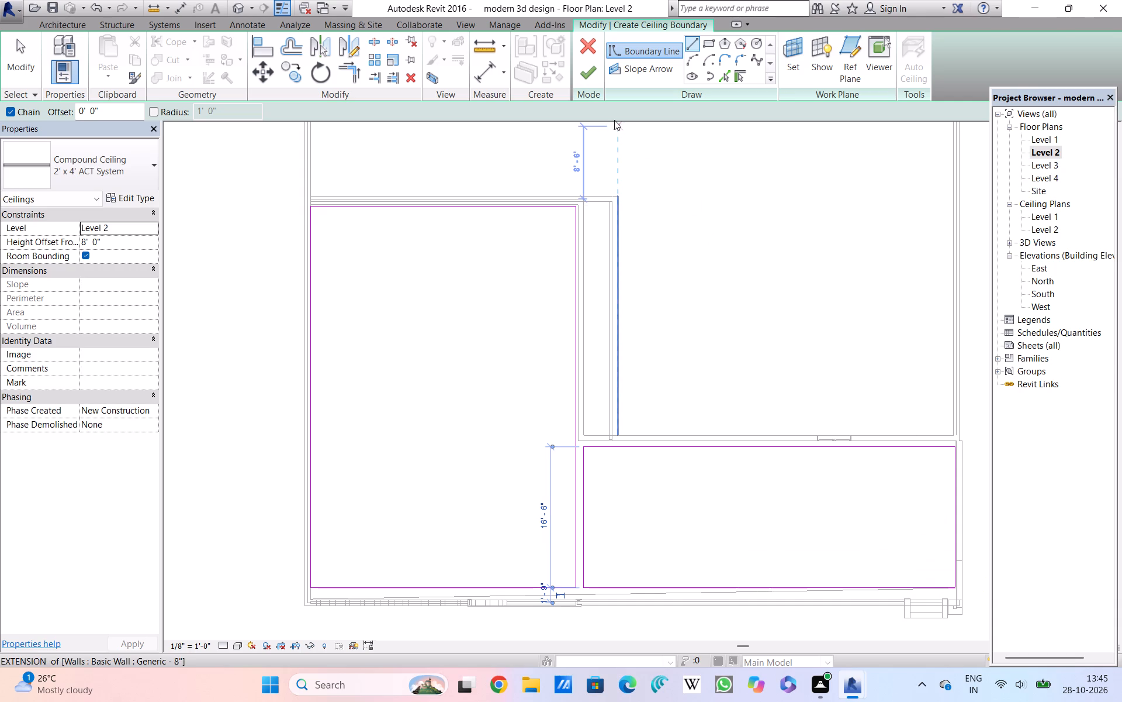
Finish the Level 2 ceiling's boundary sketch with its two separate rectangular loops.
{"action": "double_click", "coordinate": [596, 75]}
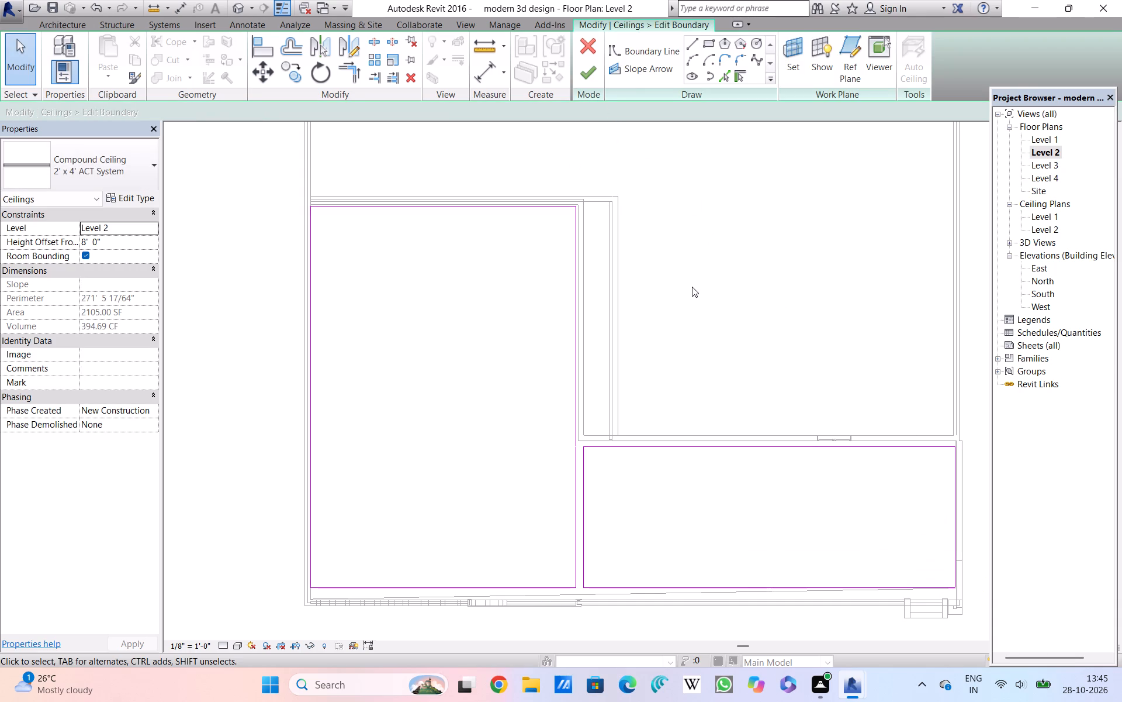
{"action": "left_click", "coordinate": [597, 74]}
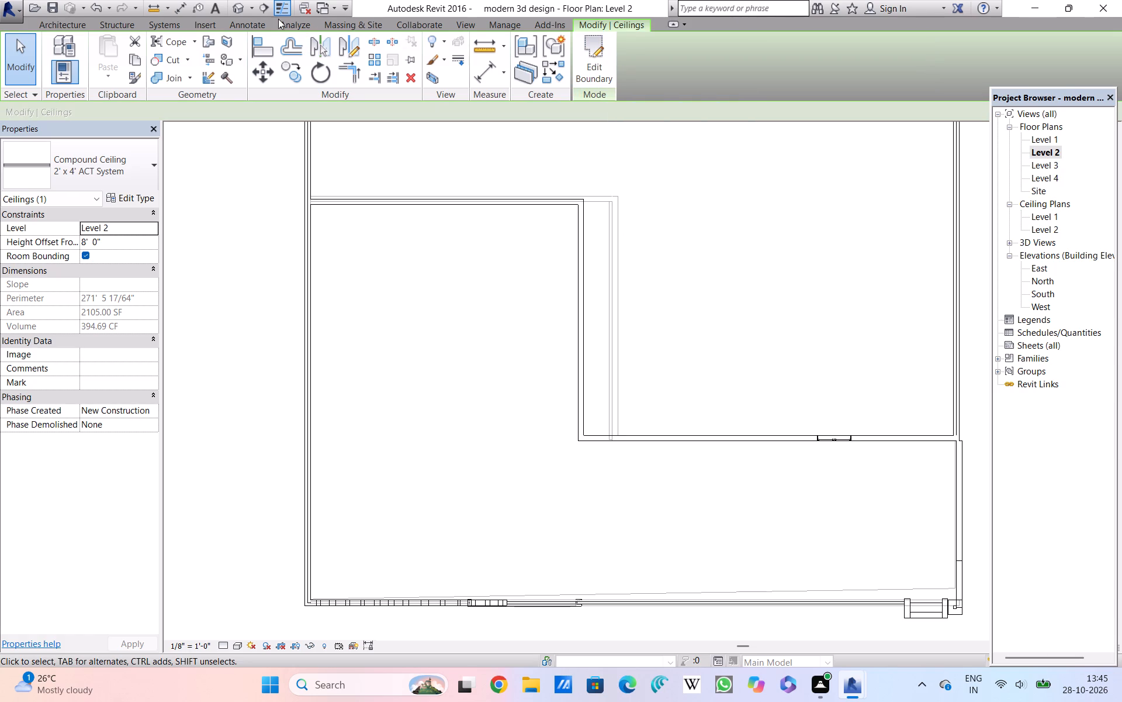
Set the Level 2 ceiling's height offset from level to 9' 0" in the 3D view.
{"action": "left_click", "coordinate": [243, 4]}
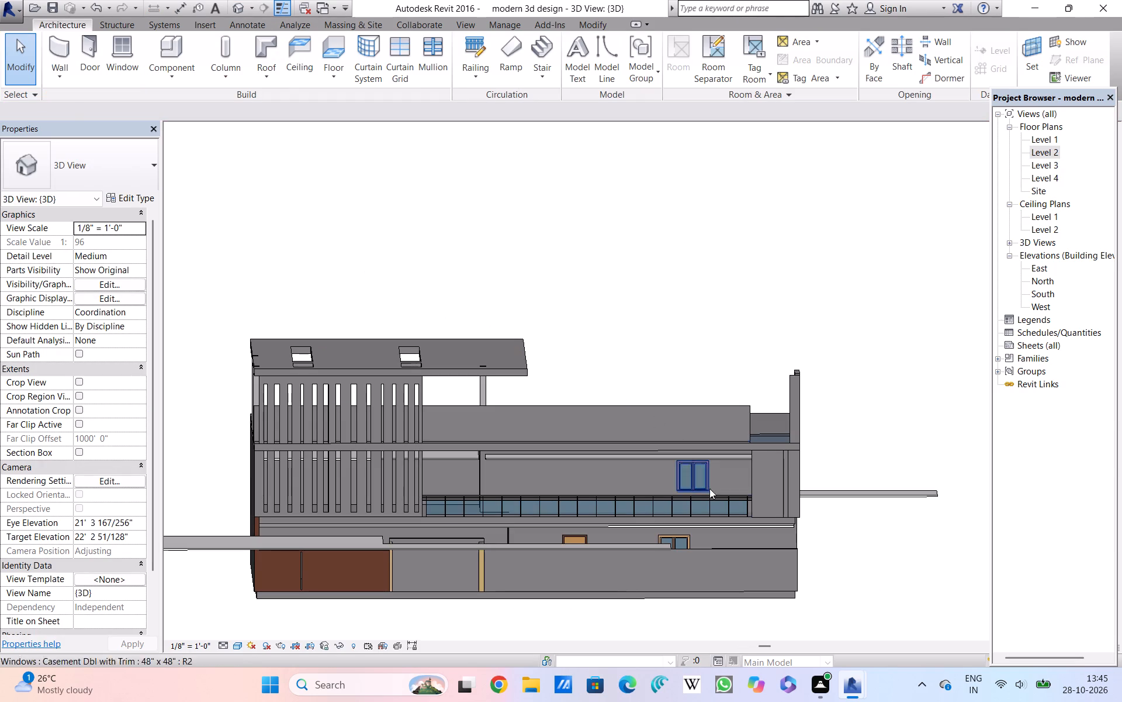
{"action": "middle_click_drag", "start_coordinate": [871, 508], "coordinate": [878, 452], "text": "shift"}
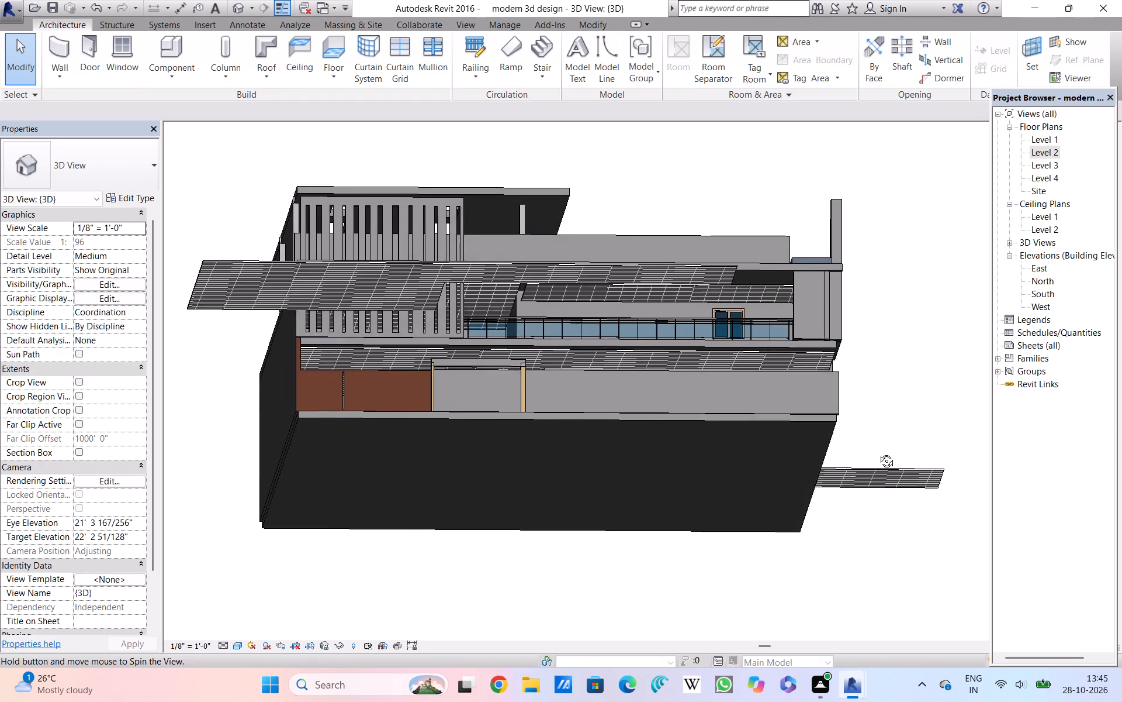
{"action": "middle_click_drag", "start_coordinate": [878, 452], "coordinate": [871, 483], "text": "shift"}
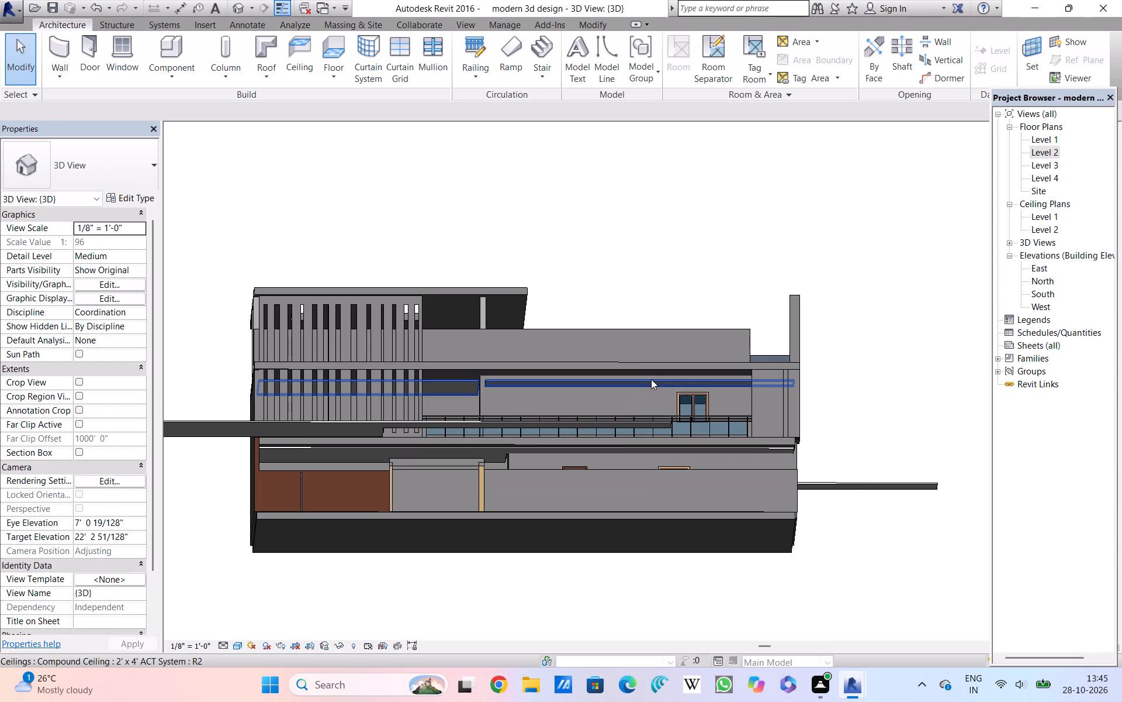
{"action": "left_click", "coordinate": [651, 379]}
{"action": "left_click", "coordinate": [108, 242]}
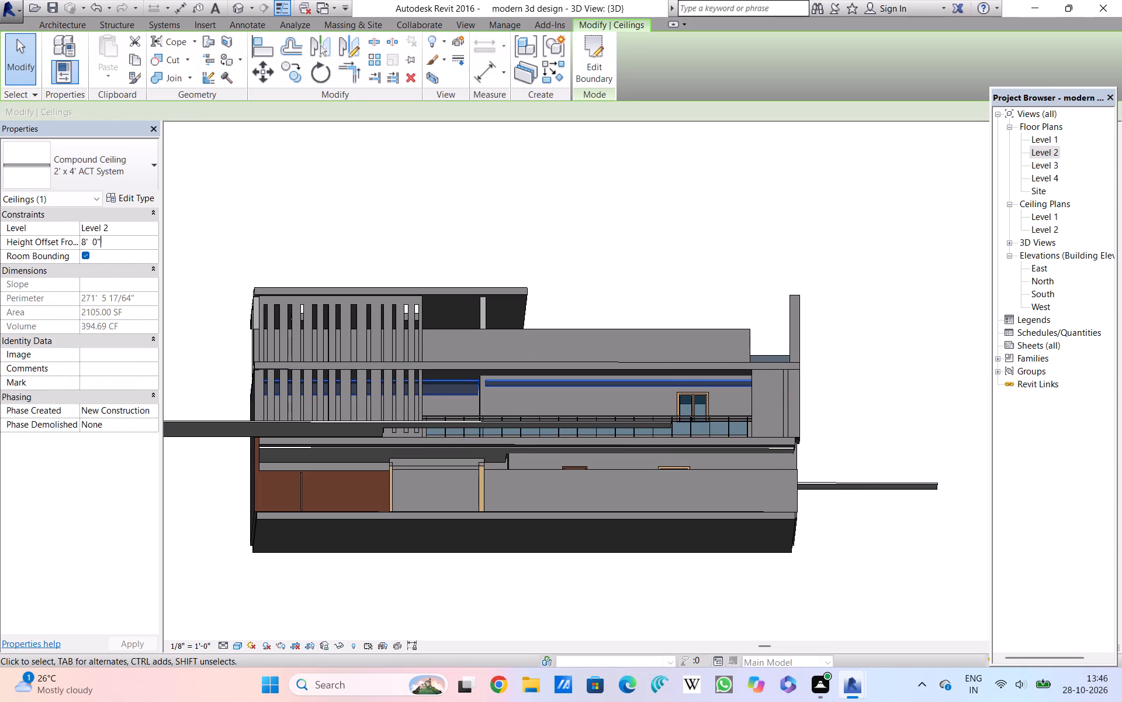
{"action": "left_click_drag", "start_coordinate": [105, 240], "coordinate": [65, 242]}
{"action": "key", "text": "BackSpace"}
{"action": "key", "text": "9"}
{"action": "key", "text": "apostrophe"}
{"action": "key", "text": "Return"}
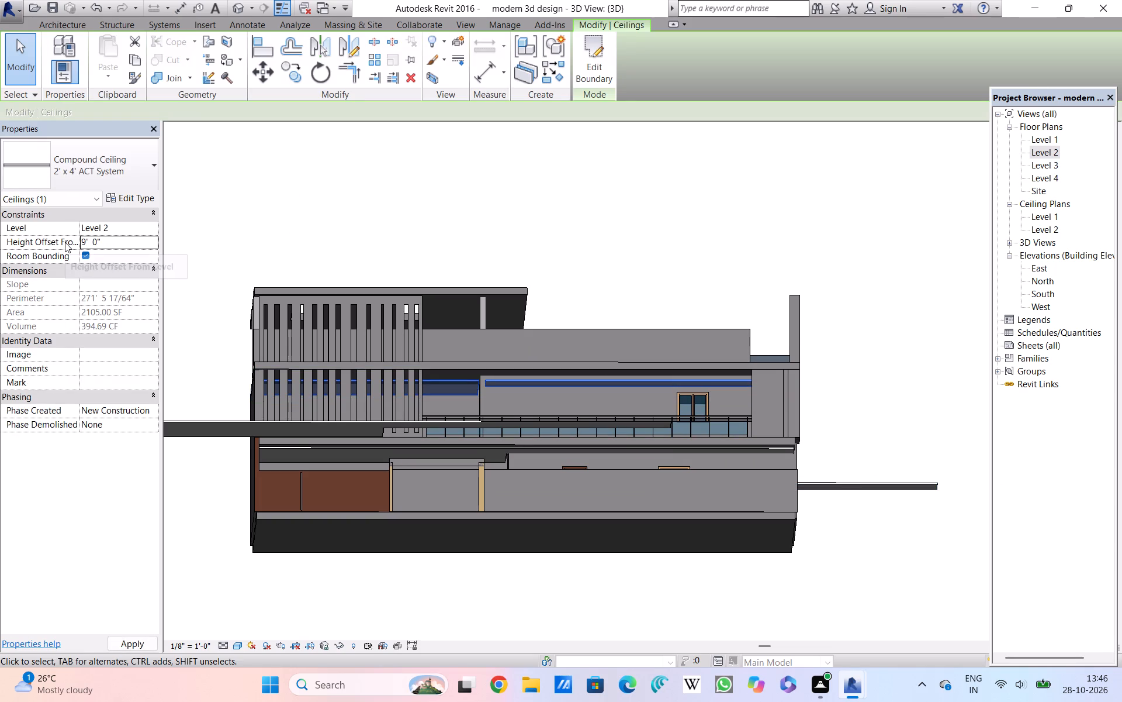
{"action": "left_click", "coordinate": [240, 281]}
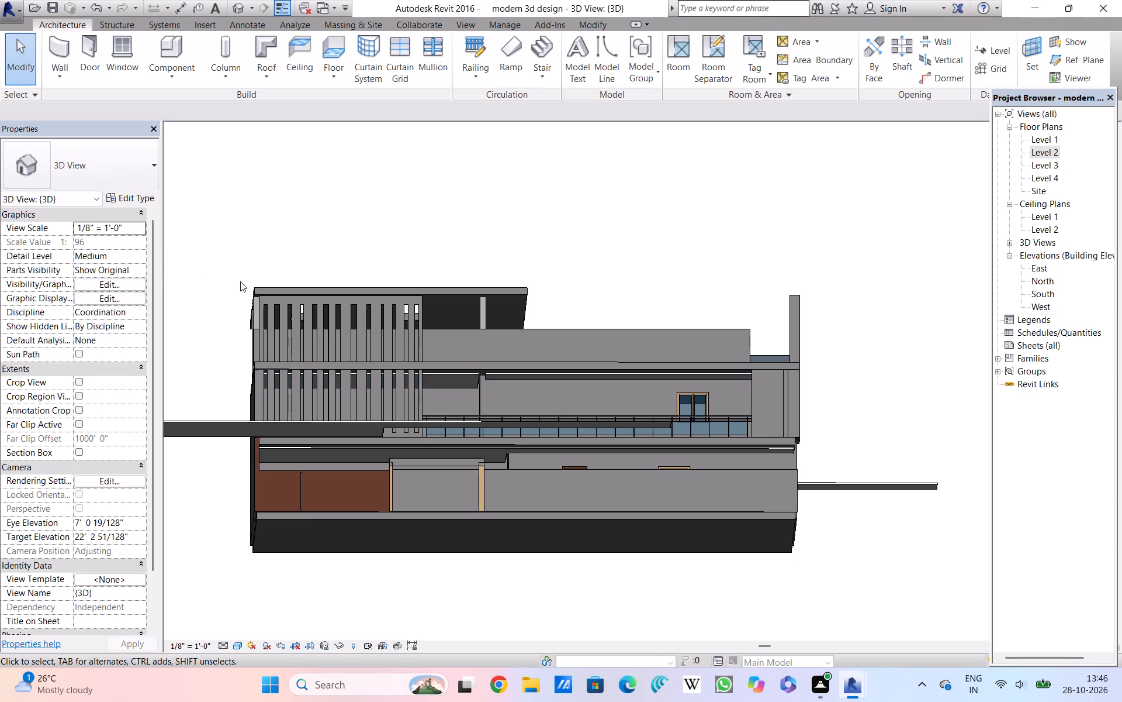
Delete the stray ceiling that crosses the slatted wall and sticks out past the house at balcony height.
{"action": "left_click", "coordinate": [223, 433]}
{"action": "key", "text": "Delete"}
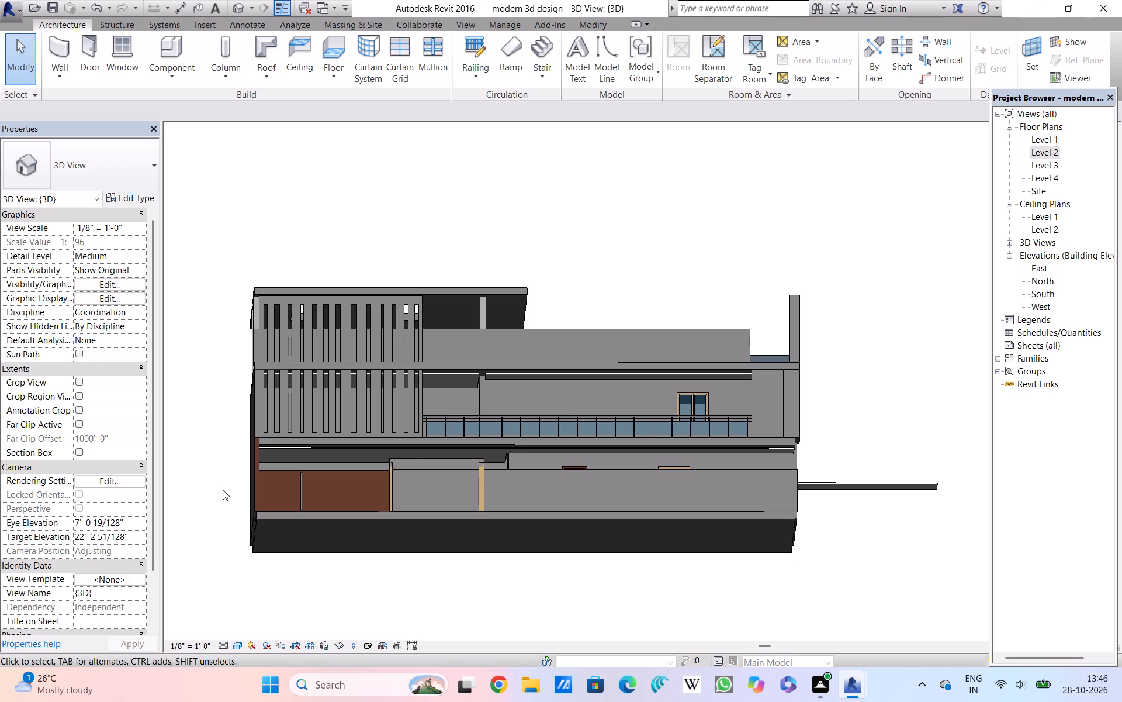
Delete the stray L-shaped Level 1 ceiling lying outside the house.
{"action": "middle_click_drag", "start_coordinate": [223, 490], "coordinate": [223, 507], "text": "shift"}
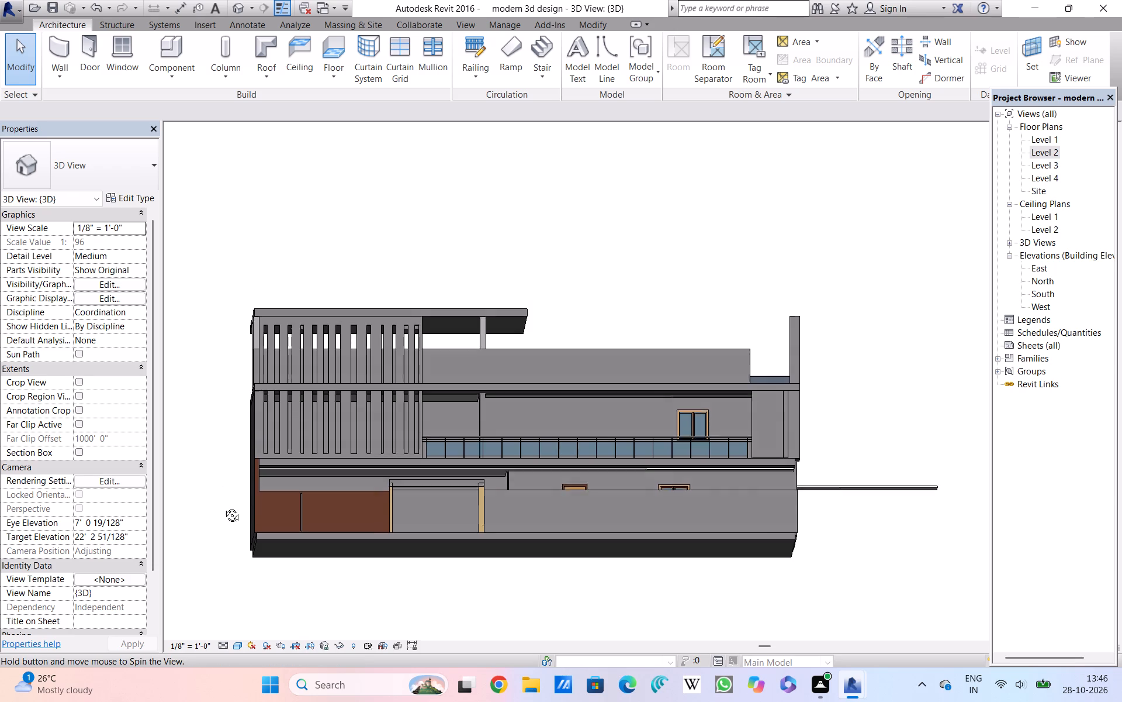
{"action": "middle_click_drag", "start_coordinate": [223, 507], "coordinate": [309, 498], "text": "shift"}
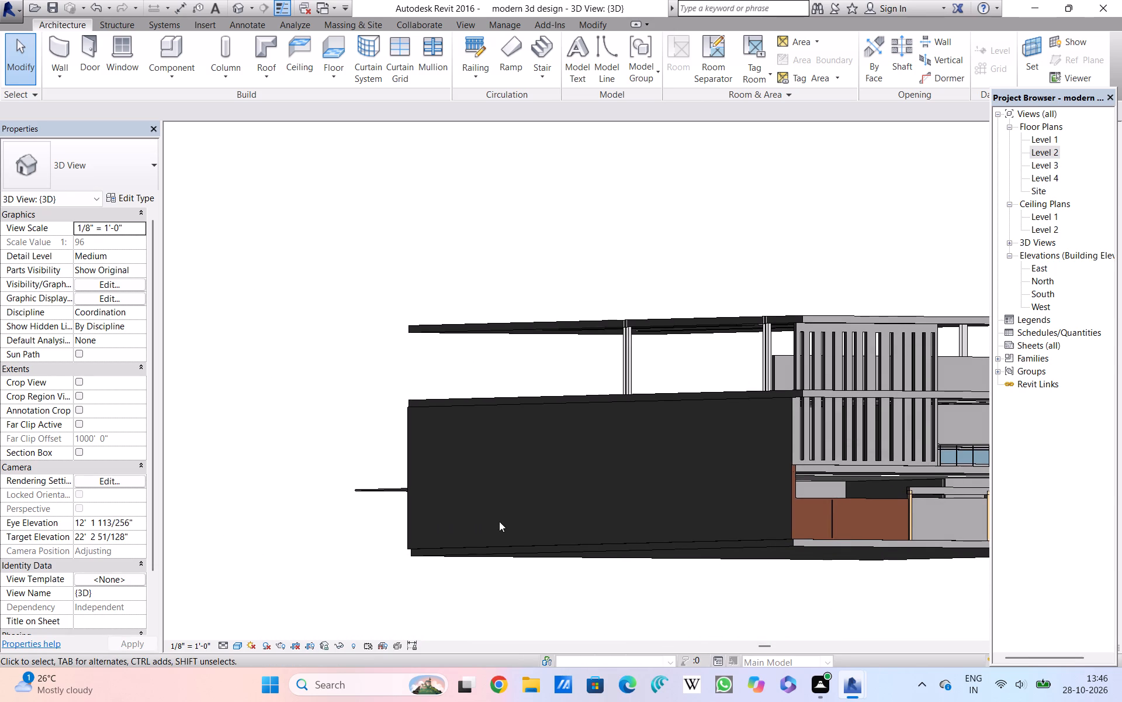
{"action": "middle_click_drag", "start_coordinate": [535, 518], "coordinate": [482, 532]}
{"action": "left_click", "coordinate": [318, 499]}
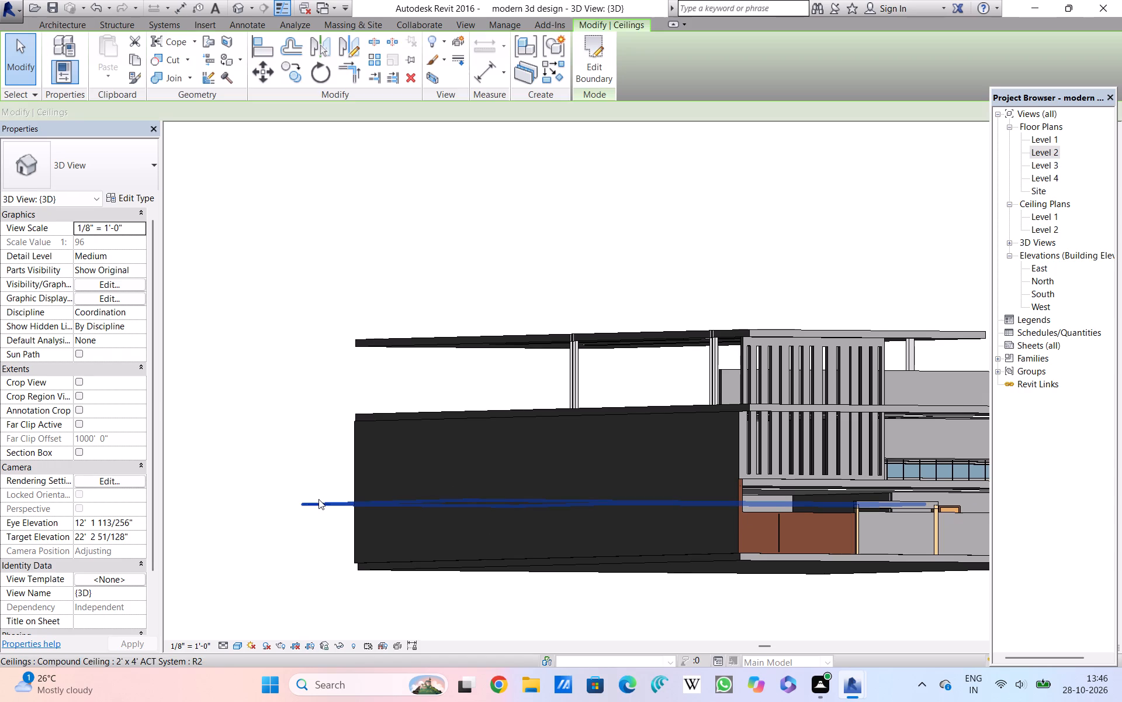
{"action": "scroll", "coordinate": [324, 505], "scroll_direction": "down", "scroll_amount": 3}
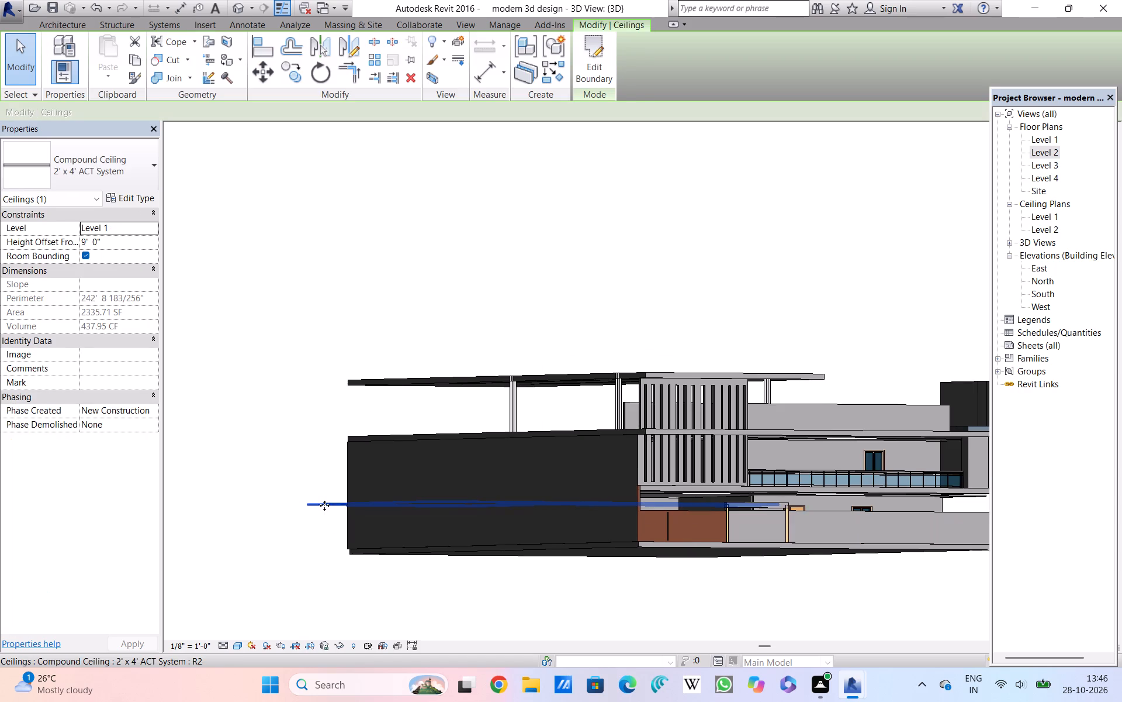
{"action": "left_click", "coordinate": [320, 507]}
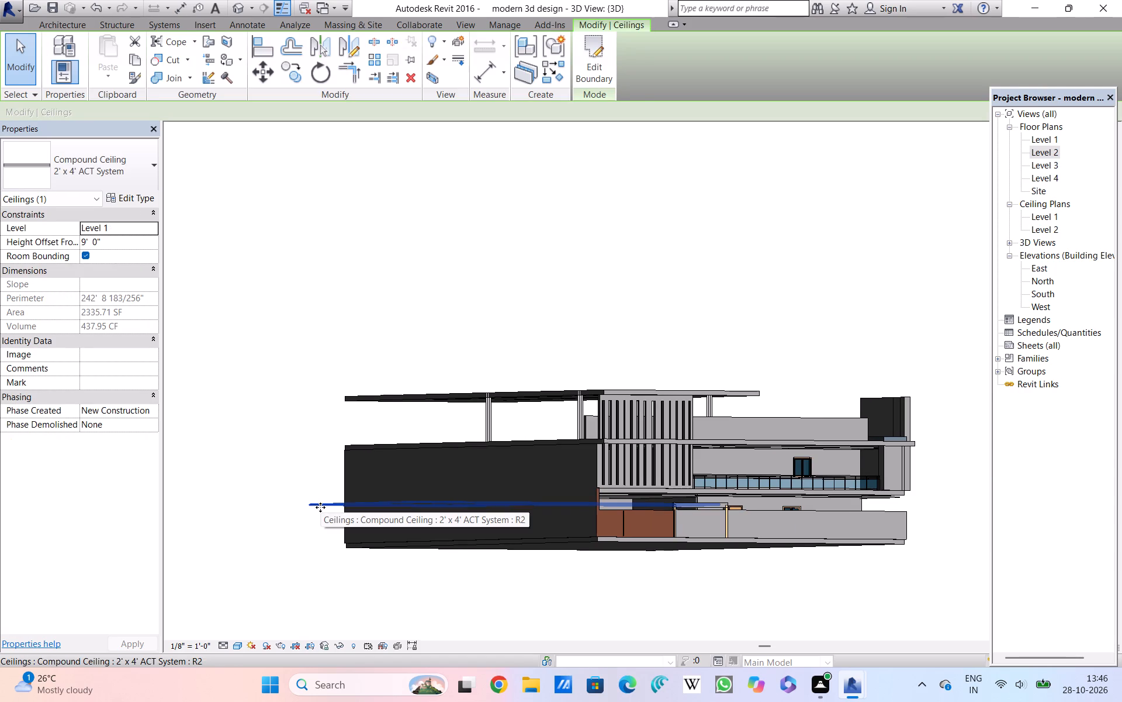
{"action": "left_click", "coordinate": [330, 503]}
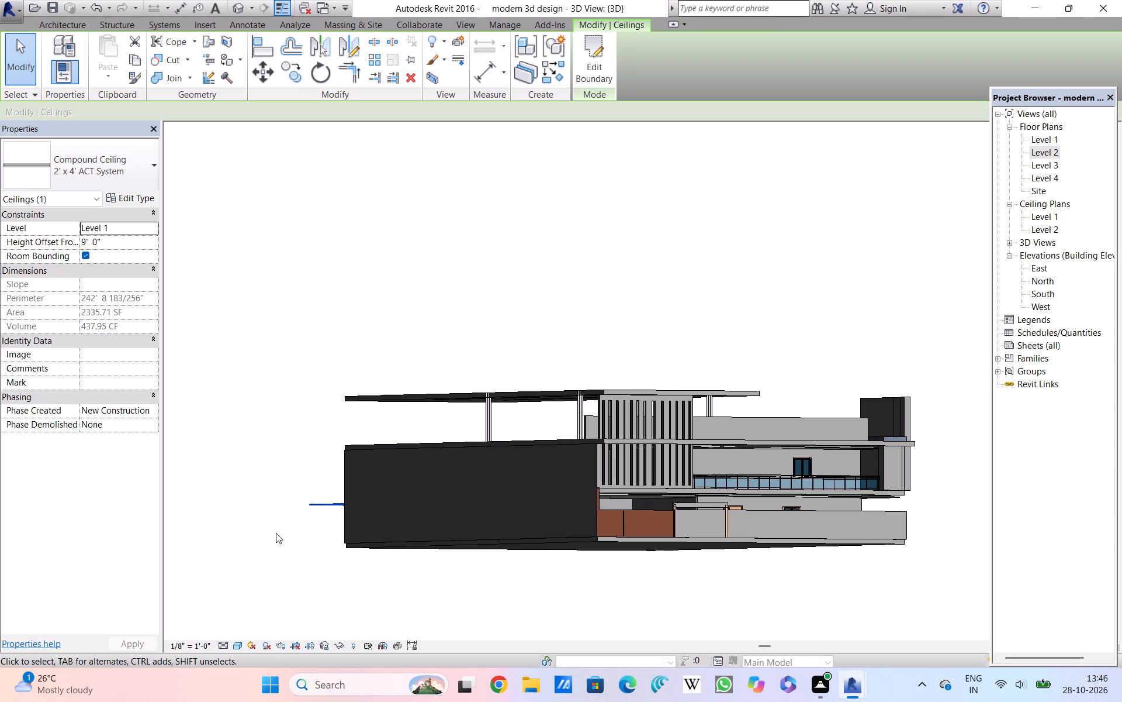
{"action": "middle_click_drag", "start_coordinate": [276, 534], "coordinate": [475, 614], "text": "shift"}
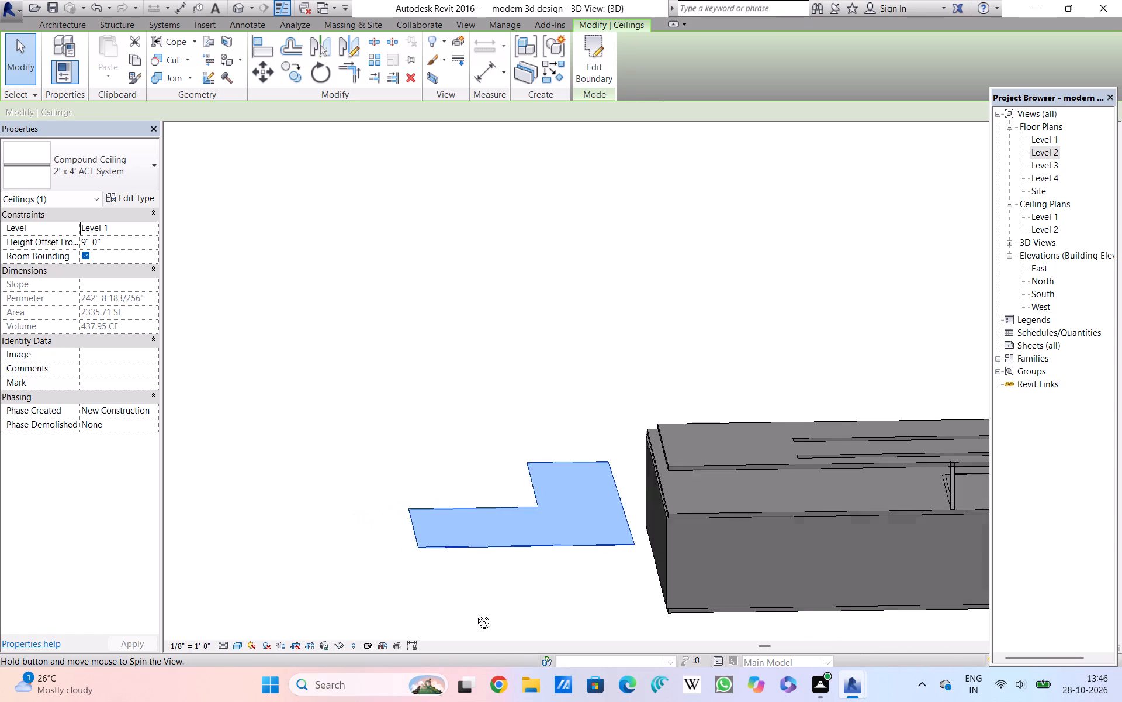
{"action": "middle_click_drag", "start_coordinate": [475, 614], "coordinate": [536, 618], "text": "shift"}
{"action": "middle_click", "coordinate": [557, 620], "text": "shift"}
{"action": "key", "text": "Delete"}
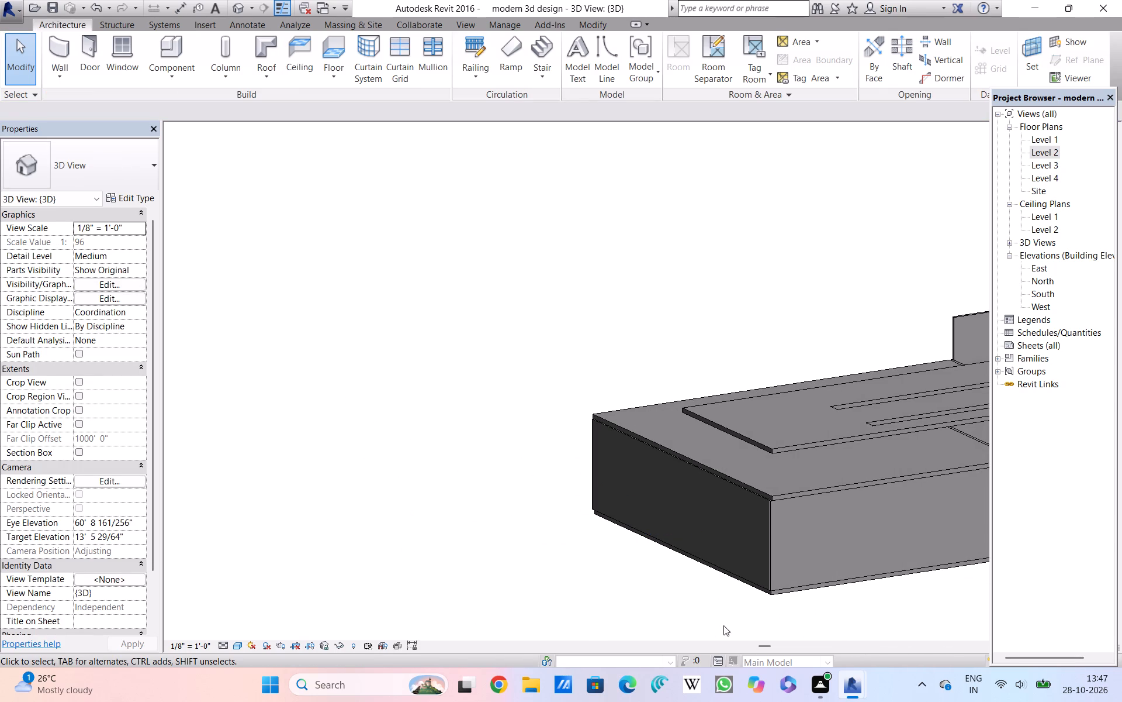
Examine the two front ceilings from below, around the balcony, slatted wall and gate.
{"action": "middle_click_drag", "start_coordinate": [749, 581], "coordinate": [547, 519], "text": "shift"}
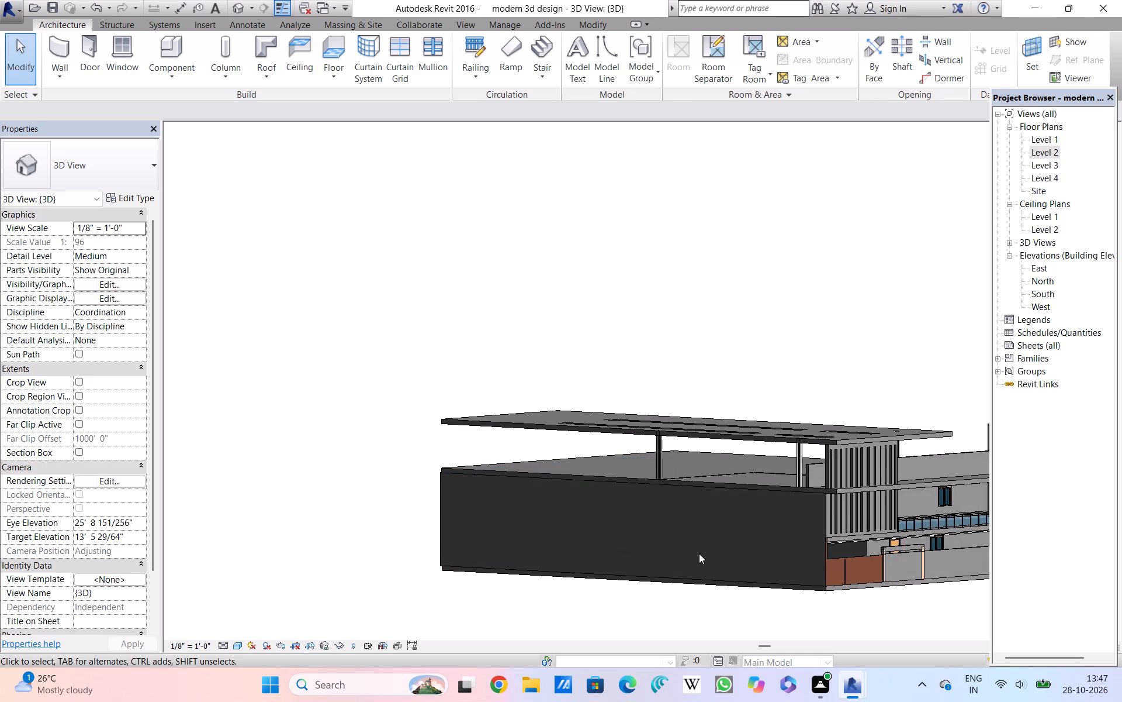
{"action": "middle_click_drag", "start_coordinate": [912, 574], "coordinate": [864, 534], "text": "shift"}
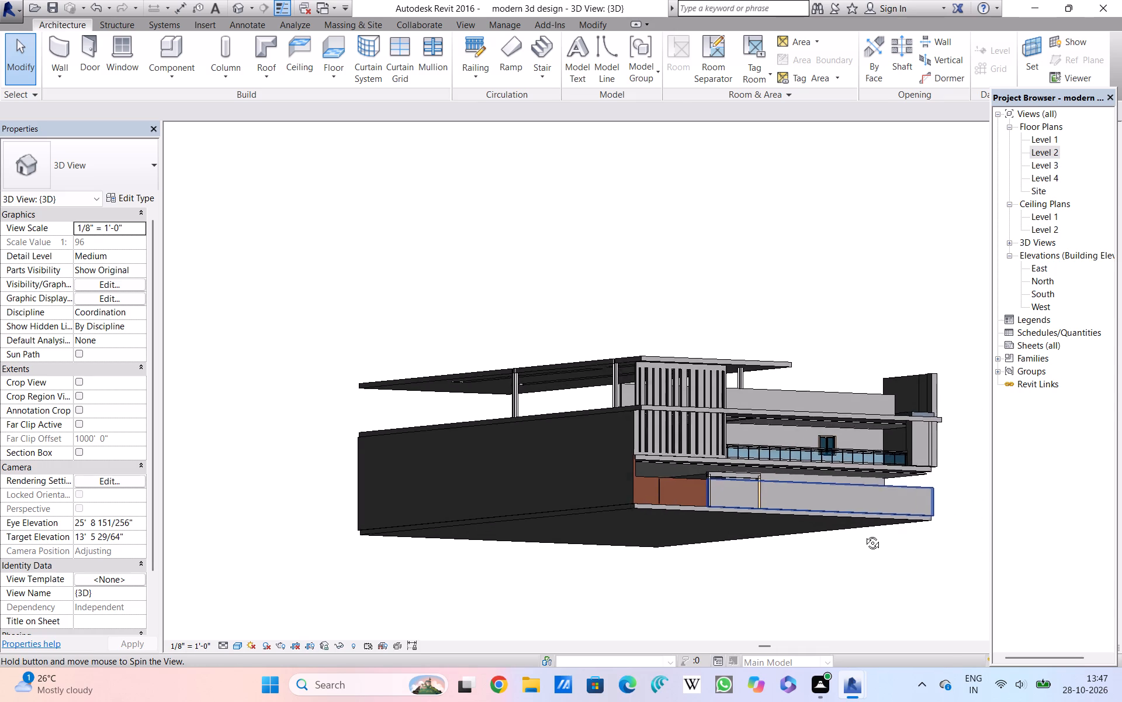
{"action": "middle_click_drag", "start_coordinate": [864, 534], "coordinate": [865, 516], "text": "shift"}
{"action": "scroll", "coordinate": [854, 508], "scroll_direction": "down", "scroll_amount": 1}
{"action": "middle_click", "coordinate": [854, 507], "text": "shift"}
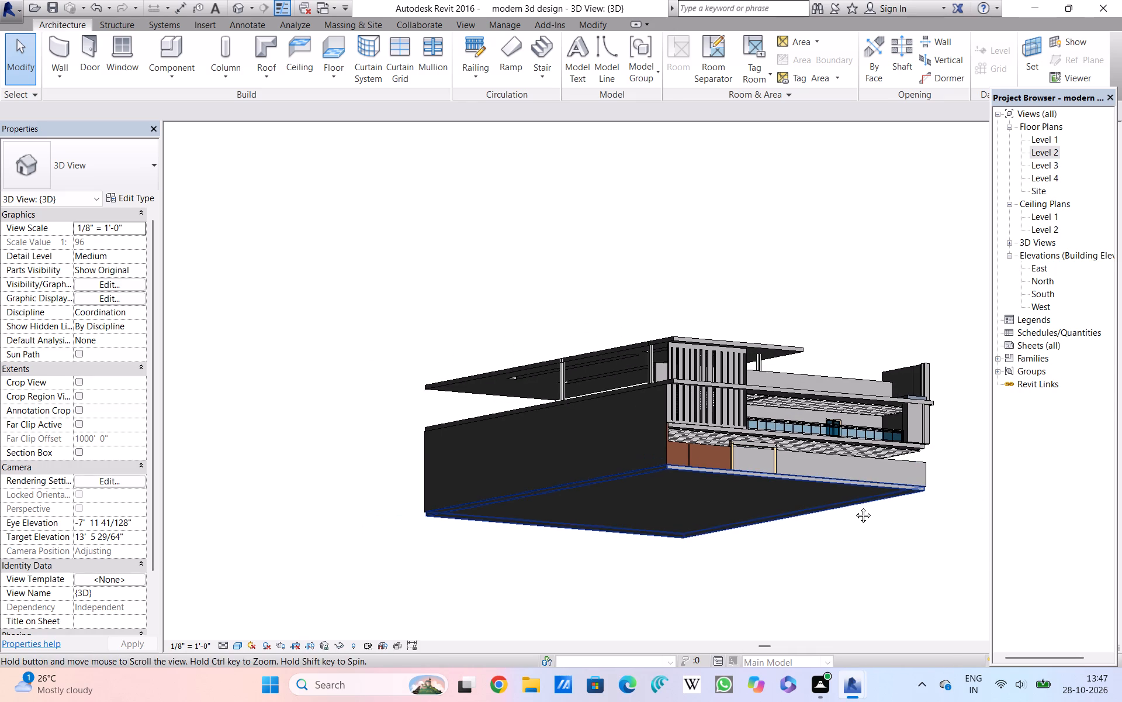
{"action": "middle_click_drag", "start_coordinate": [854, 507], "coordinate": [855, 573]}
{"action": "scroll", "coordinate": [846, 511], "scroll_direction": "up", "scroll_amount": 4}
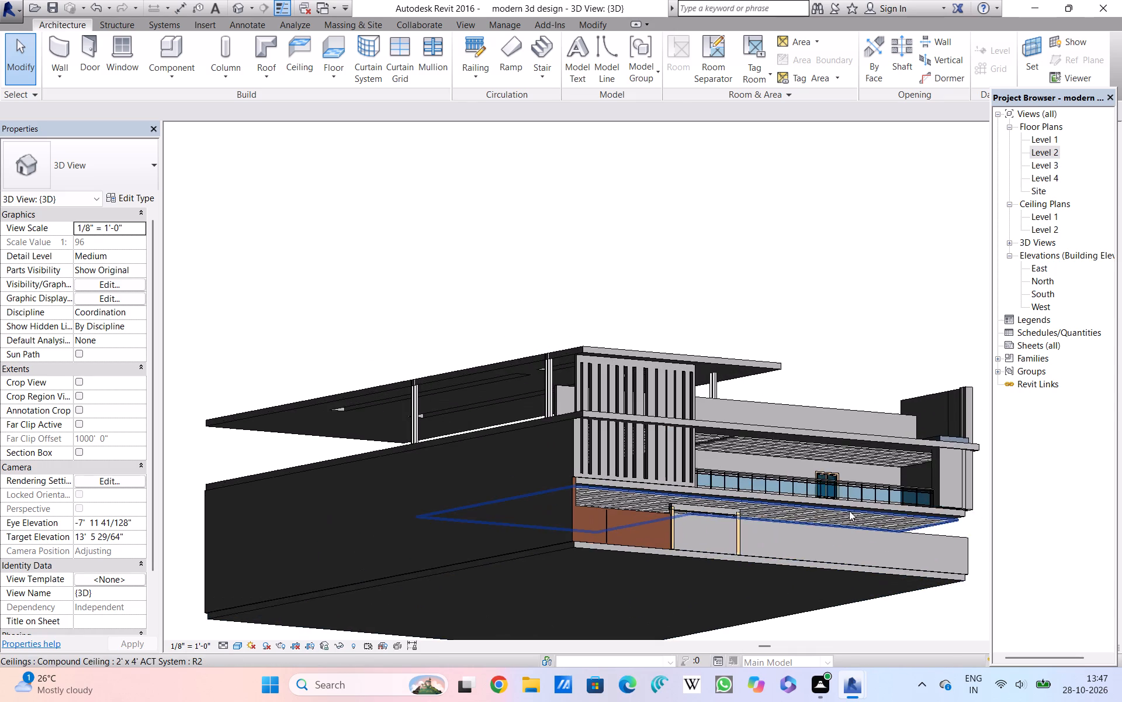
{"action": "scroll", "coordinate": [849, 511], "scroll_direction": "up", "scroll_amount": 9}
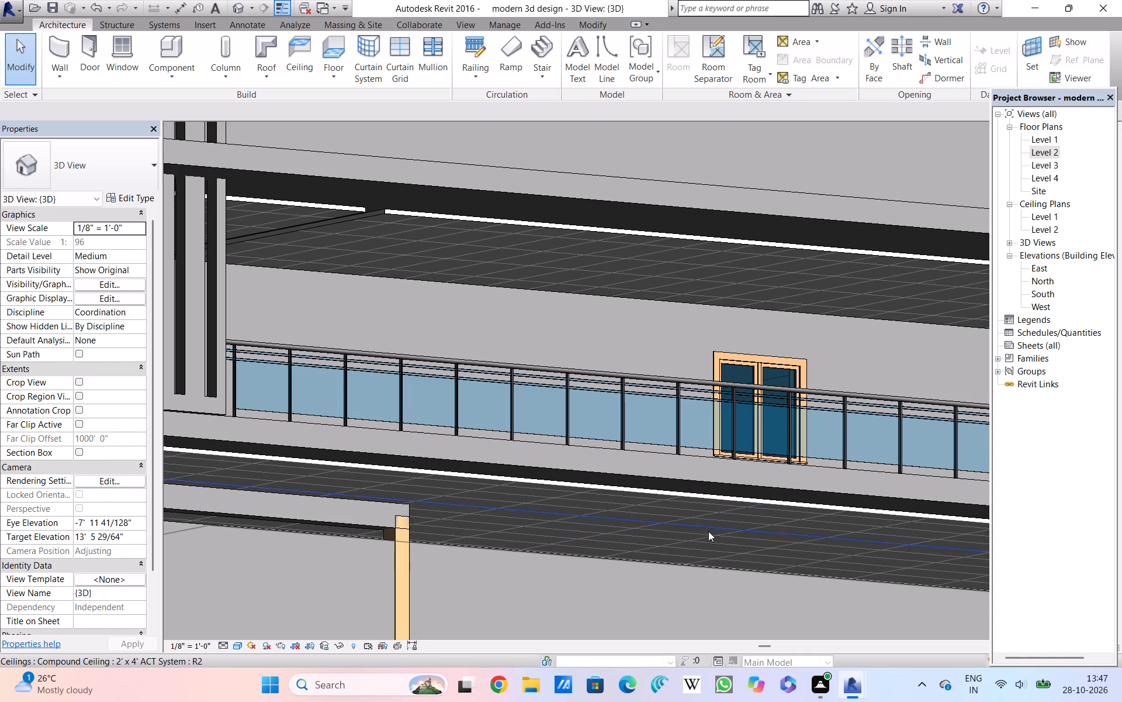
{"action": "middle_click_drag", "start_coordinate": [736, 551], "coordinate": [752, 539], "text": "shift"}
{"action": "scroll", "coordinate": [610, 493], "scroll_direction": "down", "scroll_amount": 2}
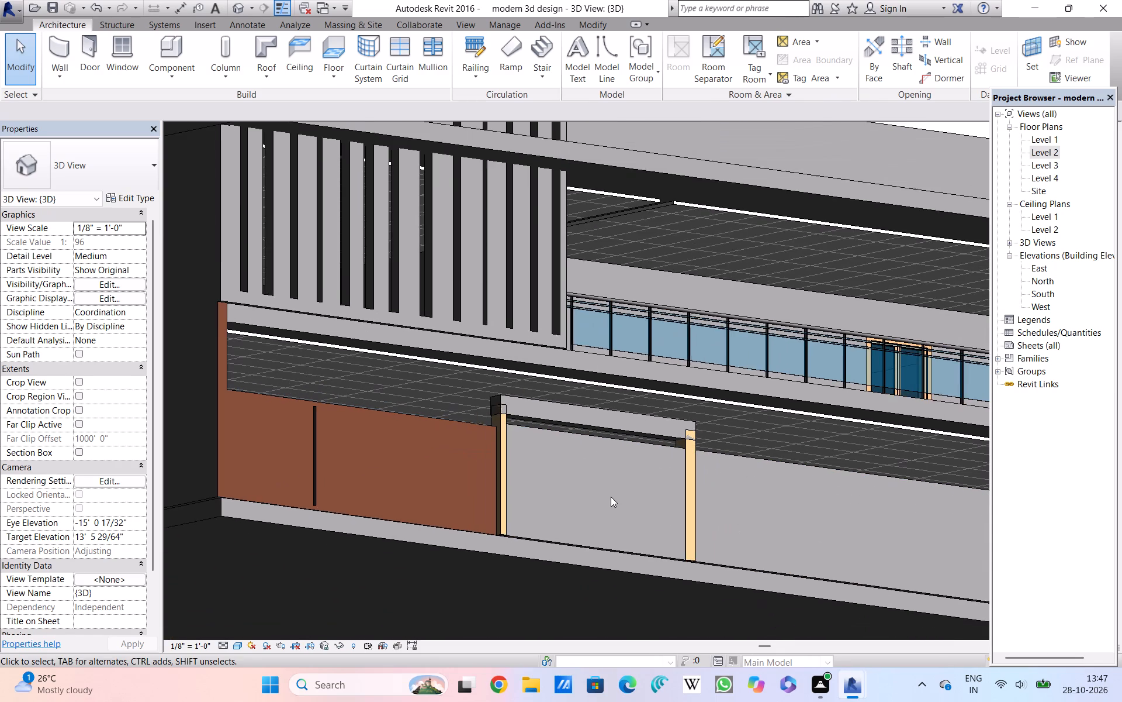
{"action": "scroll", "coordinate": [611, 497], "scroll_direction": "down", "scroll_amount": 2}
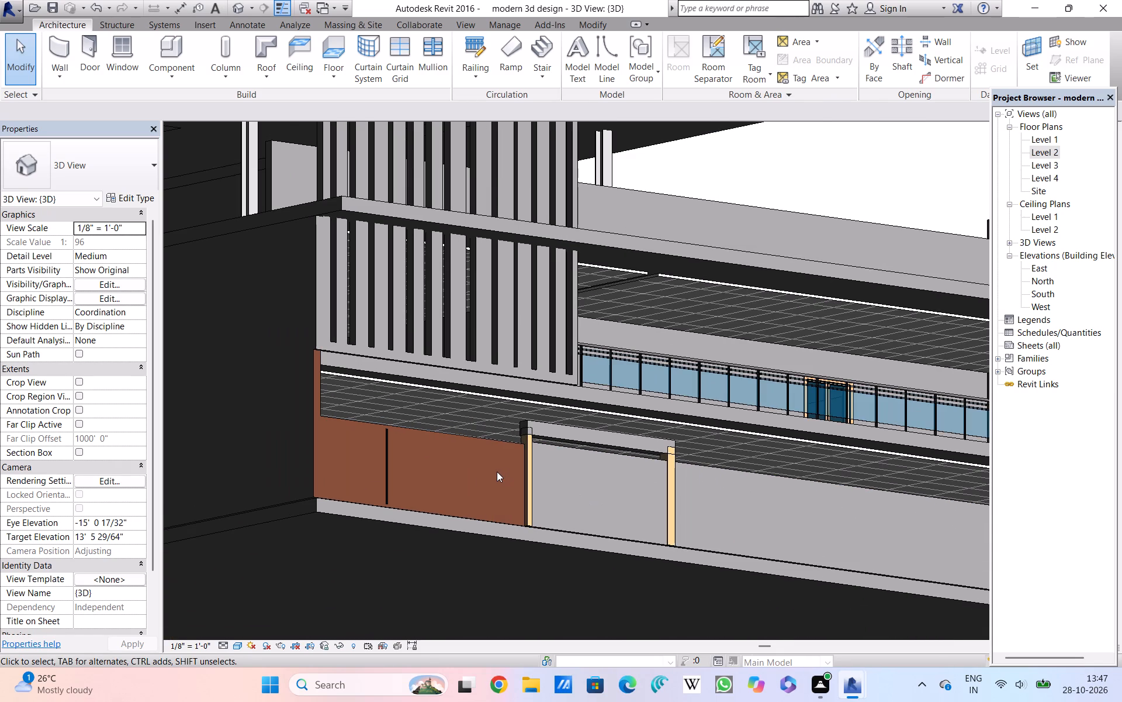
{"action": "middle_click_drag", "start_coordinate": [497, 472], "coordinate": [501, 479], "text": "shift"}
{"action": "scroll", "coordinate": [485, 467], "scroll_direction": "up", "scroll_amount": 3}
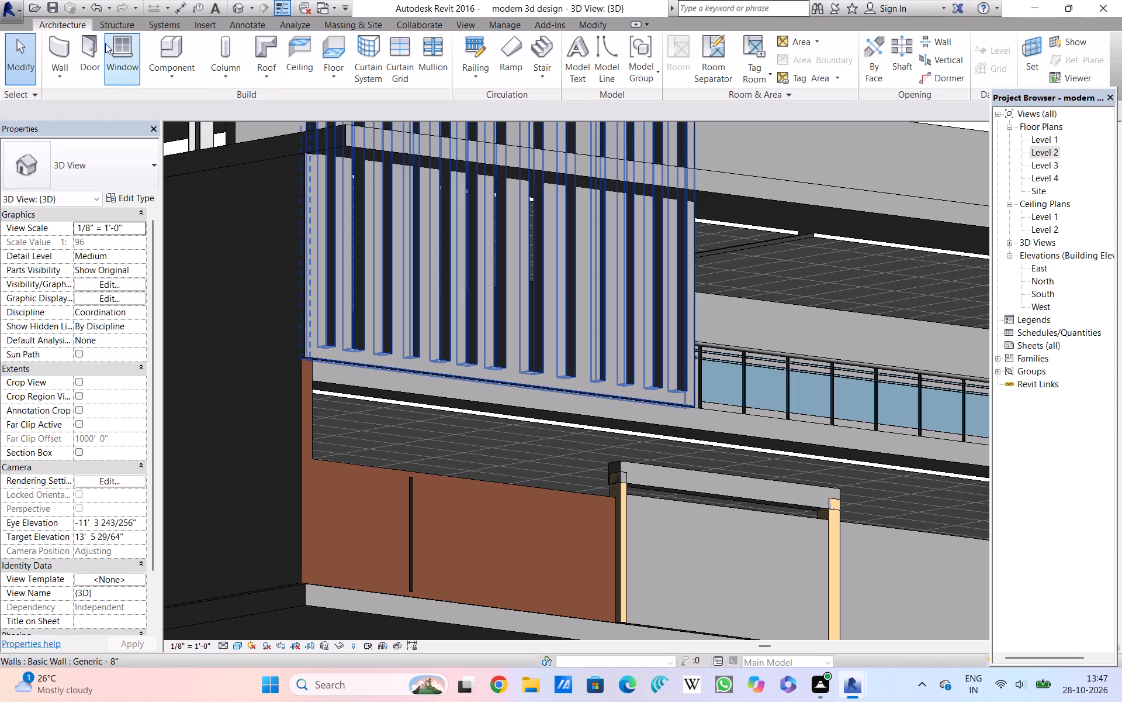
Load the Ceiling Light - Flat Round family from the library's Lighting, MEP, Internal folder for placement as a component.
{"action": "left_click", "coordinate": [153, 50]}
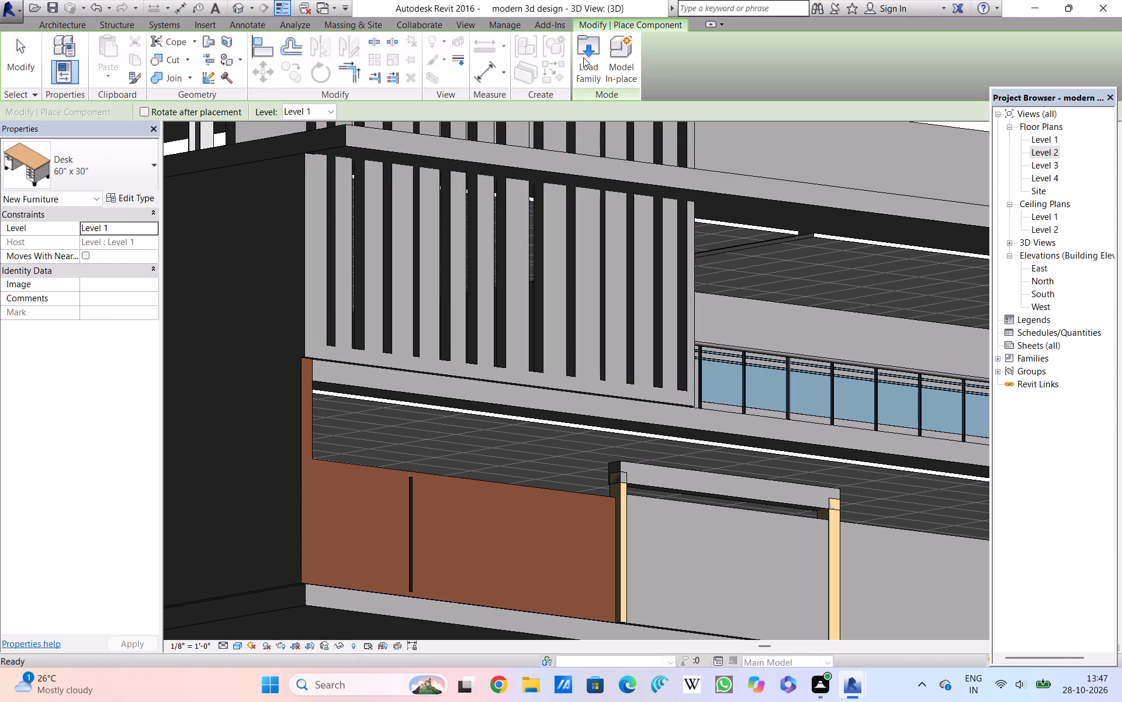
{"action": "left_click", "coordinate": [580, 57]}
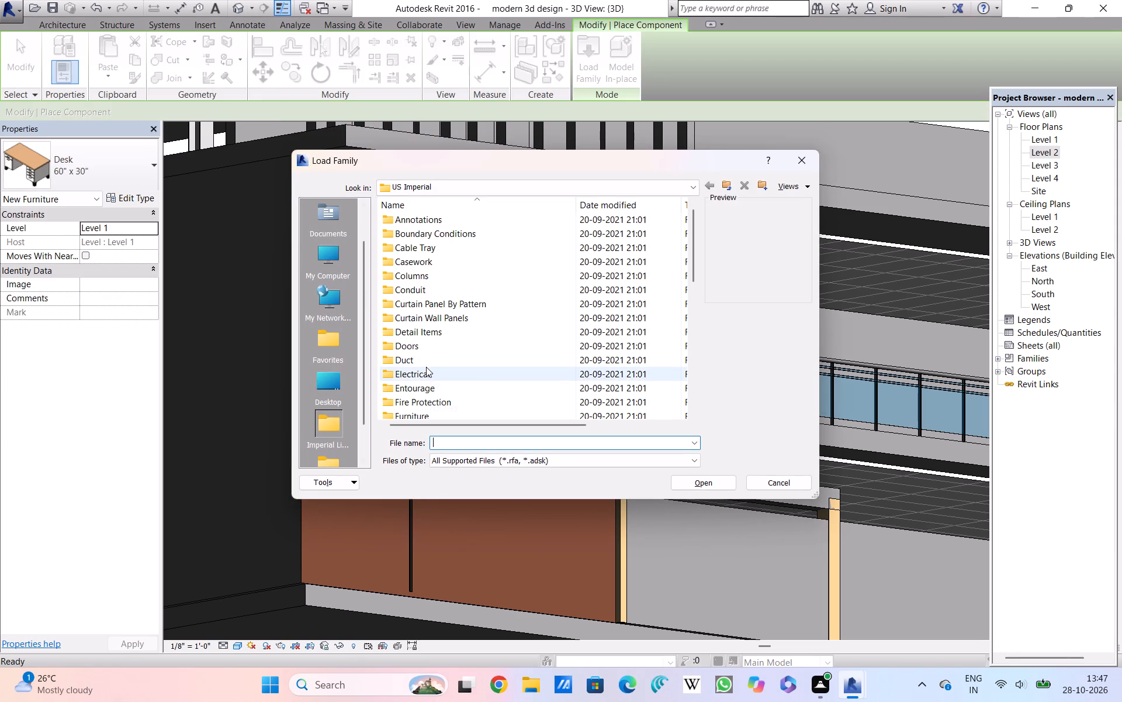
{"action": "scroll", "coordinate": [426, 367], "scroll_direction": "down", "scroll_amount": 1}
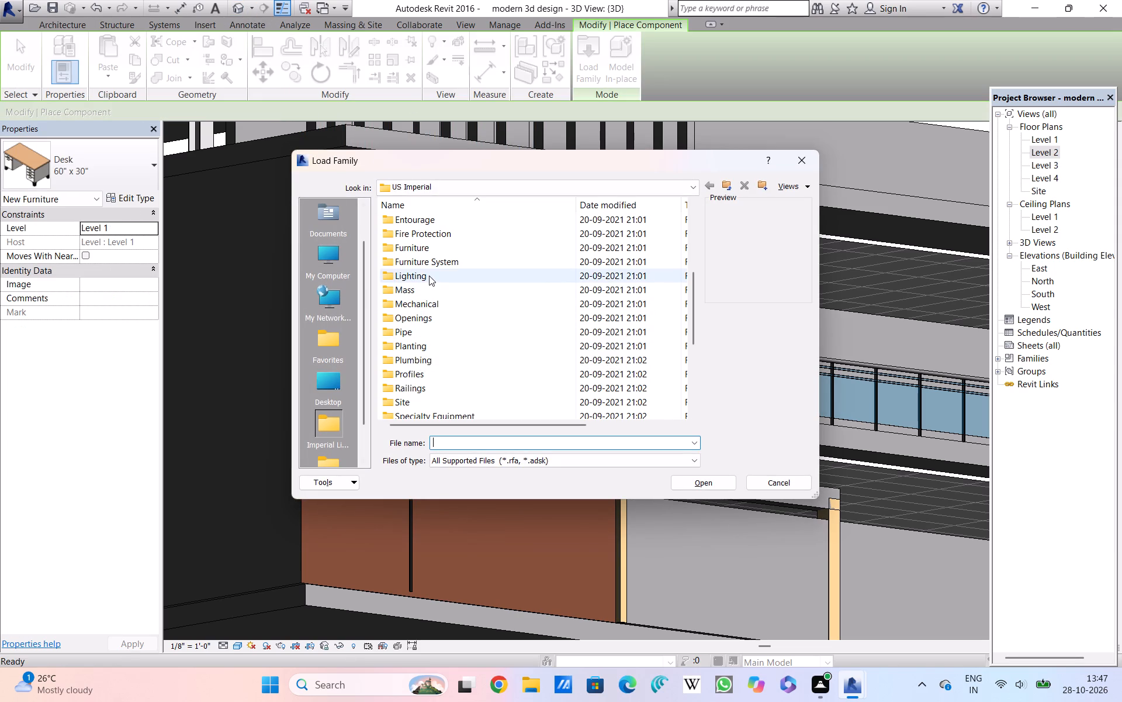
{"action": "left_click", "coordinate": [429, 276]}
{"action": "left_click", "coordinate": [683, 486]}
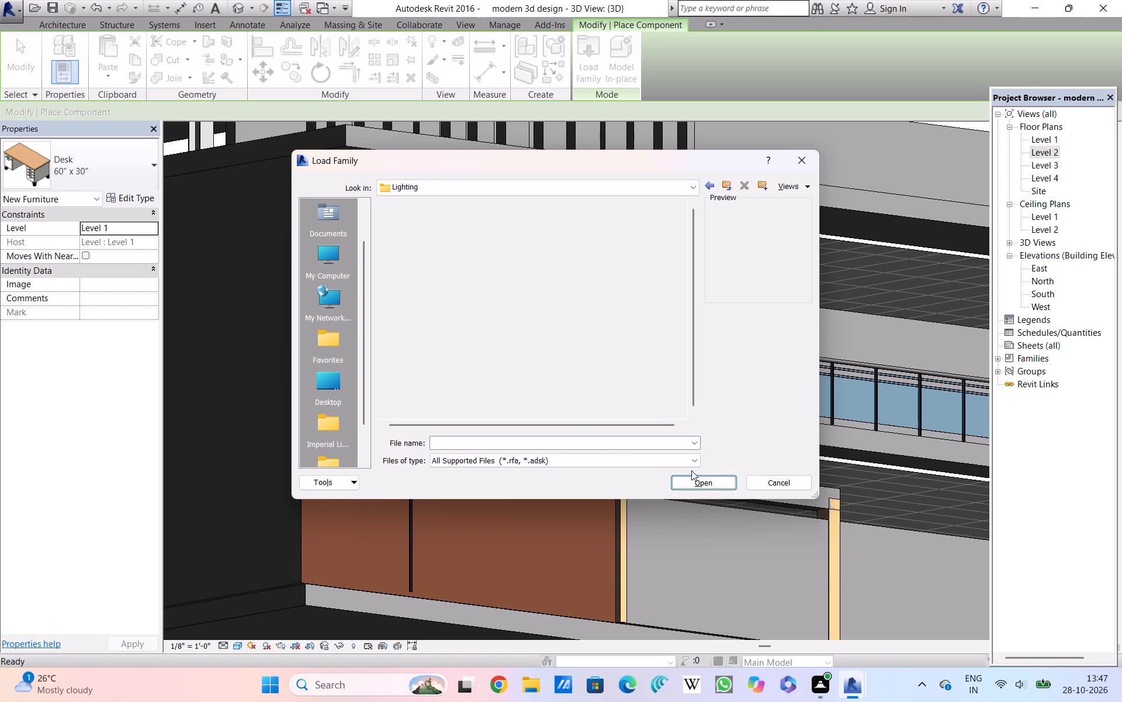
{"action": "left_click", "coordinate": [454, 228]}
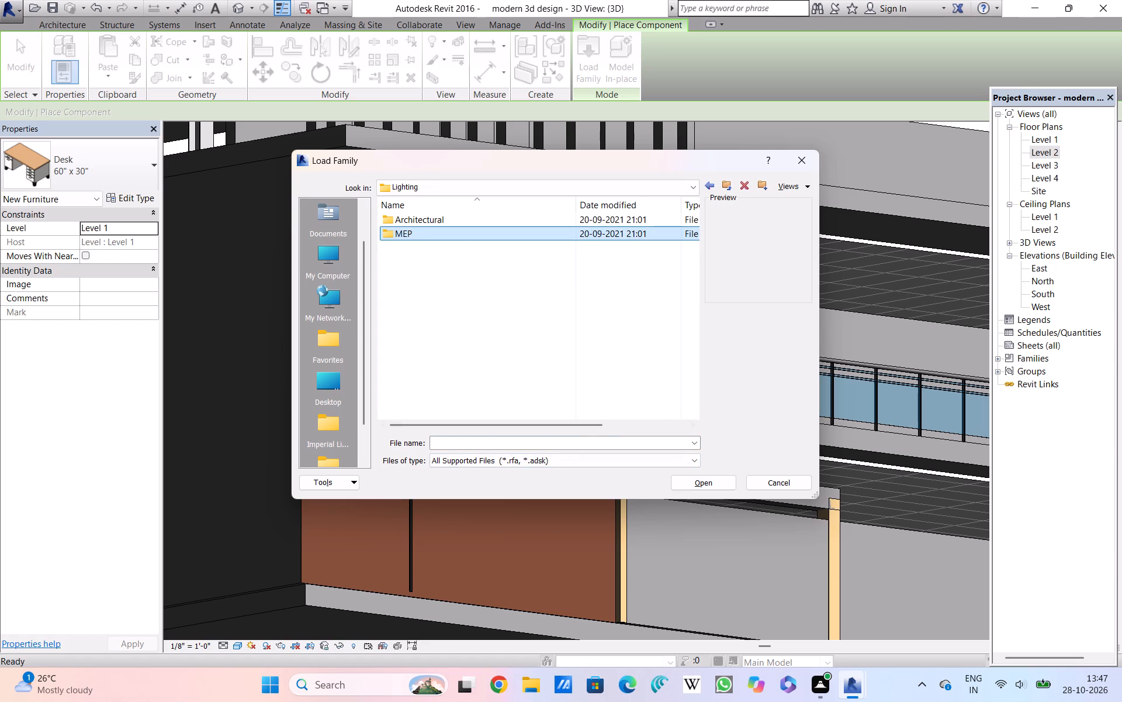
{"action": "left_click", "coordinate": [694, 479]}
{"action": "double_click", "coordinate": [403, 236]}
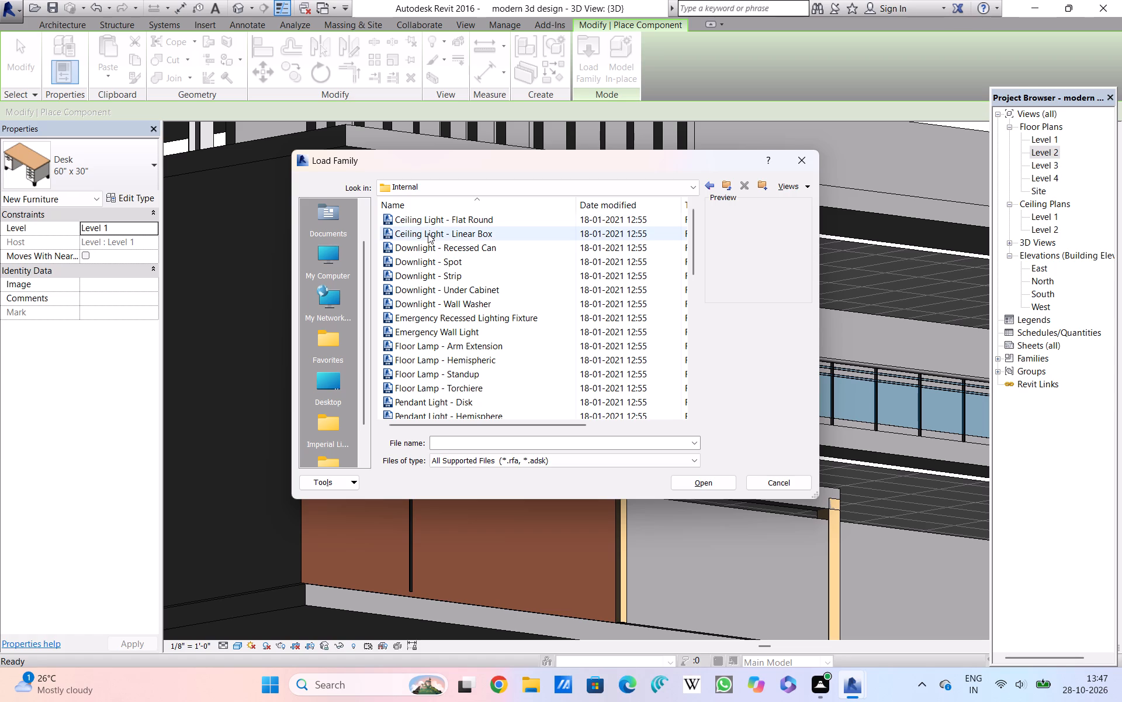
{"action": "left_click", "coordinate": [429, 222]}
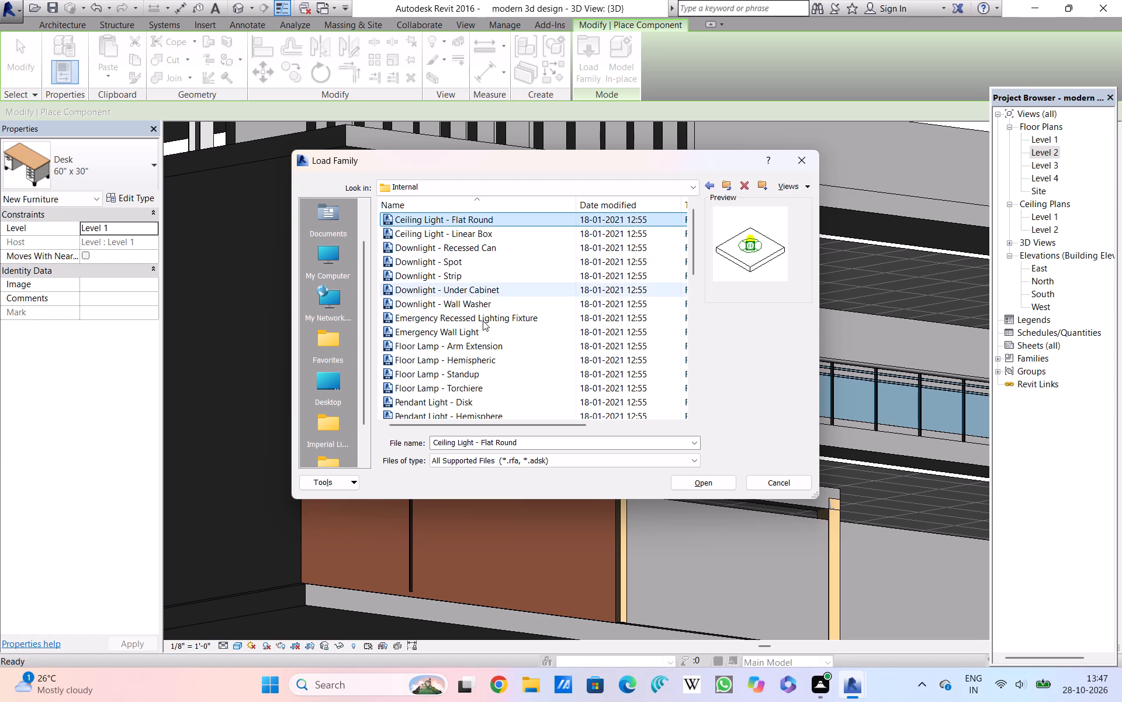
{"action": "left_click", "coordinate": [692, 477]}
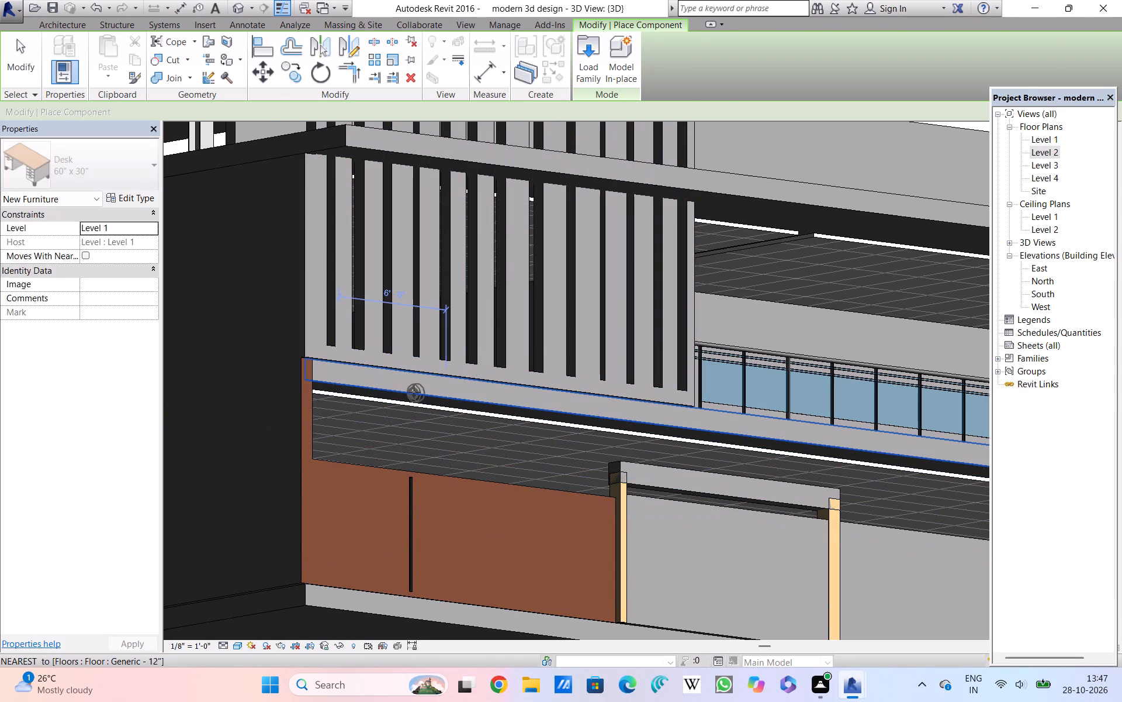
Place three 60W - 120V flat round ceiling lights on the lower front ceiling, beneath the slatted wall beside the gate.
{"action": "left_click", "coordinate": [383, 409]}
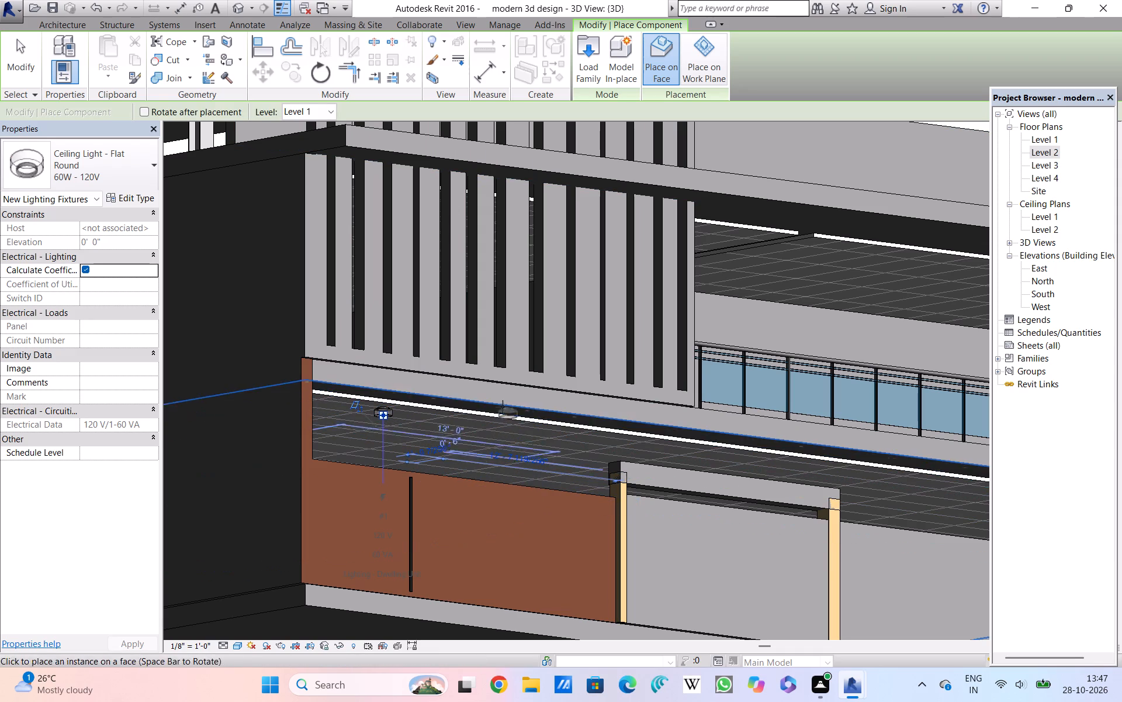
{"action": "scroll", "coordinate": [519, 457], "scroll_direction": "up", "scroll_amount": 5}
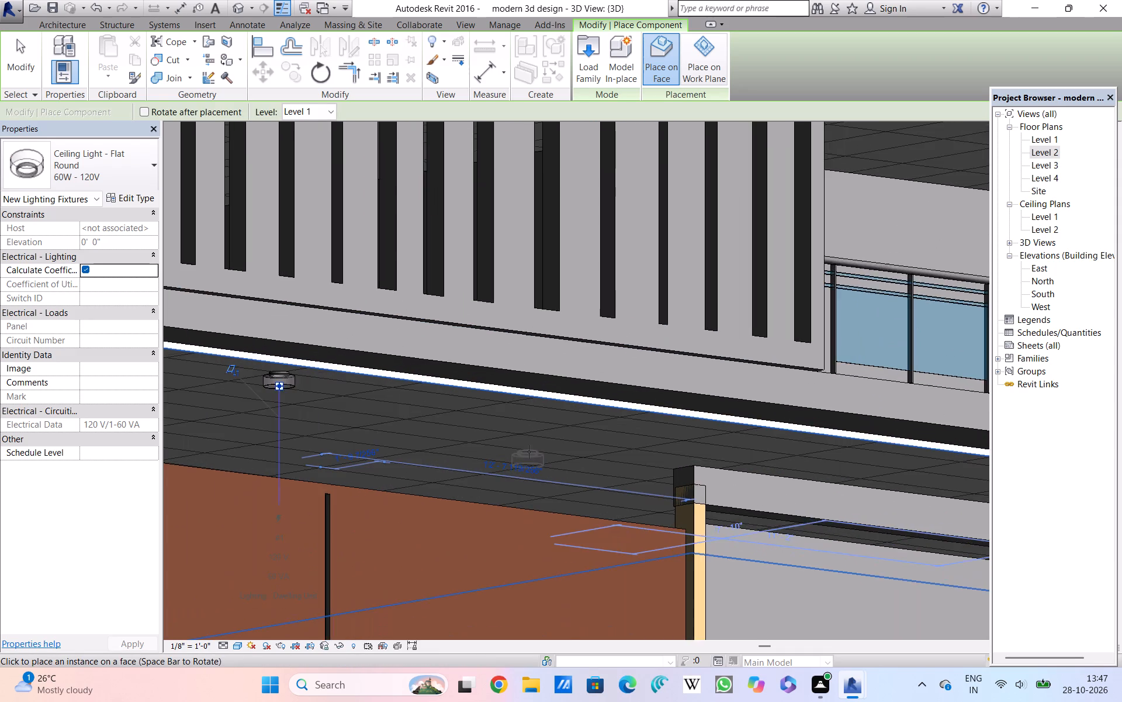
{"action": "left_click", "coordinate": [510, 448]}
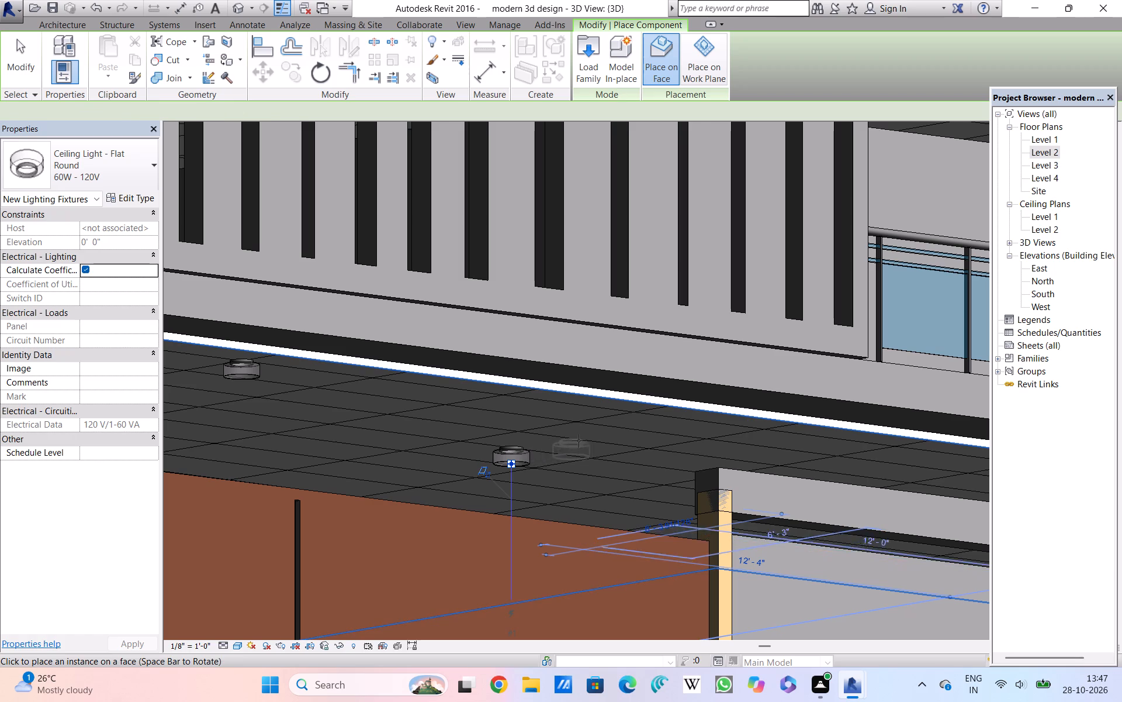
{"action": "left_click", "coordinate": [234, 445]}
Place five flat round ceiling lights spread across the upper ceiling above the balcony, and finish placing components.
{"action": "scroll", "coordinate": [321, 449], "scroll_direction": "down", "scroll_amount": 4}
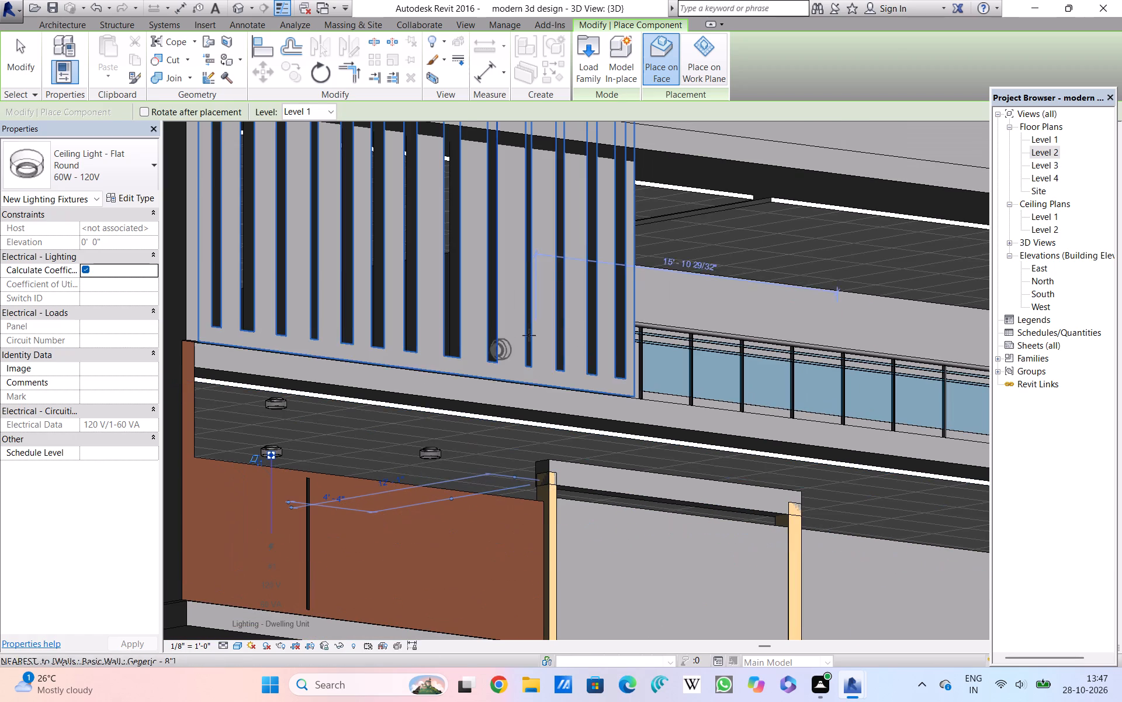
{"action": "scroll", "coordinate": [673, 270], "scroll_direction": "down", "scroll_amount": 7}
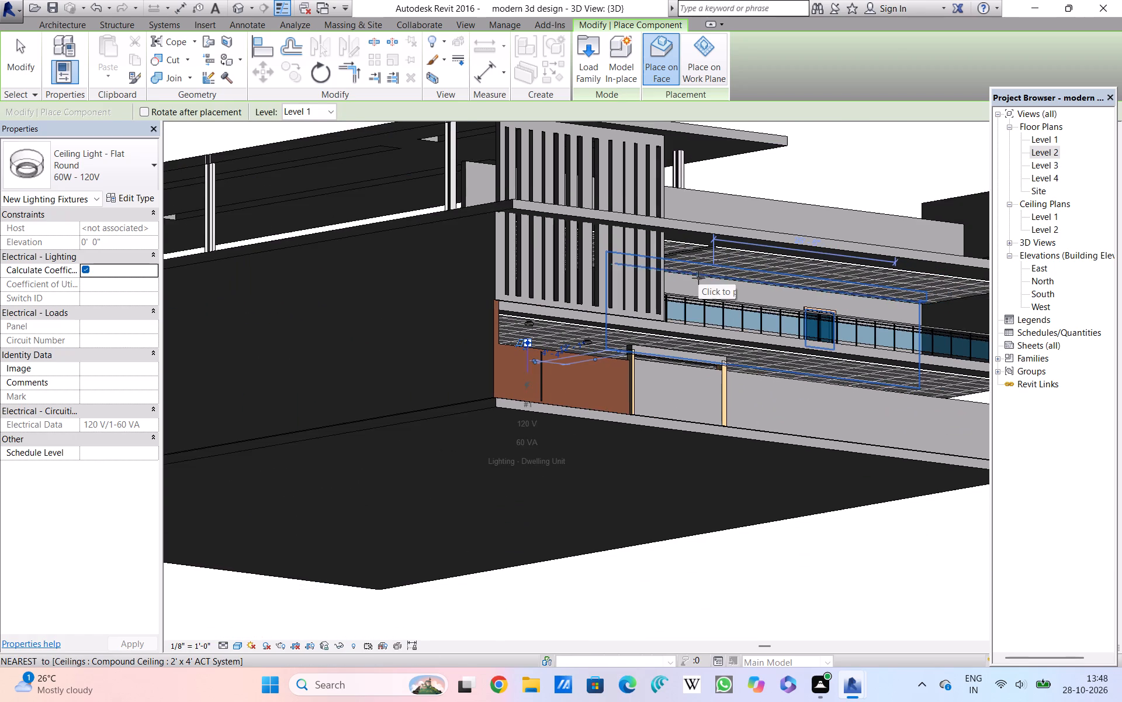
{"action": "middle_click_drag", "start_coordinate": [698, 278], "coordinate": [503, 382]}
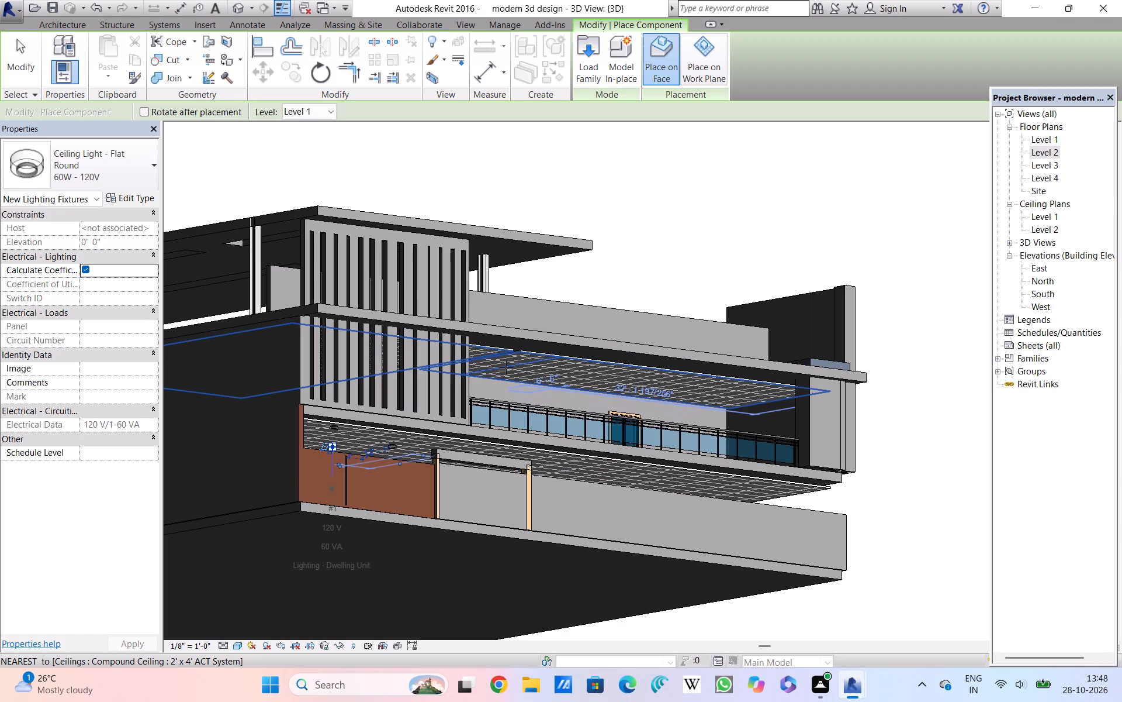
{"action": "double_click", "coordinate": [506, 367]}
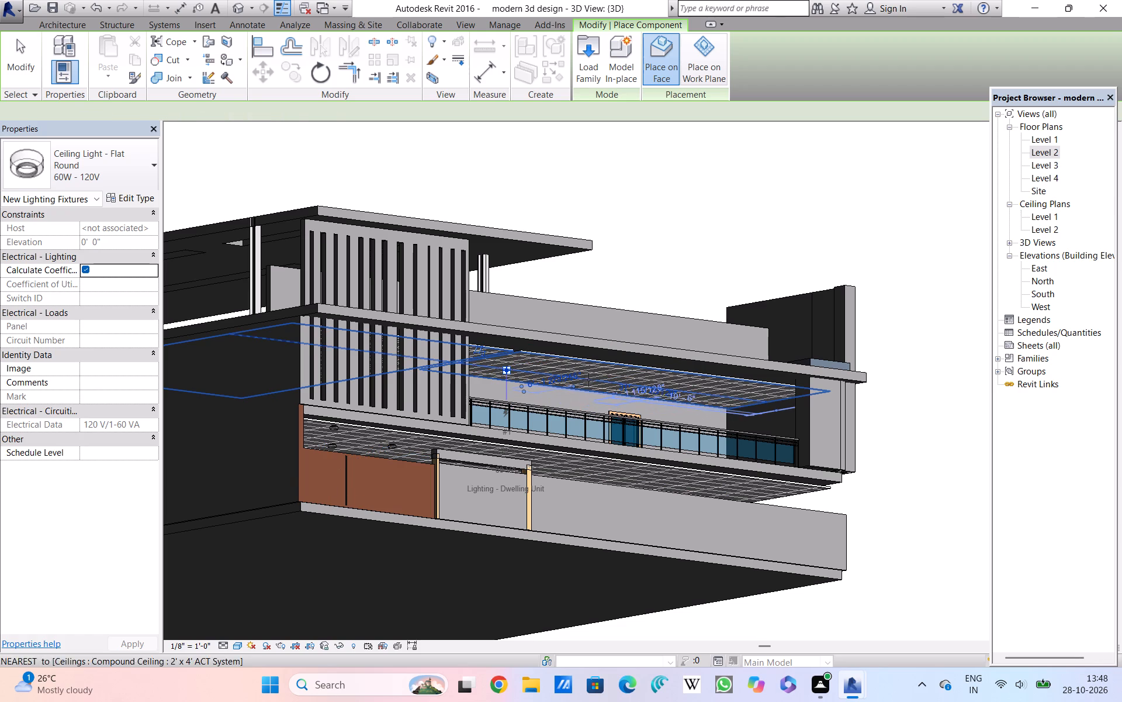
{"action": "left_click", "coordinate": [590, 379]}
{"action": "left_click", "coordinate": [699, 391]}
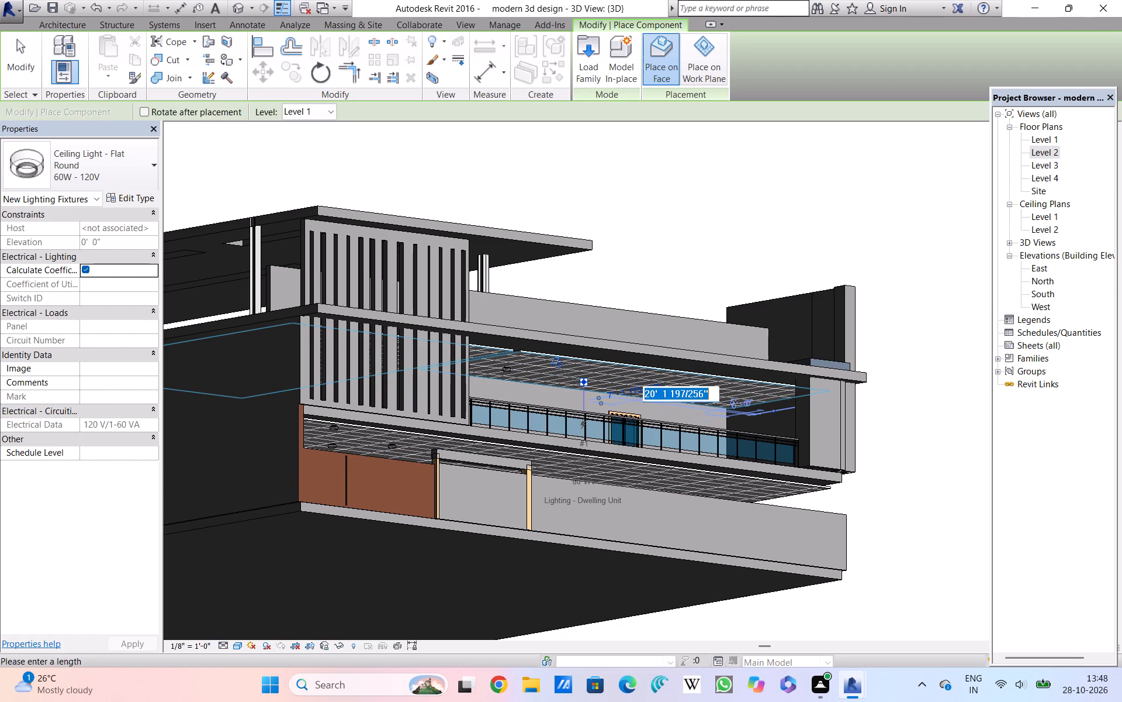
{"action": "left_click", "coordinate": [754, 412]}
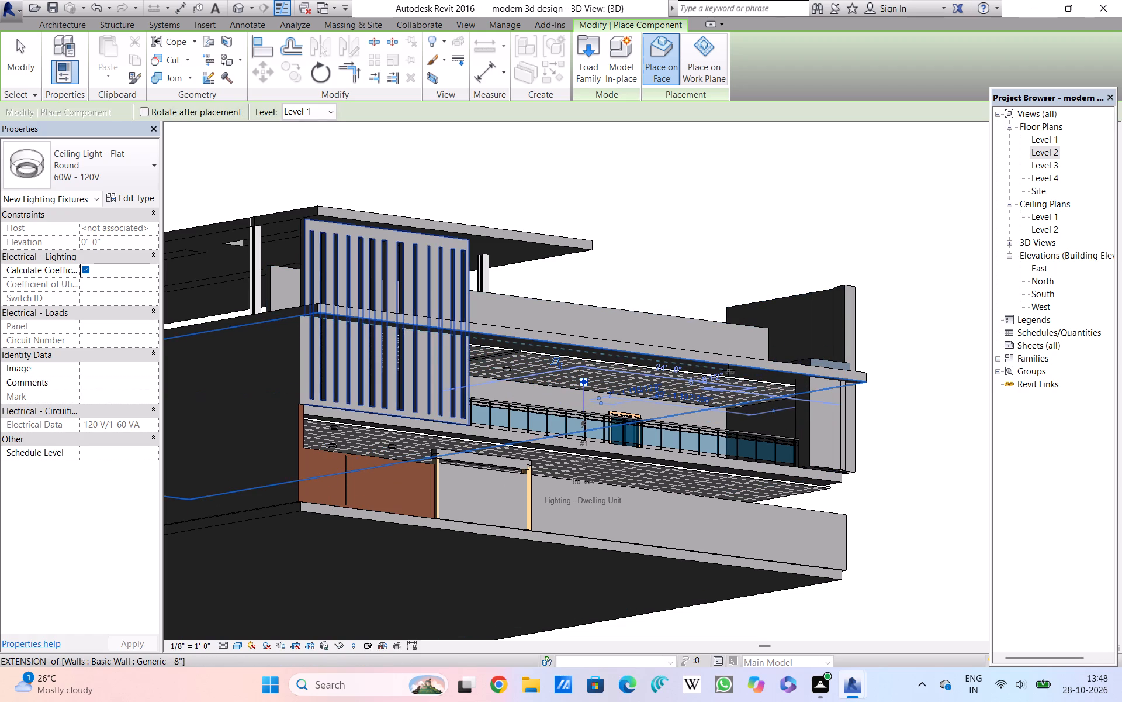
{"action": "scroll", "coordinate": [730, 369], "scroll_direction": "up", "scroll_amount": 9}
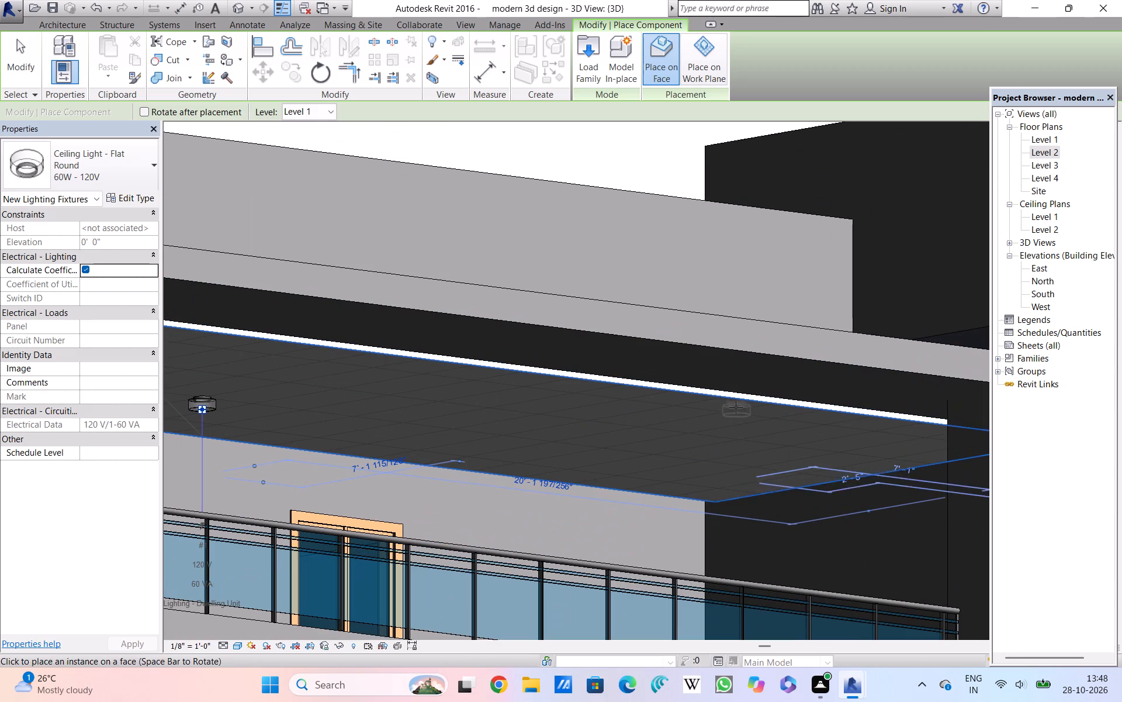
{"action": "left_click", "coordinate": [735, 416]}
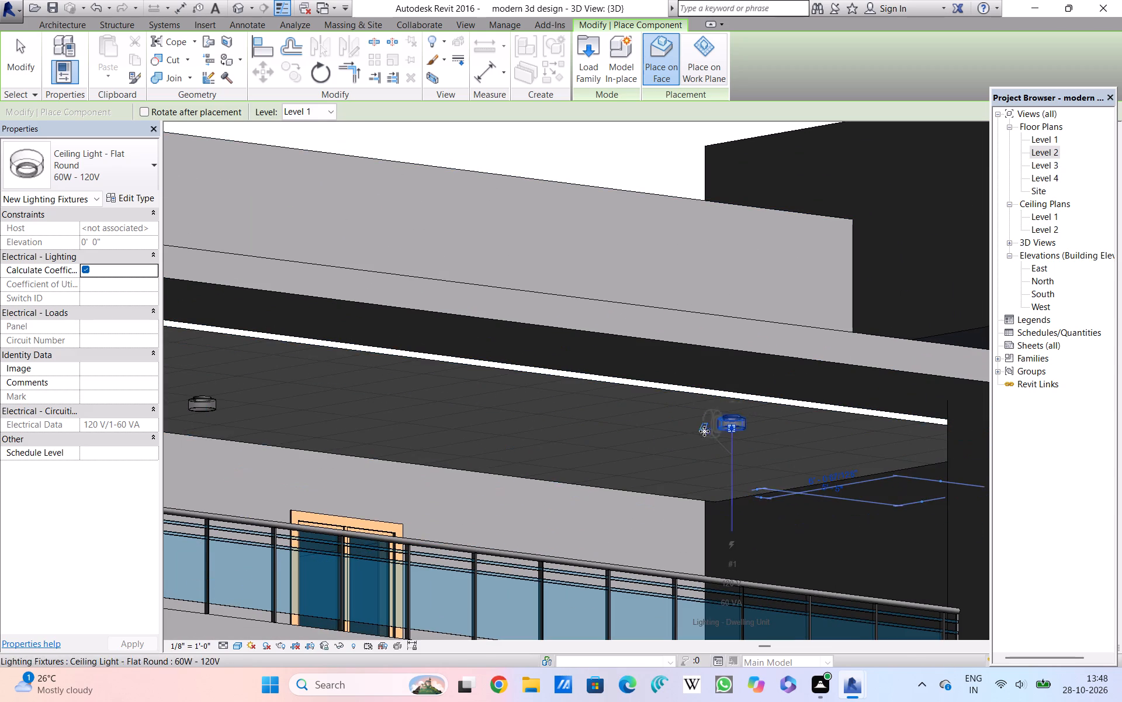
{"action": "double_click", "coordinate": [638, 466]}
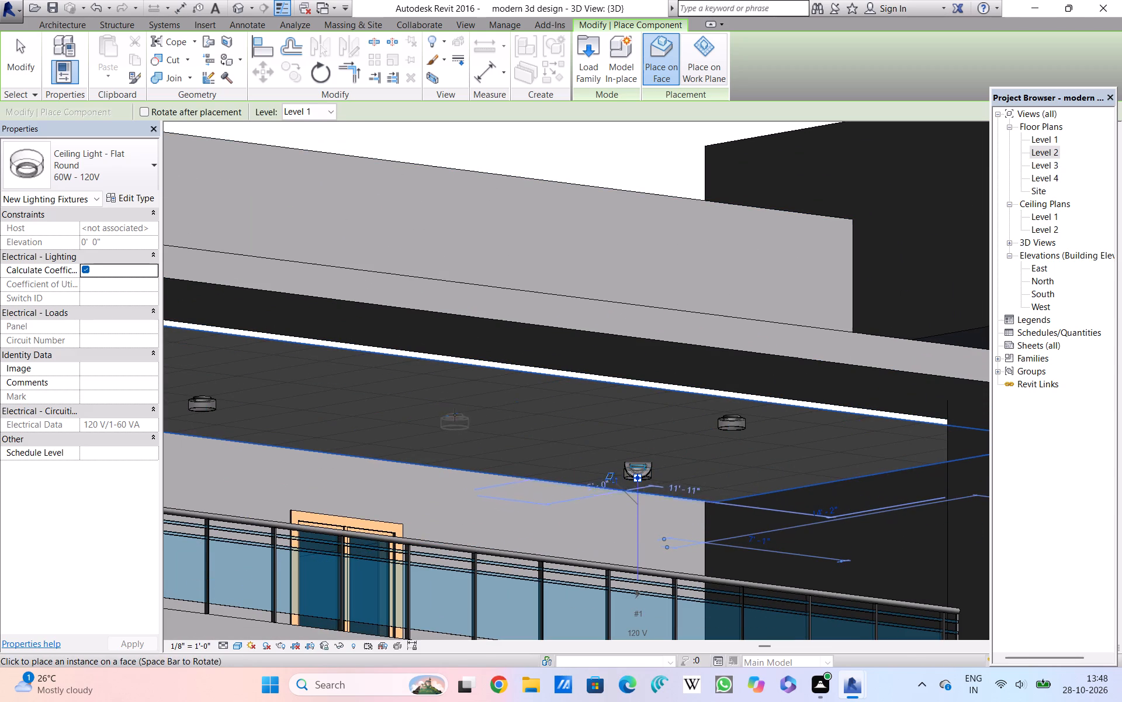
{"action": "left_click", "coordinate": [455, 415]}
{"action": "scroll", "coordinate": [542, 421], "scroll_direction": "down", "scroll_amount": 7}
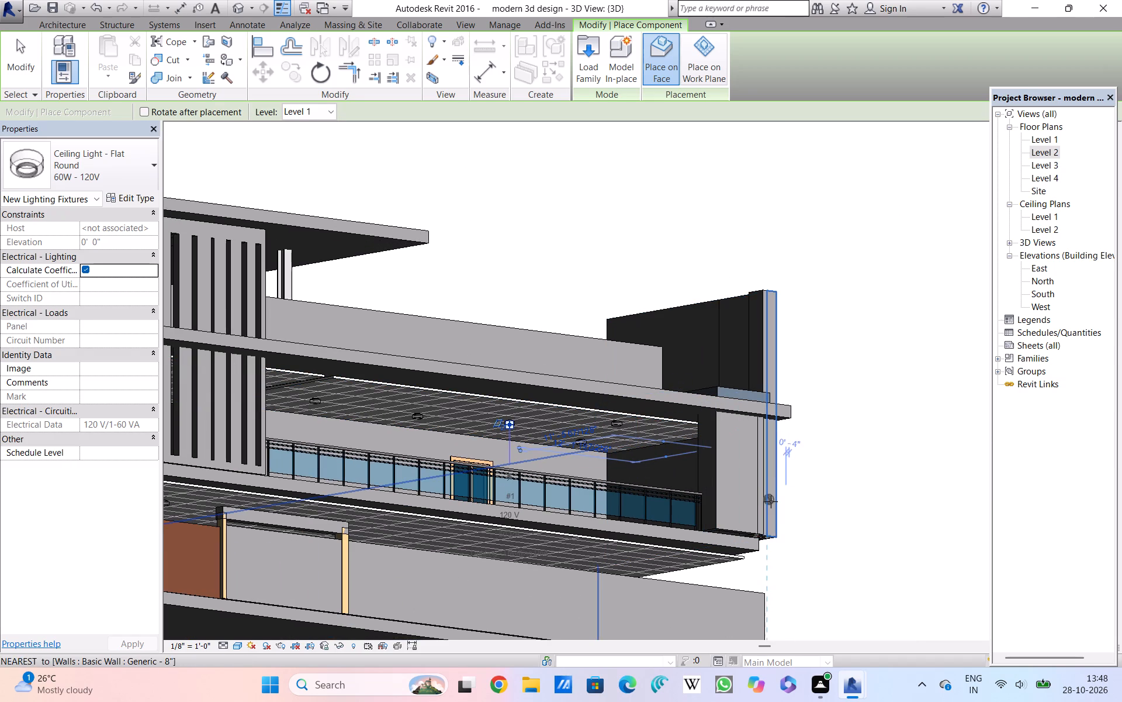
{"action": "key", "text": "Escape"}
{"action": "key", "text": "Escape"}
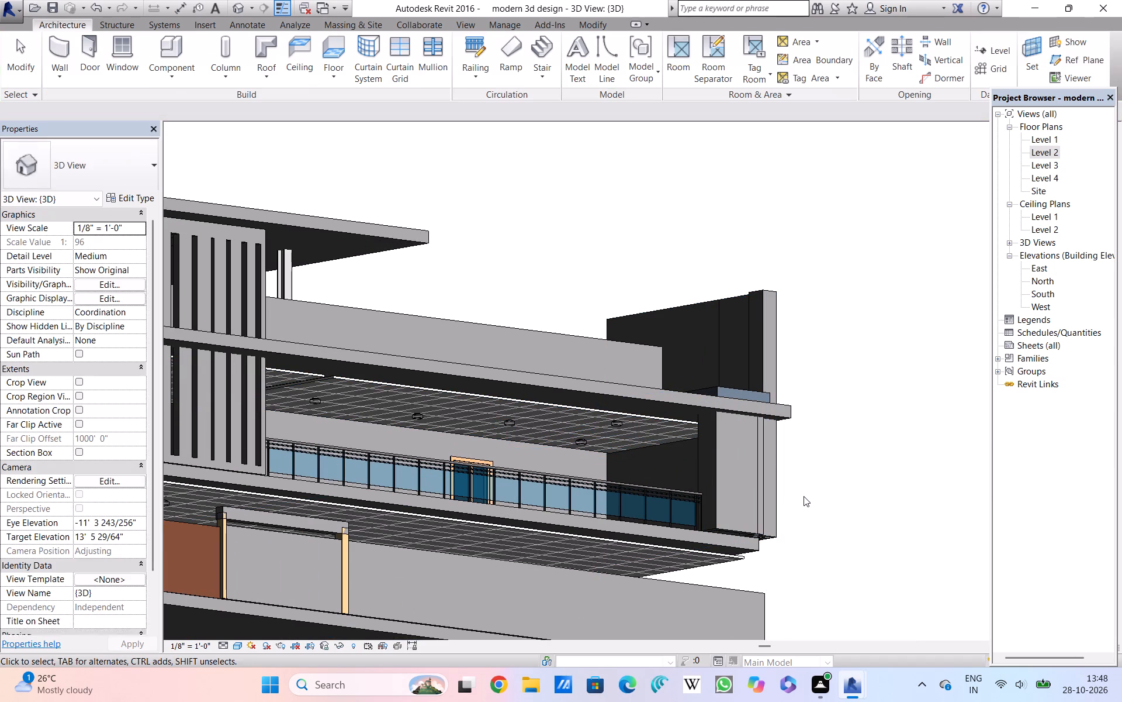
Examine the house front from above, around the roof, slatted wall and balcony railing.
{"action": "middle_click_drag", "start_coordinate": [804, 496], "coordinate": [842, 554], "text": "shift"}
{"action": "scroll", "coordinate": [804, 496], "scroll_direction": "down", "scroll_amount": 1, "text": "shift"}
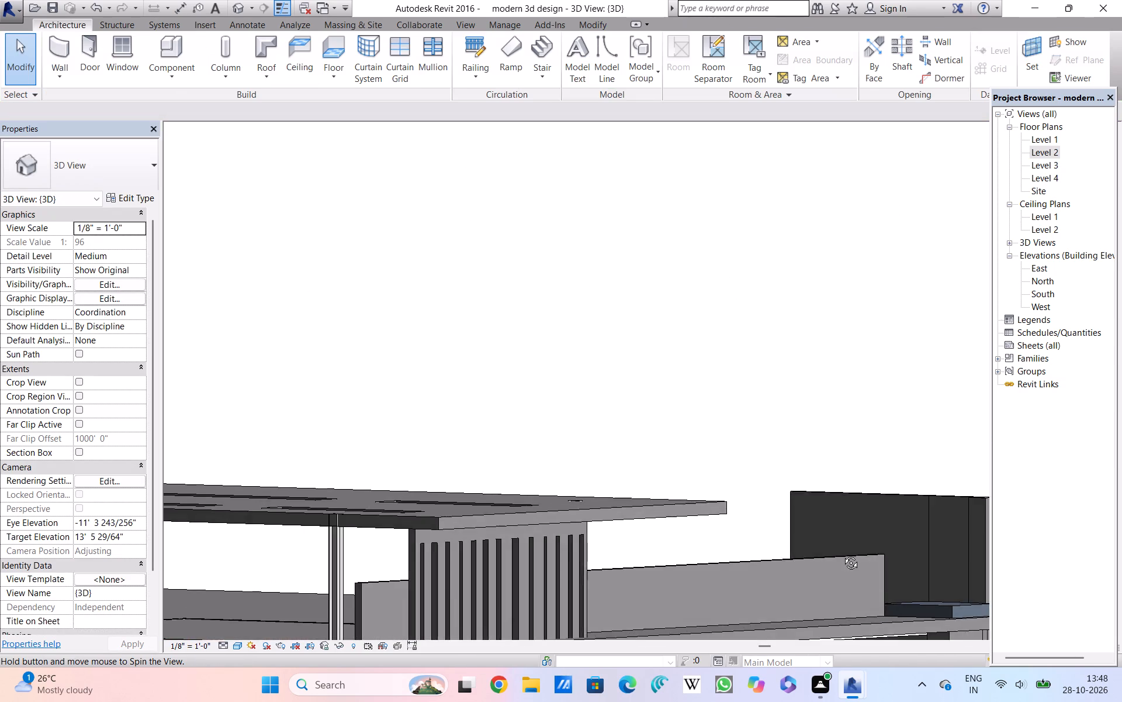
{"action": "middle_click_drag", "start_coordinate": [842, 554], "coordinate": [840, 548], "text": "shift"}
{"action": "scroll", "coordinate": [840, 547], "scroll_direction": "down", "scroll_amount": 7}
{"action": "middle_click_drag", "start_coordinate": [867, 556], "coordinate": [813, 586]}
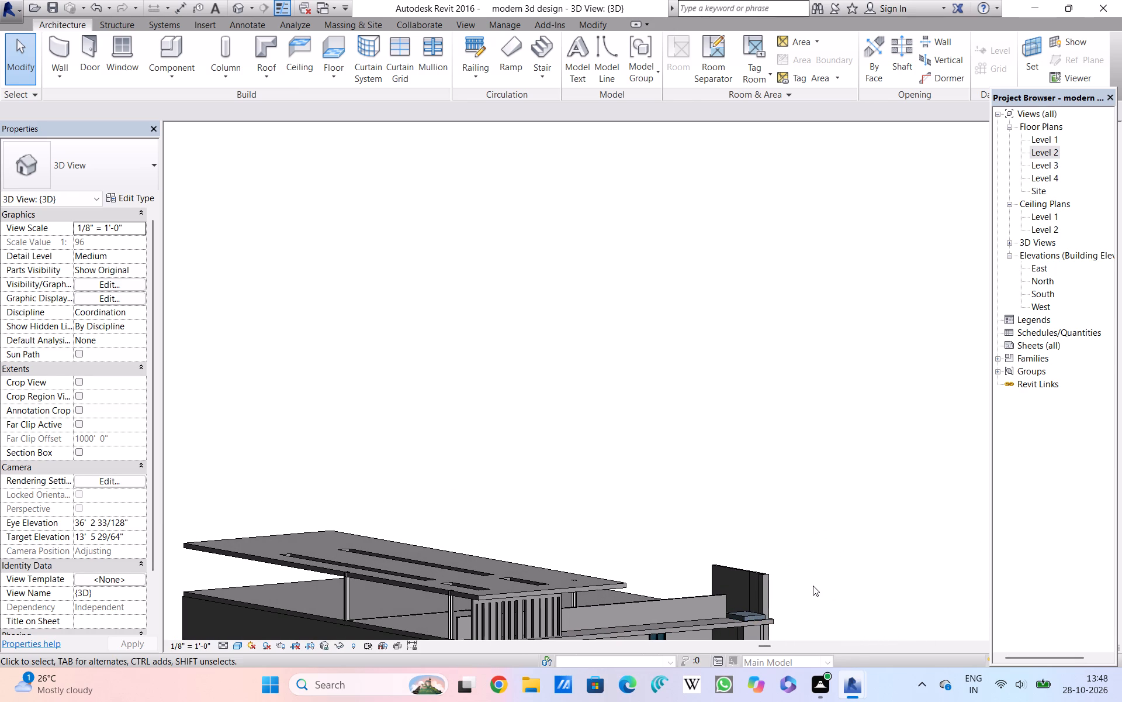
{"action": "middle_click_drag", "start_coordinate": [813, 586], "coordinate": [800, 591]}
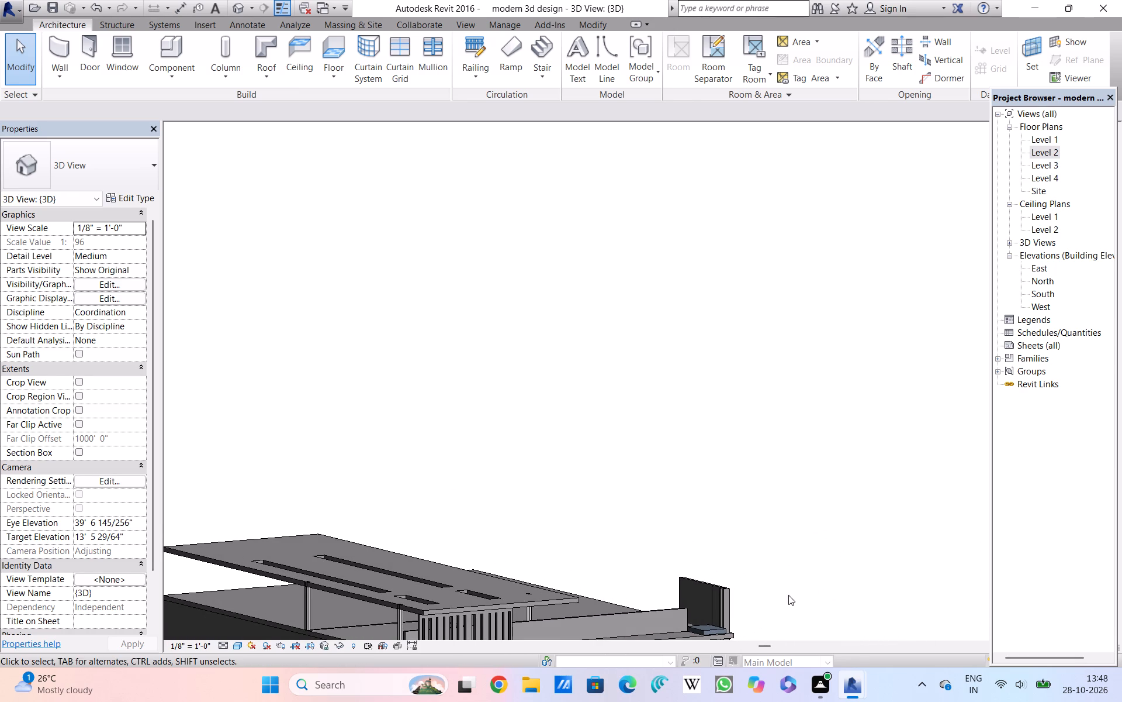
{"action": "middle_click_drag", "start_coordinate": [761, 607], "coordinate": [789, 522]}
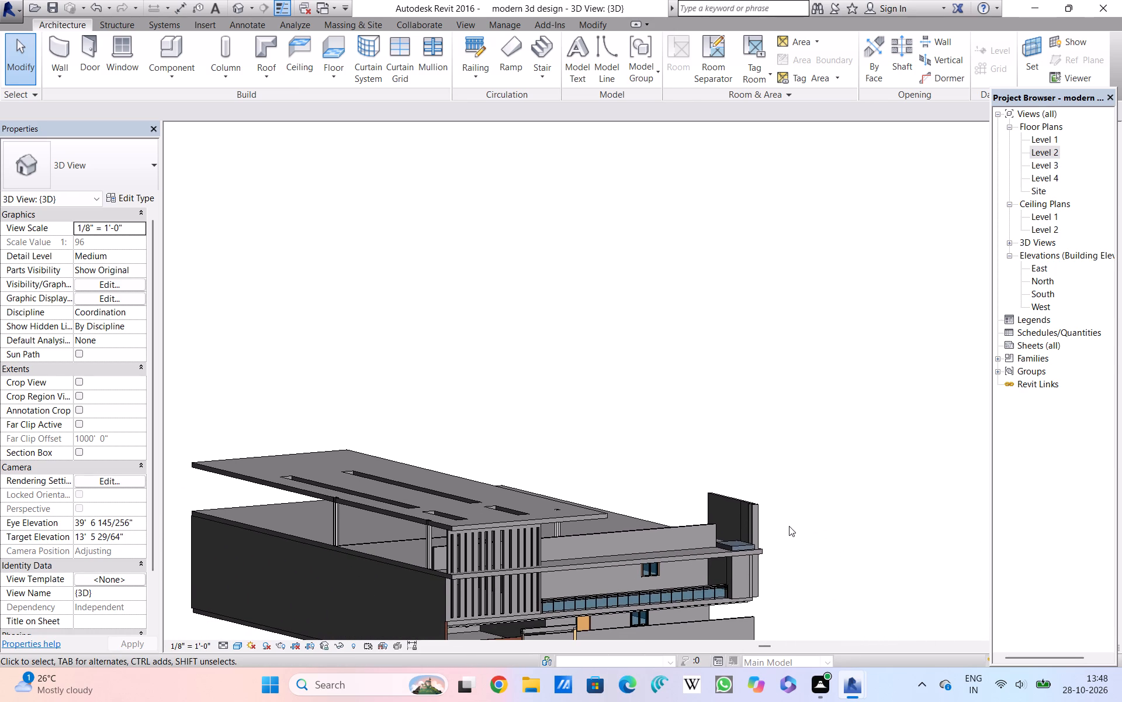
{"action": "middle_click_drag", "start_coordinate": [763, 547], "coordinate": [779, 536]}
{"action": "scroll", "coordinate": [612, 589], "scroll_direction": "up", "scroll_amount": 5}
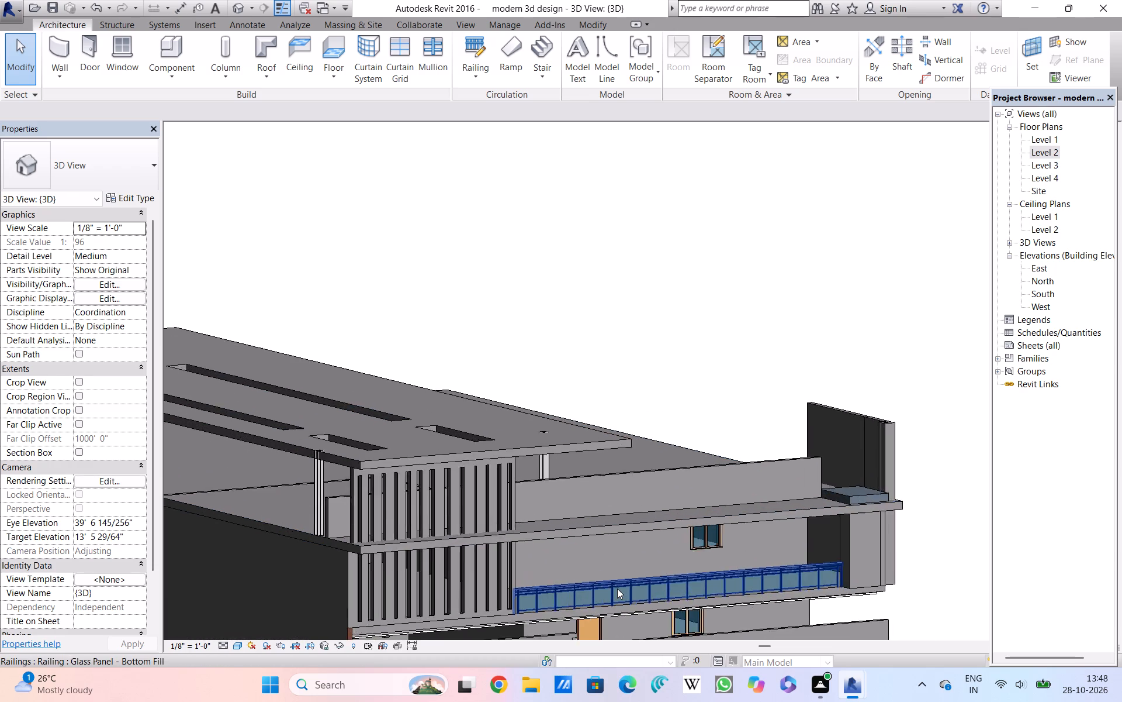
{"action": "scroll", "coordinate": [617, 589], "scroll_direction": "up", "scroll_amount": 4}
{"action": "middle_click_drag", "start_coordinate": [617, 587], "coordinate": [531, 517]}
{"action": "scroll", "coordinate": [528, 515], "scroll_direction": "down", "scroll_amount": 1}
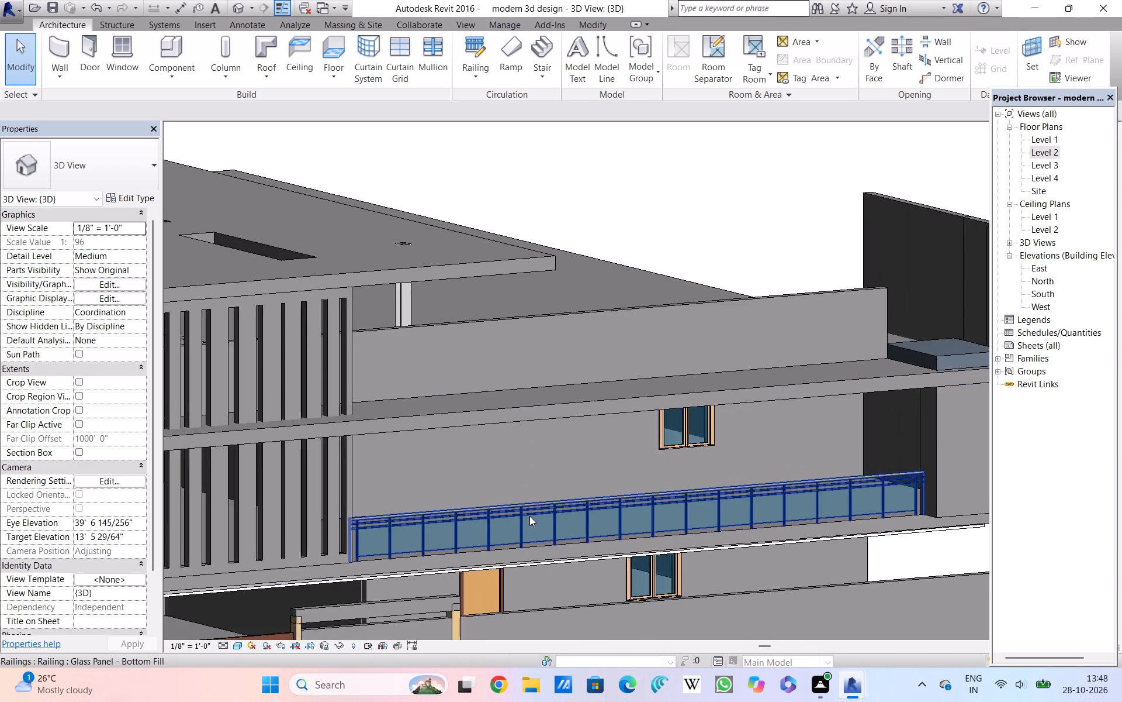
{"action": "scroll", "coordinate": [529, 516], "scroll_direction": "down", "scroll_amount": 2}
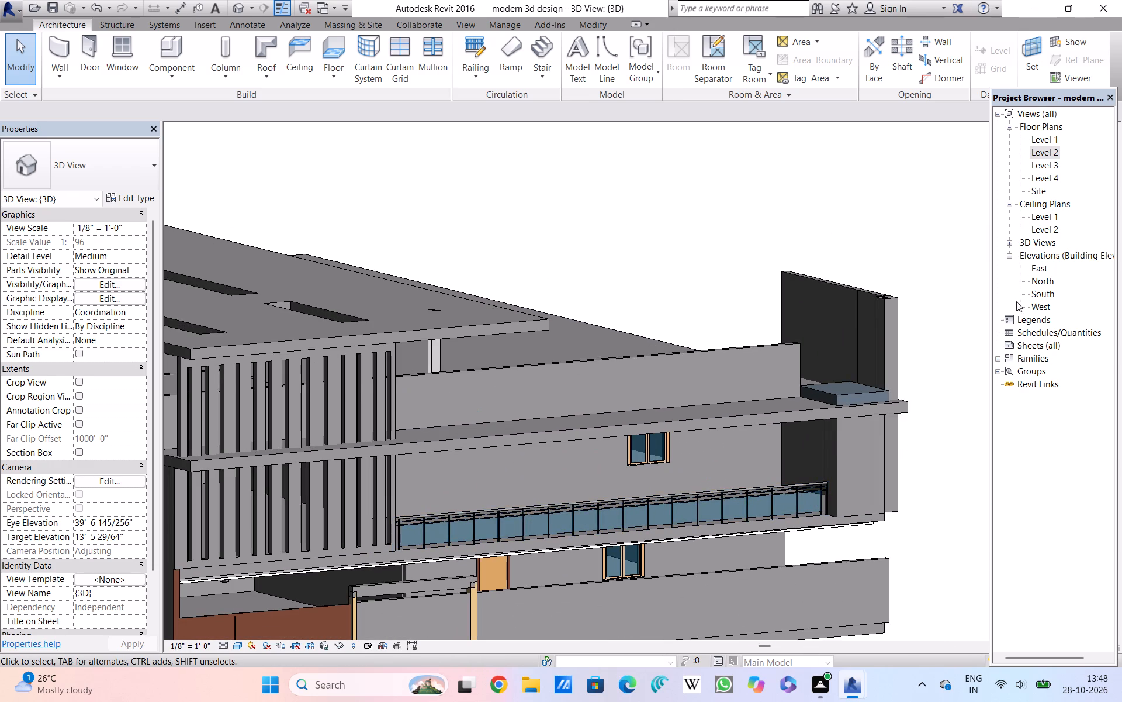
Open the Level 2 floor plan and locate the balcony's glass railing along the front edge.
{"action": "double_click", "coordinate": [1035, 153]}
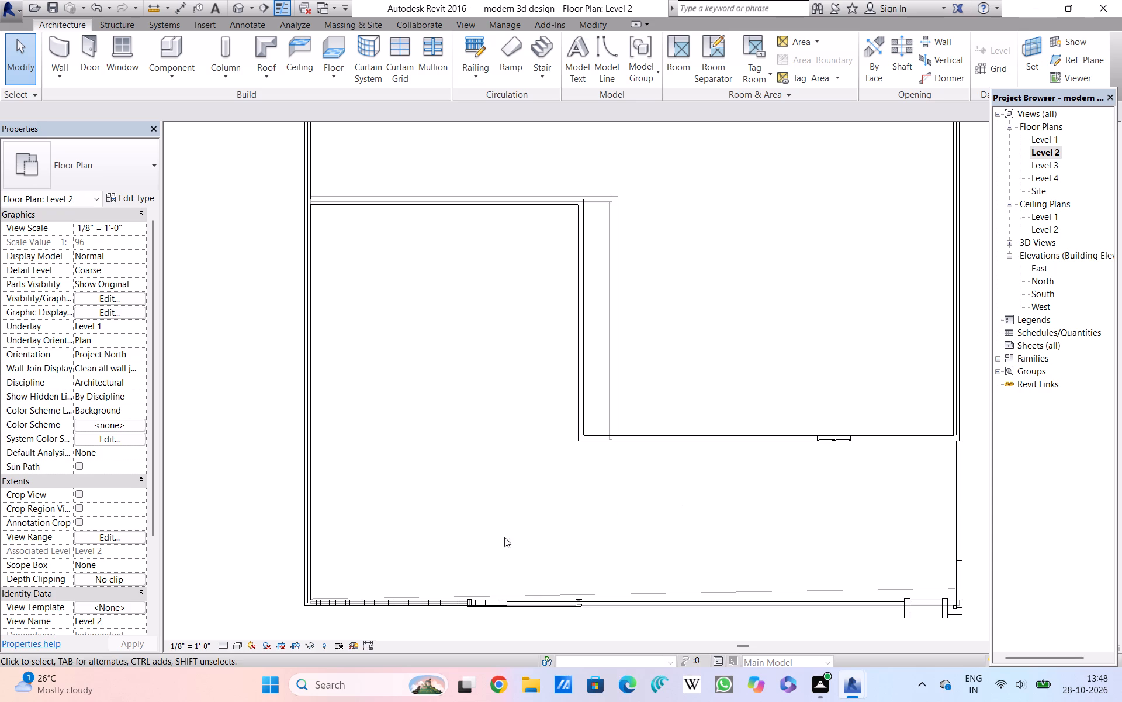
{"action": "scroll", "coordinate": [545, 591], "scroll_direction": "up", "scroll_amount": 4}
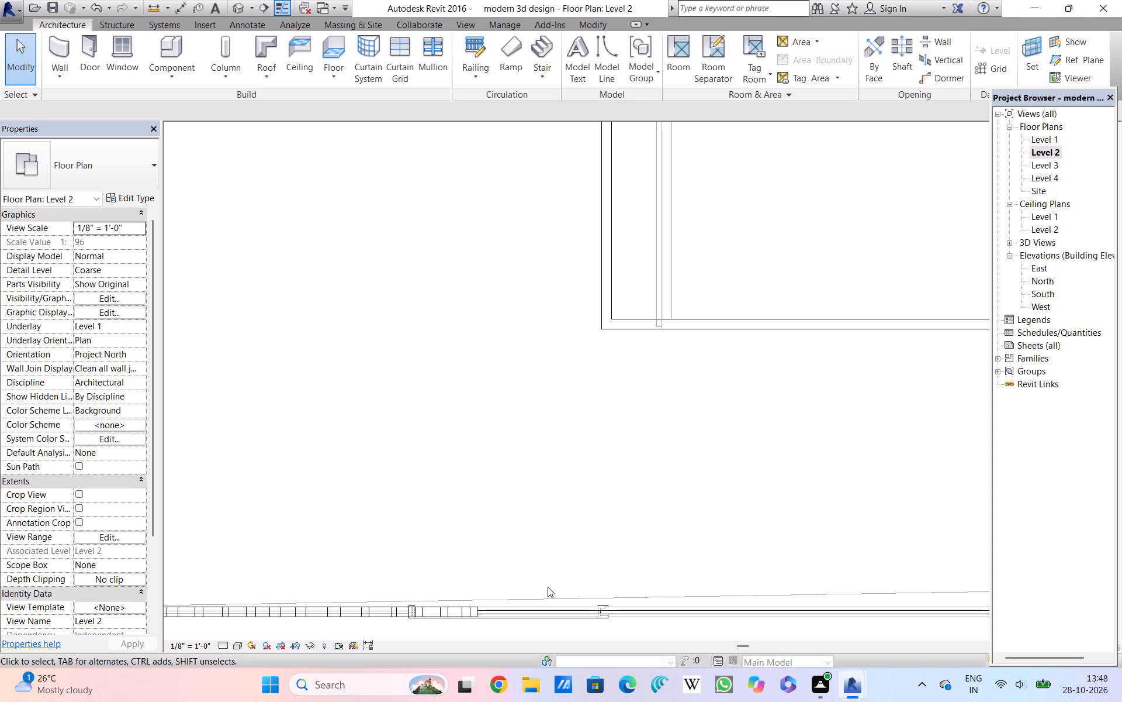
{"action": "middle_click_drag", "start_coordinate": [538, 555], "coordinate": [536, 454]}
{"action": "left_click", "coordinate": [541, 512]}
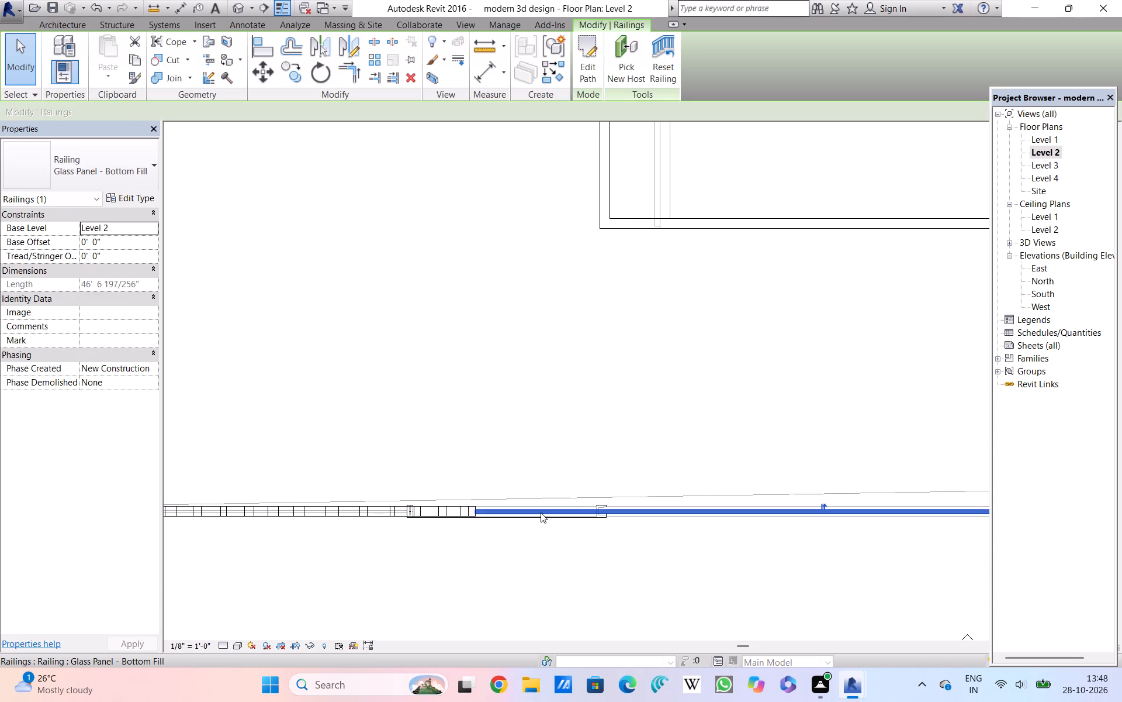
{"action": "middle_click_drag", "start_coordinate": [653, 463], "coordinate": [411, 456]}
{"action": "scroll", "coordinate": [413, 456], "scroll_direction": "down", "scroll_amount": 2}
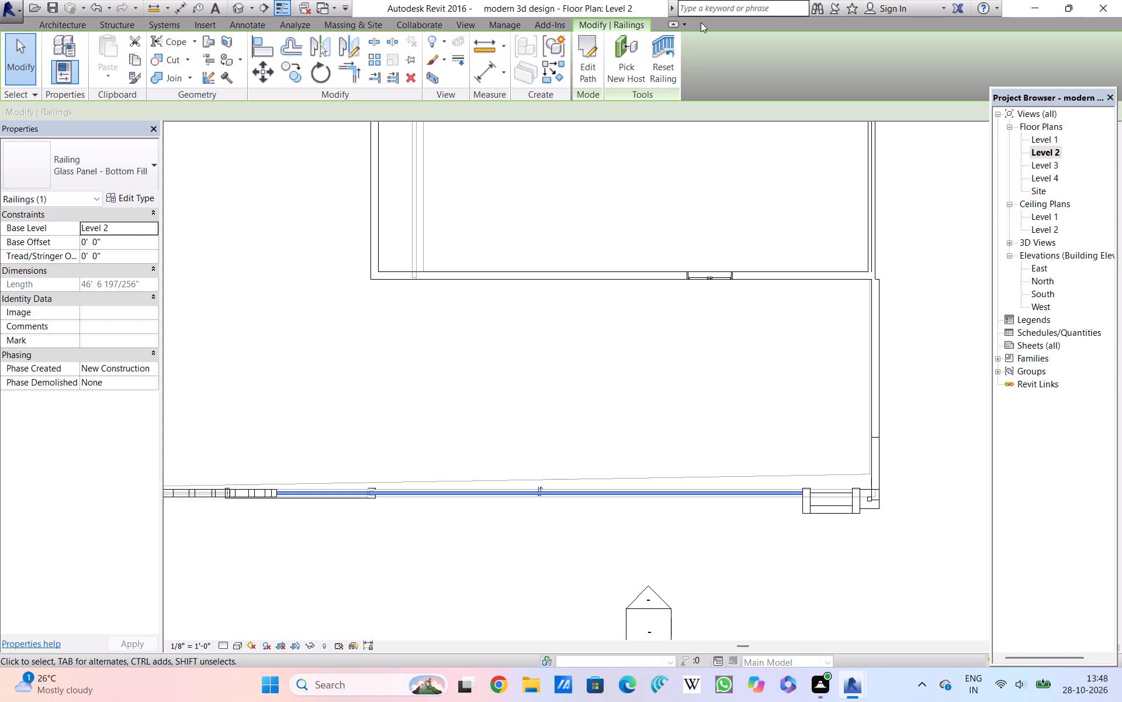
Load the RPC Tree - Conifer family from the library's Planting folder for placement as a component.
{"action": "left_click", "coordinate": [36, 25]}
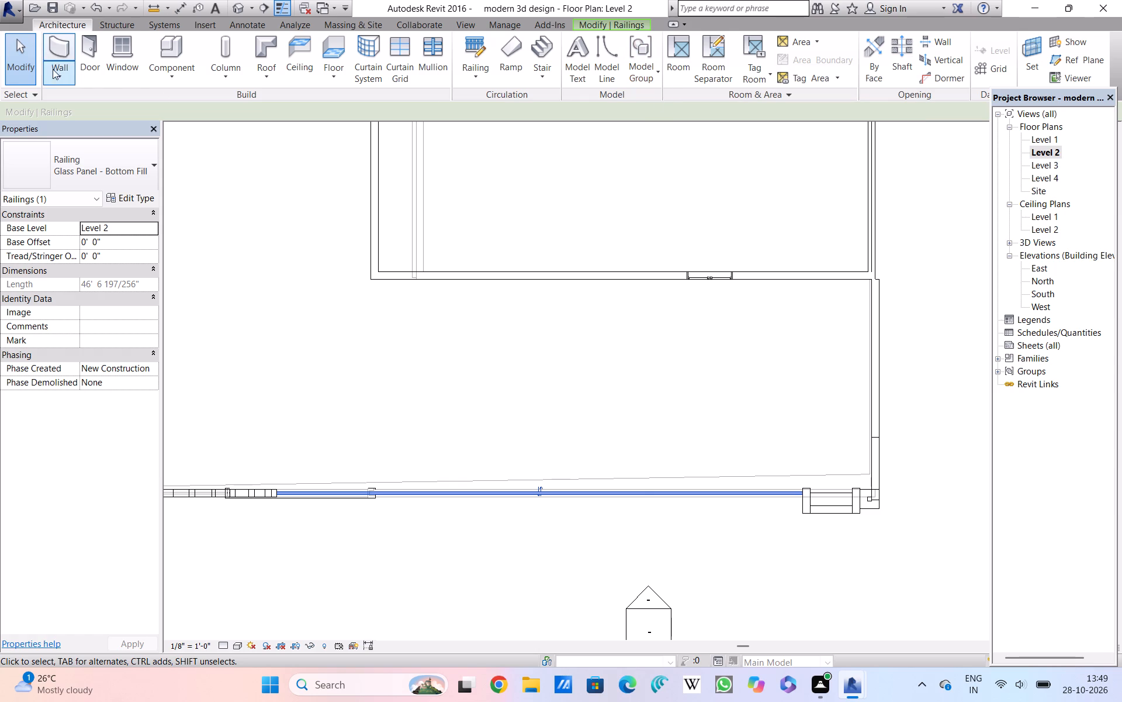
{"action": "left_click", "coordinate": [182, 61]}
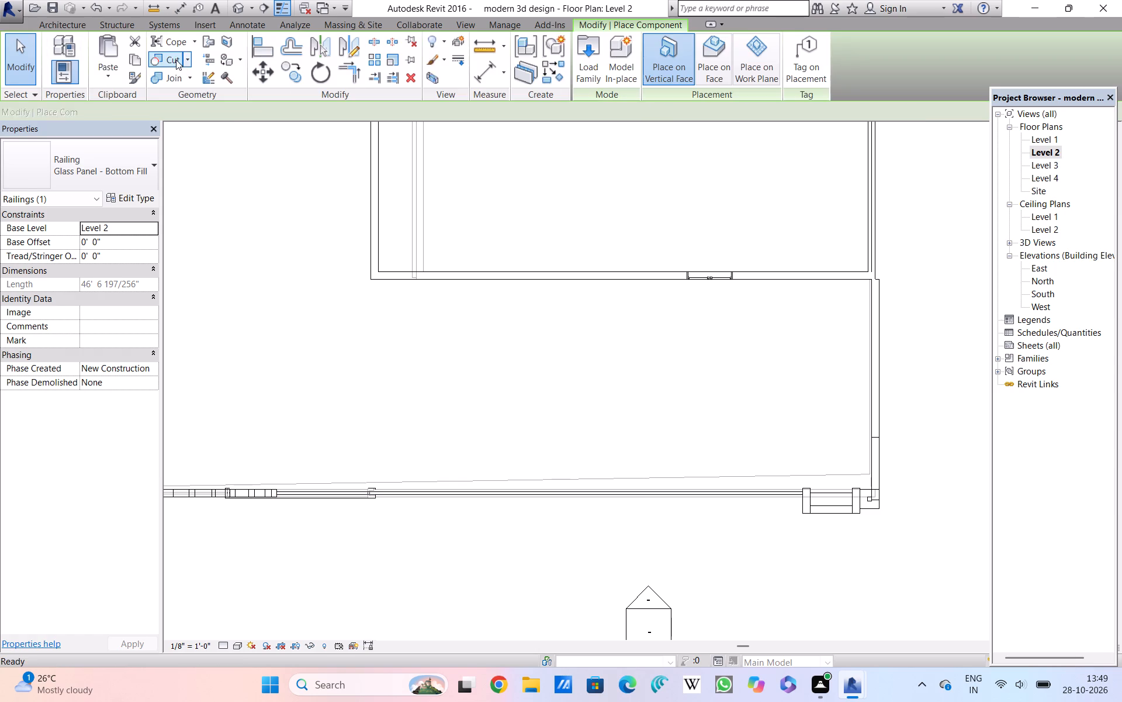
{"action": "left_click", "coordinate": [584, 61]}
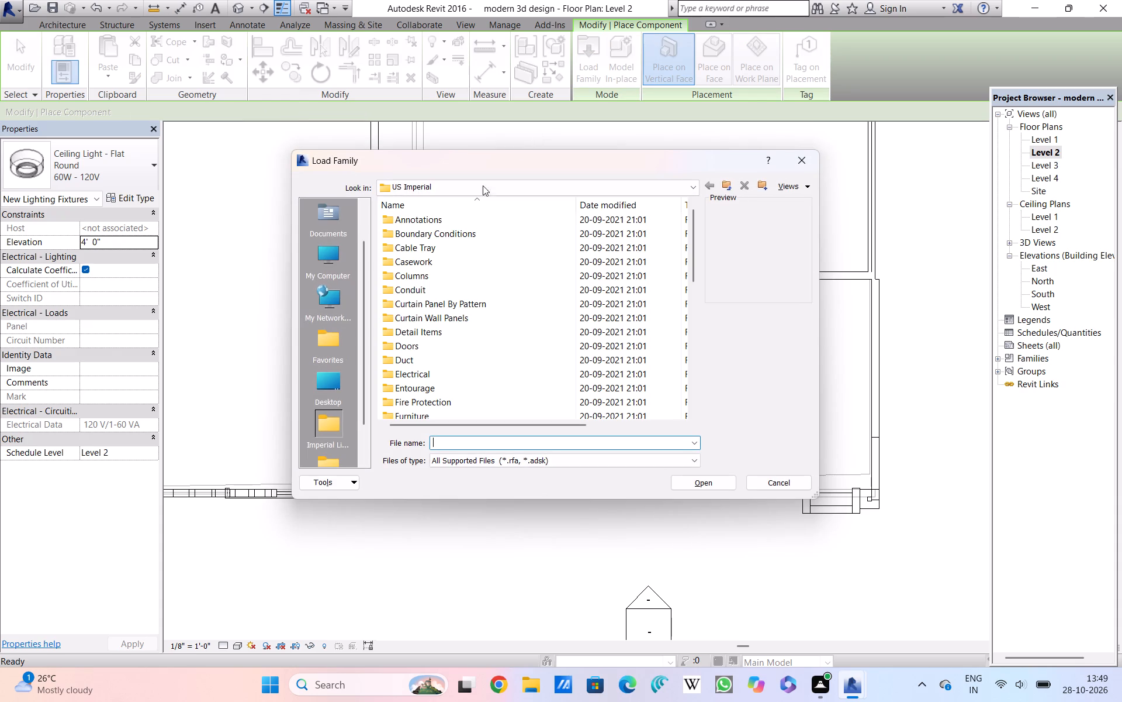
{"action": "scroll", "coordinate": [410, 318], "scroll_direction": "down", "scroll_amount": 1}
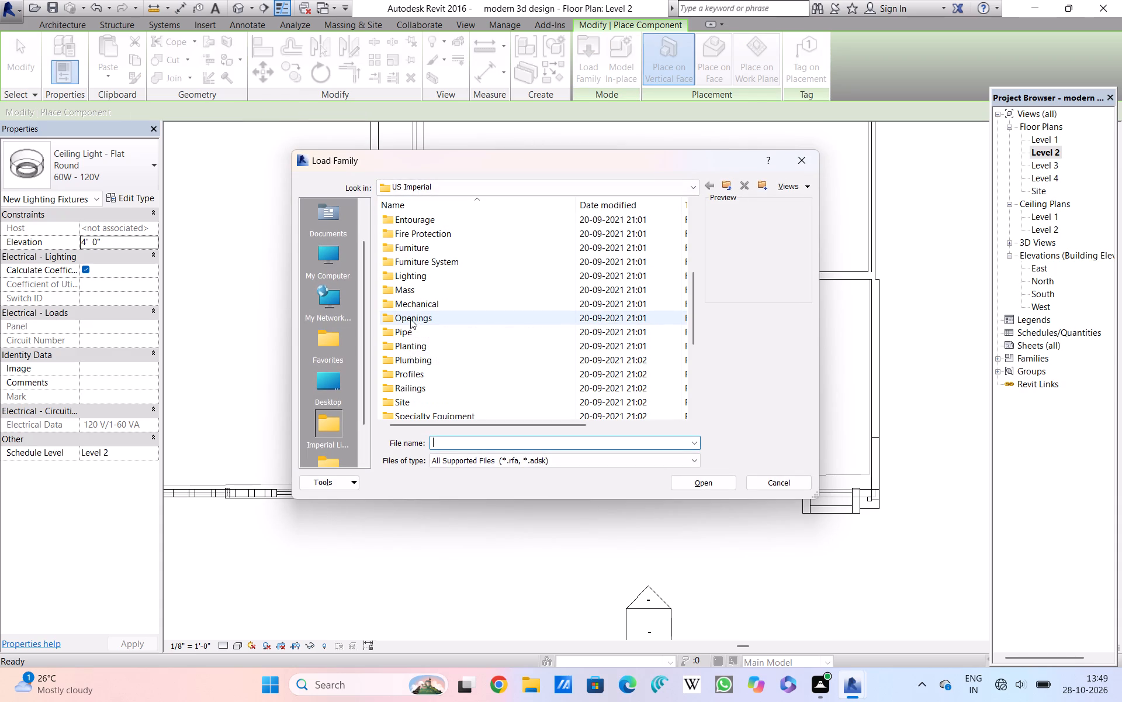
{"action": "left_click", "coordinate": [403, 346]}
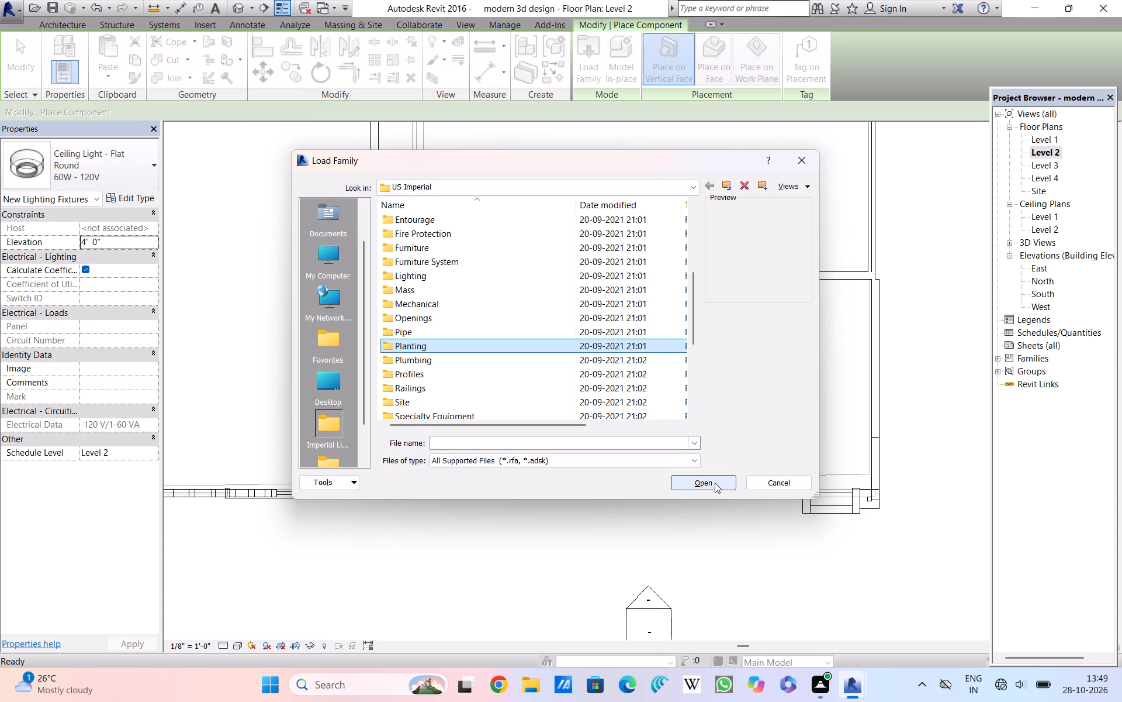
{"action": "left_click", "coordinate": [715, 483]}
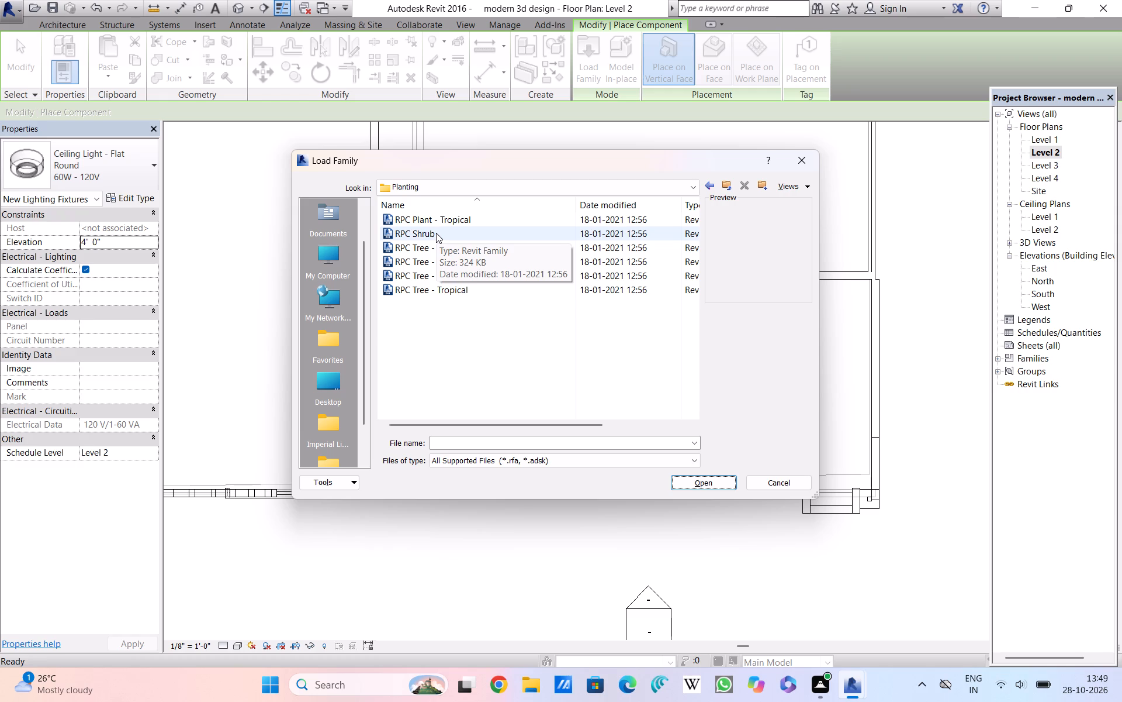
{"action": "left_click", "coordinate": [435, 234]}
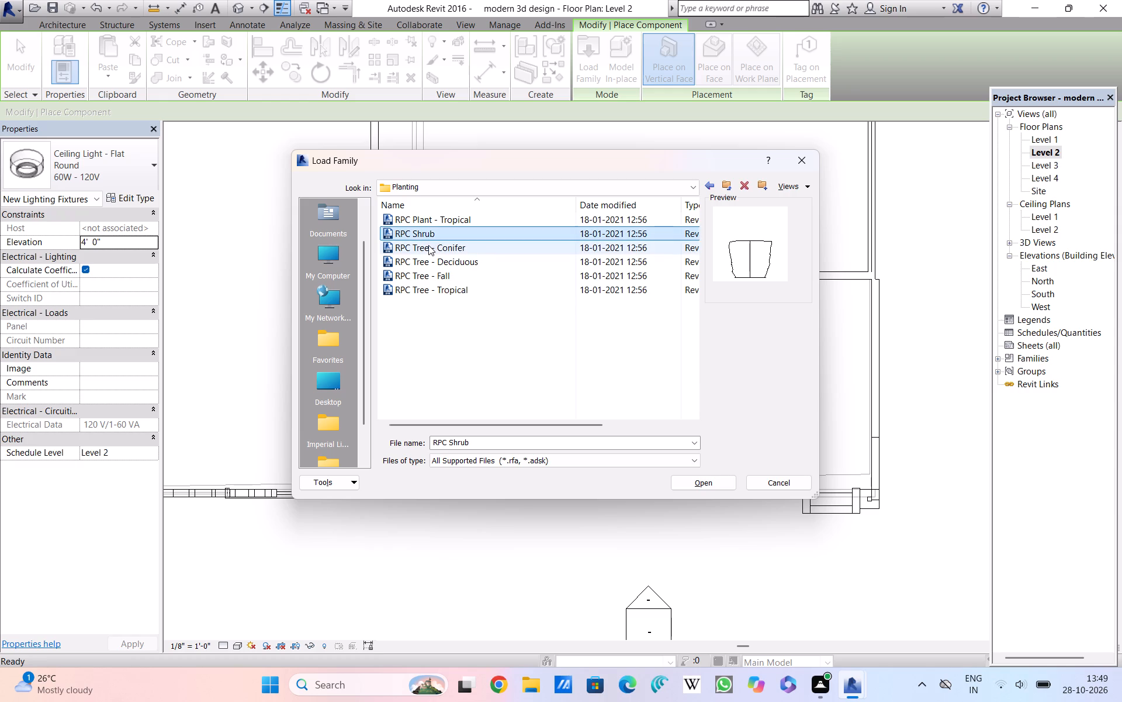
{"action": "double_click", "coordinate": [428, 245]}
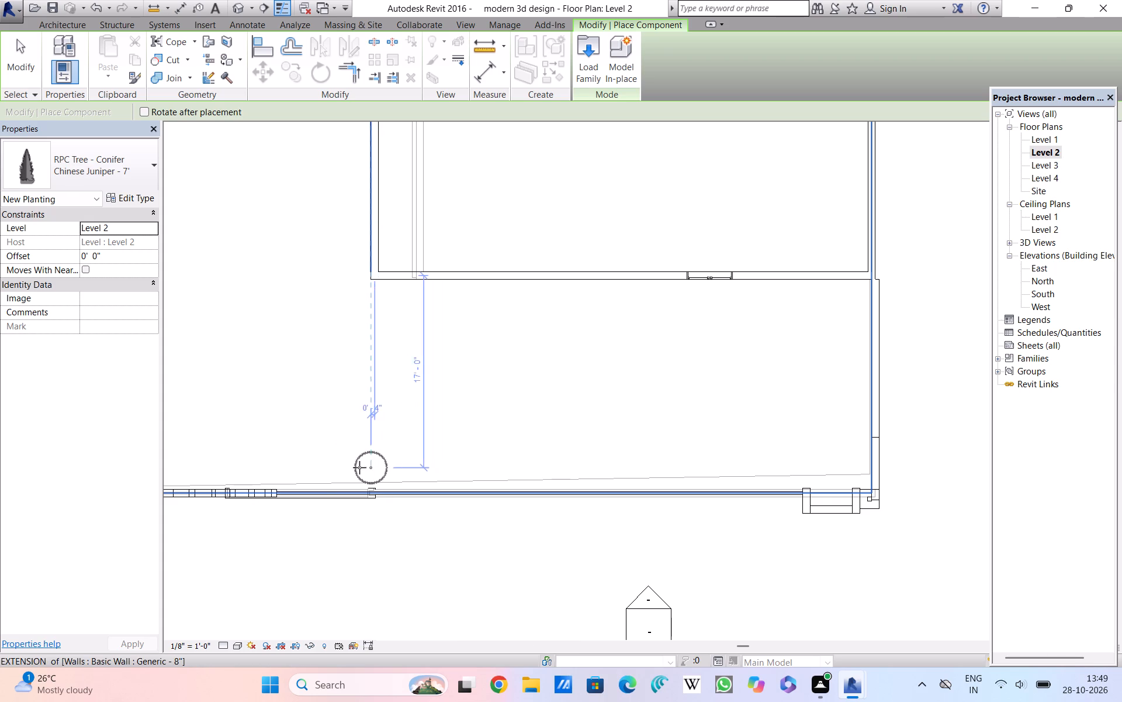
Place six Chinese Juniper - 7' conifers in a row along the inside of the balcony's front railing, and finish placing components.
{"action": "left_click", "coordinate": [321, 472]}
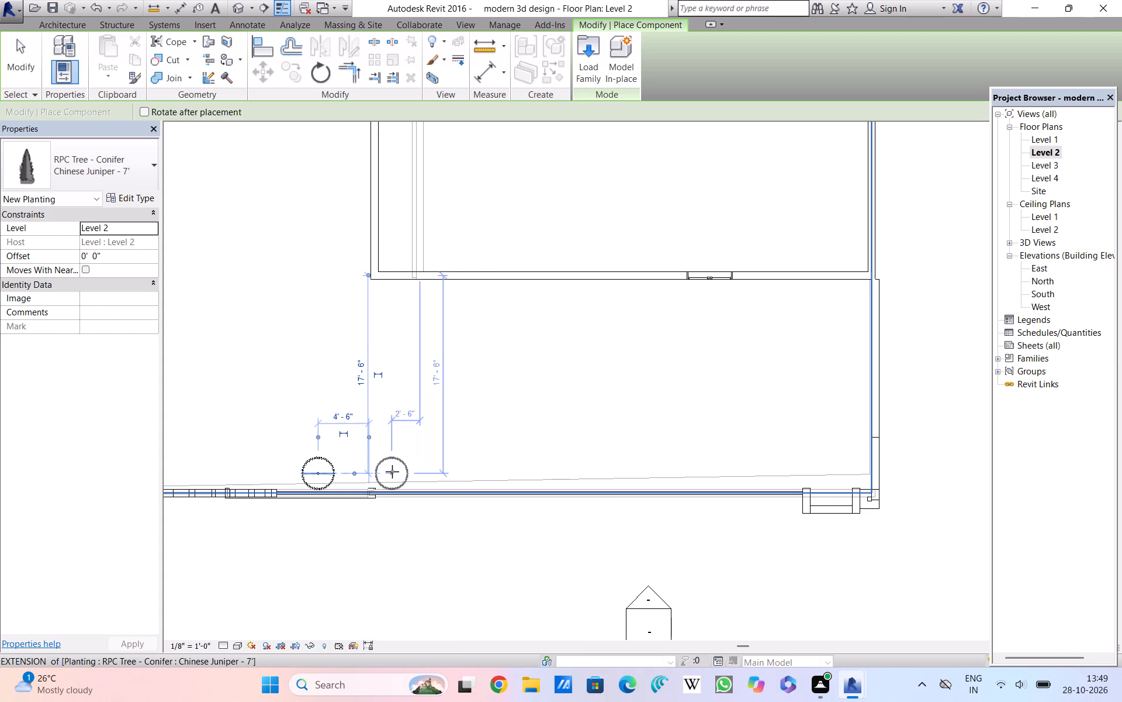
{"action": "left_click", "coordinate": [397, 472]}
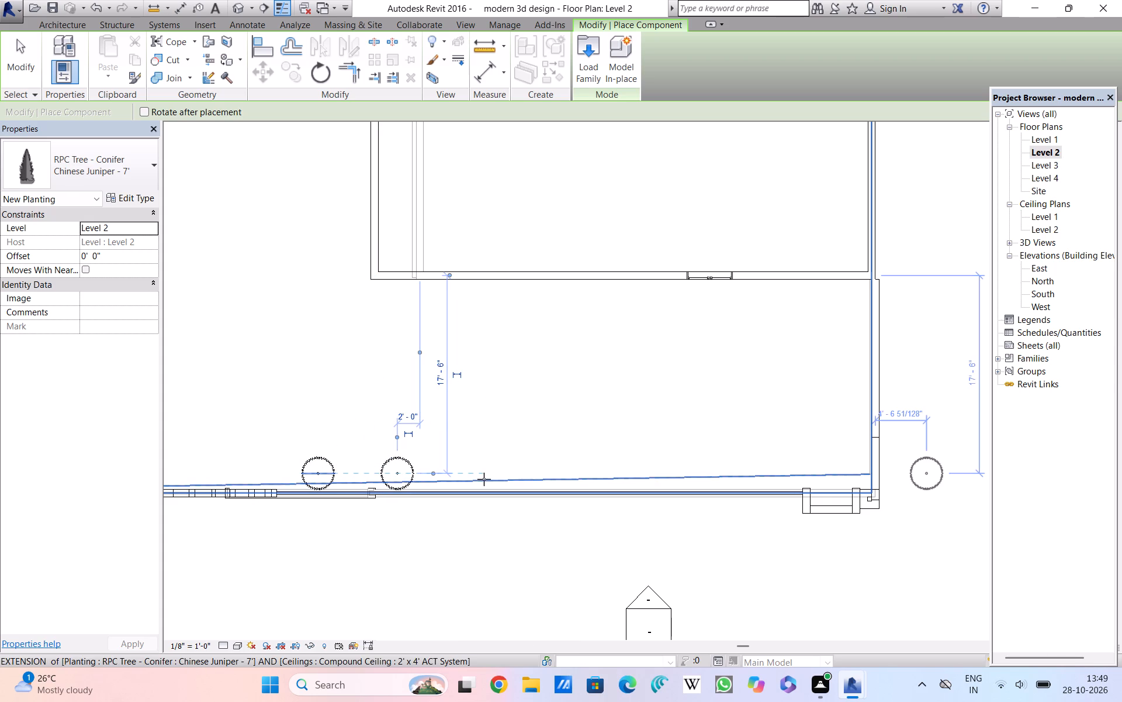
{"action": "left_click", "coordinate": [473, 465]}
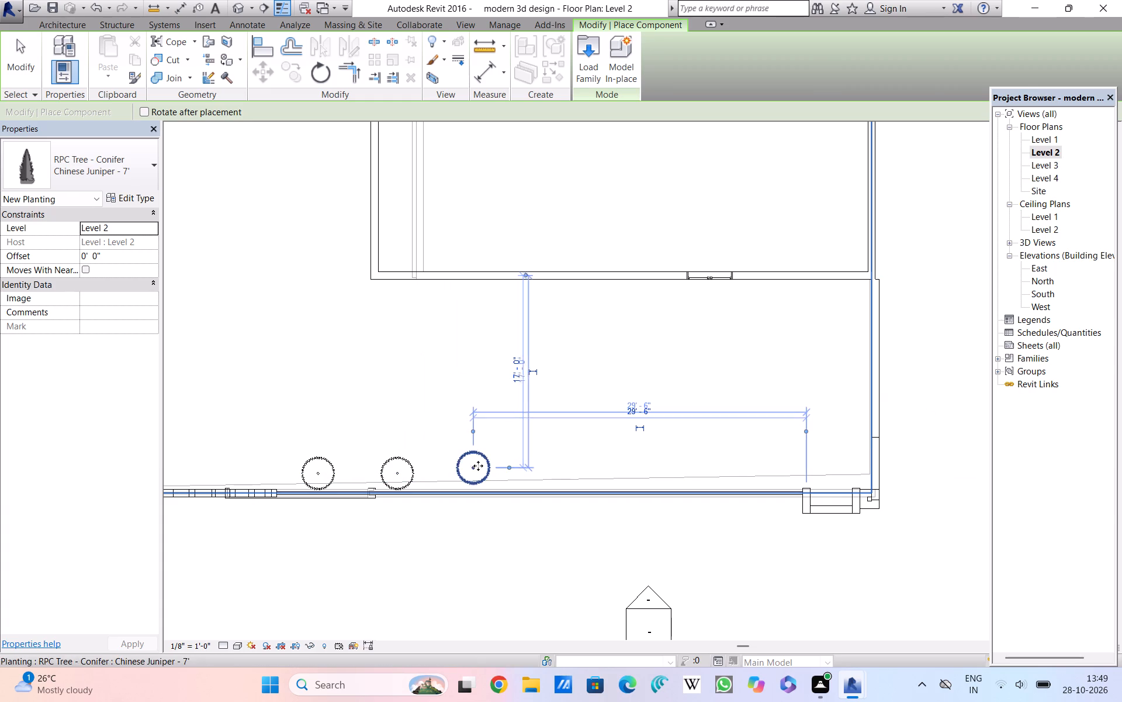
{"action": "left_click", "coordinate": [559, 462]}
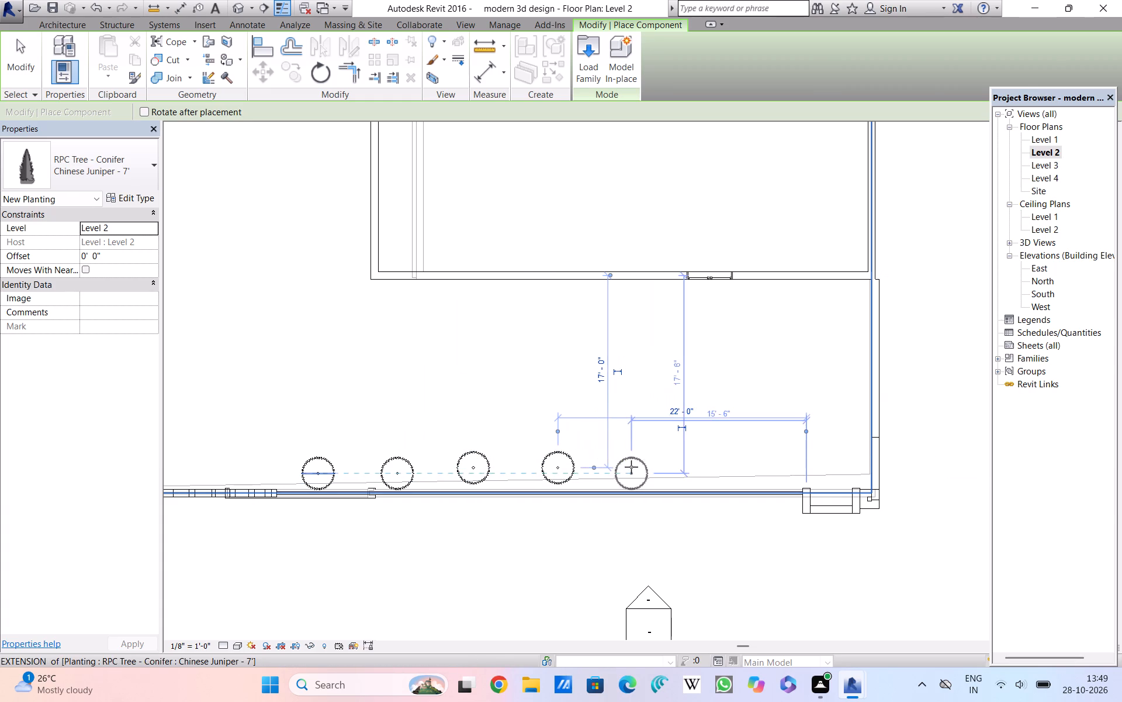
{"action": "left_click", "coordinate": [657, 468]}
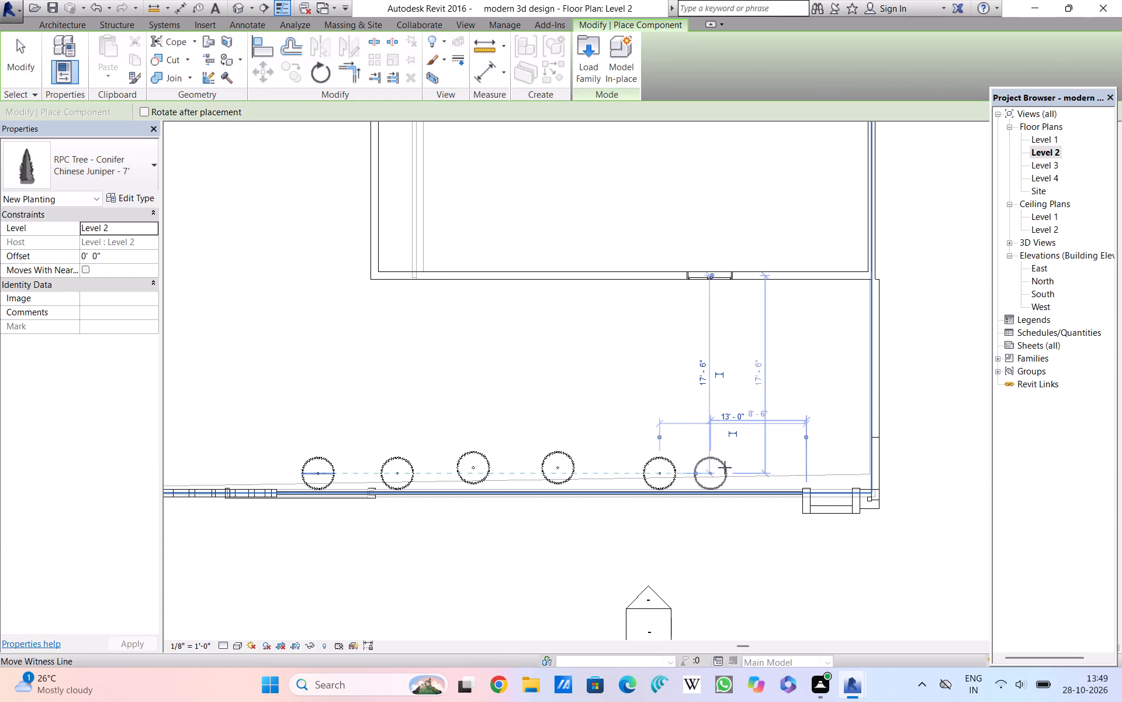
{"action": "left_click", "coordinate": [777, 469]}
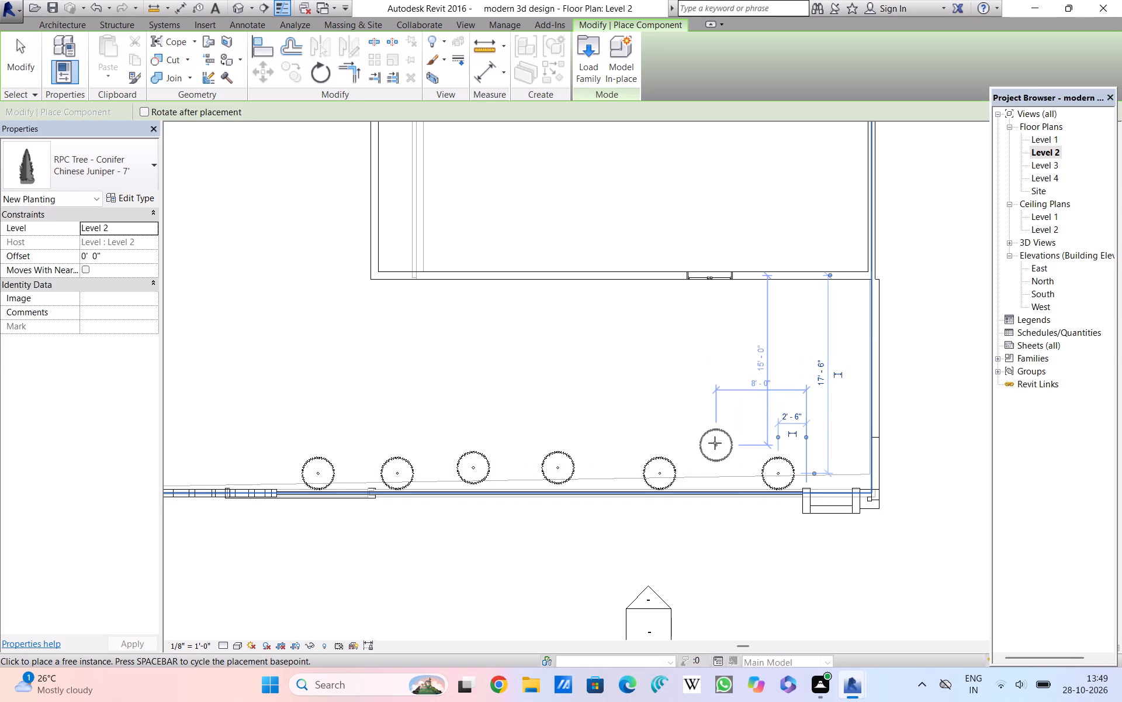
{"action": "key", "text": "Escape"}
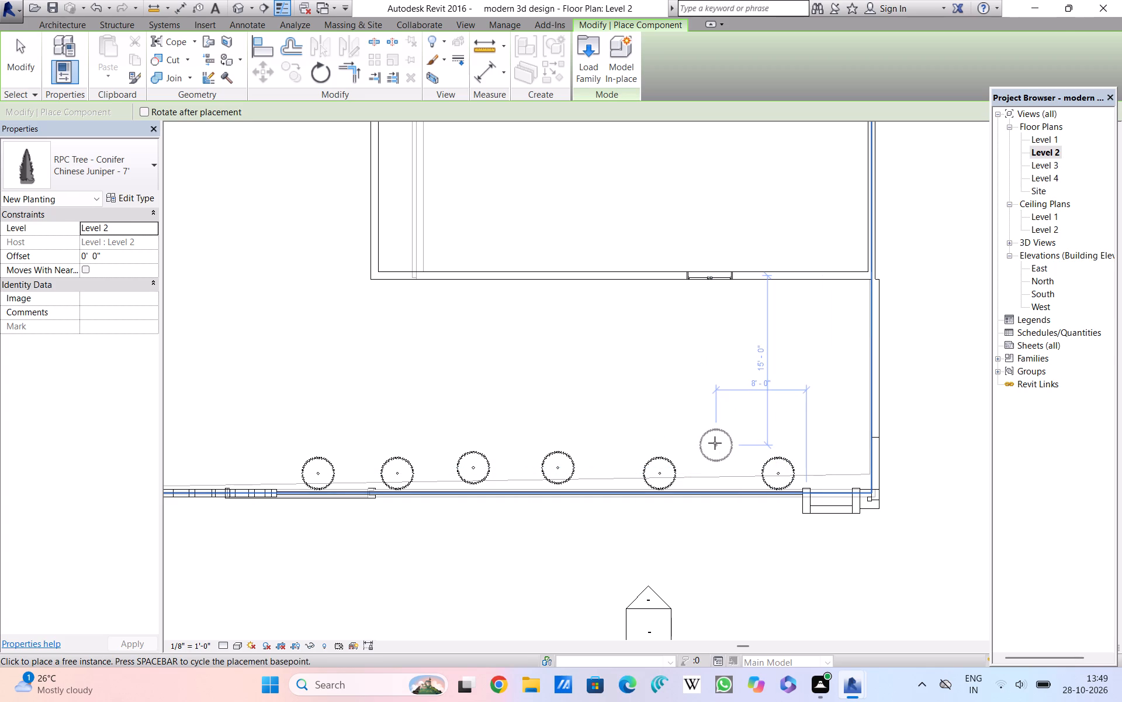
{"action": "key", "text": "Escape"}
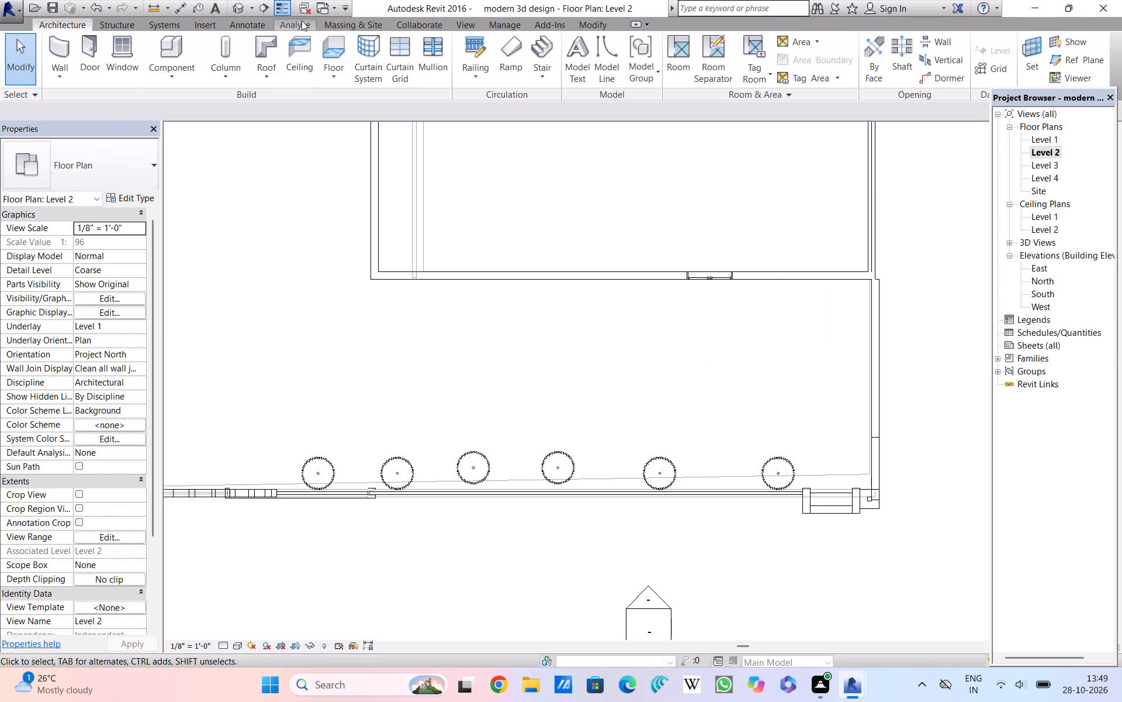
Open the 3D view and examine the row of conifers behind the balcony's glass railing.
{"action": "left_click", "coordinate": [243, 8]}
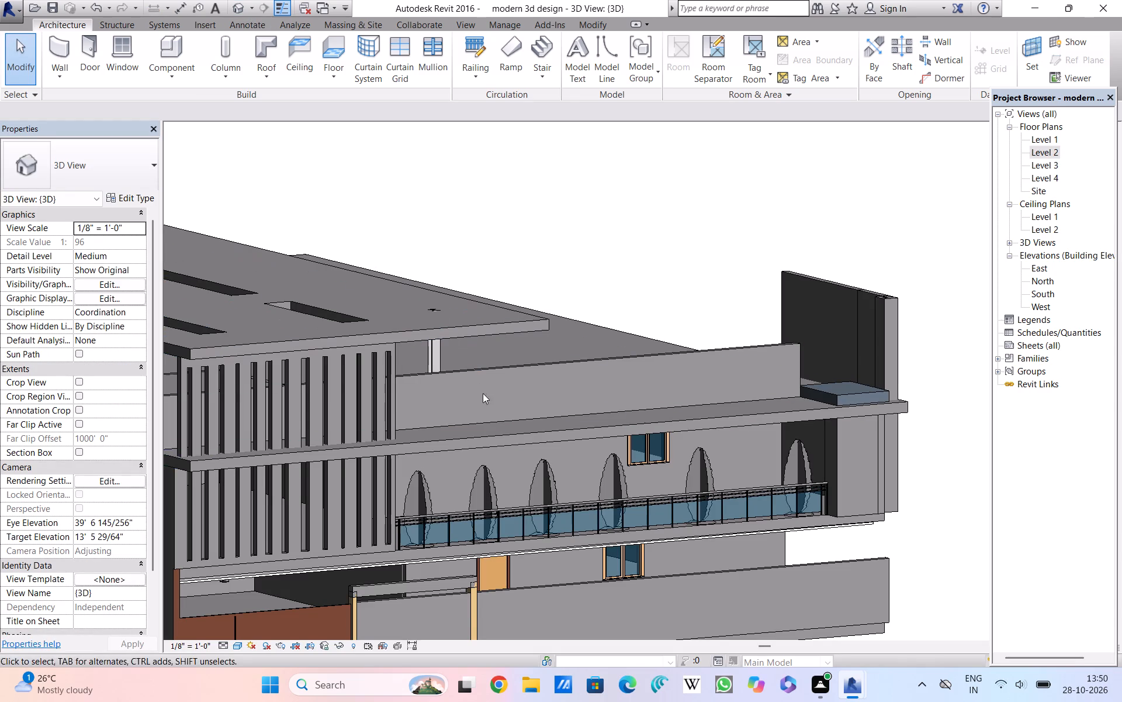
{"action": "scroll", "coordinate": [548, 503], "scroll_direction": "down", "scroll_amount": 1, "text": "shift"}
{"action": "middle_click_drag", "start_coordinate": [548, 503], "coordinate": [521, 513], "text": "shift"}
{"action": "scroll", "coordinate": [522, 513], "scroll_direction": "down", "scroll_amount": 3}
{"action": "middle_click_drag", "start_coordinate": [522, 513], "coordinate": [605, 493]}
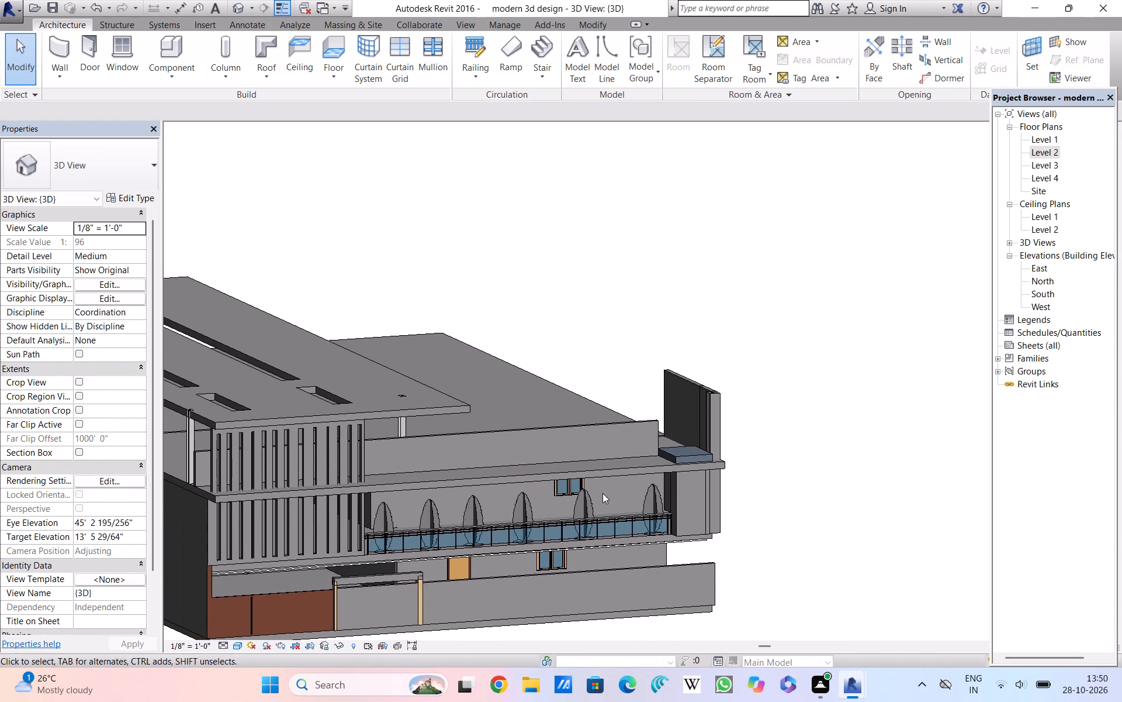
Select all six balcony conifers and open the Render Appearance Library from their type properties to browse the Trees [General] class.
{"action": "left_click", "coordinate": [591, 498]}
{"action": "left_click", "coordinate": [650, 507], "text": "ctrl"}
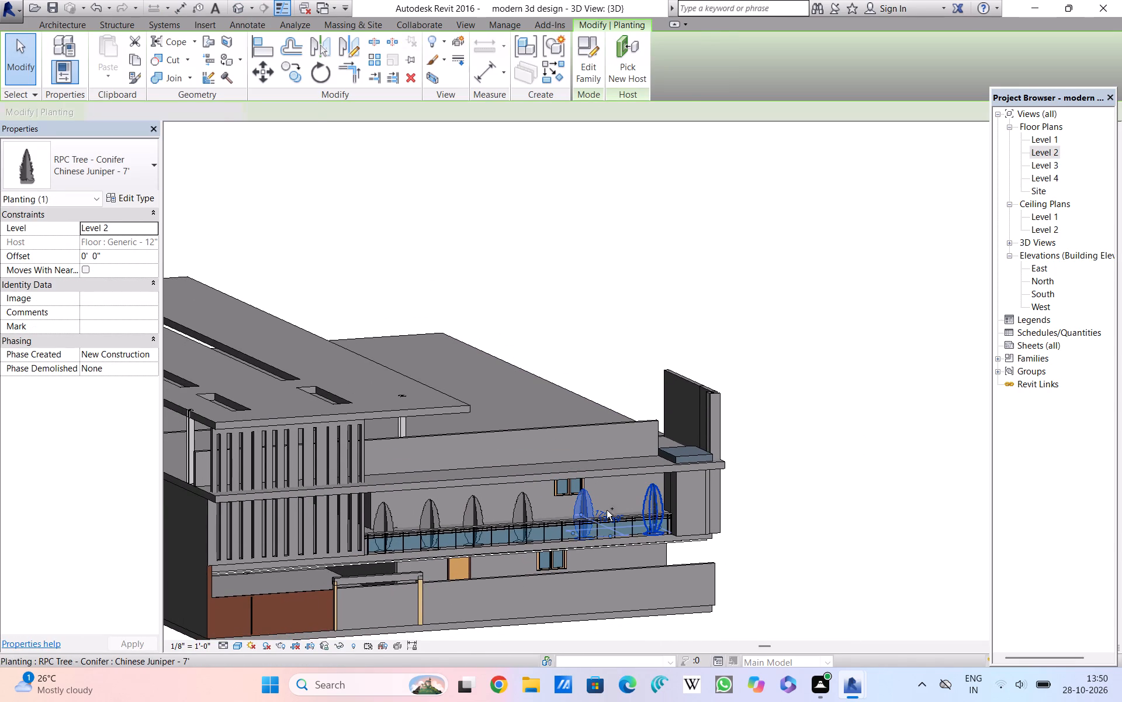
{"action": "left_click", "coordinate": [528, 508], "text": "ctrl"}
{"action": "left_click", "coordinate": [470, 508], "text": "ctrl"}
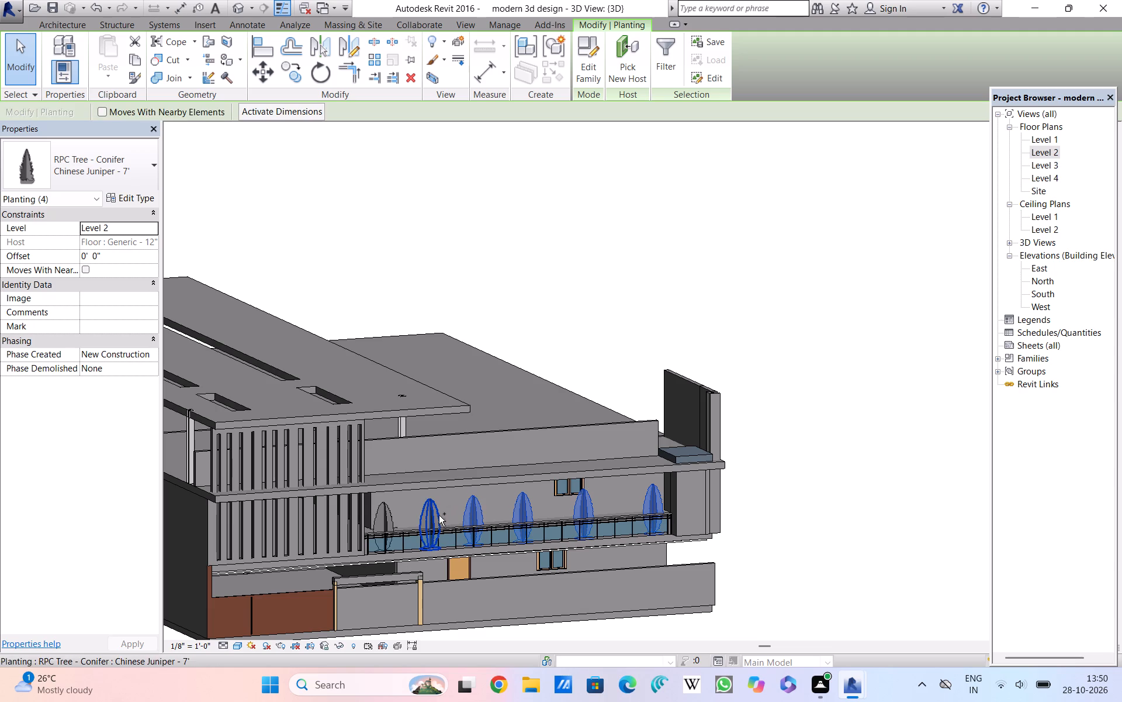
{"action": "left_click", "coordinate": [439, 516], "text": "ctrl"}
{"action": "left_click", "coordinate": [387, 521], "text": "ctrl"}
{"action": "left_click", "coordinate": [63, 156]}
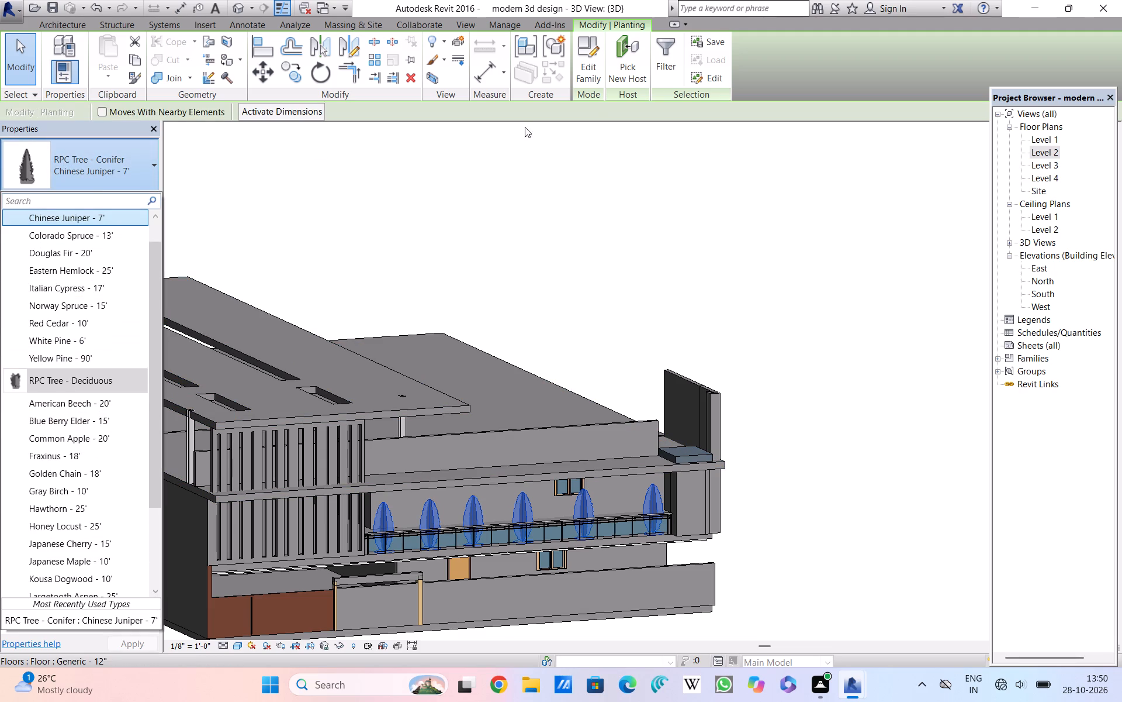
{"action": "left_click", "coordinate": [580, 63]}
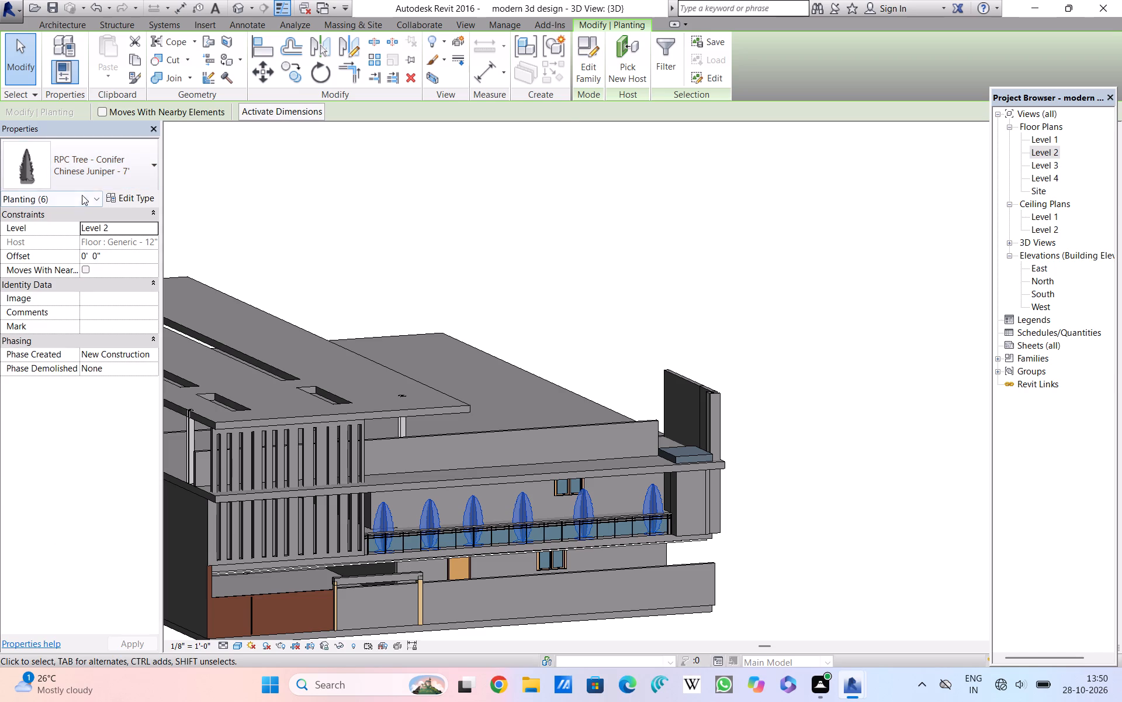
{"action": "left_click", "coordinate": [110, 196]}
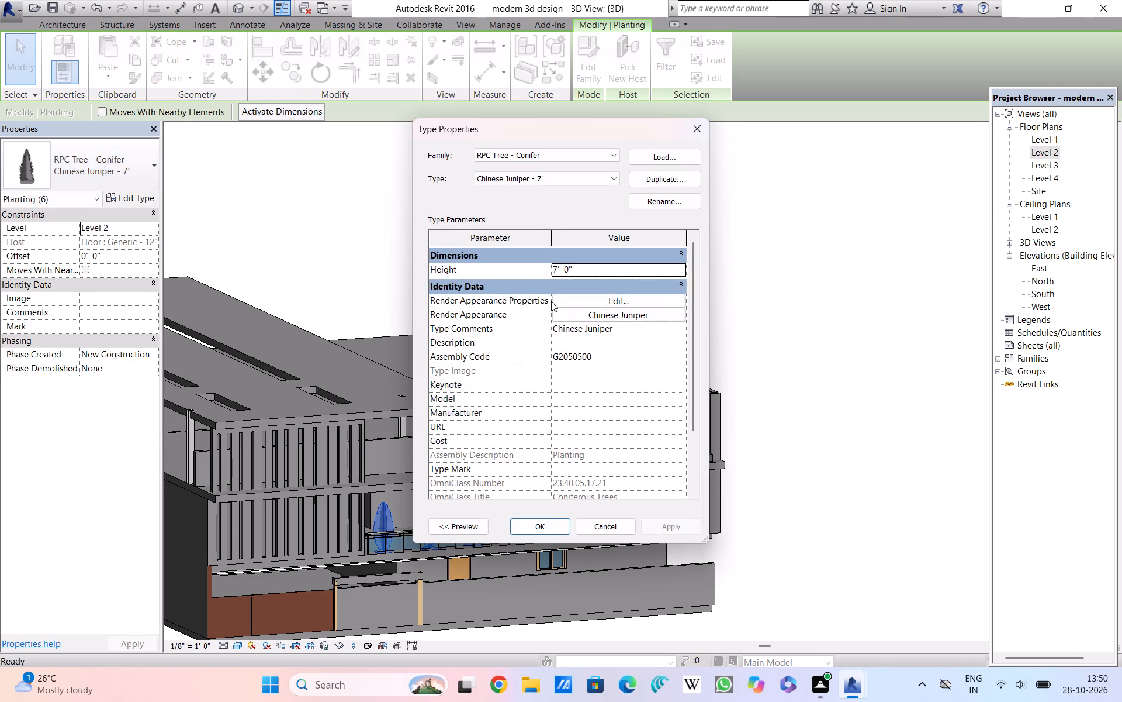
{"action": "double_click", "coordinate": [586, 314]}
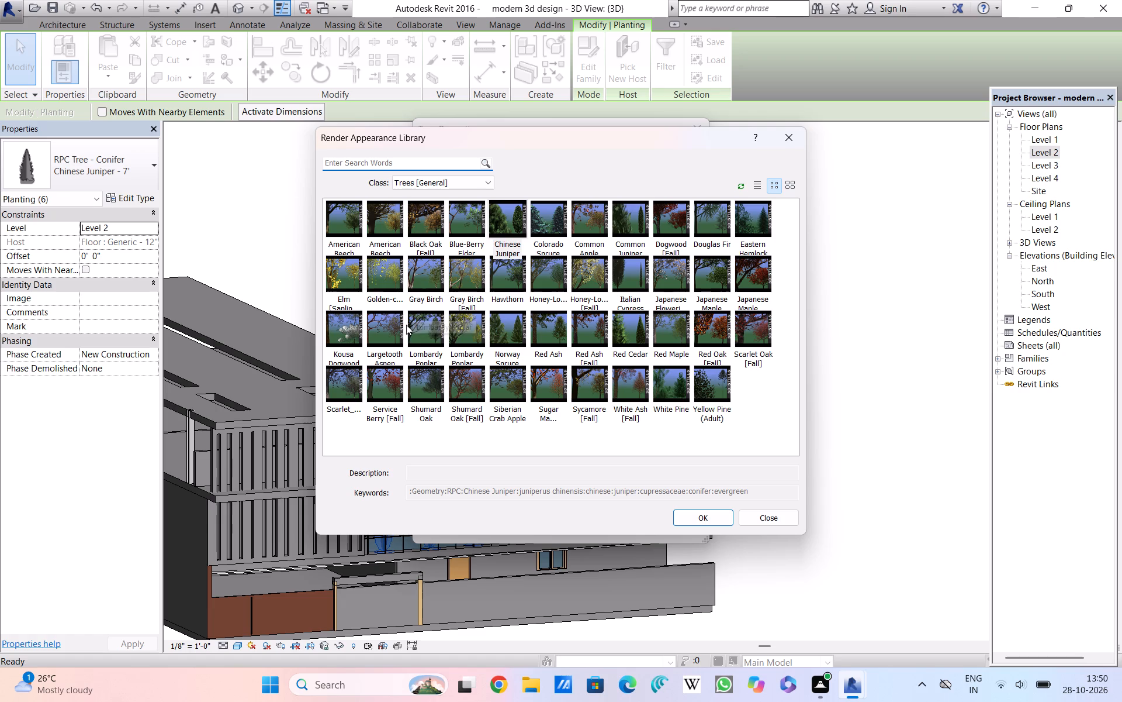
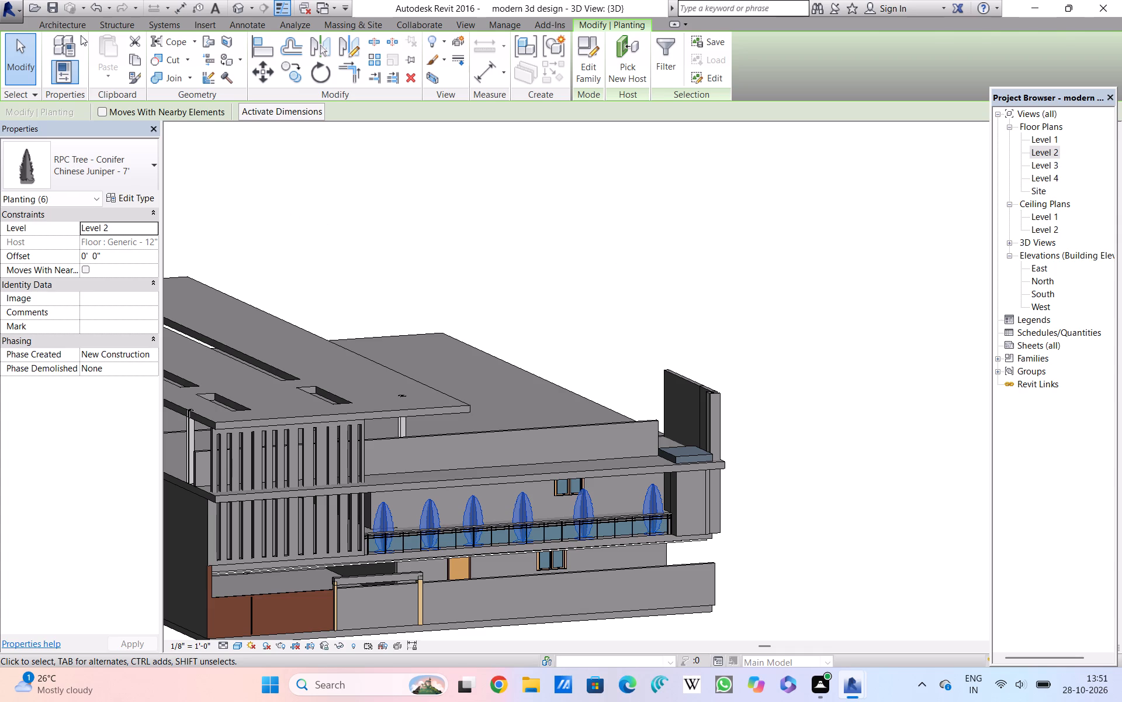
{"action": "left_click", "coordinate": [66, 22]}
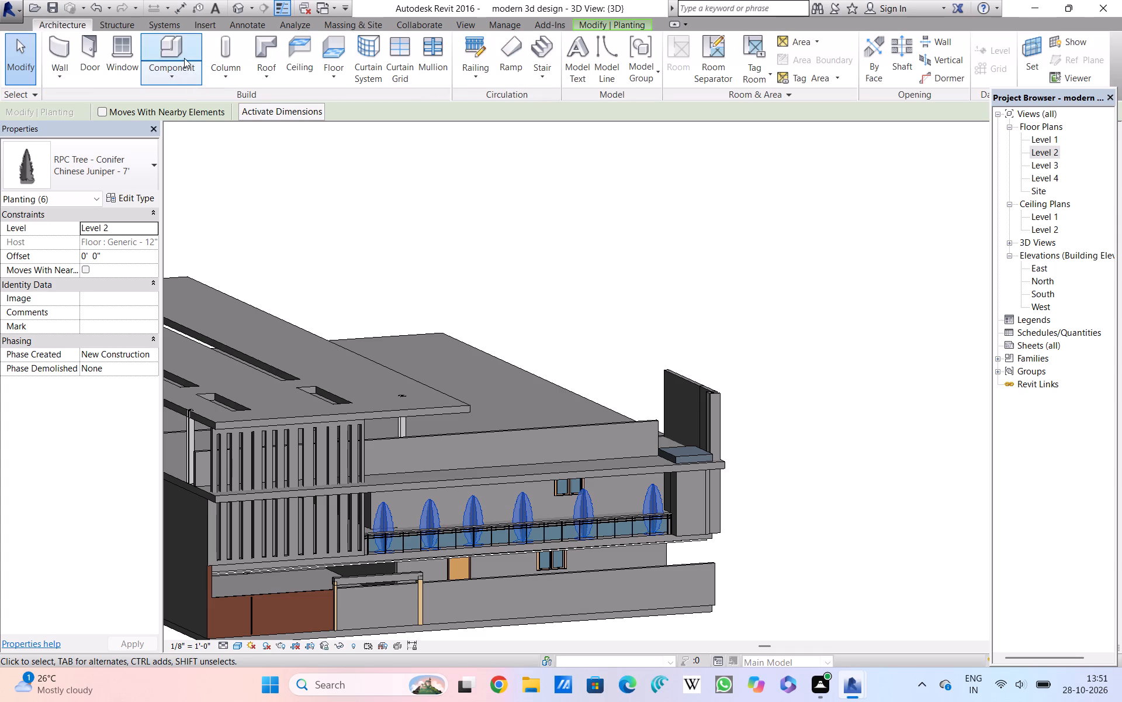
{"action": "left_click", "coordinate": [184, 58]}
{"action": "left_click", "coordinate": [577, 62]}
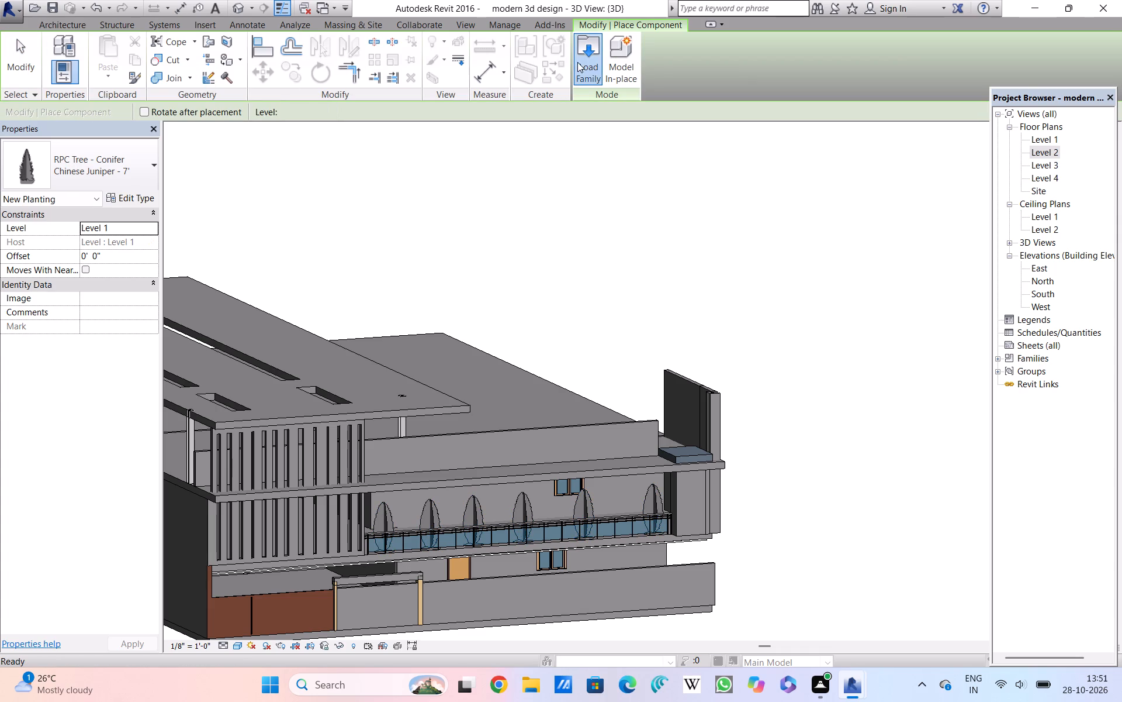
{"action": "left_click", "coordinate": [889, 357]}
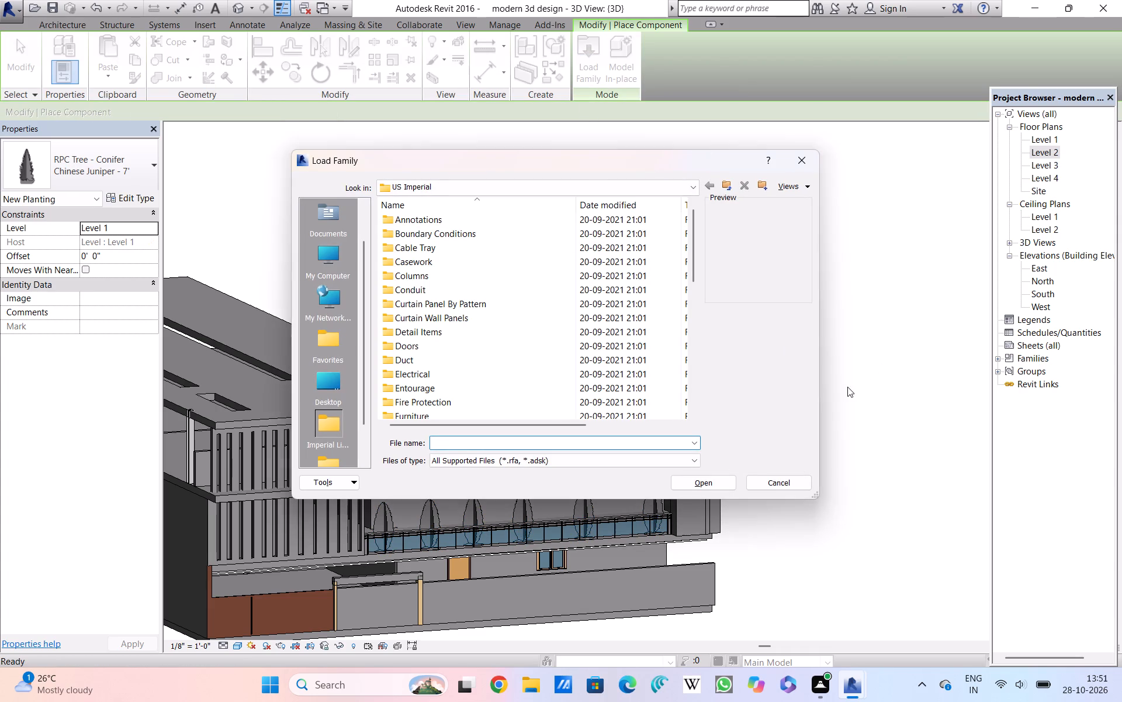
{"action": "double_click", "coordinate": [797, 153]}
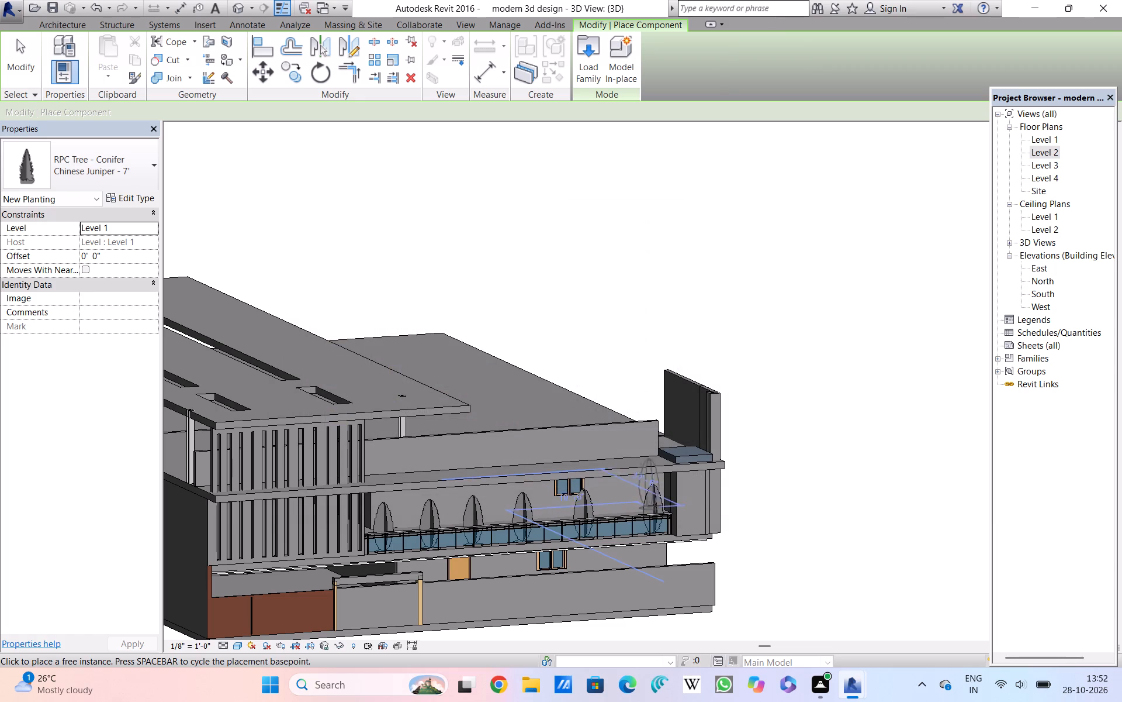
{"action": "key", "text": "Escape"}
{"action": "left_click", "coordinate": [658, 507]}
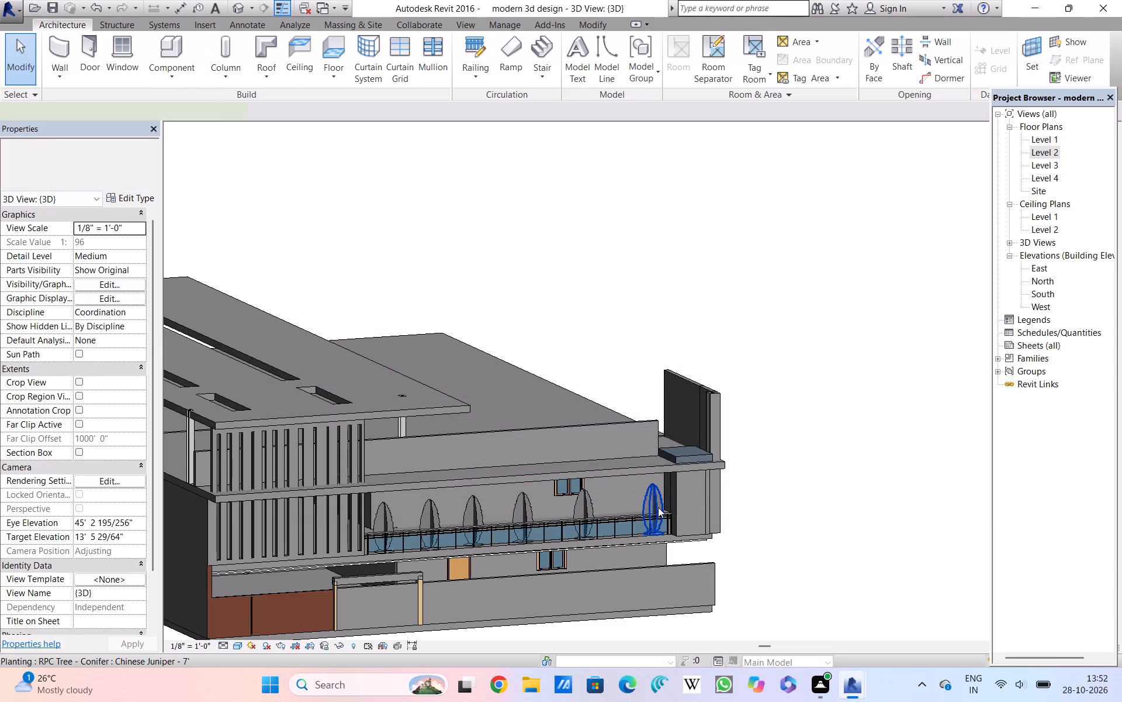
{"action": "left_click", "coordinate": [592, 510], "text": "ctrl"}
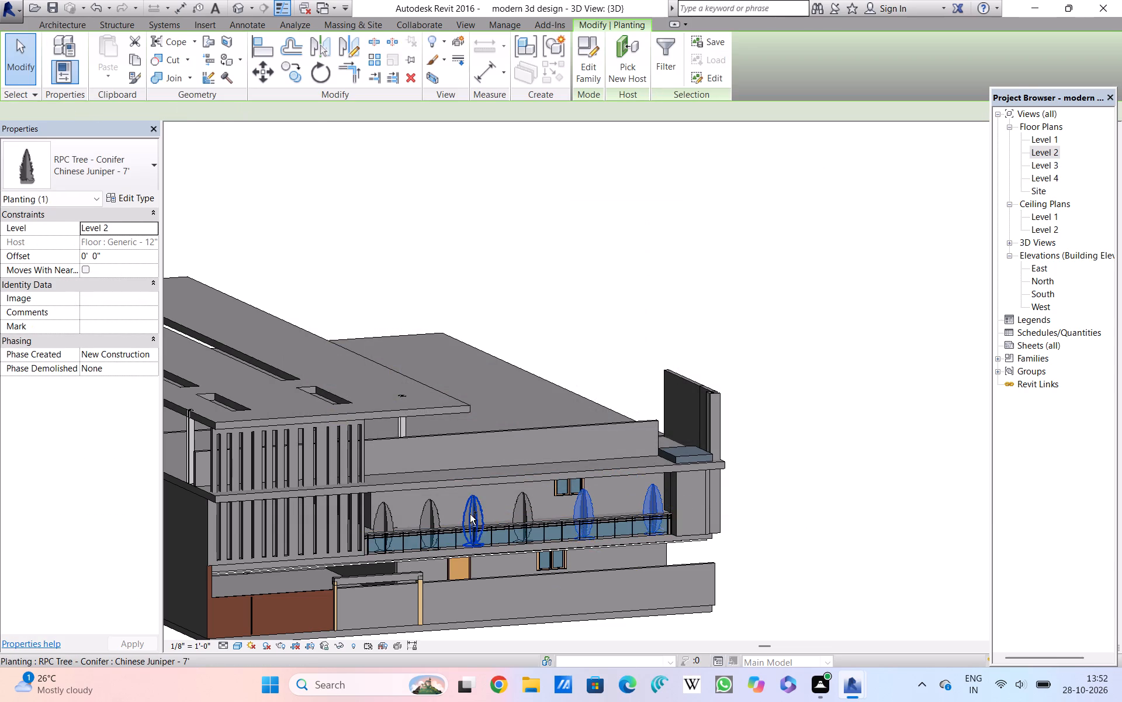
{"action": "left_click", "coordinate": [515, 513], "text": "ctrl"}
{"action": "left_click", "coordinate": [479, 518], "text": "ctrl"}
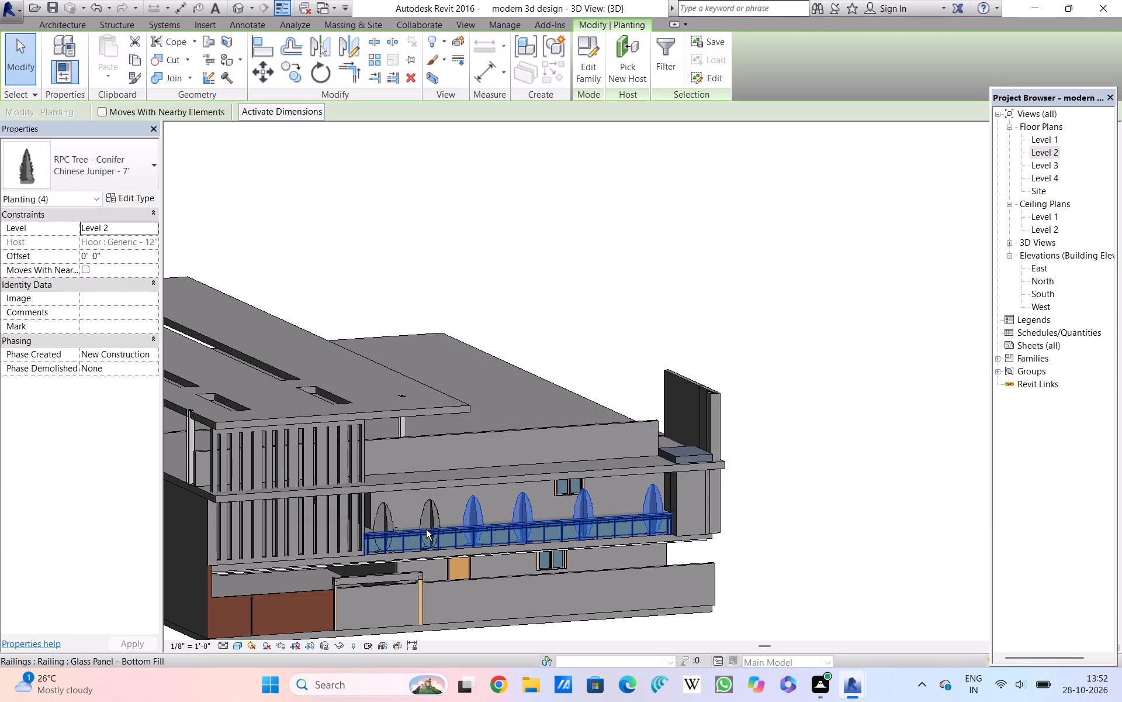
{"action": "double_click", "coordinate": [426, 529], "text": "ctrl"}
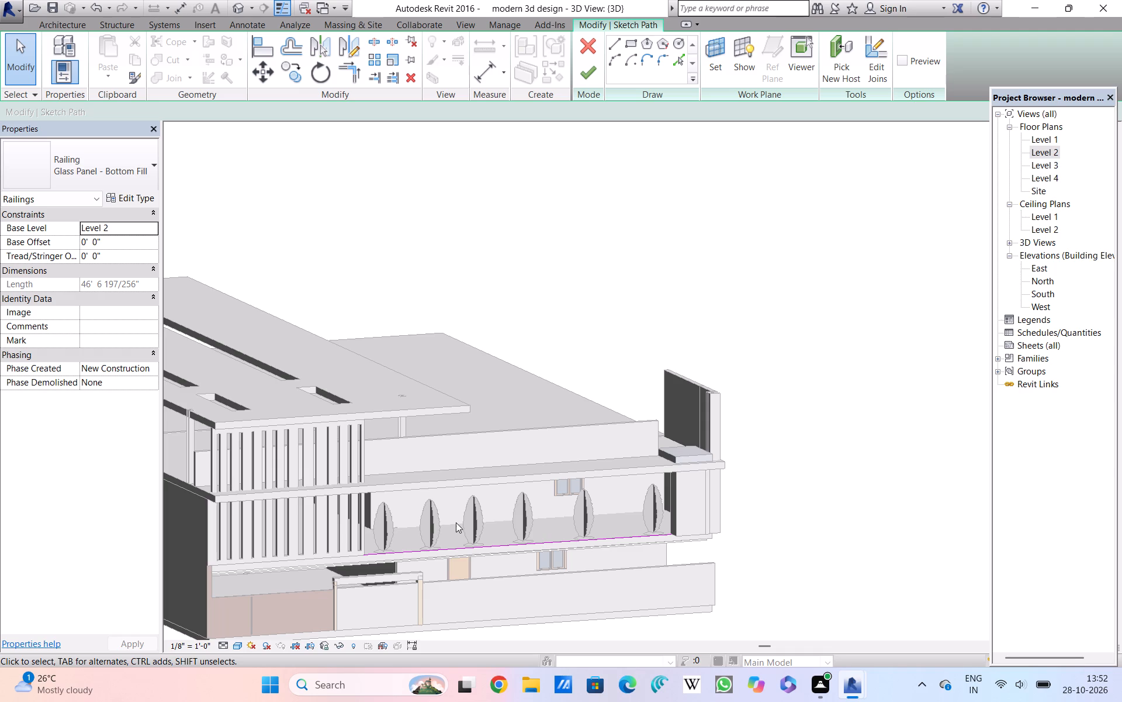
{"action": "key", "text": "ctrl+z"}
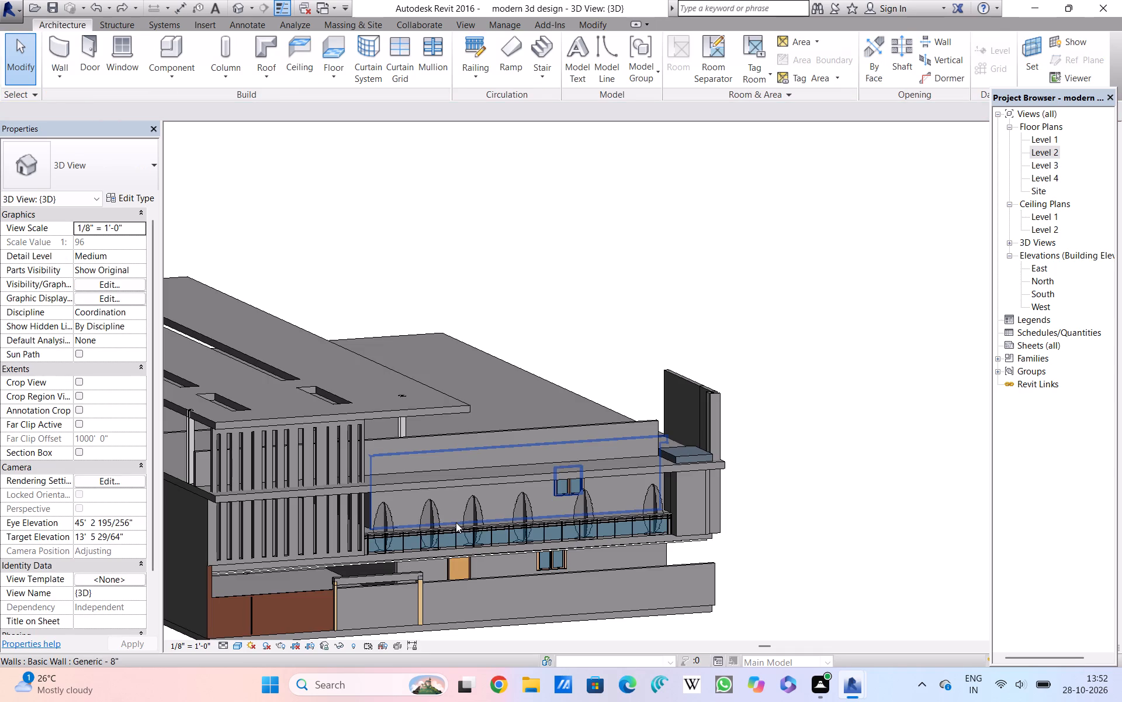
Select all six Chinese Juniper - 7' conifers along the balcony's front railing and delete them.
{"action": "left_click", "coordinate": [387, 522]}
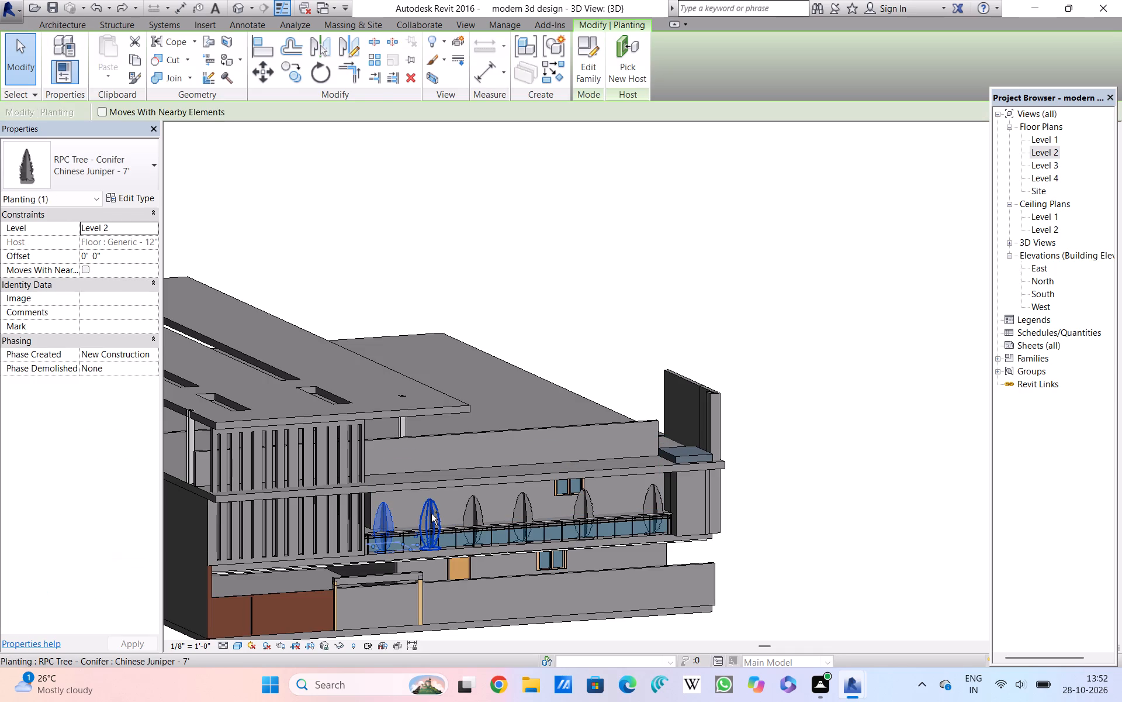
{"action": "left_click", "coordinate": [431, 514], "text": "ctrl"}
{"action": "left_click", "coordinate": [474, 513], "text": "ctrl"}
{"action": "left_click", "coordinate": [520, 506], "text": "ctrl"}
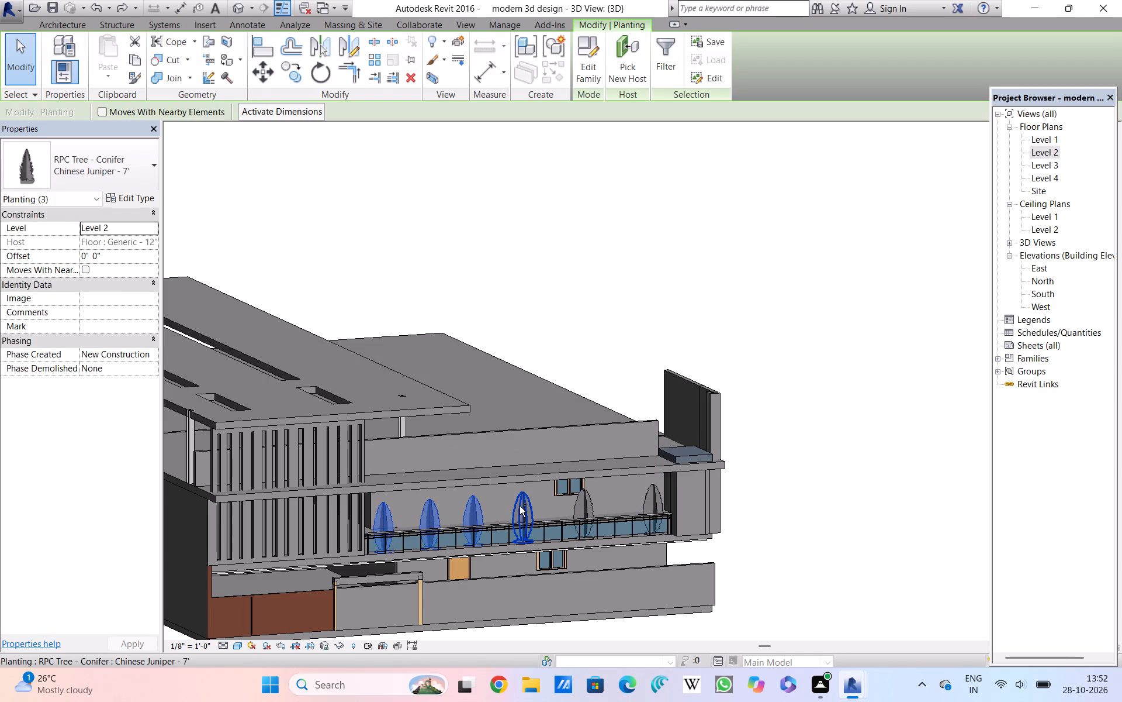
{"action": "left_click", "coordinate": [577, 508], "text": "ctrl"}
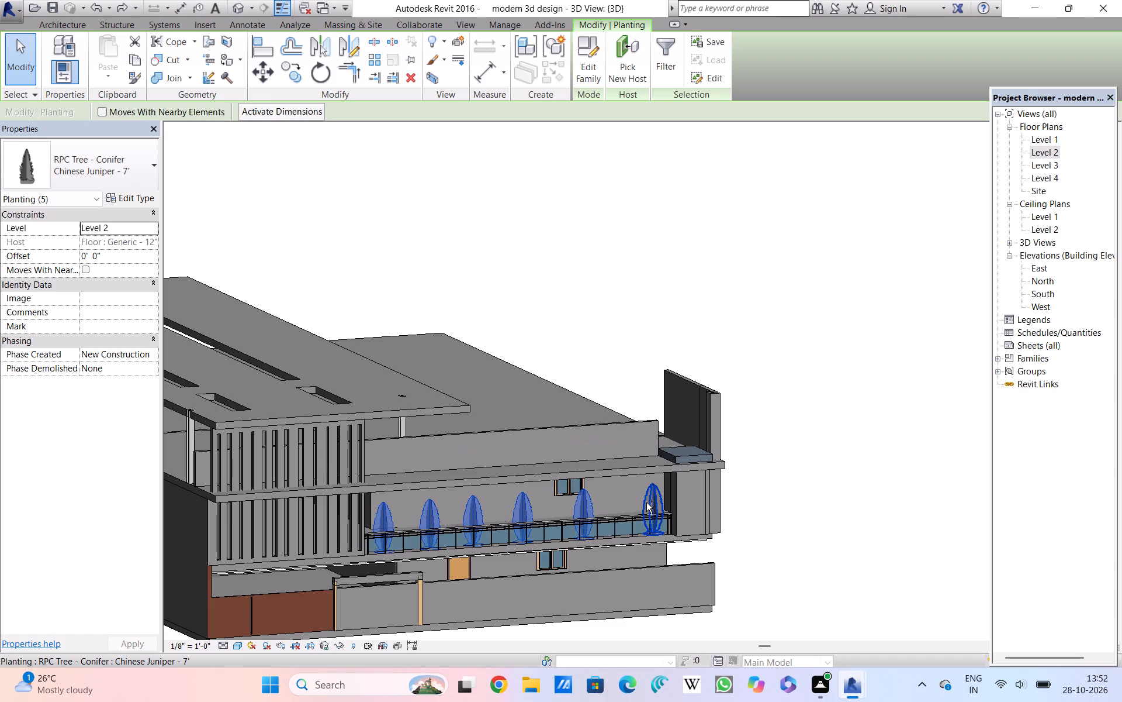
{"action": "left_click", "coordinate": [646, 503], "text": "ctrl"}
{"action": "key", "text": "Delete"}
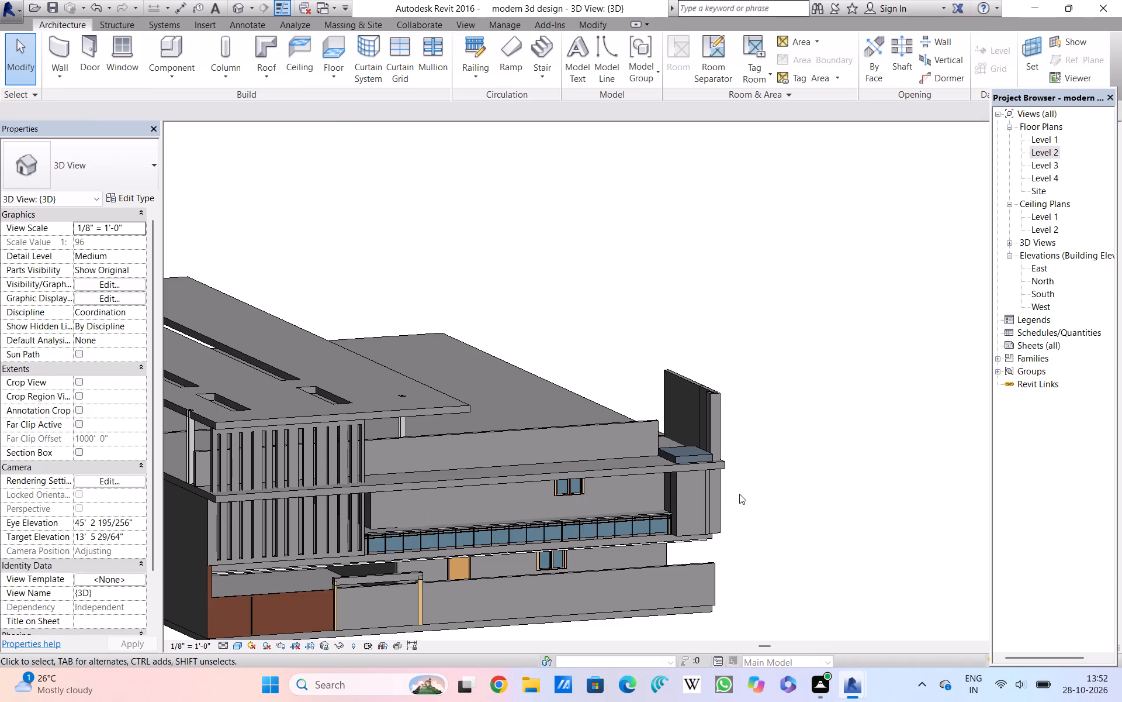
Open the Level 2 floor plan.
{"action": "triple_click", "coordinate": [1034, 155]}
{"action": "left_click", "coordinate": [1034, 155]}
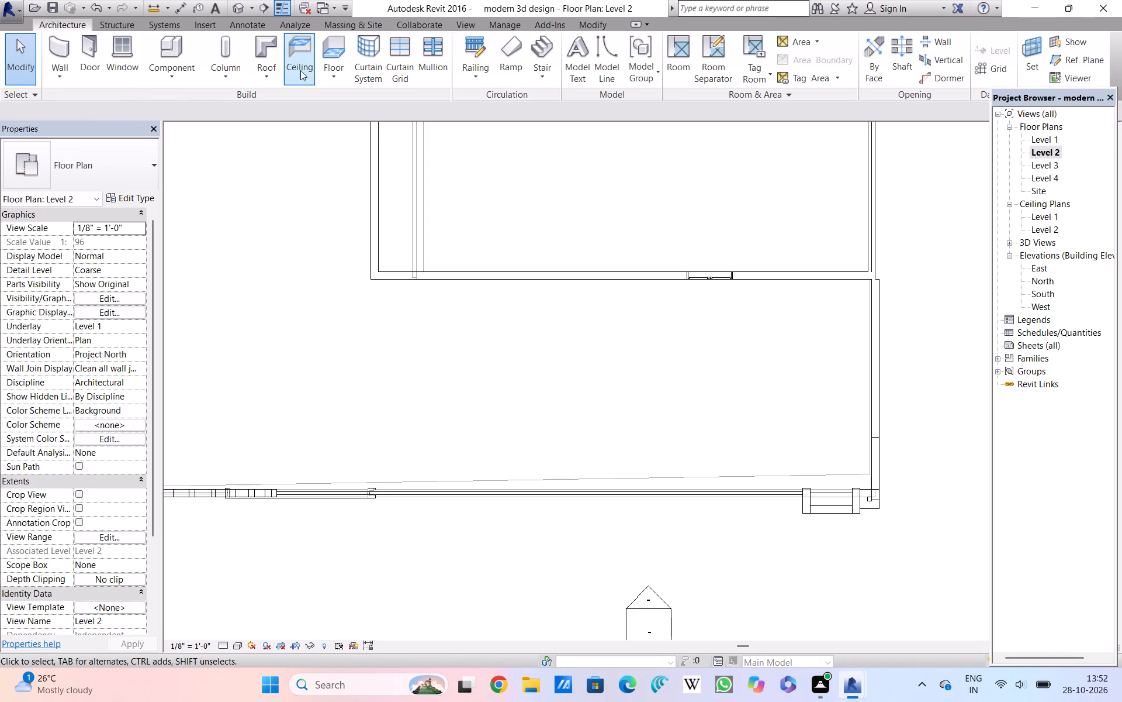
Compare the tree previews in the library's Planting folder and load the RPC Tree - Fall family for placement as a component.
{"action": "left_click", "coordinate": [173, 66]}
{"action": "left_click", "coordinate": [182, 44]}
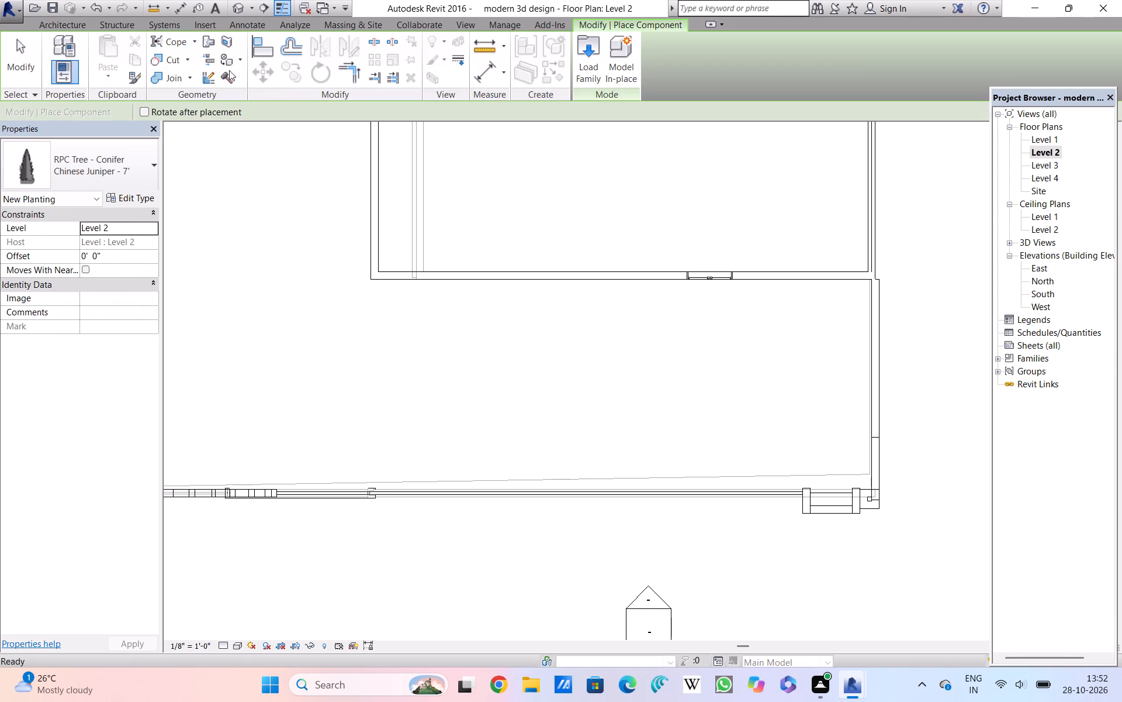
{"action": "left_click", "coordinate": [580, 69]}
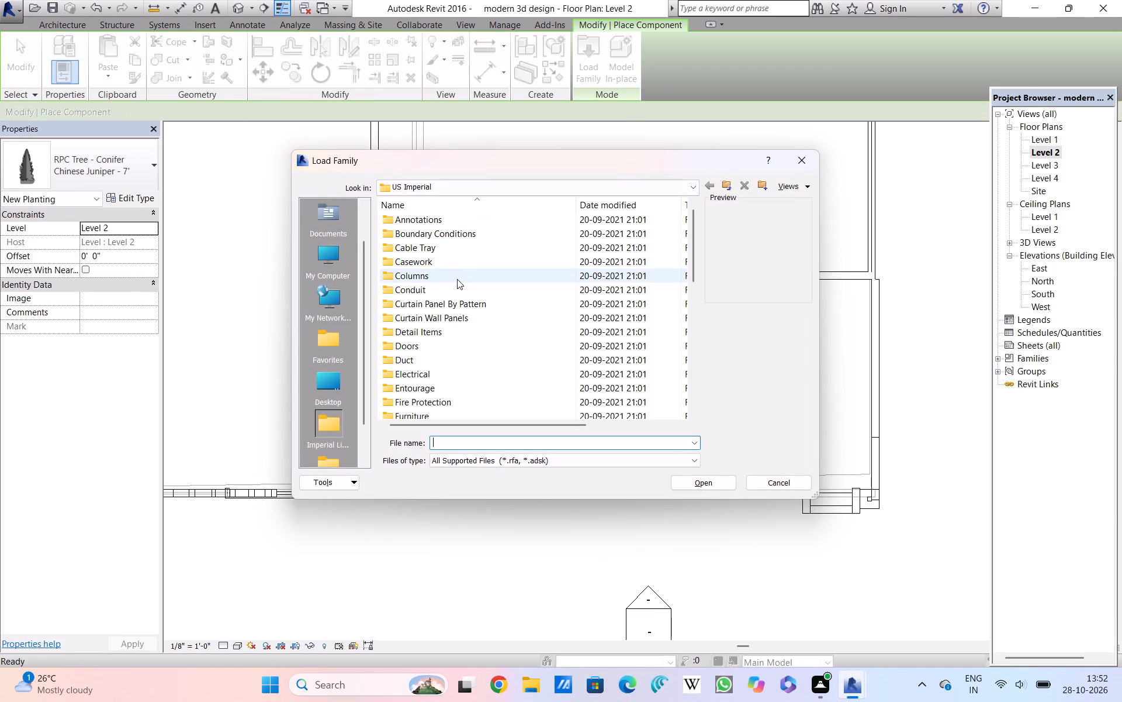
{"action": "scroll", "coordinate": [447, 307], "scroll_direction": "down", "scroll_amount": 1}
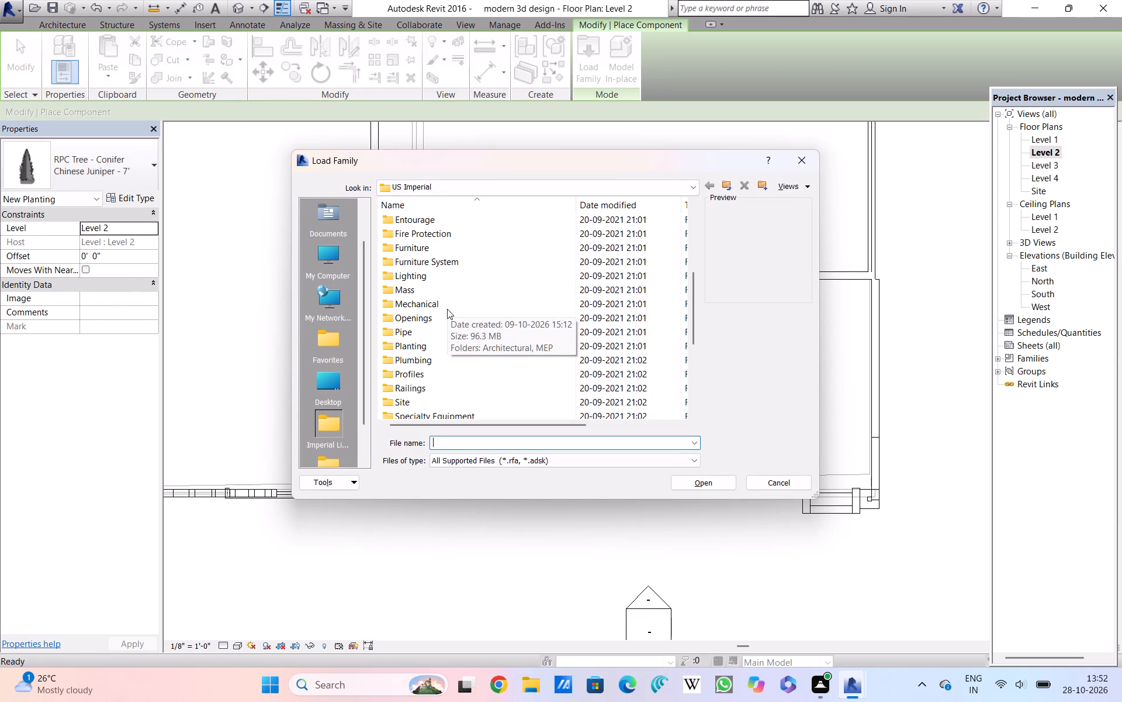
{"action": "left_click", "coordinate": [421, 347]}
{"action": "left_click", "coordinate": [673, 481]}
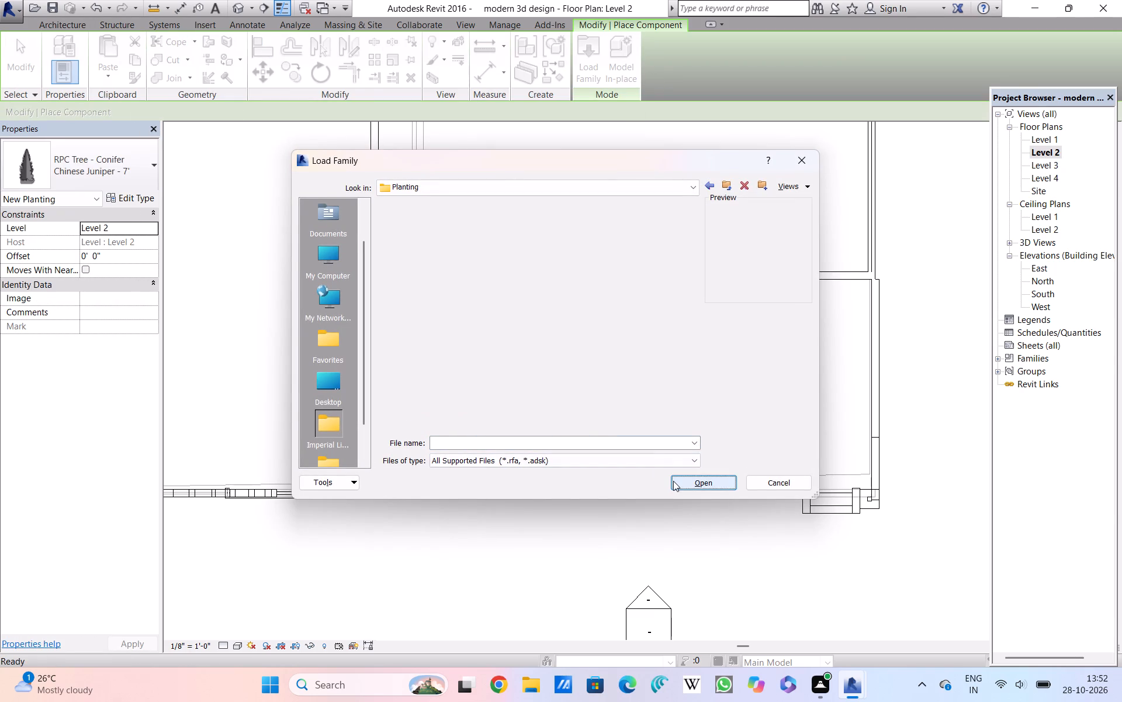
{"action": "left_click", "coordinate": [458, 272]}
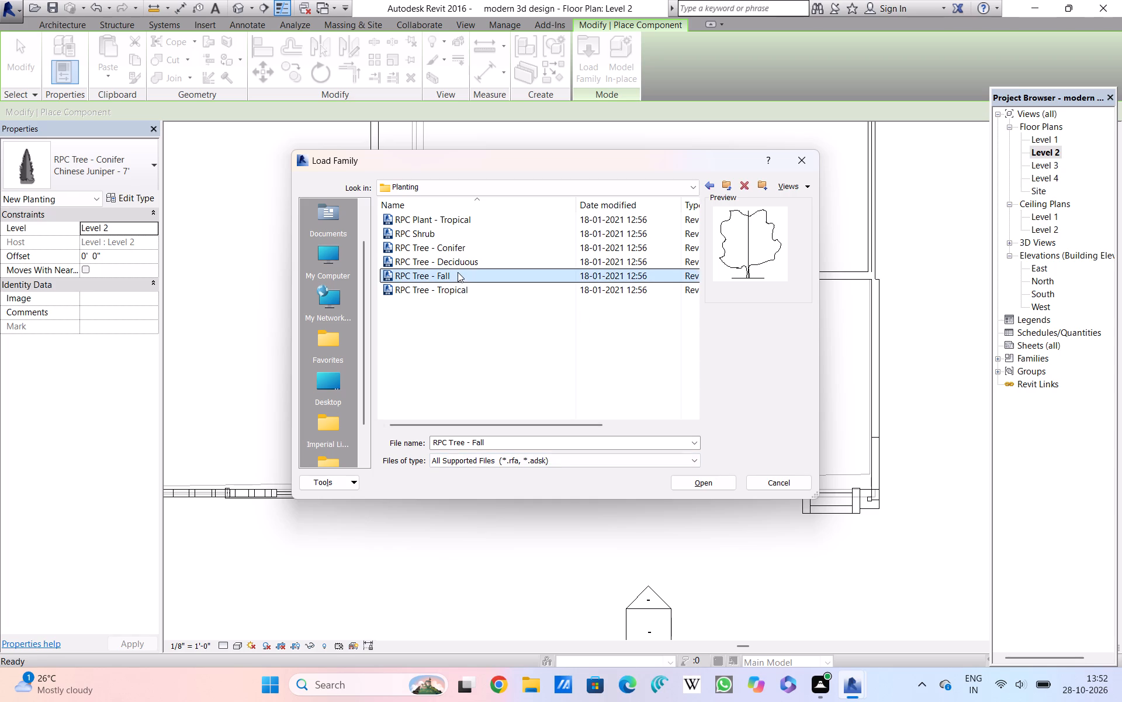
{"action": "left_click", "coordinate": [453, 283]}
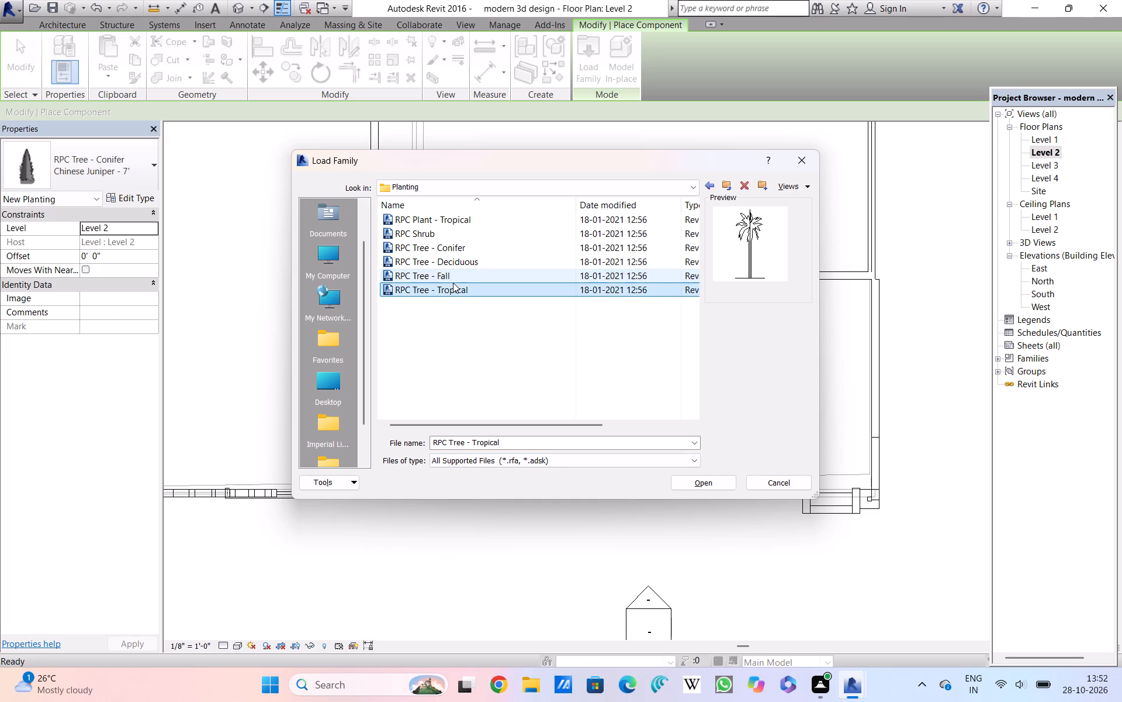
{"action": "left_click", "coordinate": [454, 272]}
{"action": "left_click", "coordinate": [456, 263]}
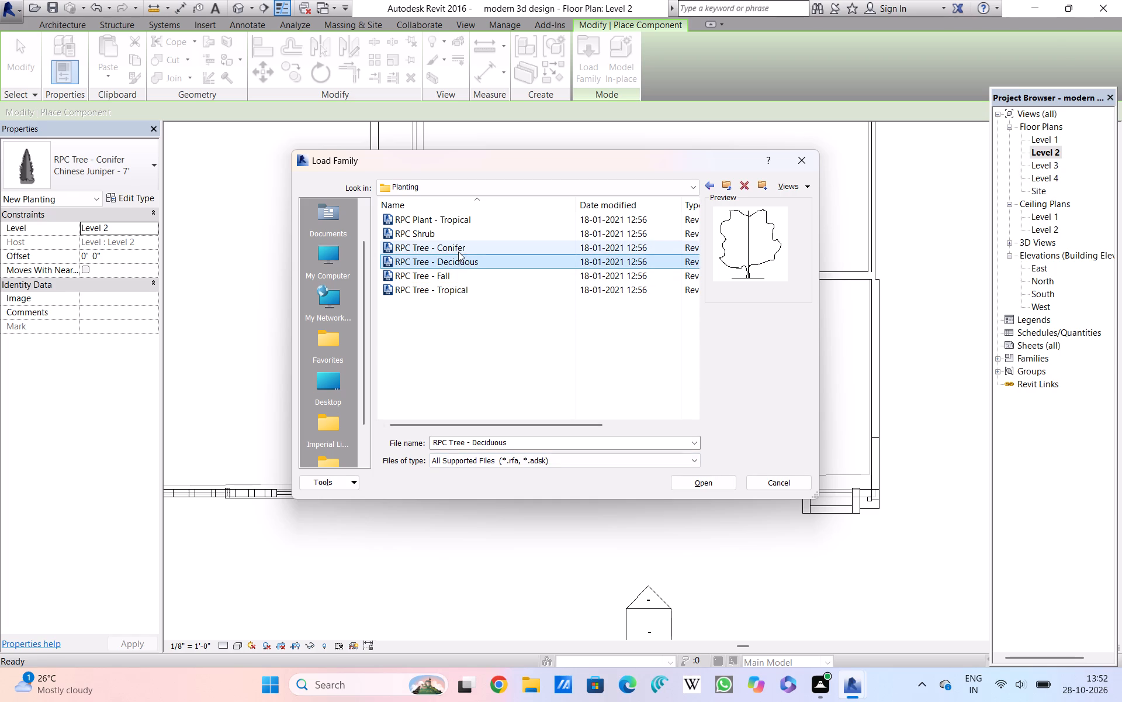
{"action": "left_click", "coordinate": [458, 250]}
{"action": "left_click", "coordinate": [458, 259]}
{"action": "left_click", "coordinate": [452, 228]}
{"action": "left_click", "coordinate": [449, 272]}
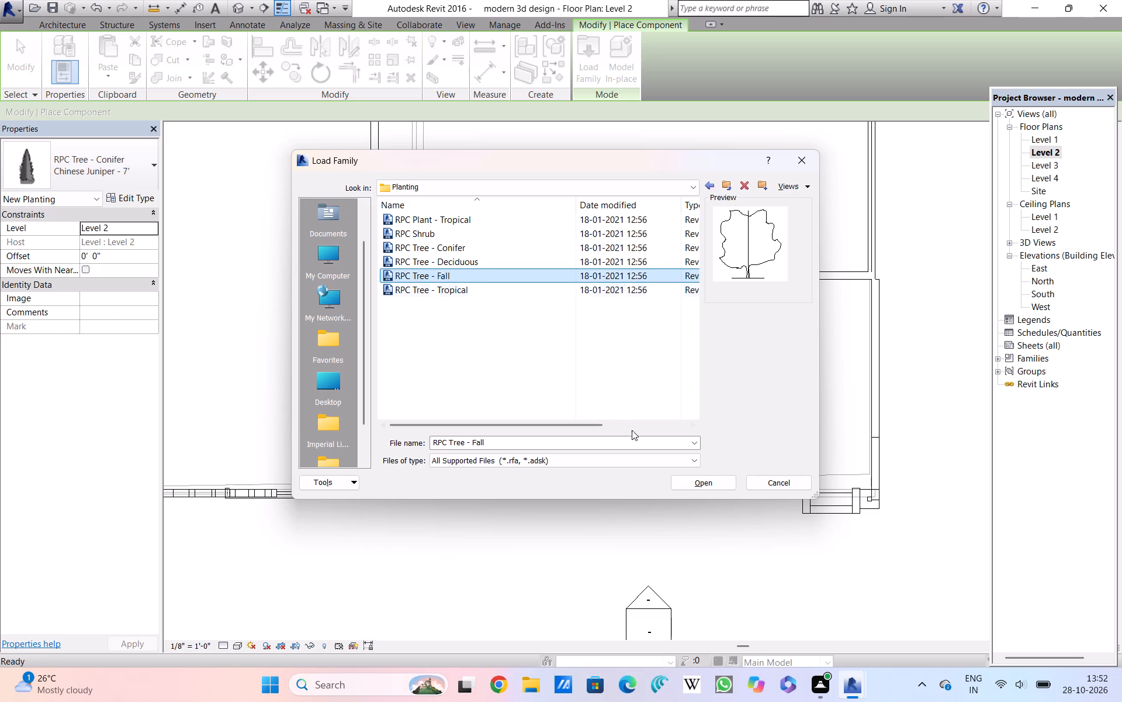
{"action": "left_click", "coordinate": [700, 487]}
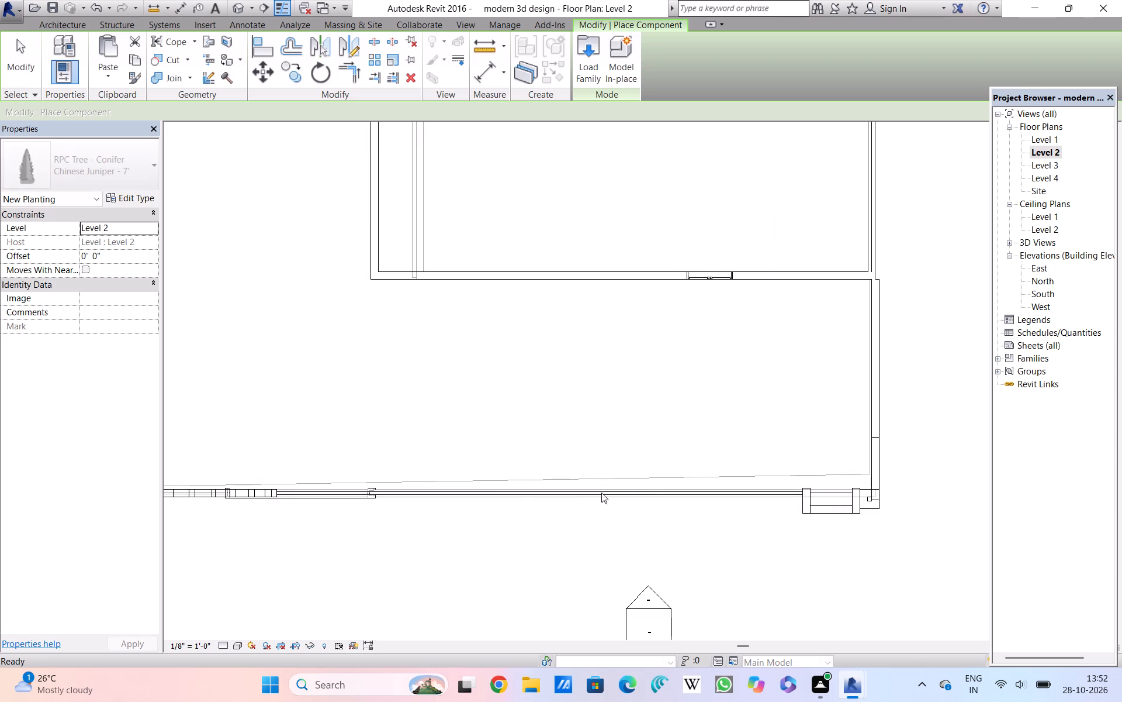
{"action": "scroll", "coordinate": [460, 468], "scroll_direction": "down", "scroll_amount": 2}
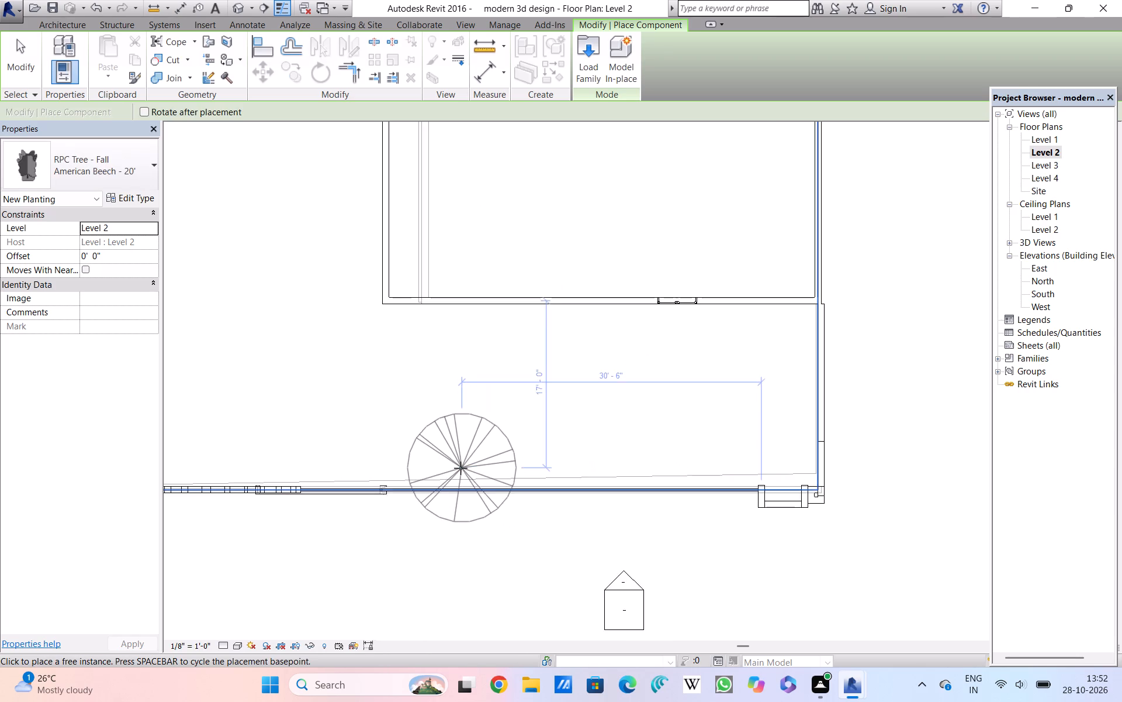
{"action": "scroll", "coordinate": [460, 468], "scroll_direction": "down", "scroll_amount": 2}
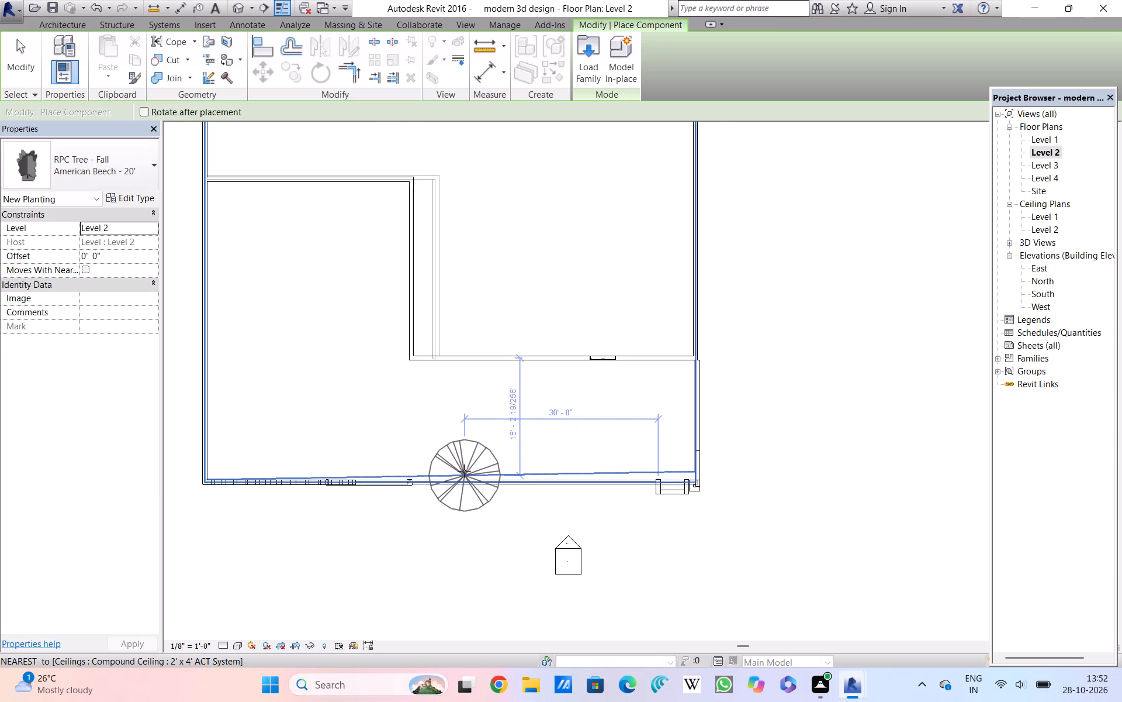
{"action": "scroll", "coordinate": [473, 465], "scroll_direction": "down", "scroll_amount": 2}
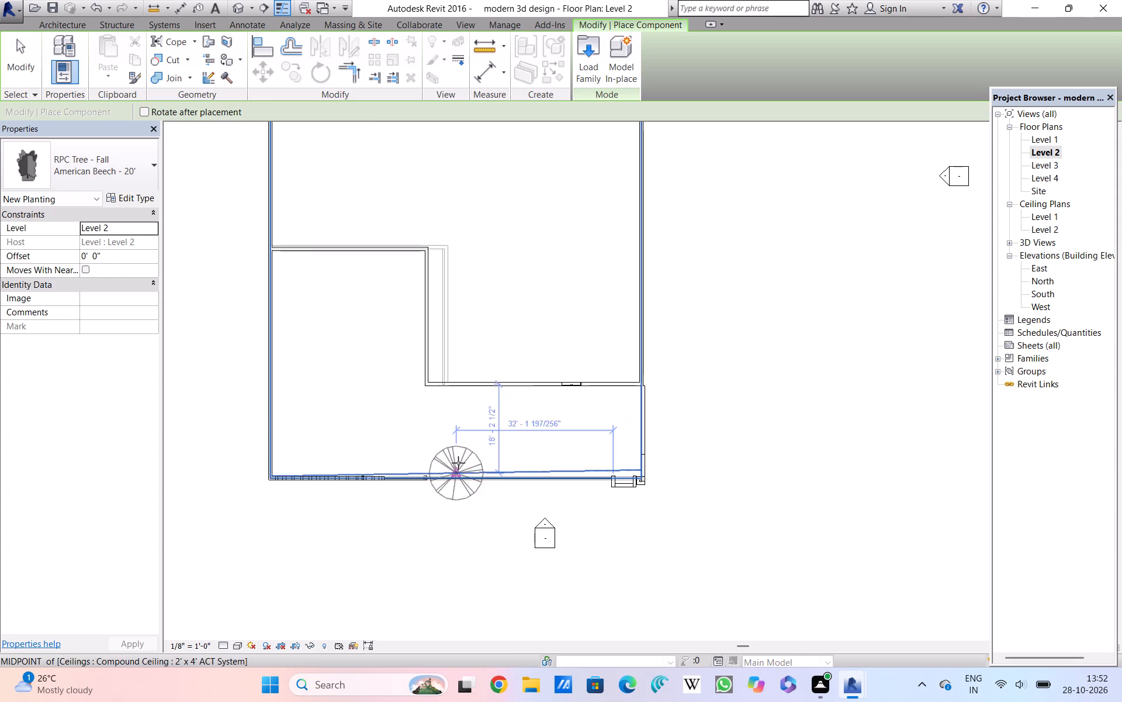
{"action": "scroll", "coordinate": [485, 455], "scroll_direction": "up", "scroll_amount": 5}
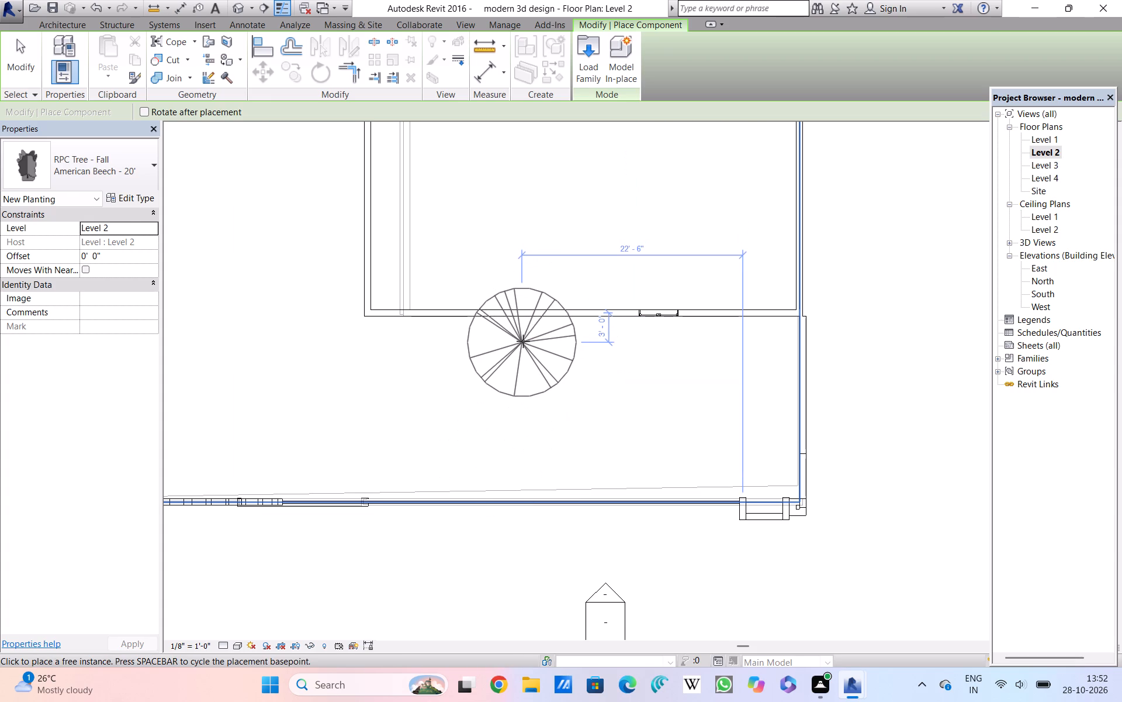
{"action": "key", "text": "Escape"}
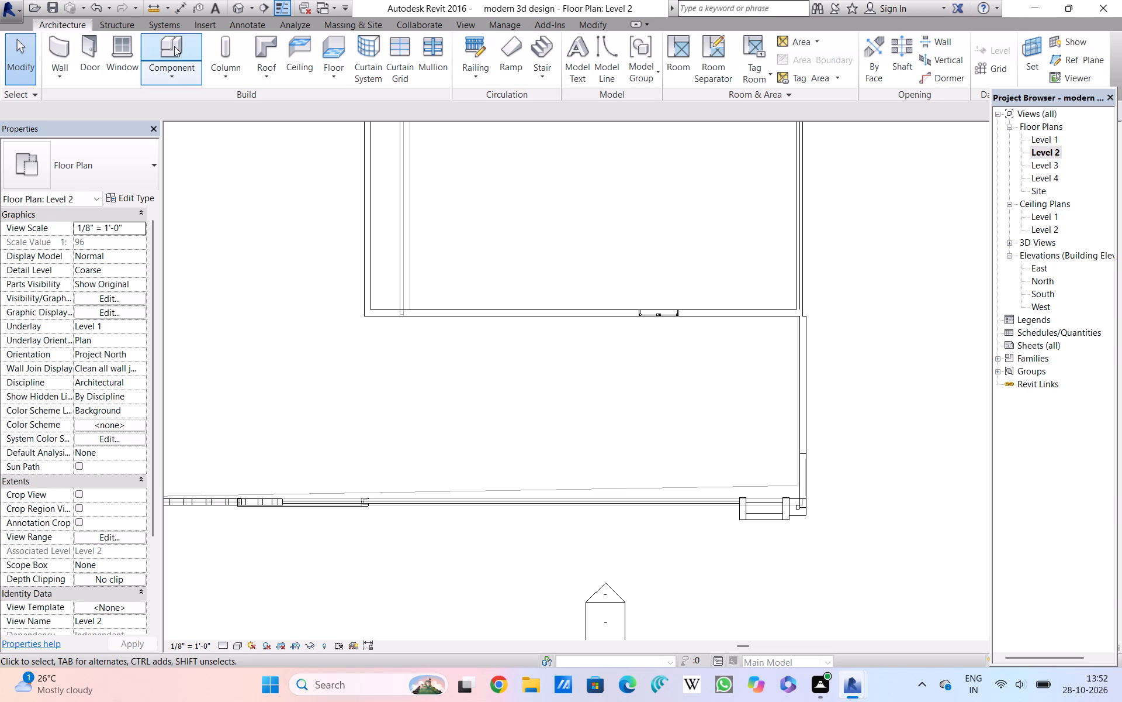
Load the RPC Plant - Tropical family from the library's Planting folder for placement as a component.
{"action": "left_click", "coordinate": [174, 46]}
{"action": "left_click", "coordinate": [584, 77]}
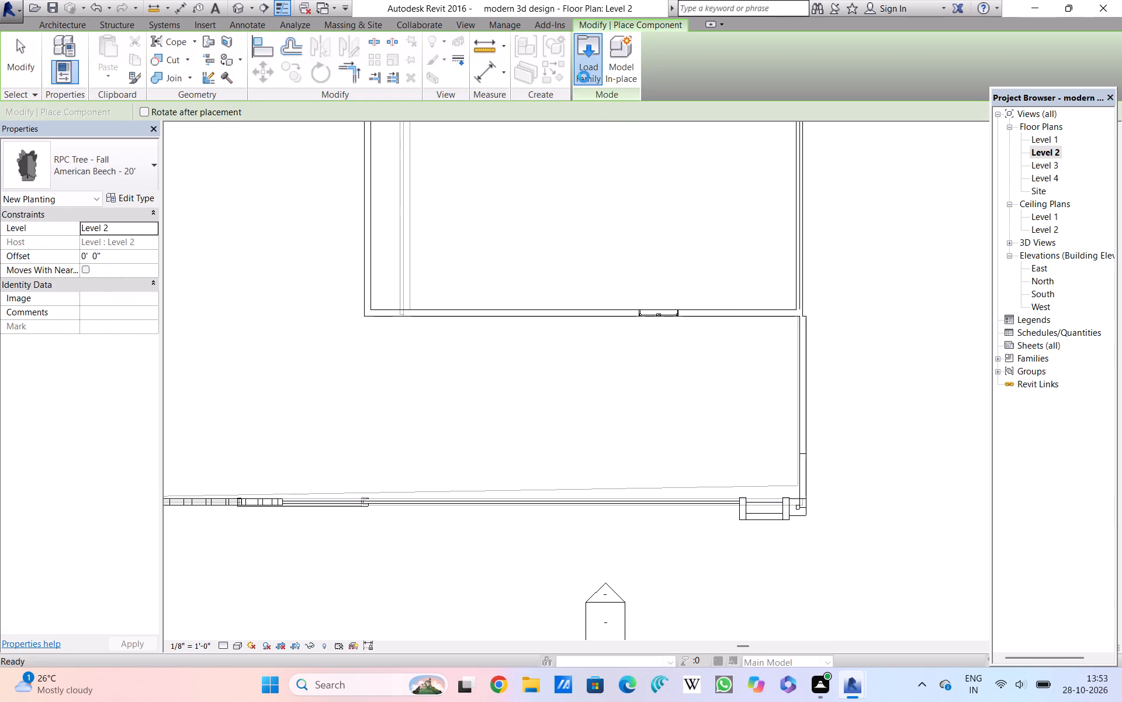
{"action": "scroll", "coordinate": [510, 323], "scroll_direction": "down", "scroll_amount": 2}
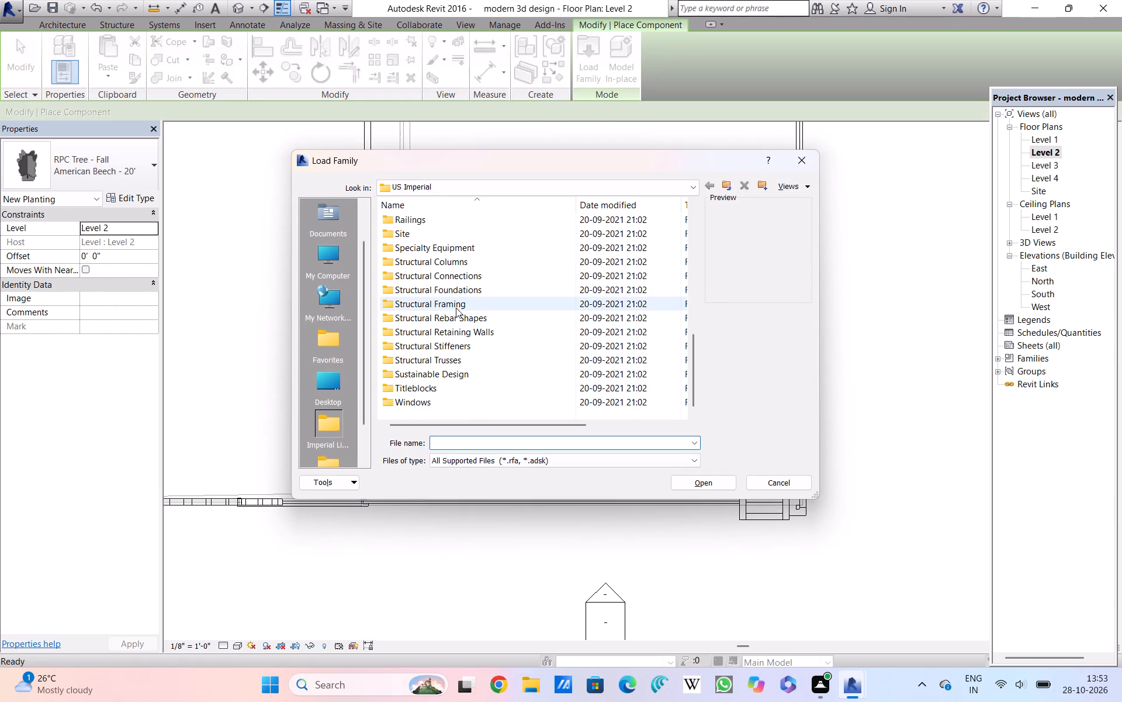
{"action": "scroll", "coordinate": [455, 260], "scroll_direction": "up", "scroll_amount": 1}
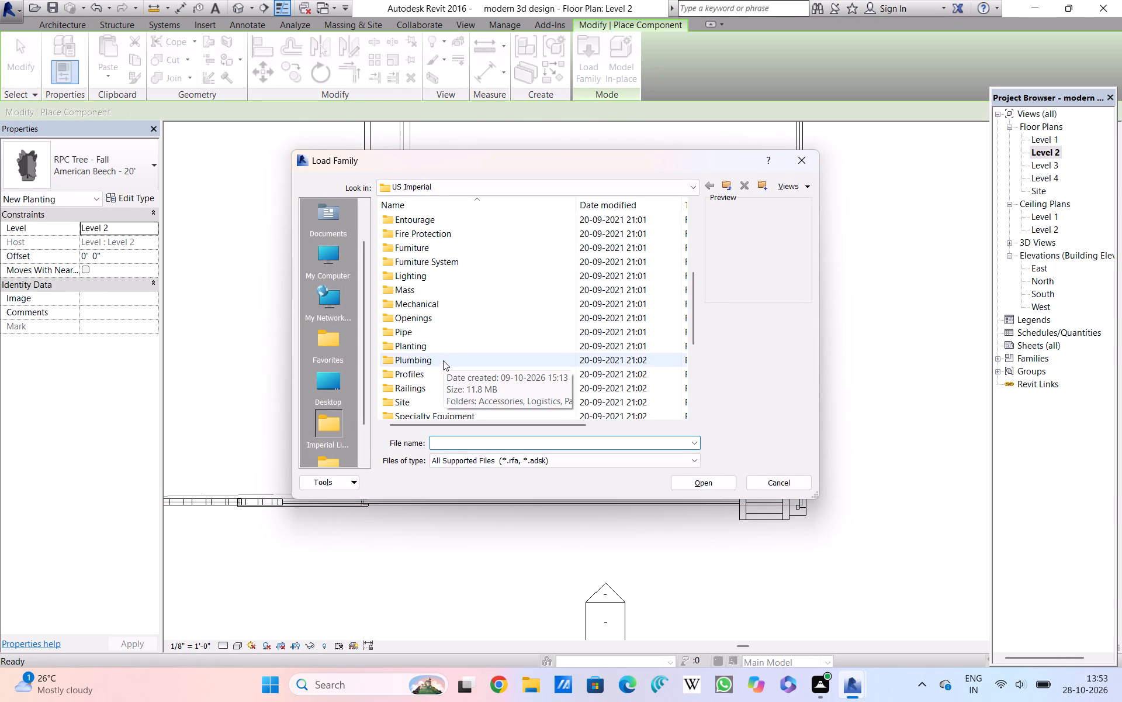
{"action": "double_click", "coordinate": [442, 349]}
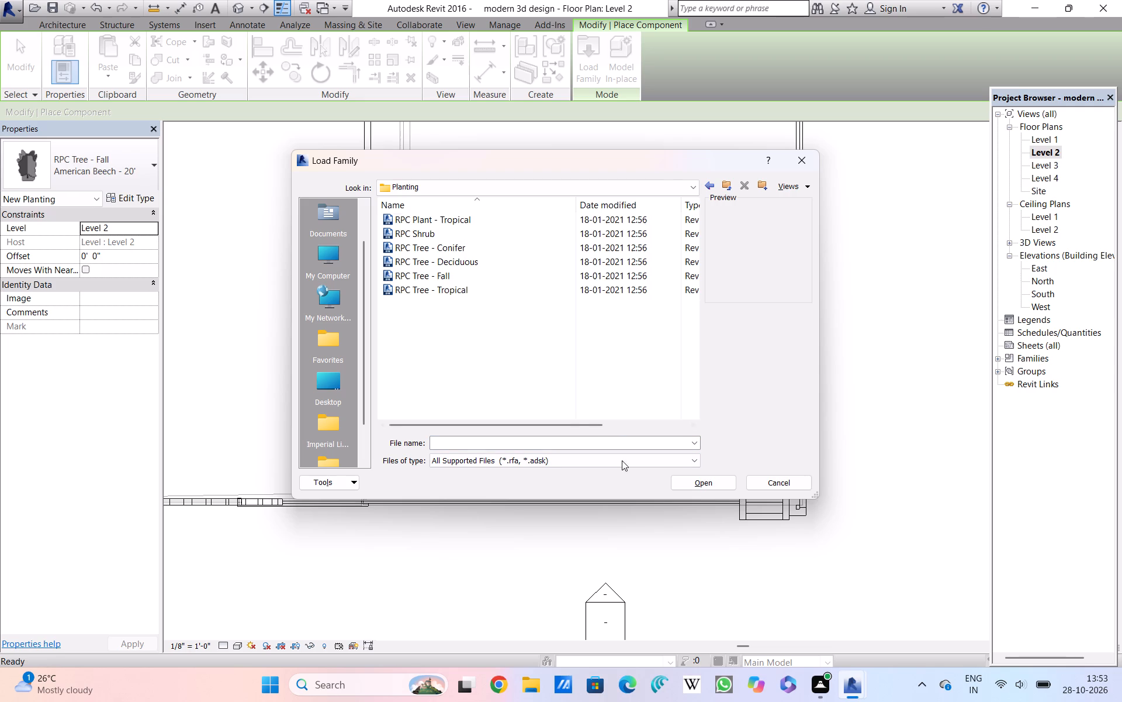
{"action": "left_click", "coordinate": [444, 247]}
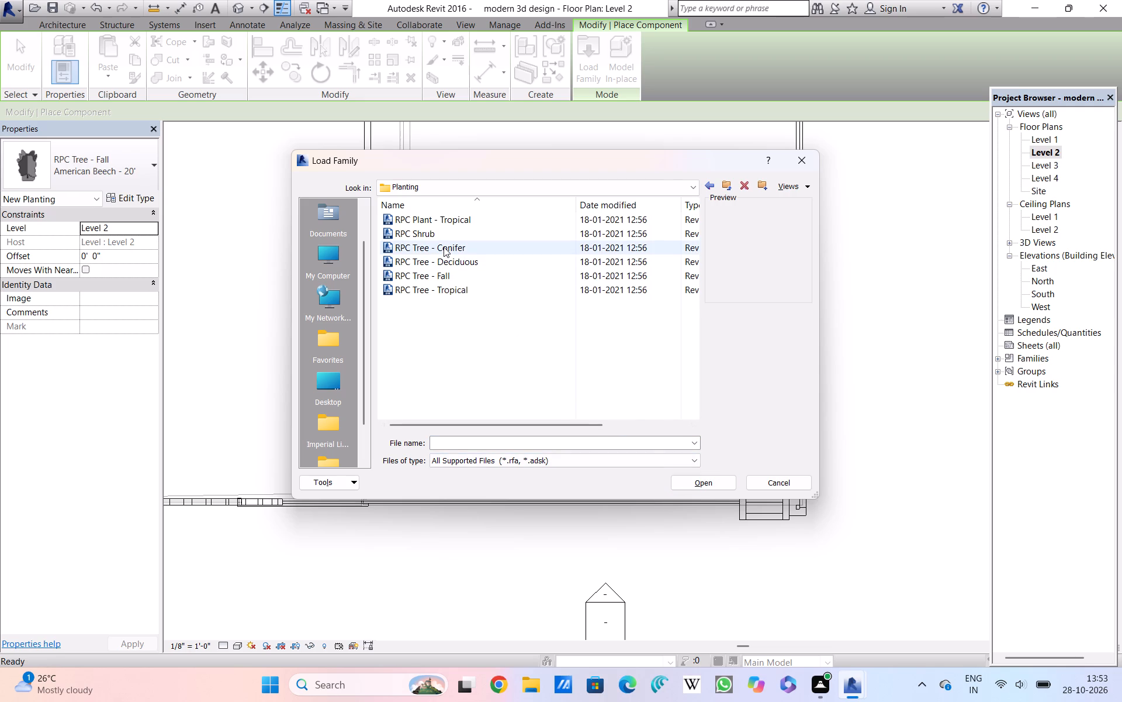
{"action": "left_click", "coordinate": [445, 233]}
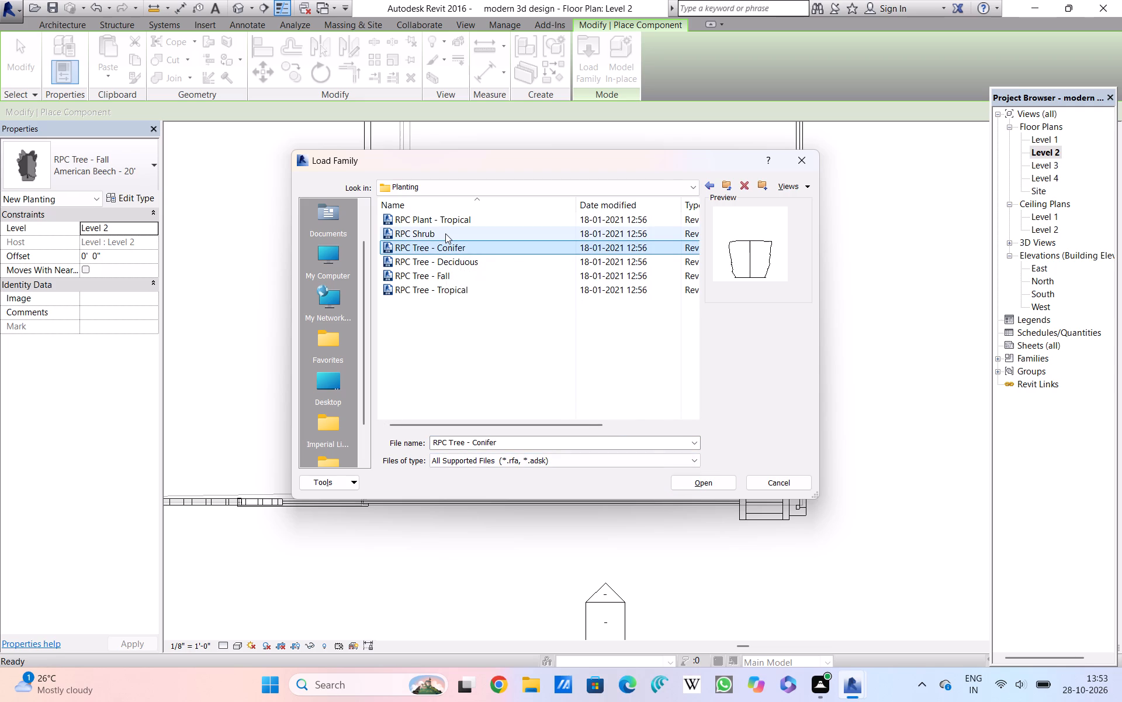
{"action": "left_click", "coordinate": [453, 221]}
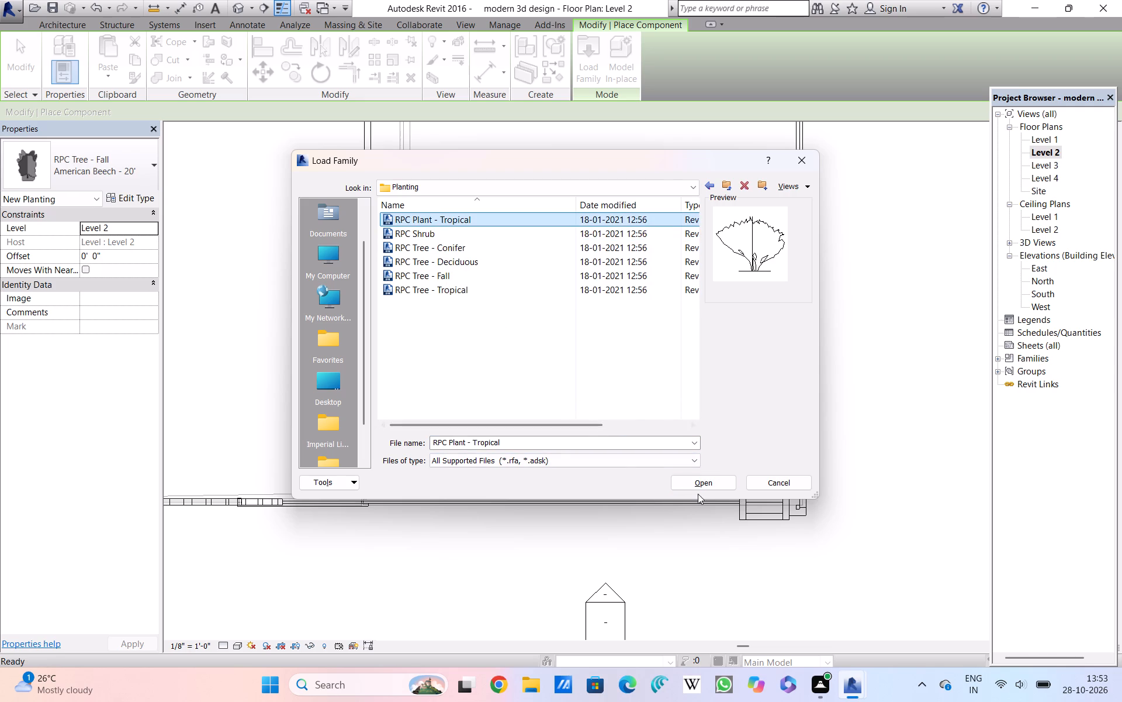
{"action": "double_click", "coordinate": [698, 483]}
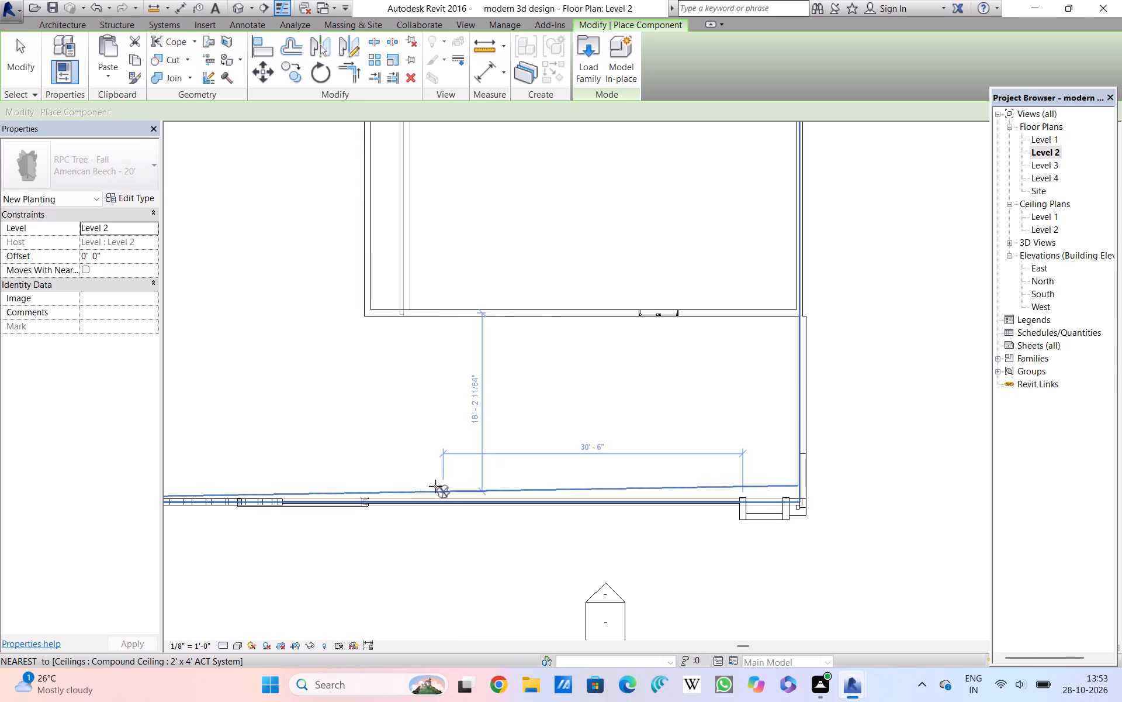
Place three Agave - 1.5' plants behind the balcony's front railing: two about 6'-6" and 14'-1" from the end post, one toward the far end.
{"action": "left_click", "coordinate": [389, 488]}
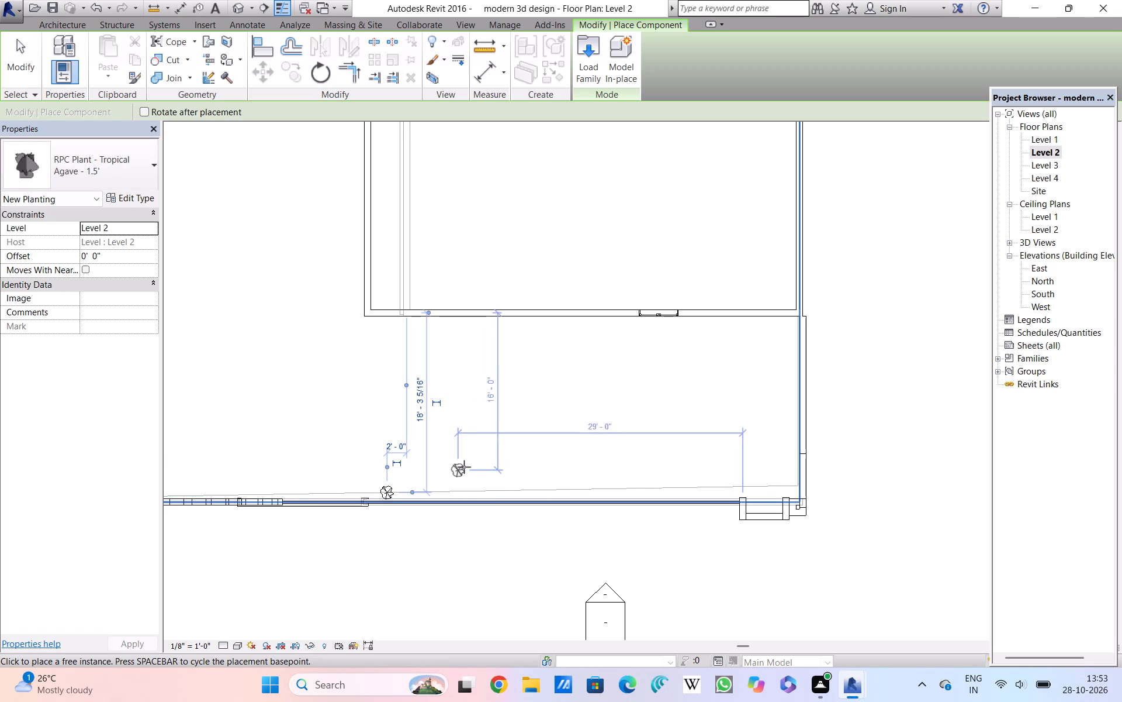
{"action": "left_click", "coordinate": [448, 487]}
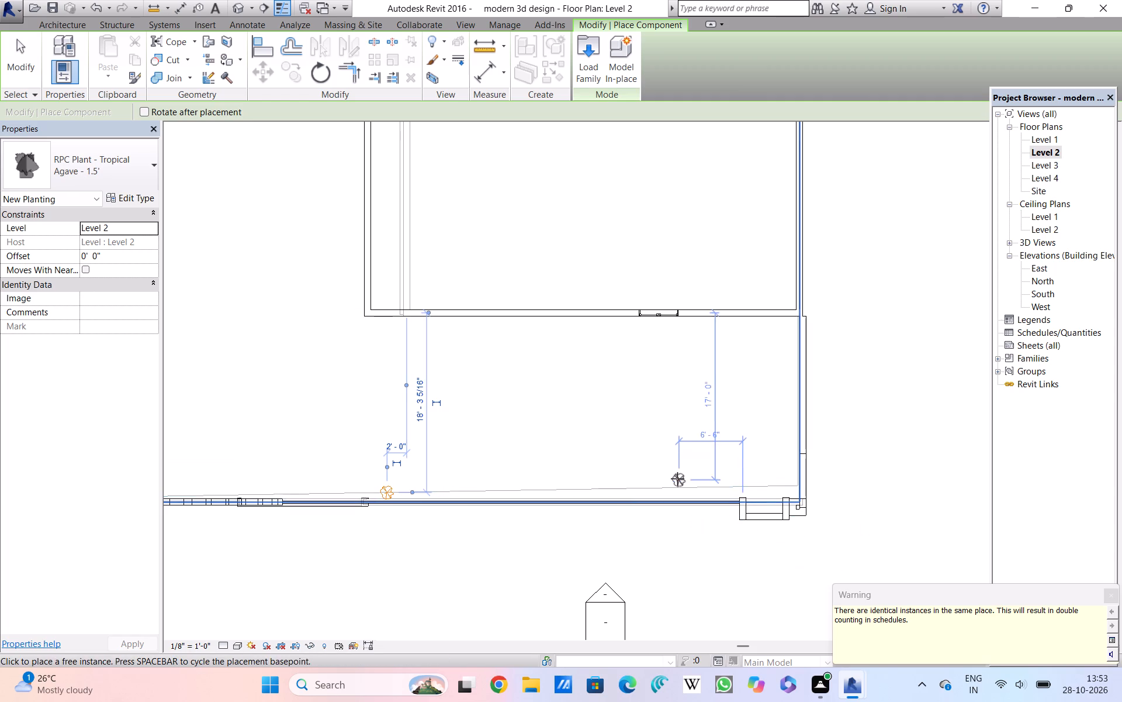
{"action": "scroll", "coordinate": [687, 491], "scroll_direction": "up", "scroll_amount": 4}
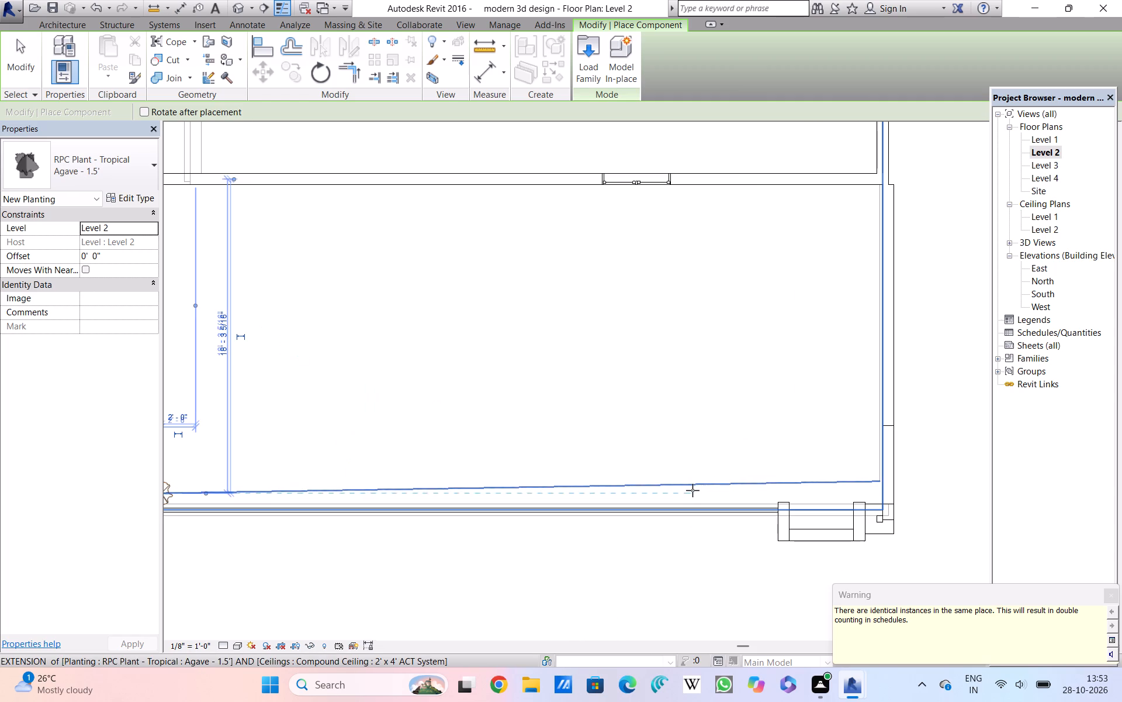
{"action": "left_click", "coordinate": [676, 494]}
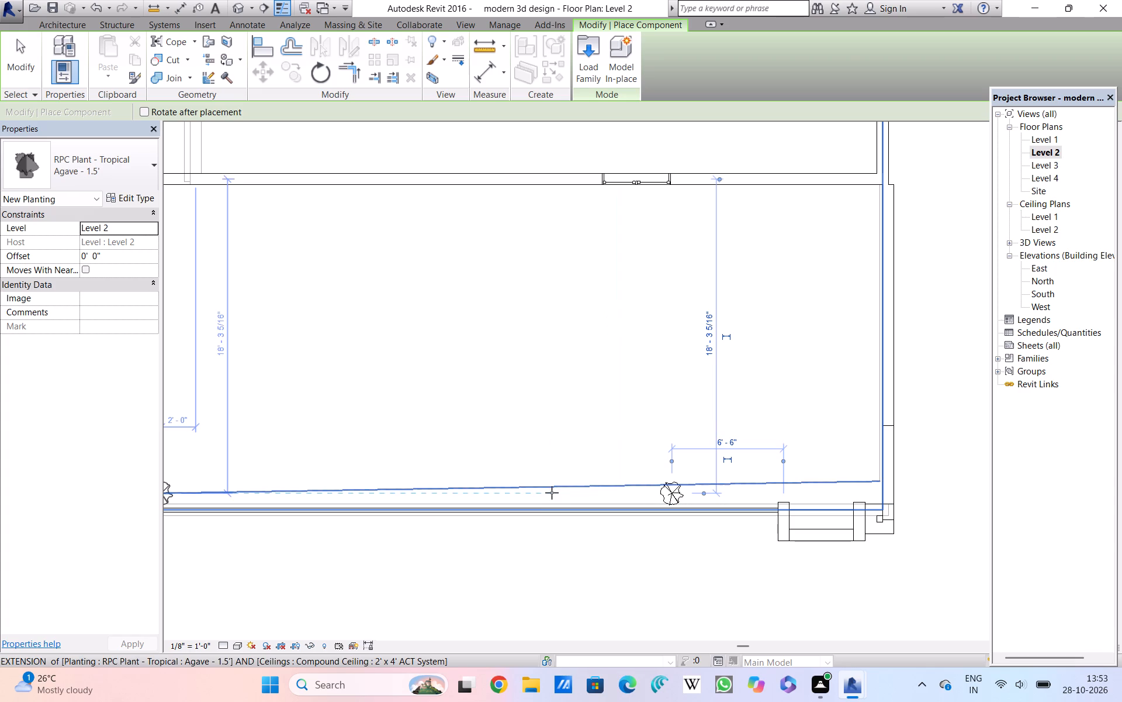
{"action": "scroll", "coordinate": [555, 498], "scroll_direction": "up", "scroll_amount": 4}
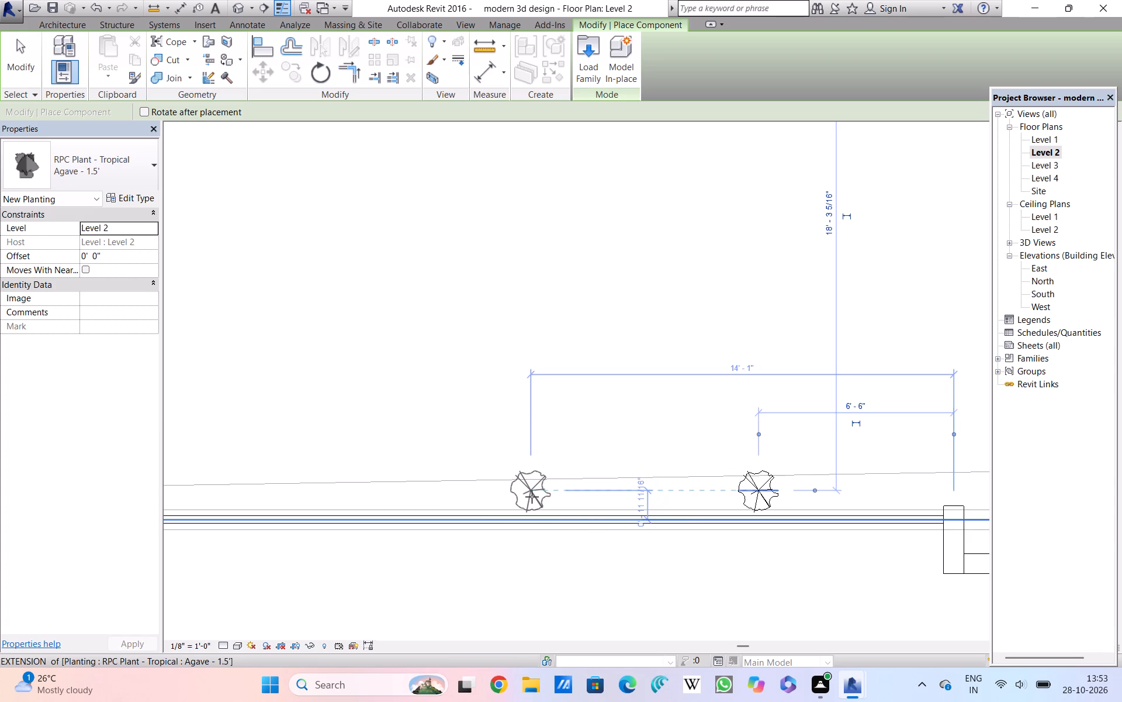
{"action": "left_click", "coordinate": [532, 497]}
Place three more Agave - 1.5' plants along the same railing, about 17'-6", 24'-6" and 29'-6" from the end post.
{"action": "scroll", "coordinate": [375, 483], "scroll_direction": "down", "scroll_amount": 4}
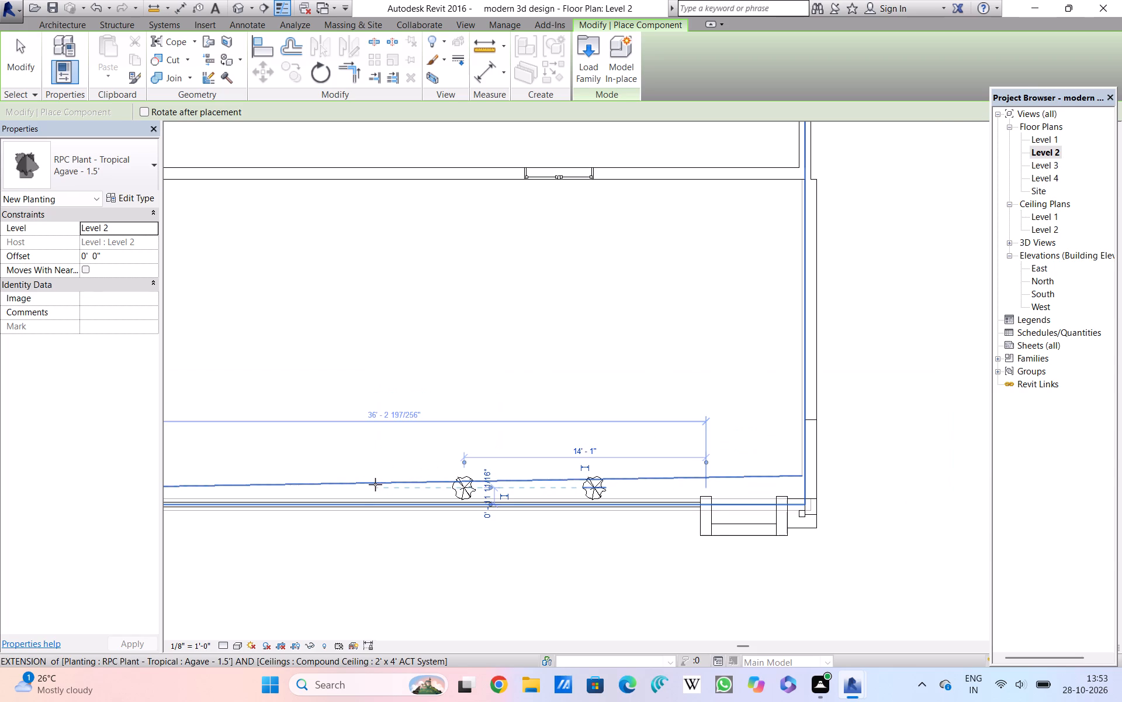
{"action": "scroll", "coordinate": [375, 490], "scroll_direction": "down", "scroll_amount": 1}
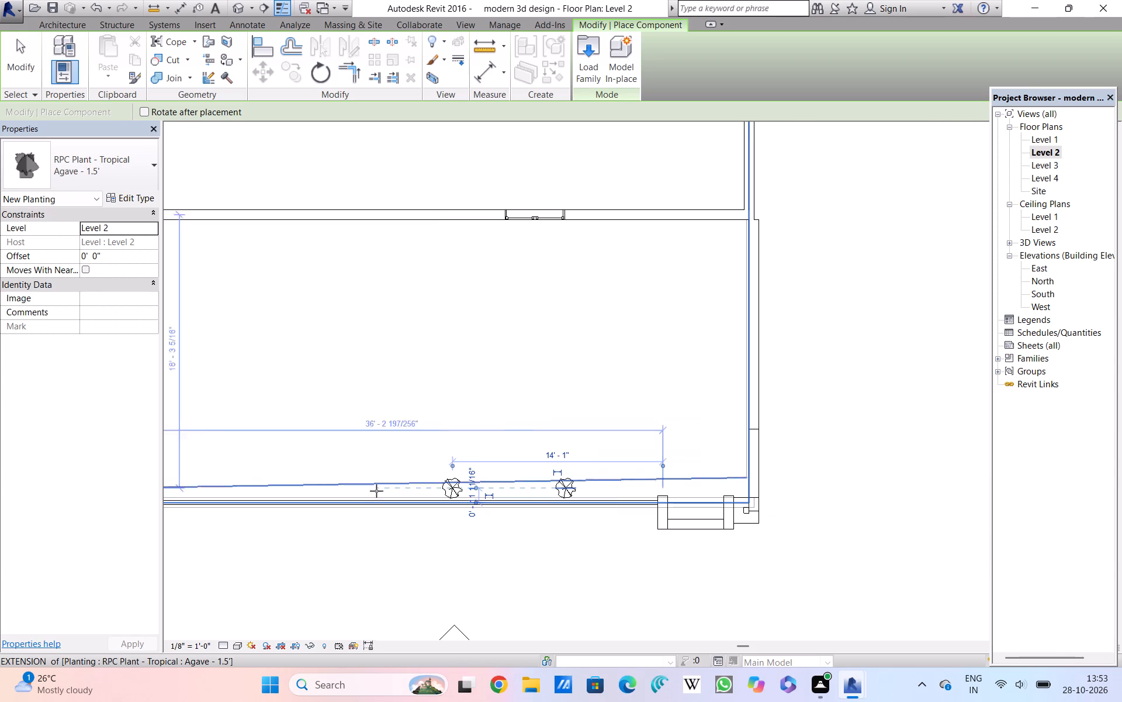
{"action": "scroll", "coordinate": [376, 491], "scroll_direction": "down", "scroll_amount": 1}
{"action": "middle_click_drag", "start_coordinate": [380, 493], "coordinate": [535, 526]}
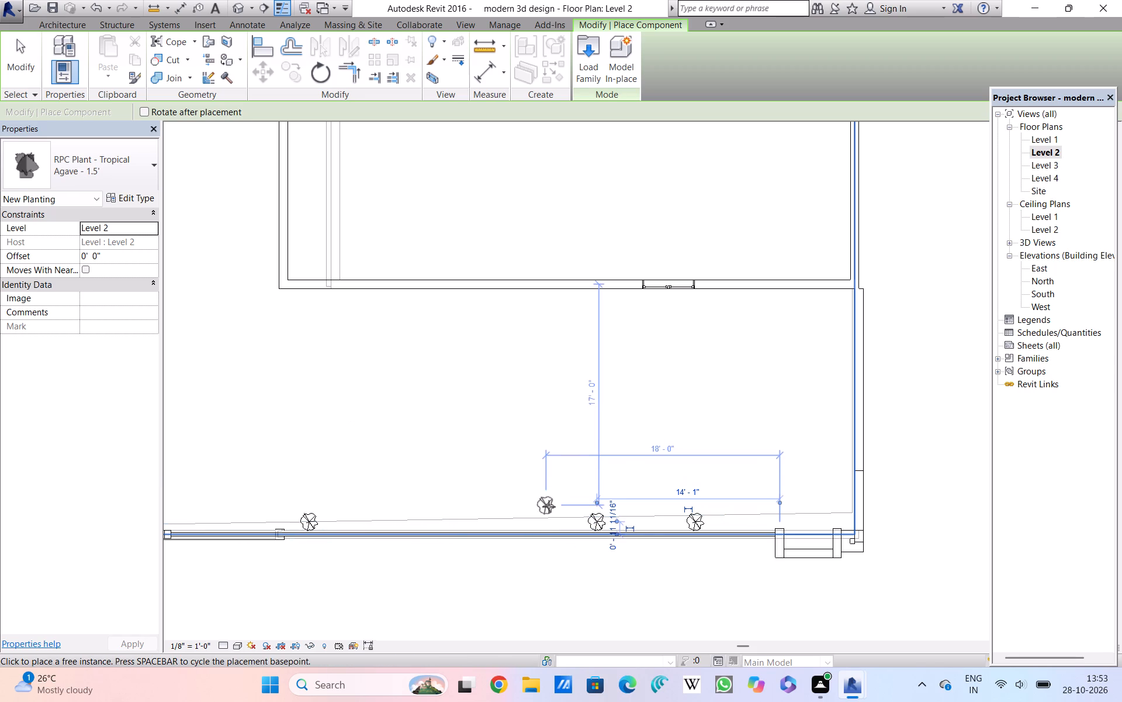
{"action": "double_click", "coordinate": [547, 515]}
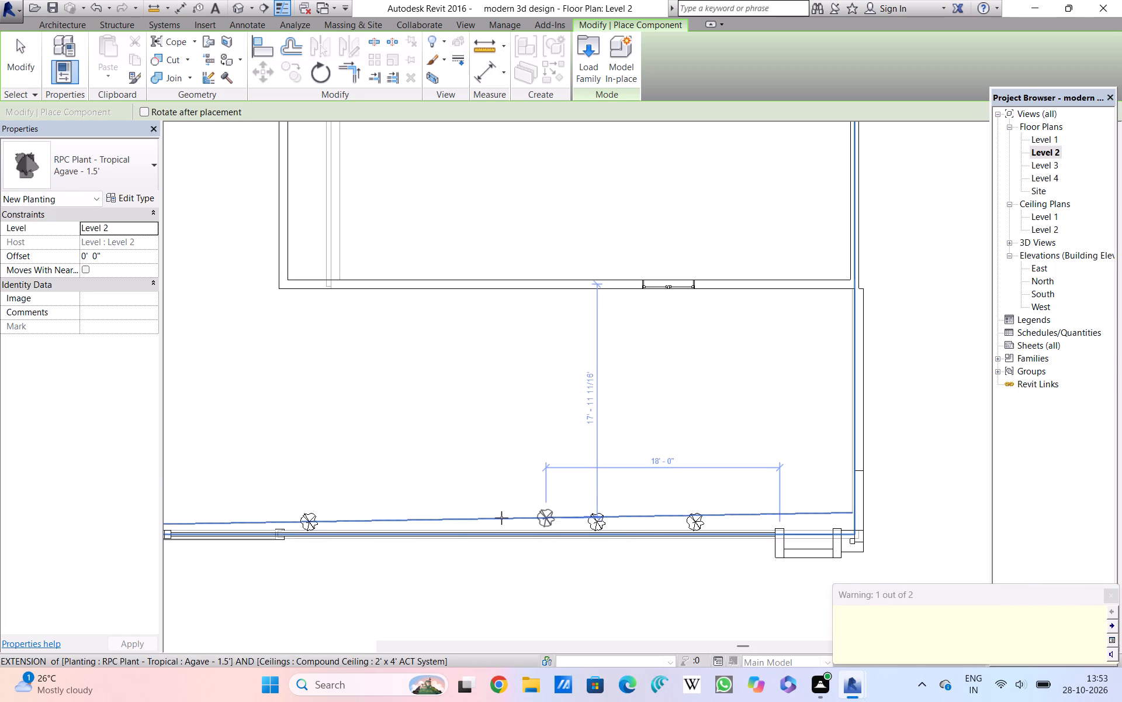
{"action": "double_click", "coordinate": [442, 518]}
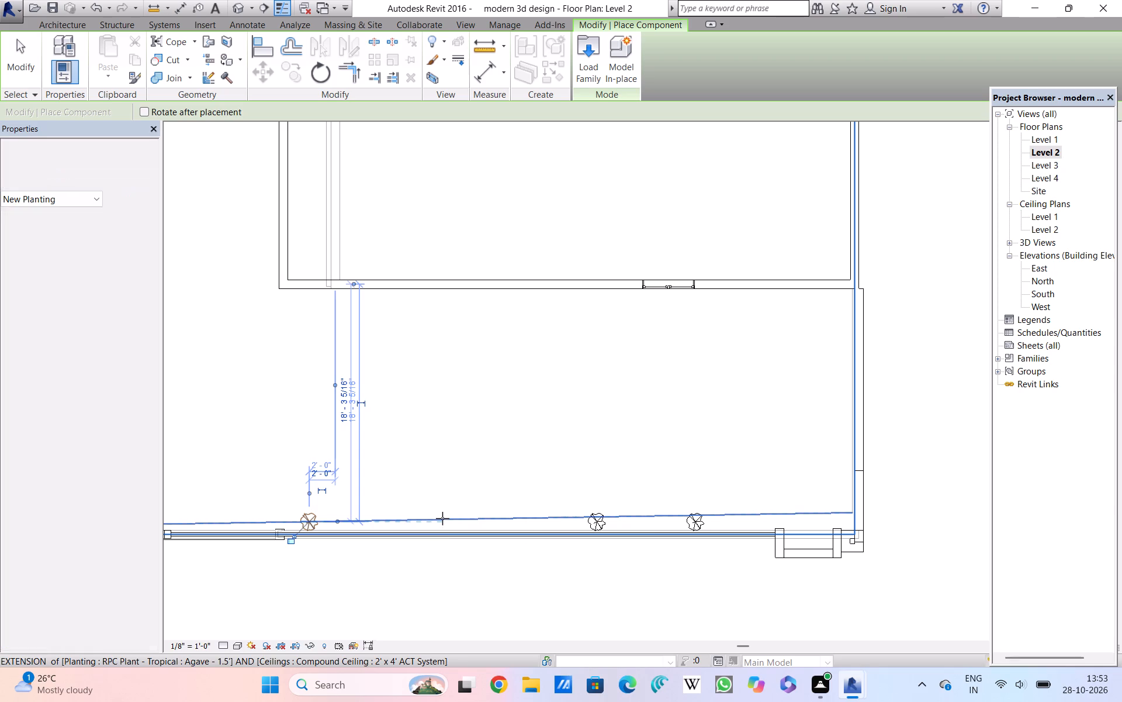
{"action": "left_click", "coordinate": [459, 514]}
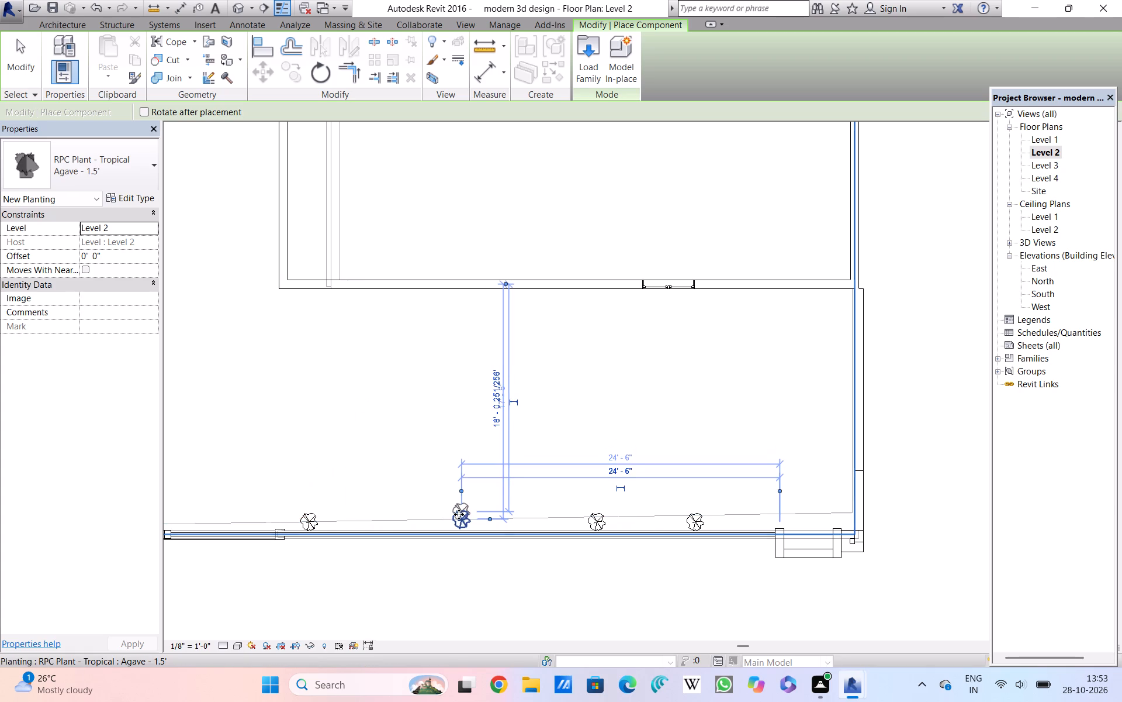
{"action": "left_click", "coordinate": [373, 514]}
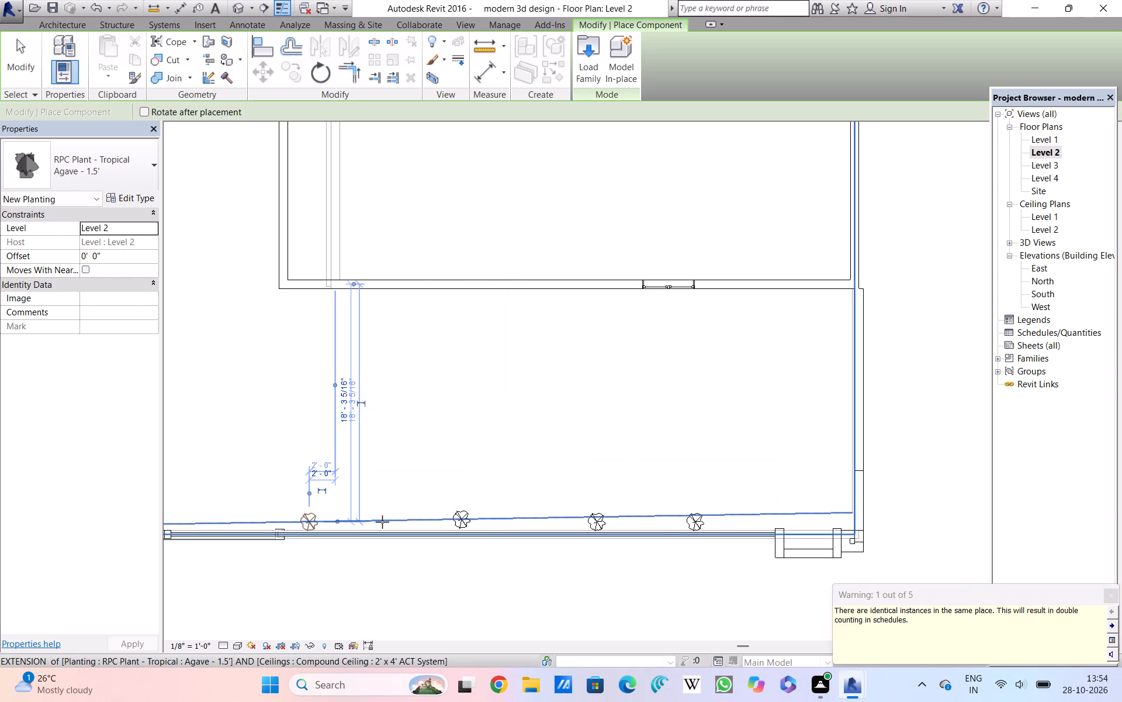
{"action": "left_click_drag", "start_coordinate": [383, 519], "coordinate": [394, 501]}
{"action": "left_click_drag", "start_coordinate": [394, 501], "coordinate": [392, 508]}
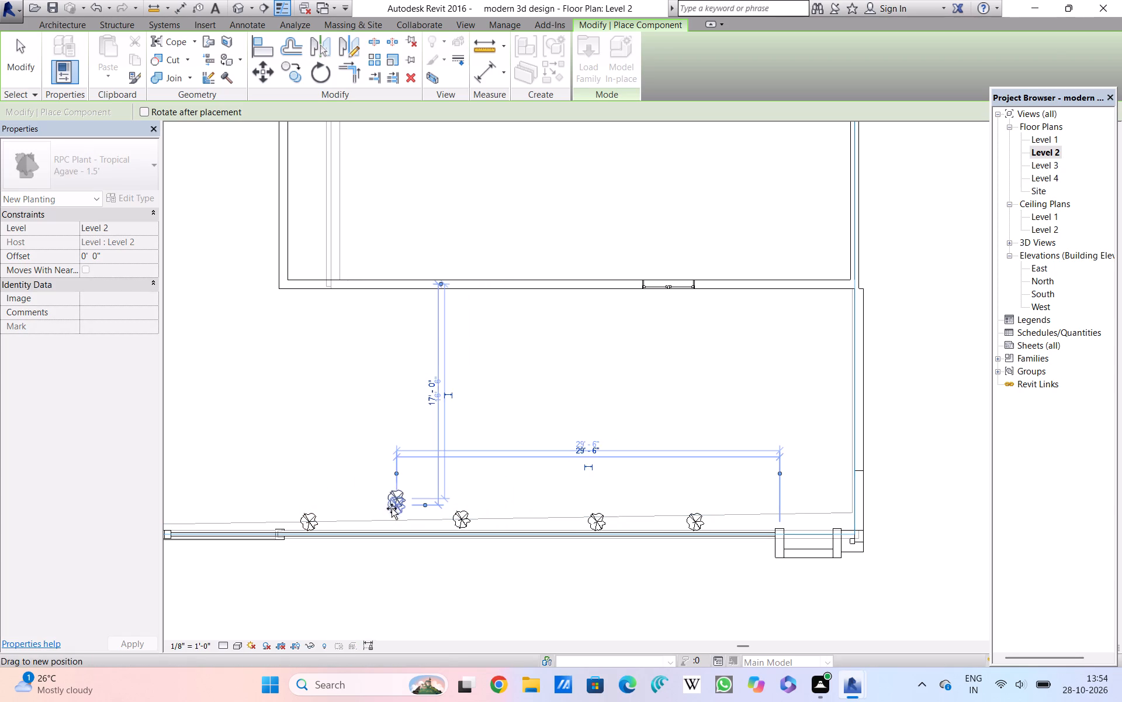
{"action": "left_click_drag", "start_coordinate": [392, 508], "coordinate": [389, 517]}
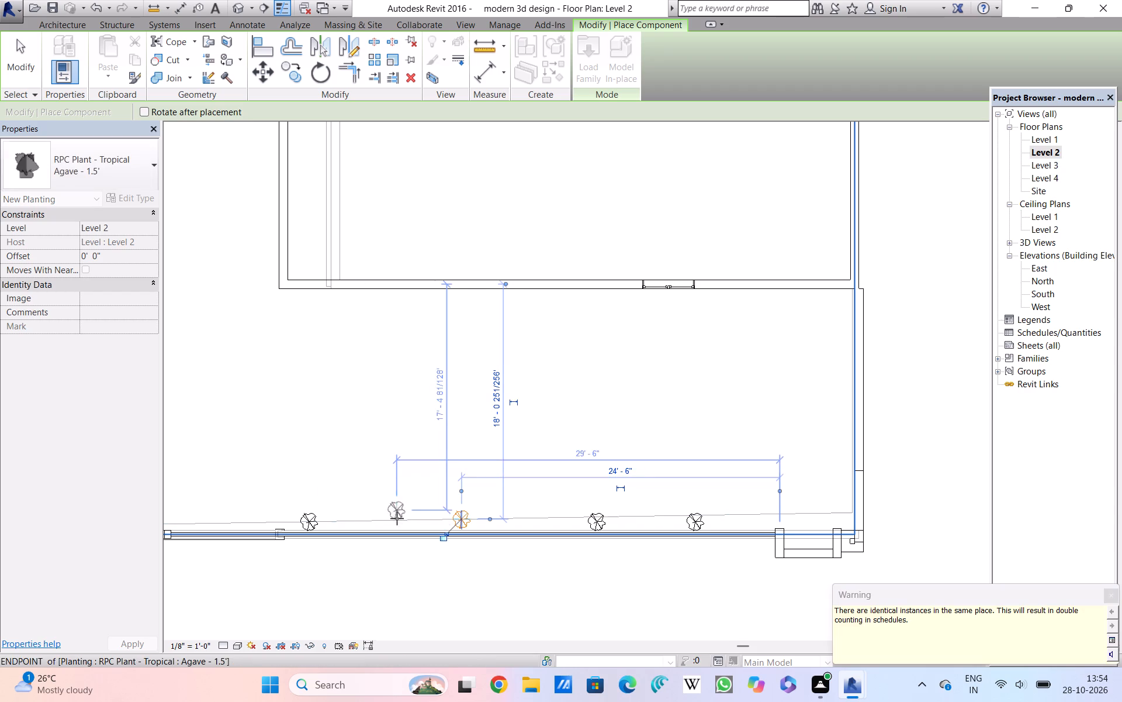
{"action": "left_click", "coordinate": [396, 520]}
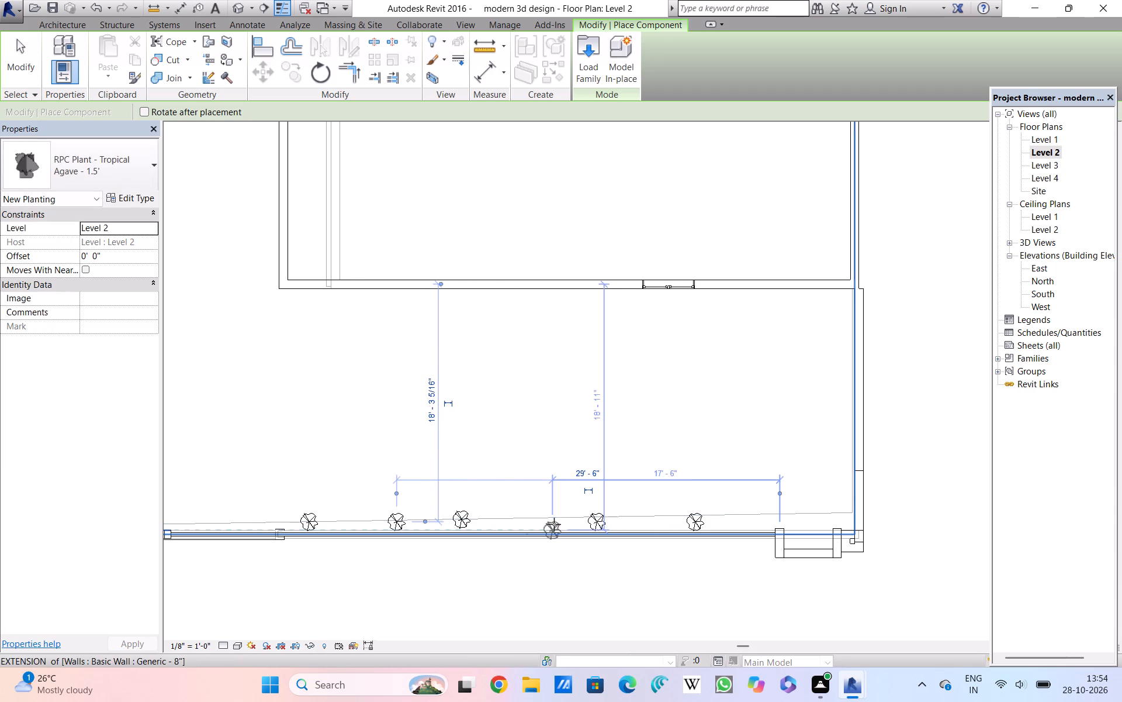
{"action": "left_click", "coordinate": [555, 511]}
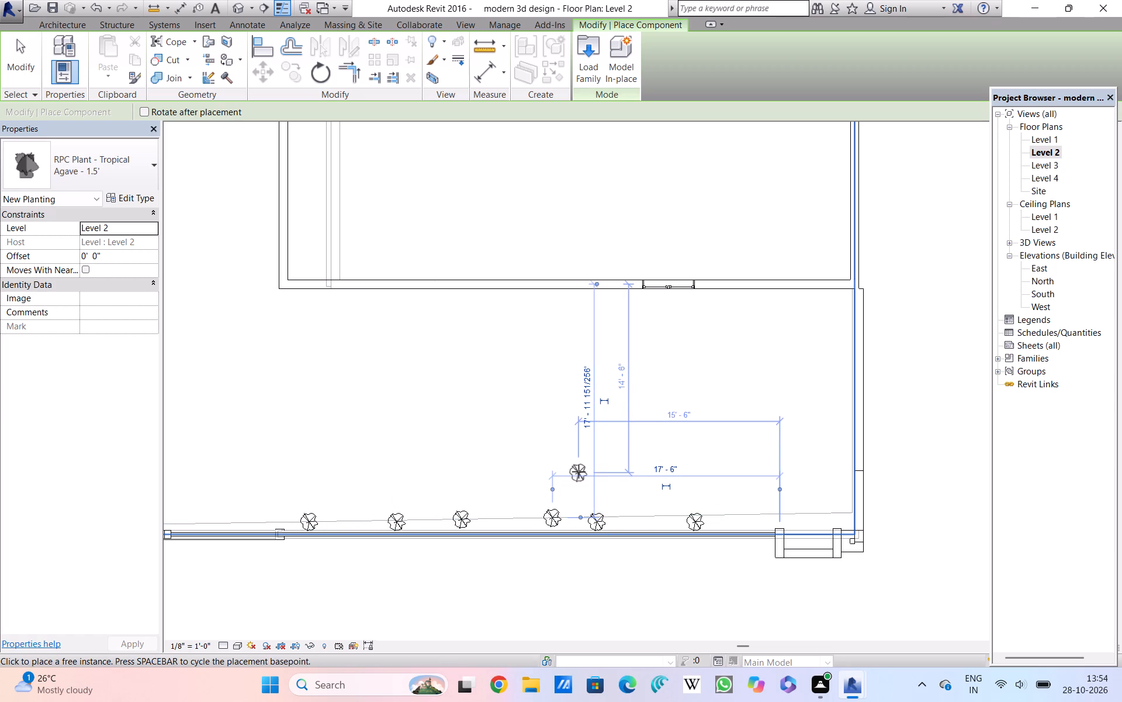
{"action": "key", "text": "Escape"}
{"action": "key", "text": "Escape"}
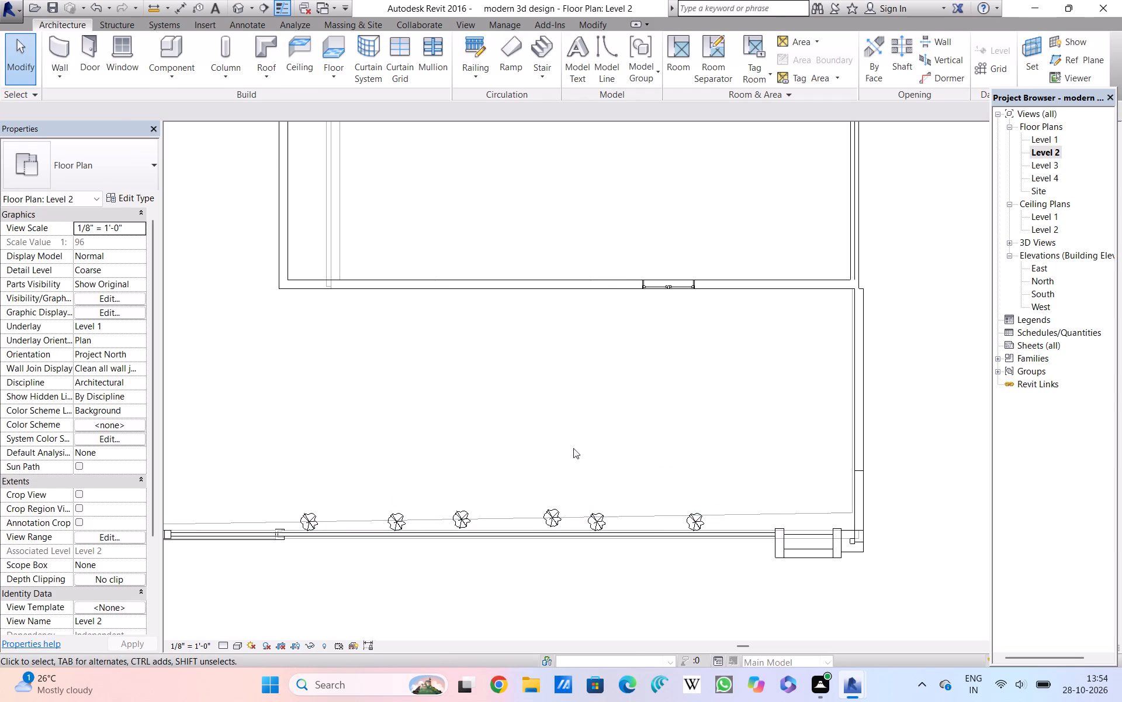
Open the 3D view and examine the new agave plants behind the balcony's glass railing and the overall front.
{"action": "left_click", "coordinate": [235, 10]}
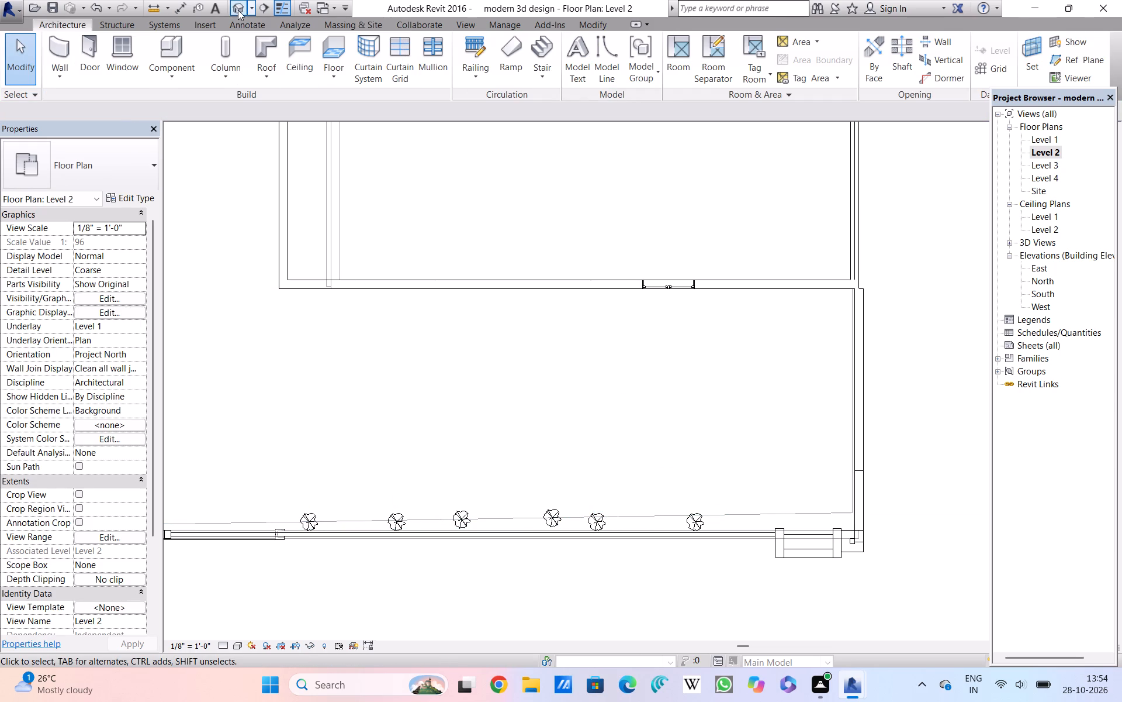
{"action": "left_click", "coordinate": [238, 10]}
{"action": "scroll", "coordinate": [569, 560], "scroll_direction": "up", "scroll_amount": 2}
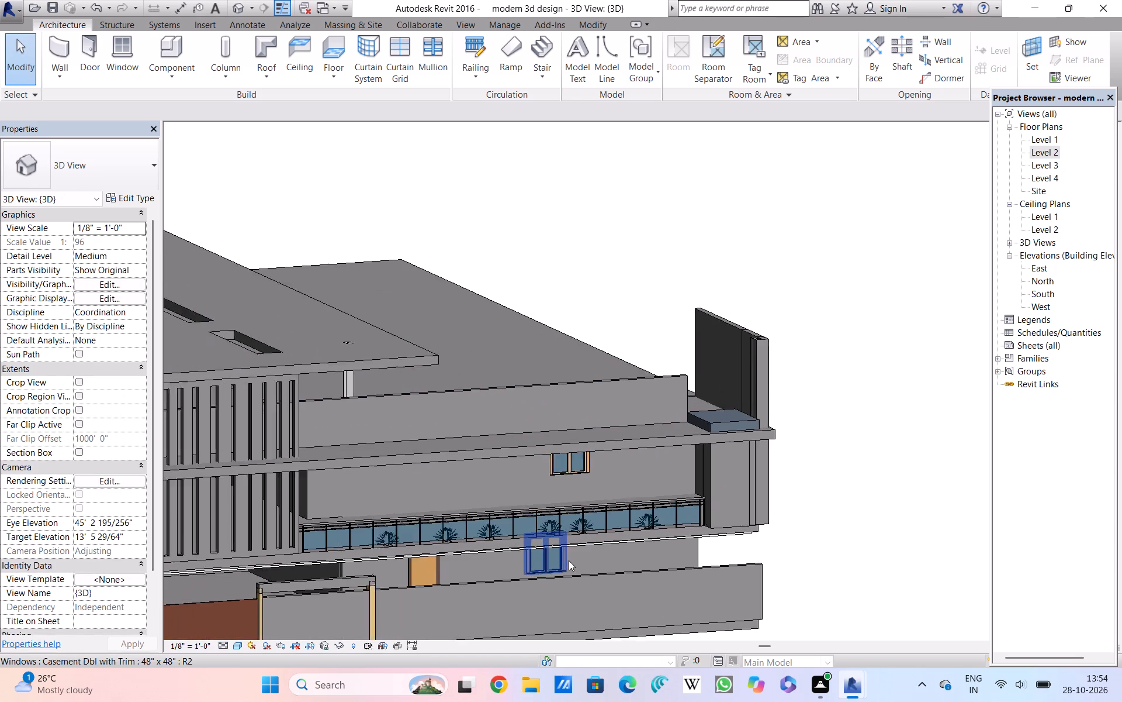
{"action": "scroll", "coordinate": [569, 560], "scroll_direction": "up", "scroll_amount": 2}
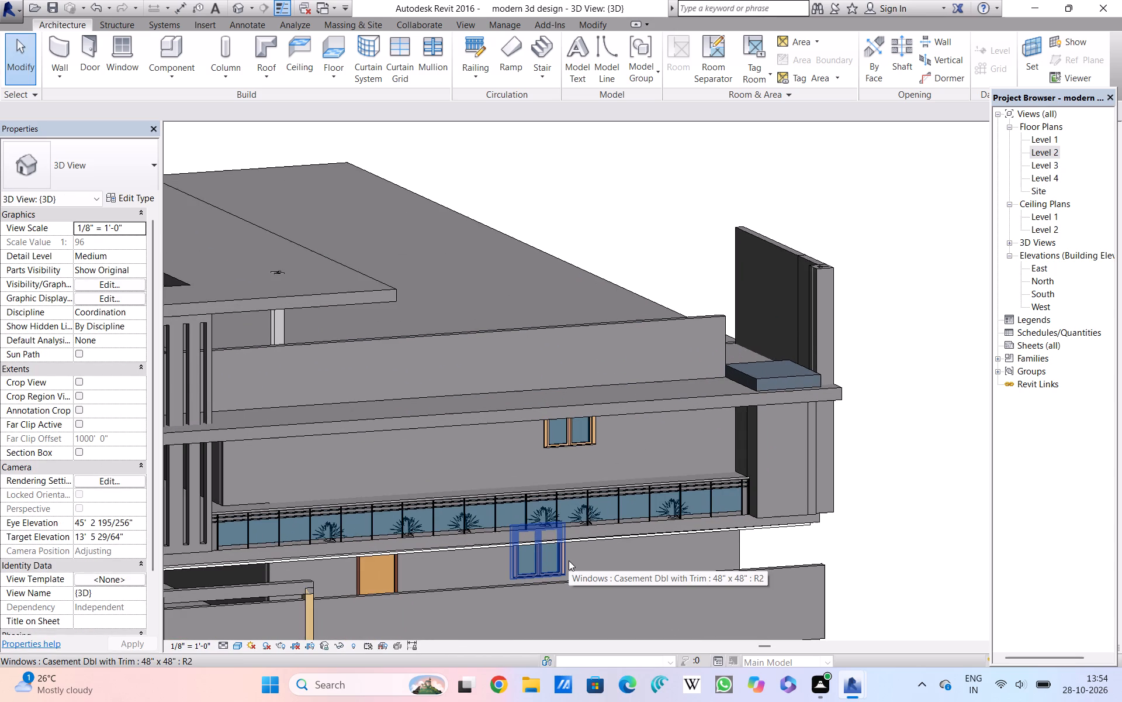
{"action": "scroll", "coordinate": [569, 560], "scroll_direction": "down", "scroll_amount": 4}
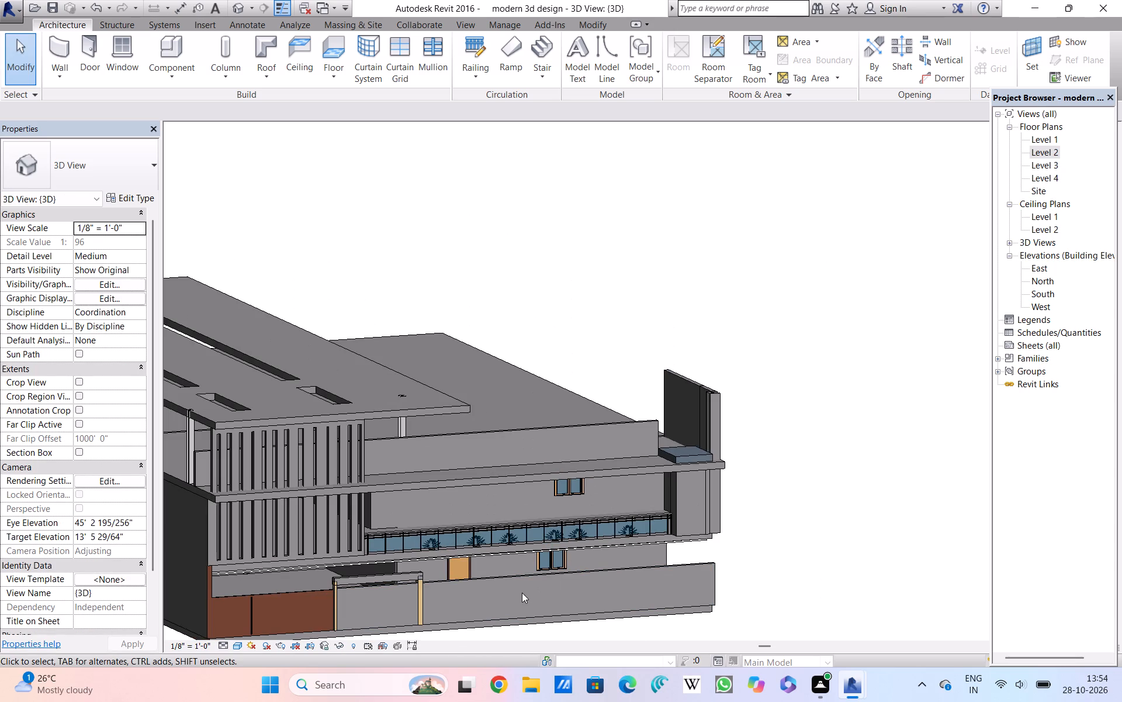
{"action": "middle_click_drag", "start_coordinate": [512, 593], "coordinate": [608, 551]}
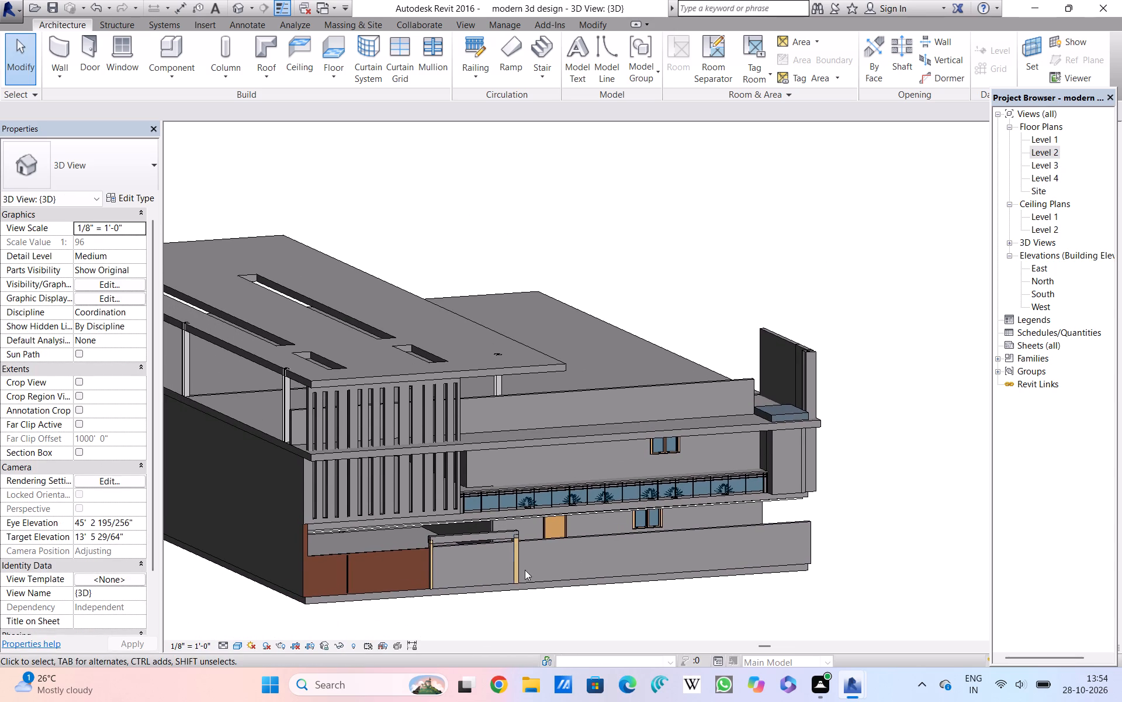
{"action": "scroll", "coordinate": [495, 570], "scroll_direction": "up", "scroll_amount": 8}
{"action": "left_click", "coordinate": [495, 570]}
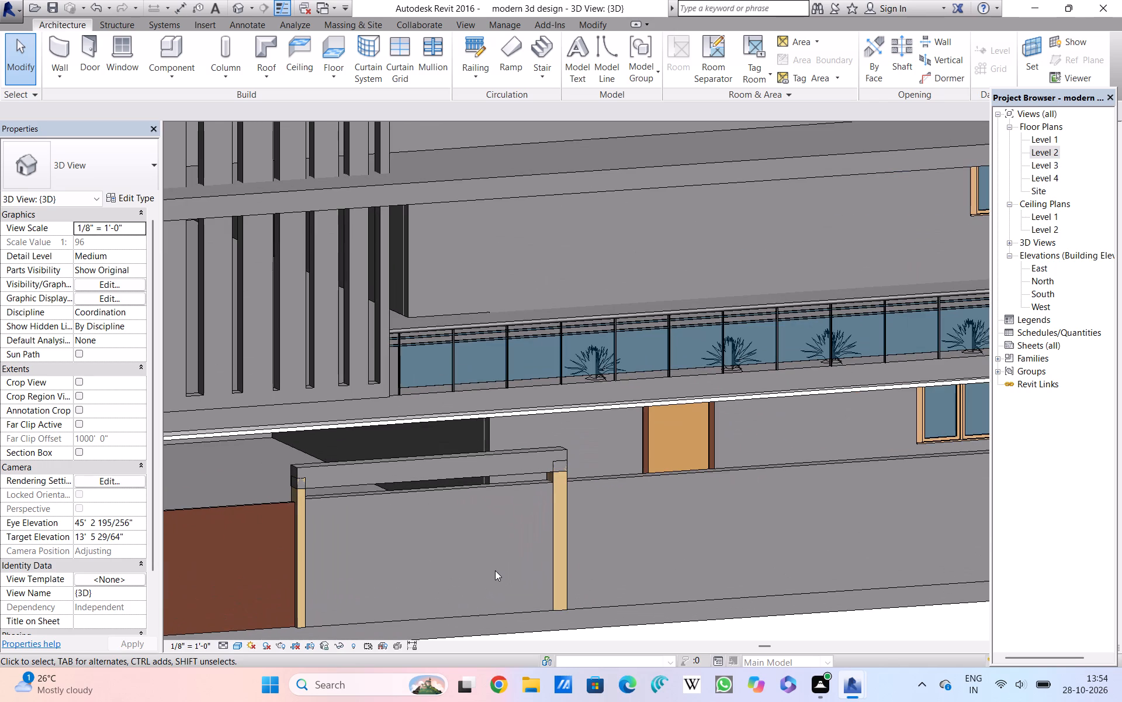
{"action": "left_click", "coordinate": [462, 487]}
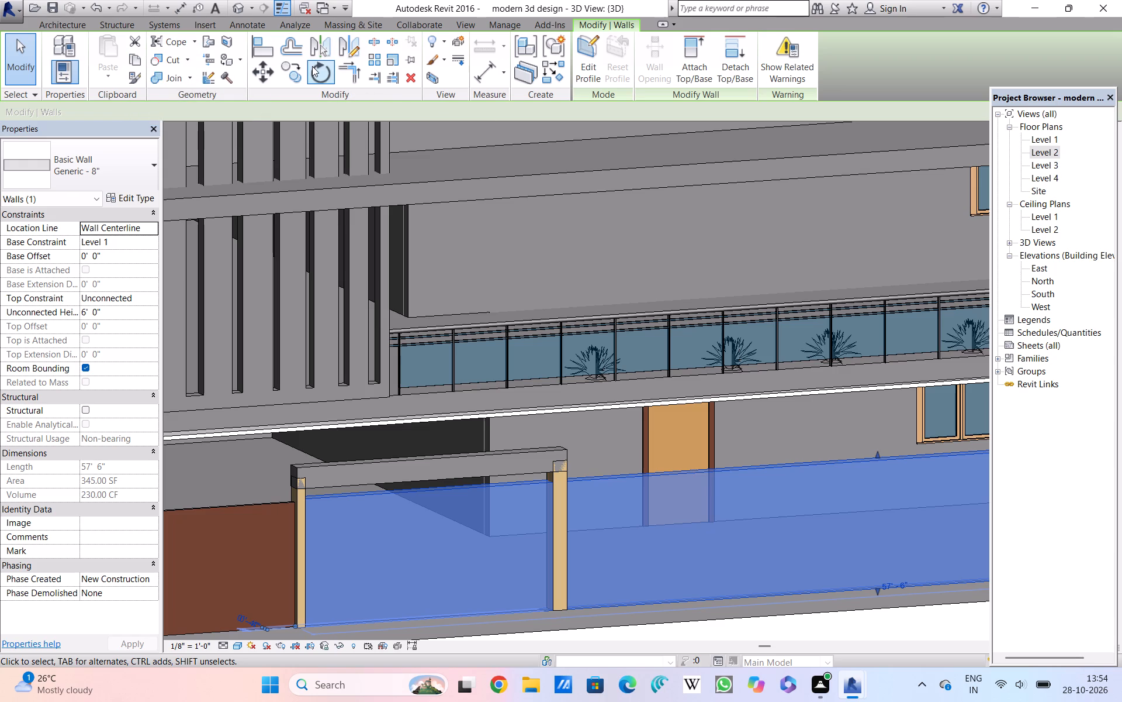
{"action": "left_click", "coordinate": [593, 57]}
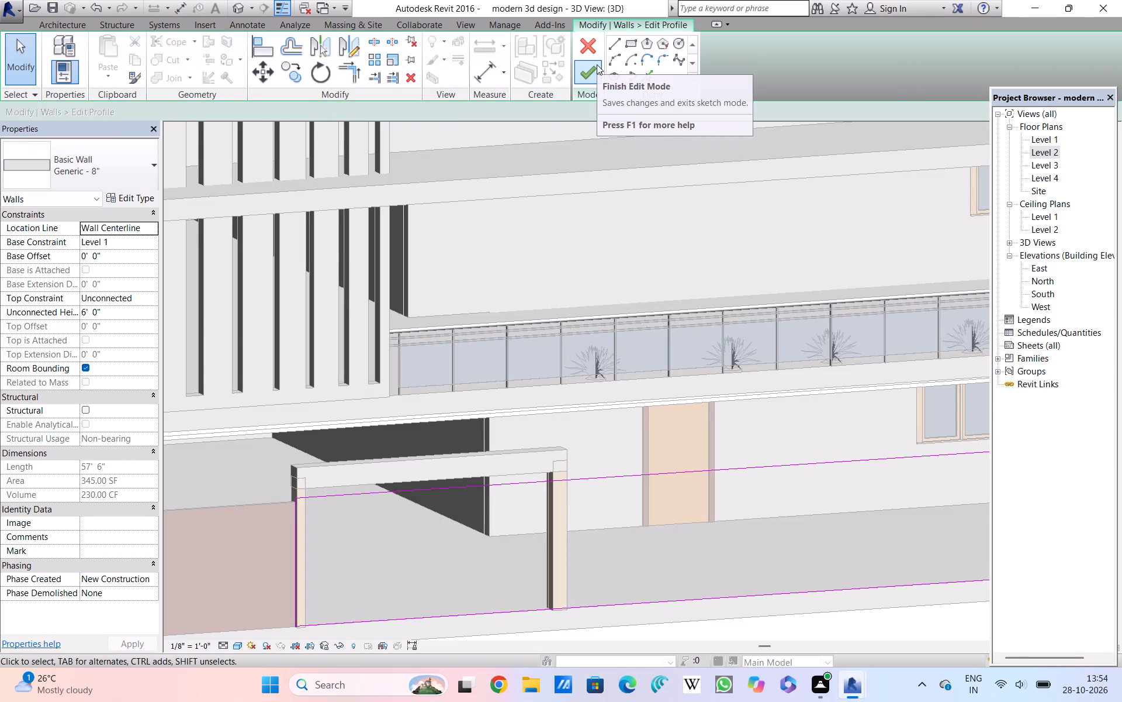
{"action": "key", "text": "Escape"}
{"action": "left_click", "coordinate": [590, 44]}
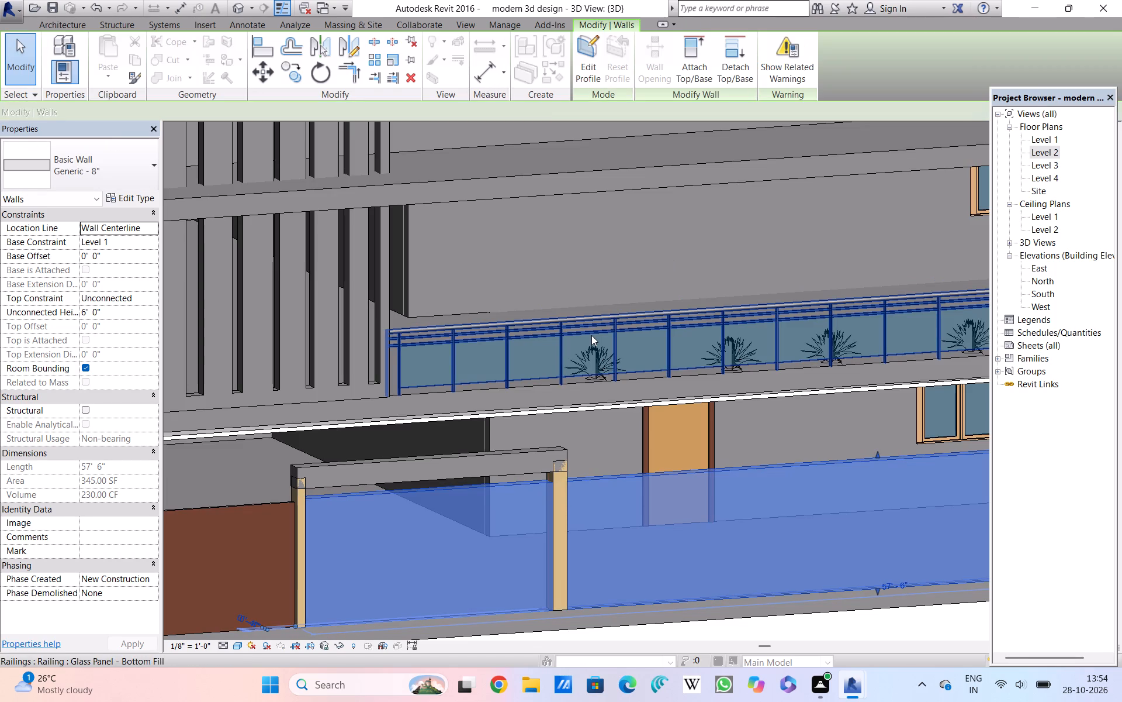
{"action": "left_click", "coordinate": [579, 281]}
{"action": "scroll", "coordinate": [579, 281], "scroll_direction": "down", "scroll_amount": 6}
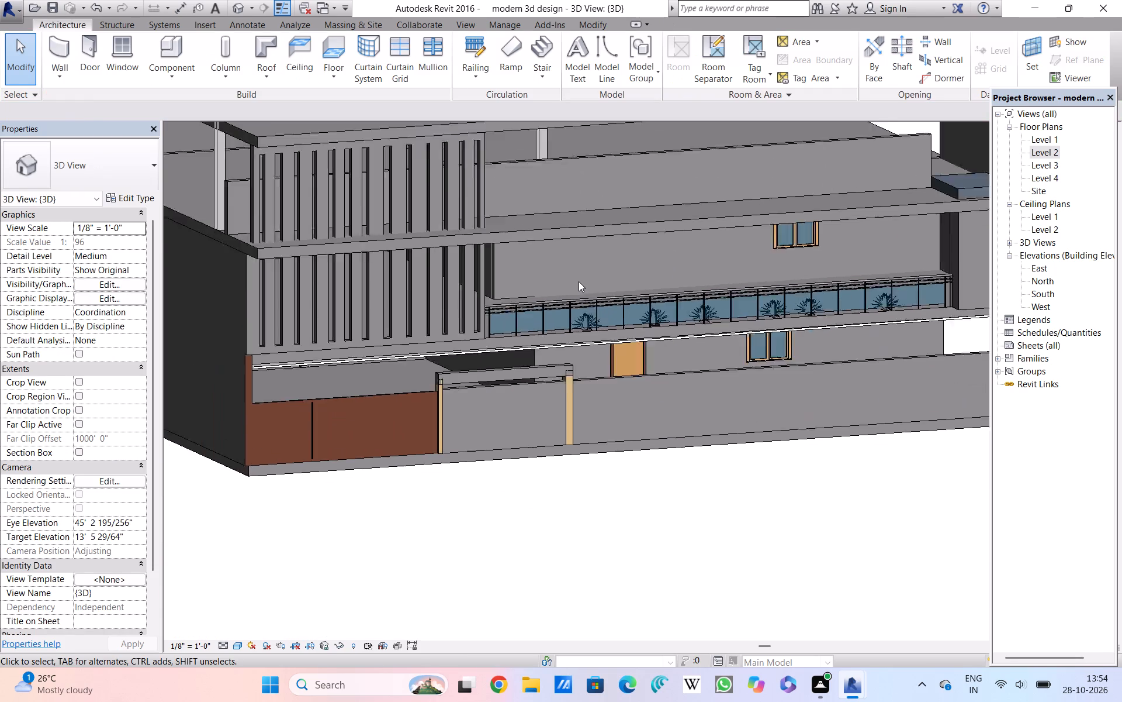
Examine the whole house front in 3D from a straighter angle, including the Level 2 wall behind the balcony plants.
{"action": "scroll", "coordinate": [579, 281], "scroll_direction": "down", "scroll_amount": 1}
{"action": "middle_click_drag", "start_coordinate": [633, 438], "coordinate": [610, 503]}
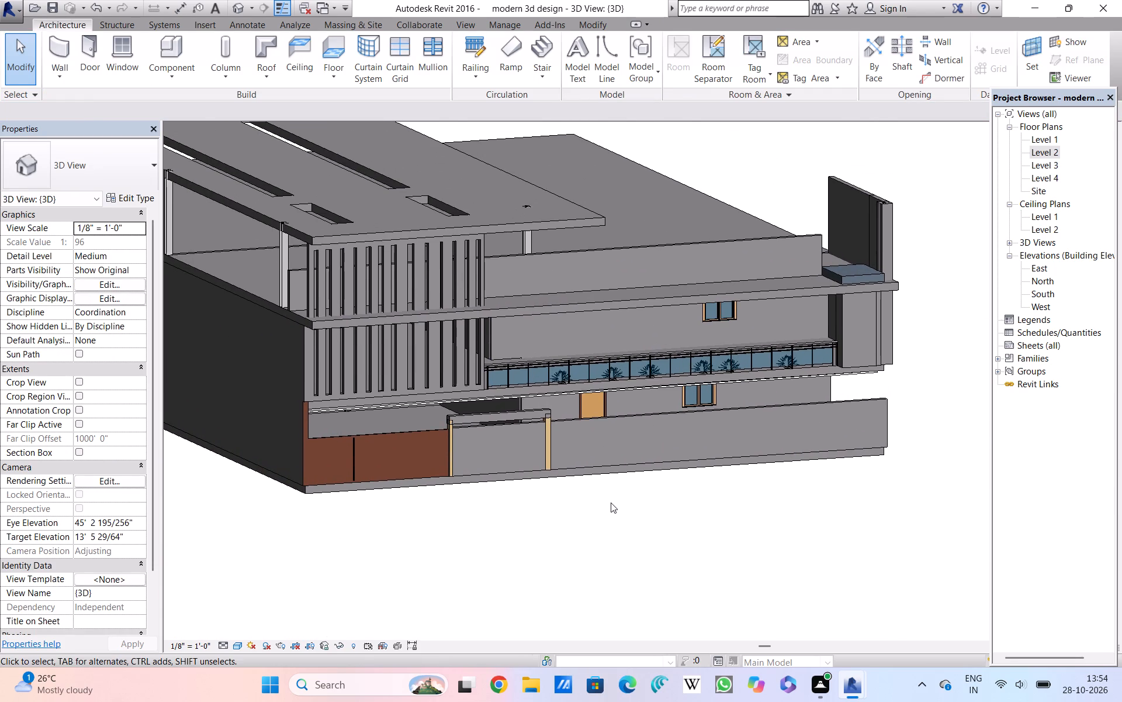
{"action": "middle_click_drag", "start_coordinate": [611, 502], "coordinate": [614, 476], "text": "shift"}
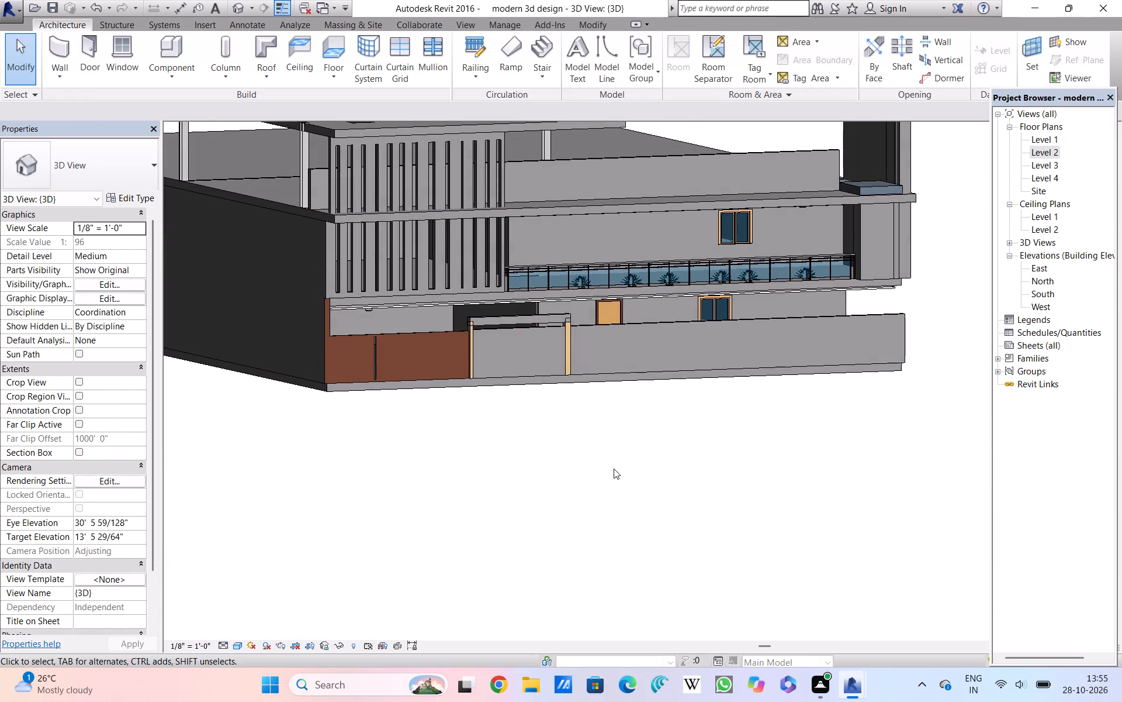
{"action": "scroll", "coordinate": [622, 424], "scroll_direction": "down", "scroll_amount": 3}
{"action": "middle_click_drag", "start_coordinate": [621, 425], "coordinate": [583, 425], "text": "shift"}
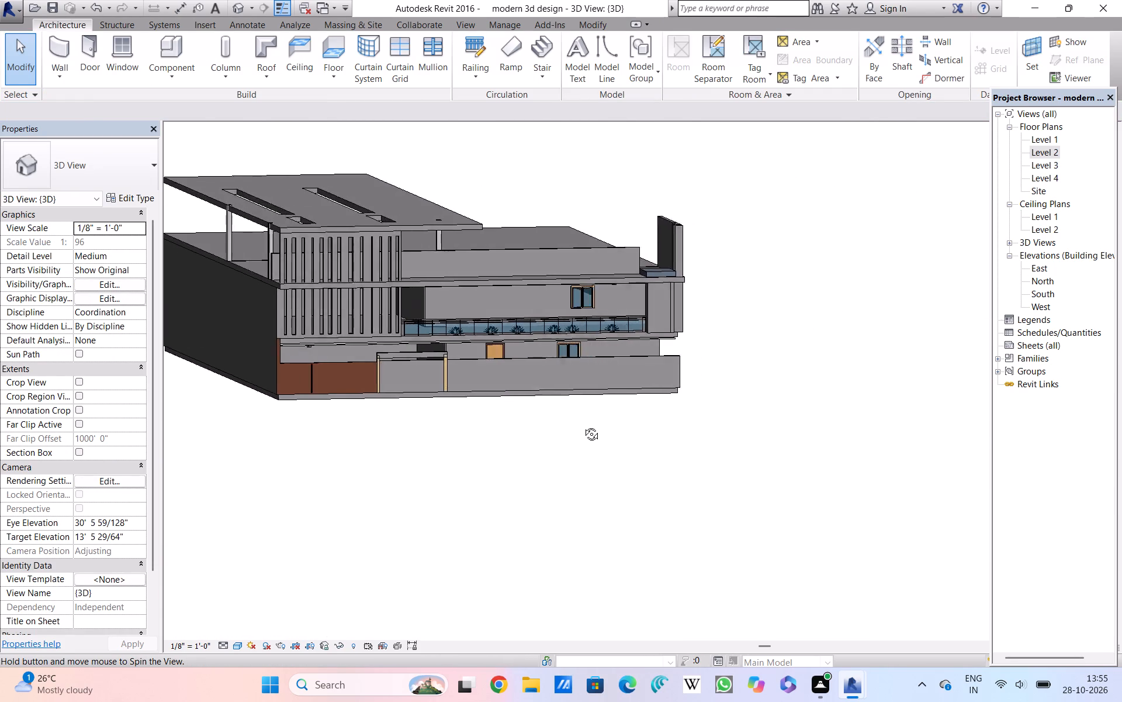
{"action": "middle_click_drag", "start_coordinate": [583, 425], "coordinate": [567, 427], "text": "shift"}
{"action": "middle_click_drag", "start_coordinate": [560, 418], "coordinate": [816, 542]}
{"action": "scroll", "coordinate": [756, 529], "scroll_direction": "up", "scroll_amount": 3}
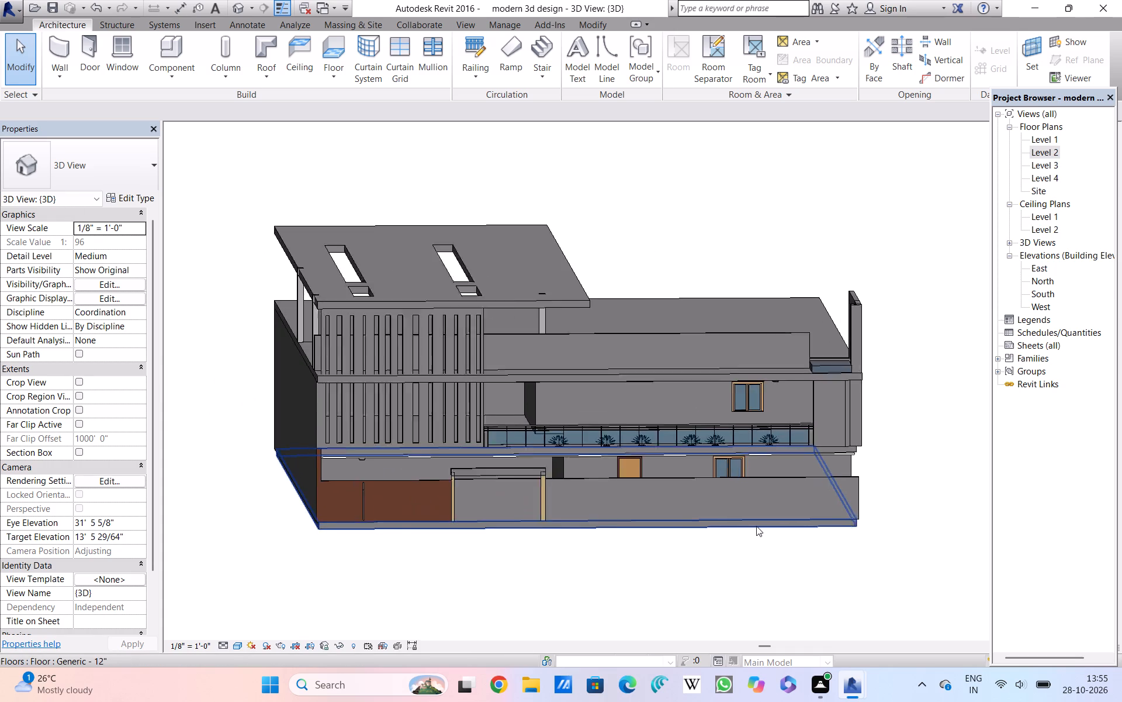
{"action": "scroll", "coordinate": [756, 526], "scroll_direction": "up", "scroll_amount": 2}
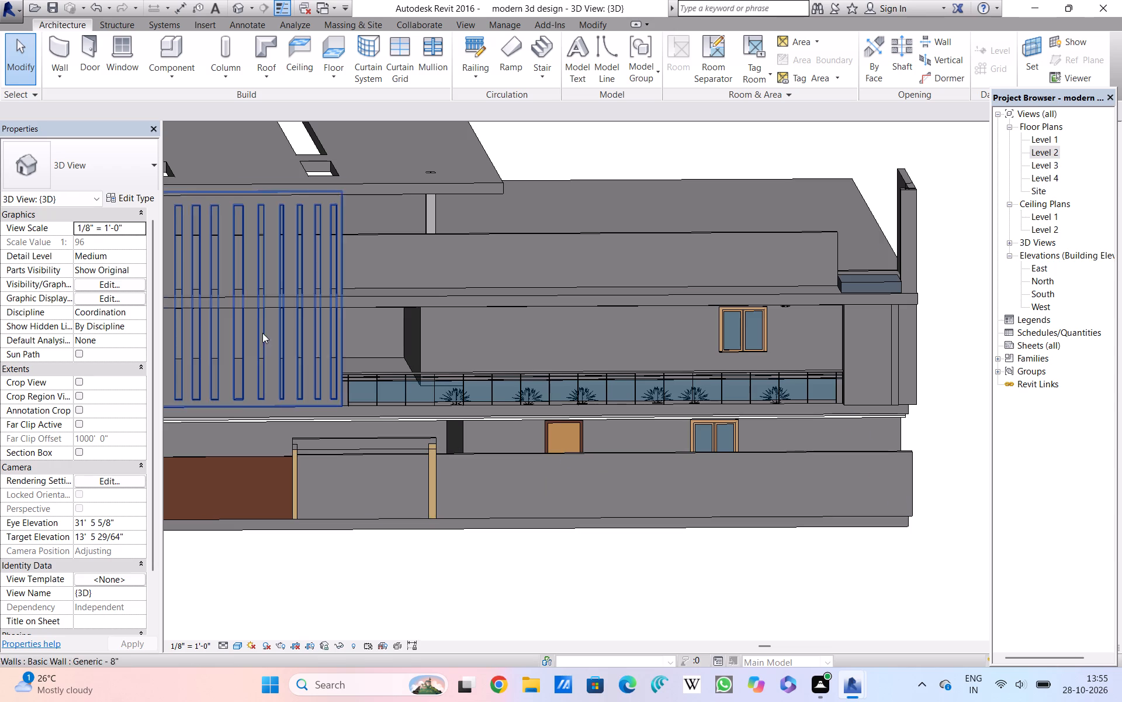
Load the Door-Curtain-Wall-Double-Glass and Door-Curtain-Wall-Double-Storefront families from the library's Doors folder for door placement.
{"action": "double_click", "coordinate": [87, 54]}
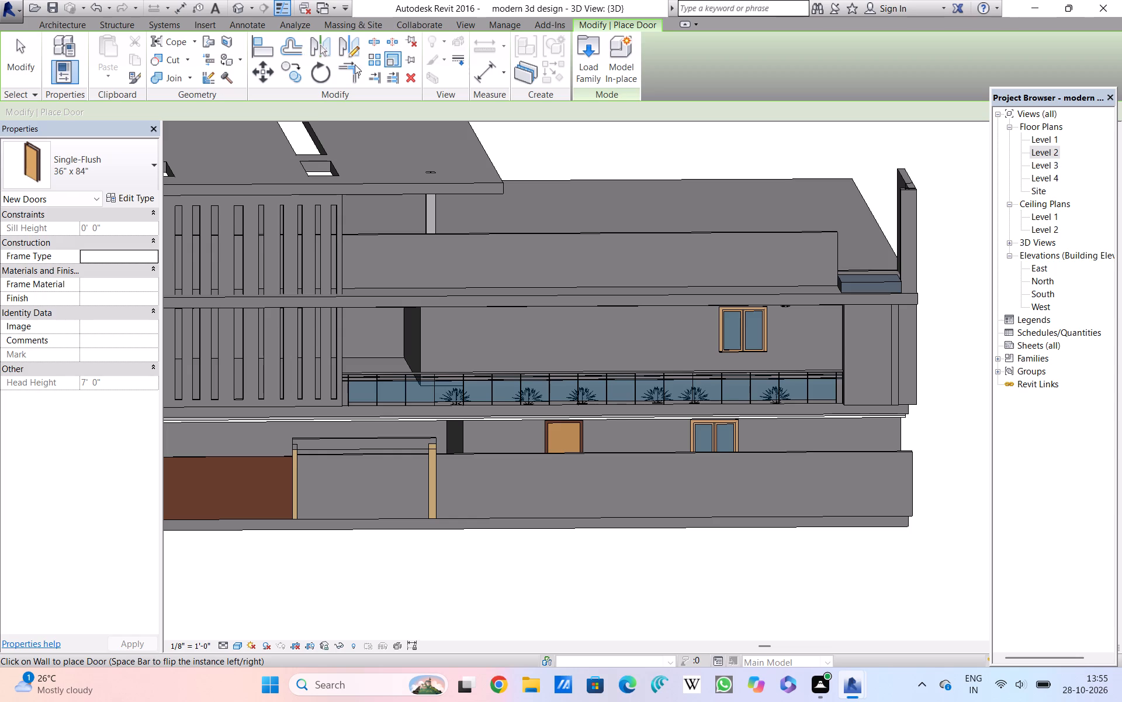
{"action": "left_click", "coordinate": [584, 51]}
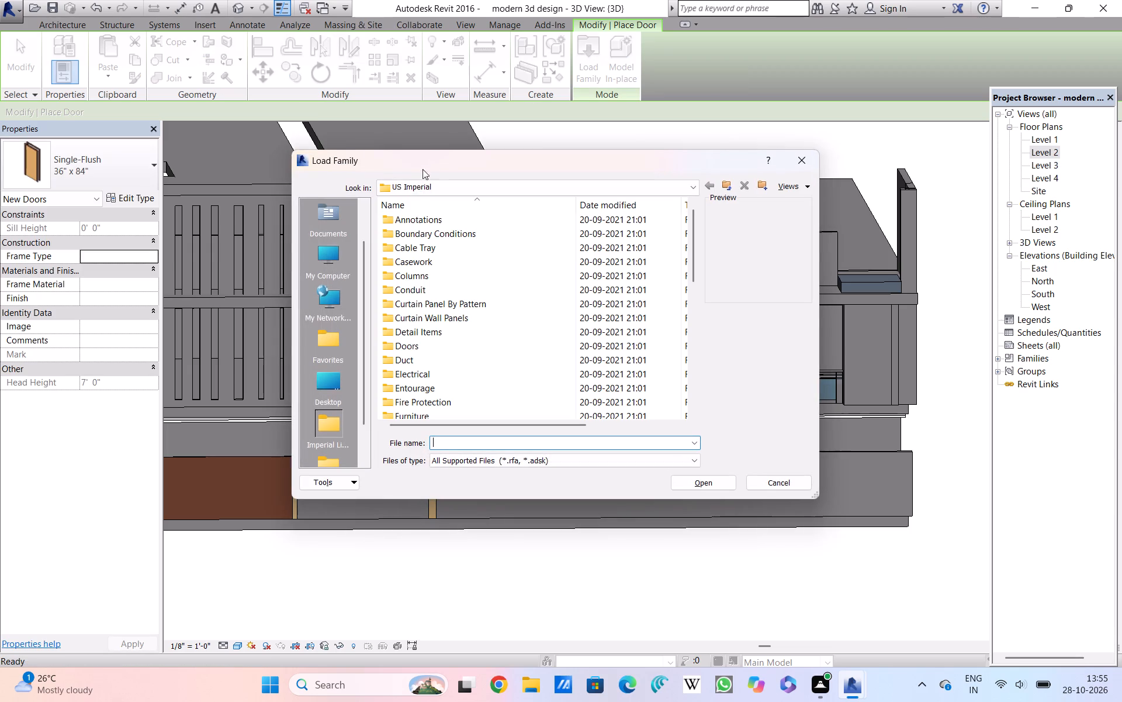
{"action": "double_click", "coordinate": [417, 346]}
{"action": "left_click", "coordinate": [690, 479]}
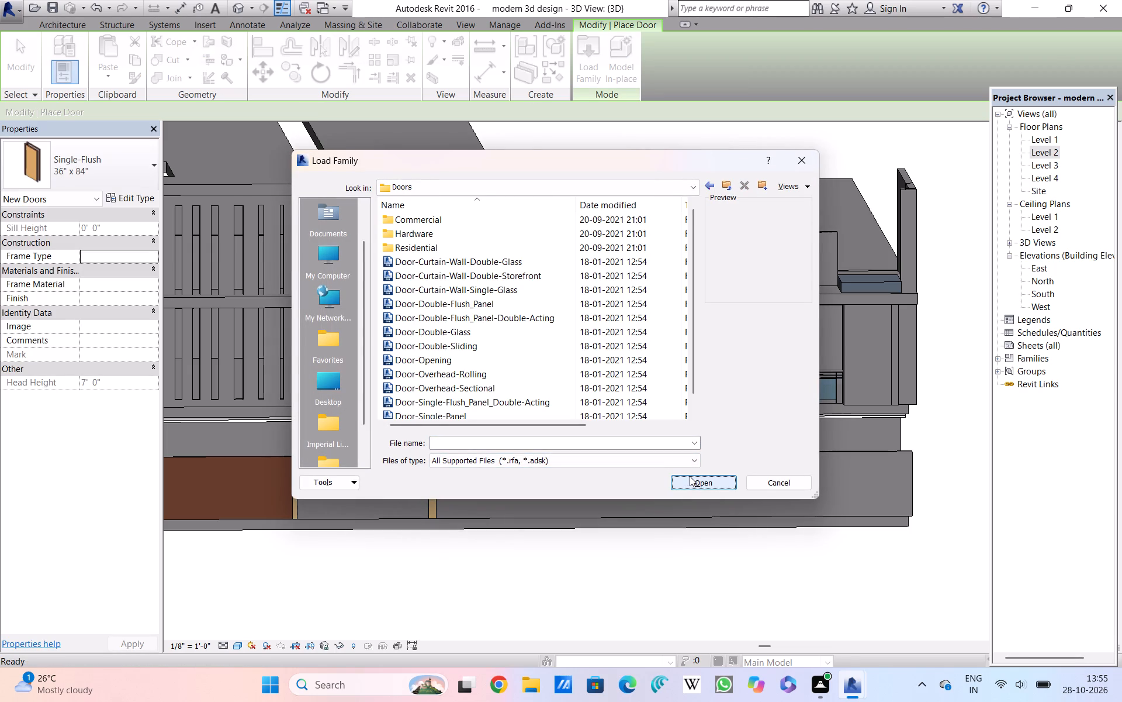
{"action": "double_click", "coordinate": [479, 266]}
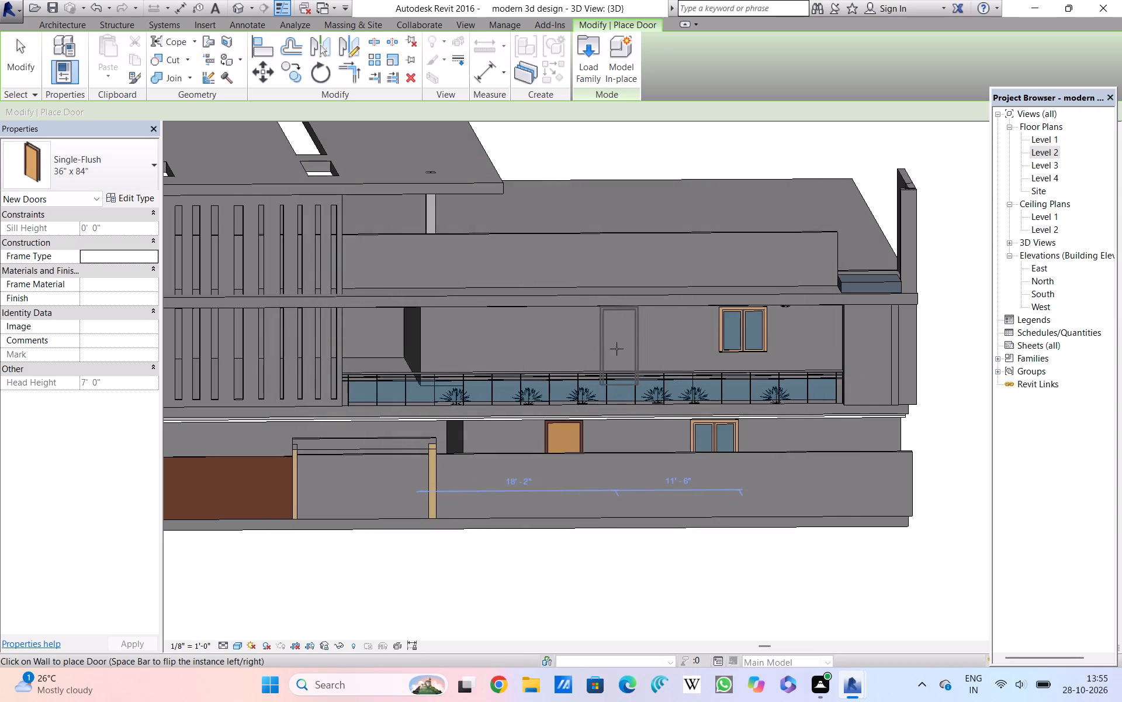
{"action": "left_click_drag", "start_coordinate": [88, 142], "coordinate": [88, 162]}
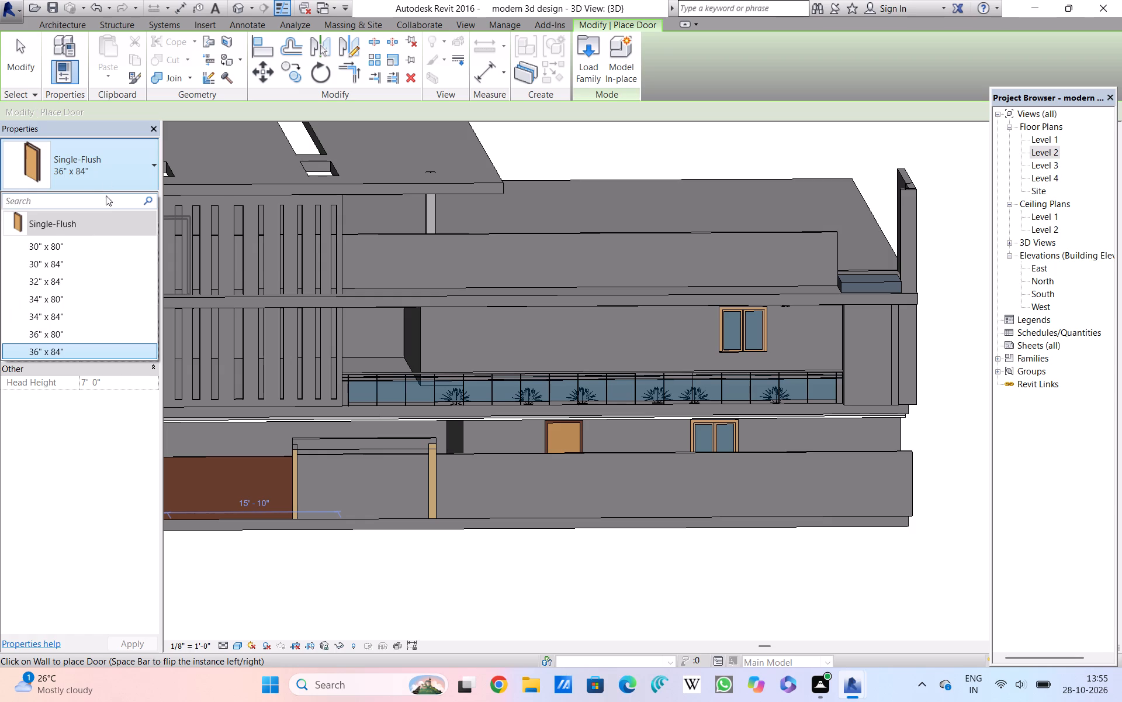
{"action": "left_click", "coordinate": [593, 52]}
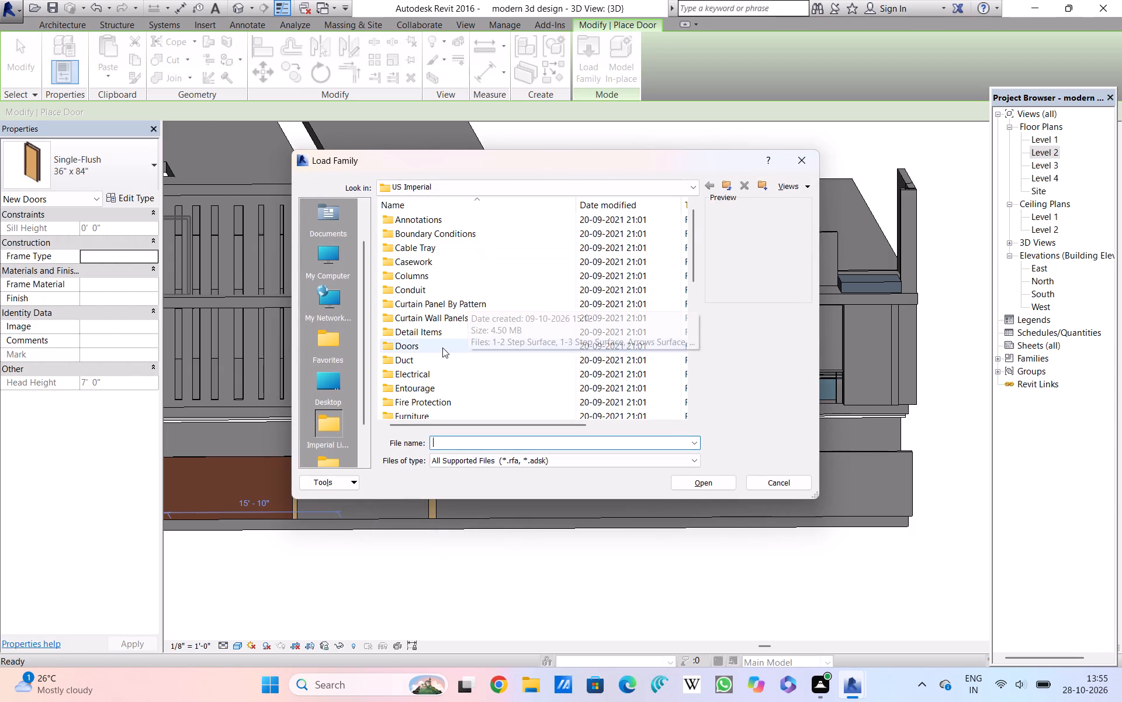
{"action": "left_click", "coordinate": [442, 347]}
{"action": "left_click", "coordinate": [678, 477]}
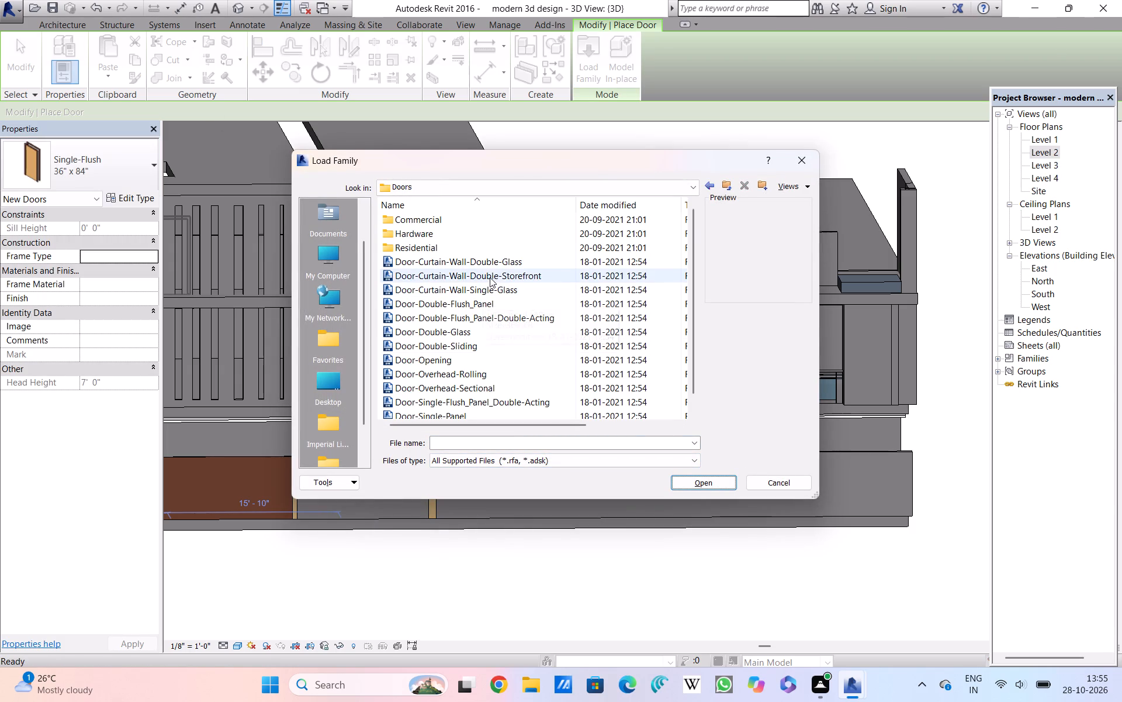
{"action": "double_click", "coordinate": [490, 277]}
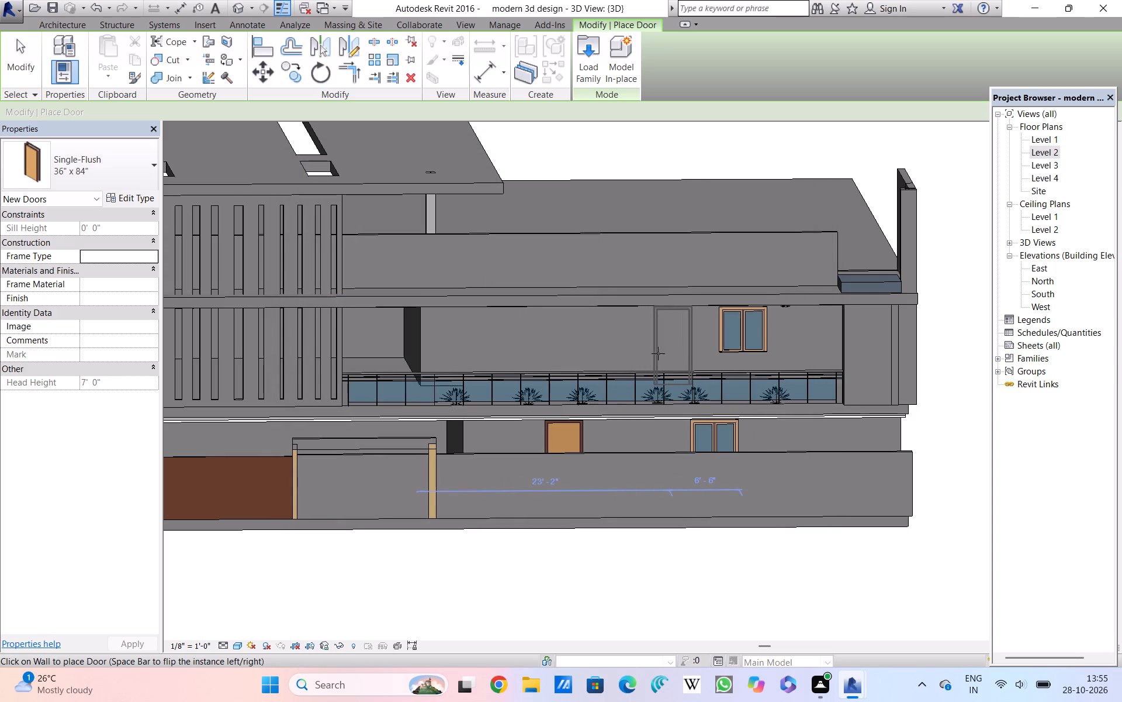
Place a Single-Flush 36" x 84" door in the Level 2 wall behind the balcony, about 9'-0" from the window's centre.
{"action": "left_click", "coordinate": [153, 156]}
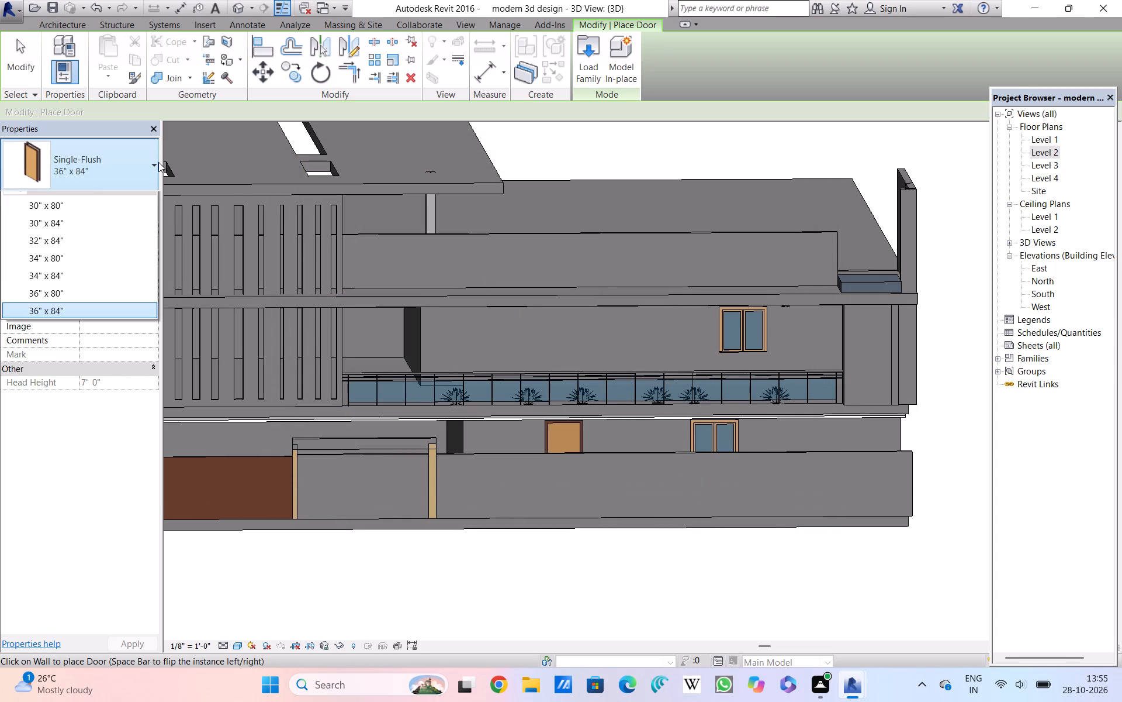
{"action": "left_click", "coordinate": [158, 162]}
{"action": "left_click", "coordinate": [158, 162]}
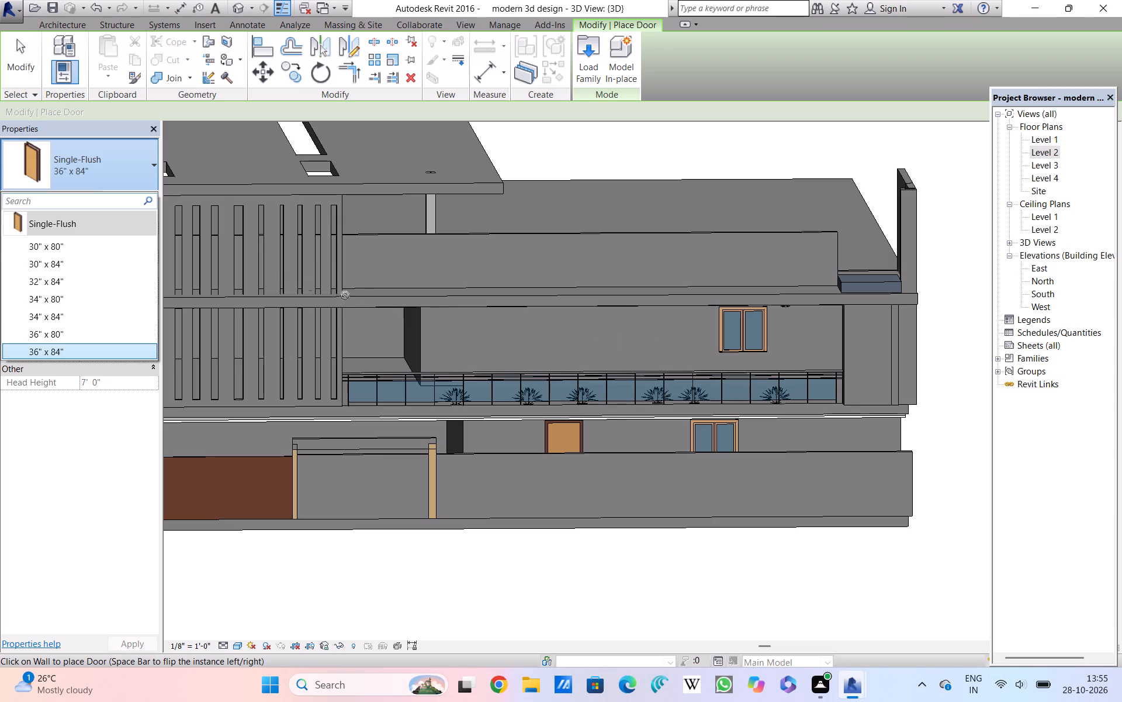
{"action": "left_click", "coordinate": [66, 347]}
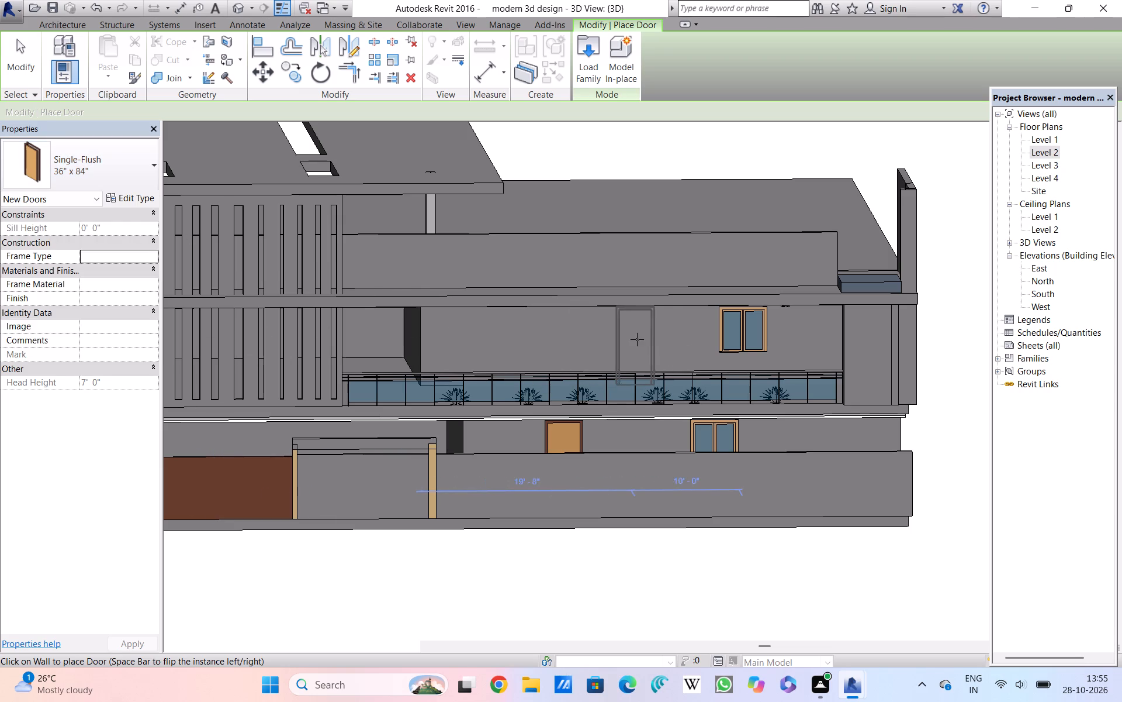
{"action": "left_click", "coordinate": [644, 344]}
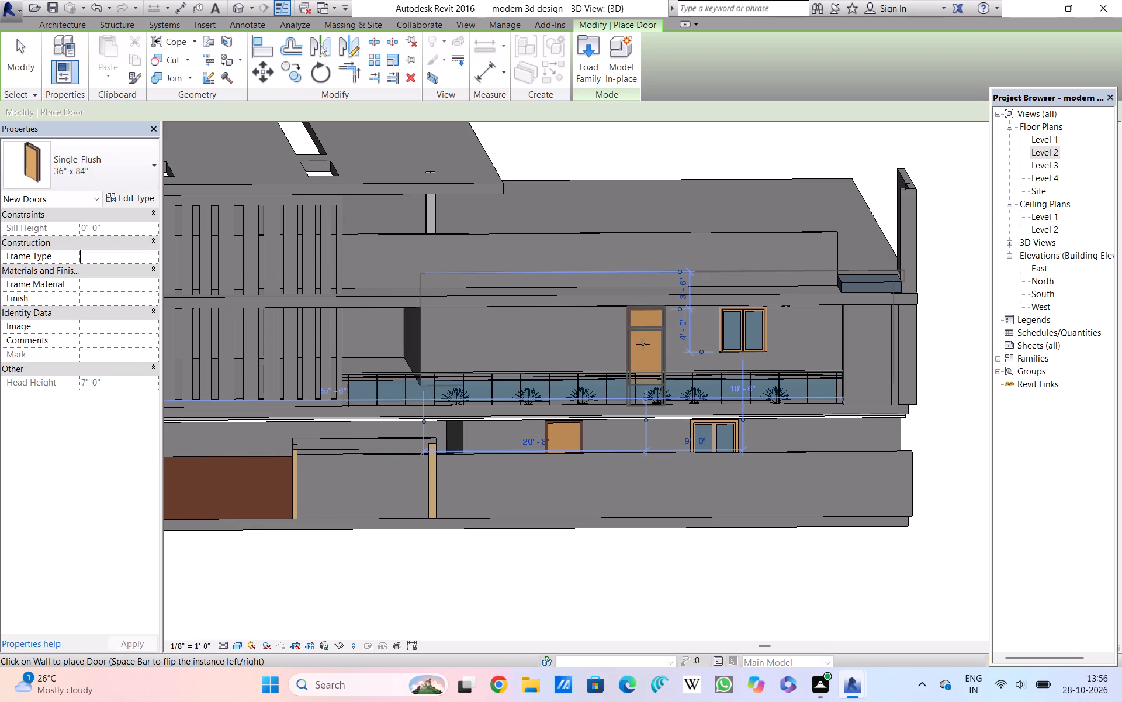
{"action": "key", "text": "Escape"}
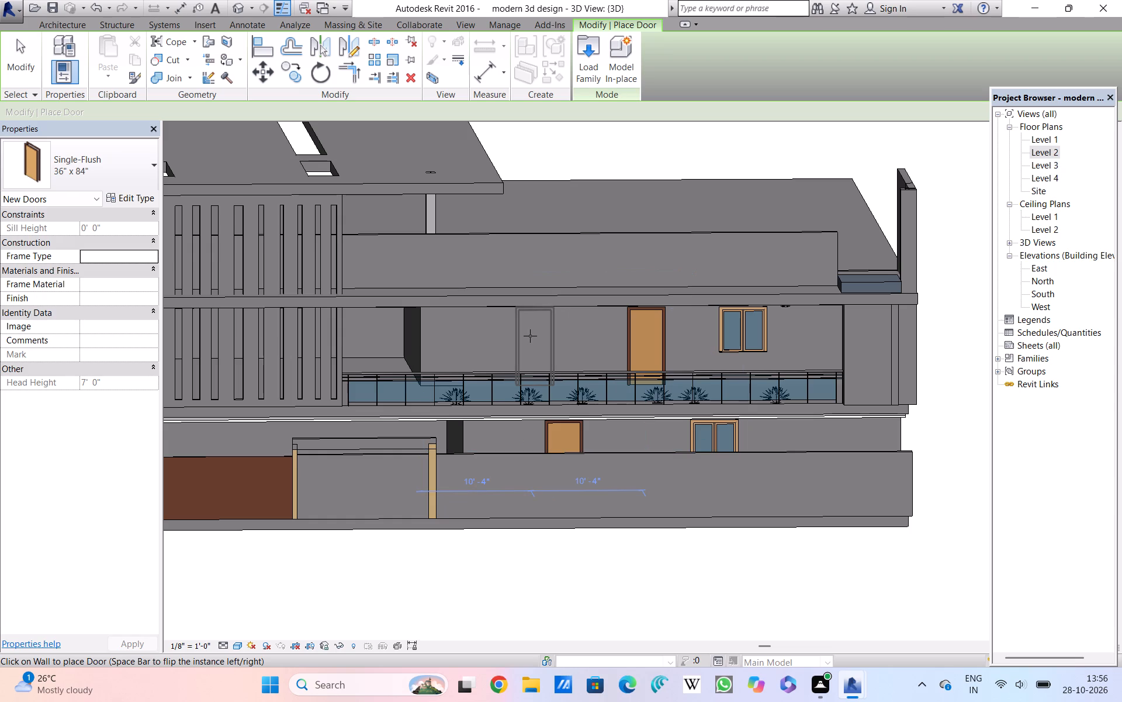
{"action": "key", "text": "Escape"}
{"action": "key", "text": "Escape"}
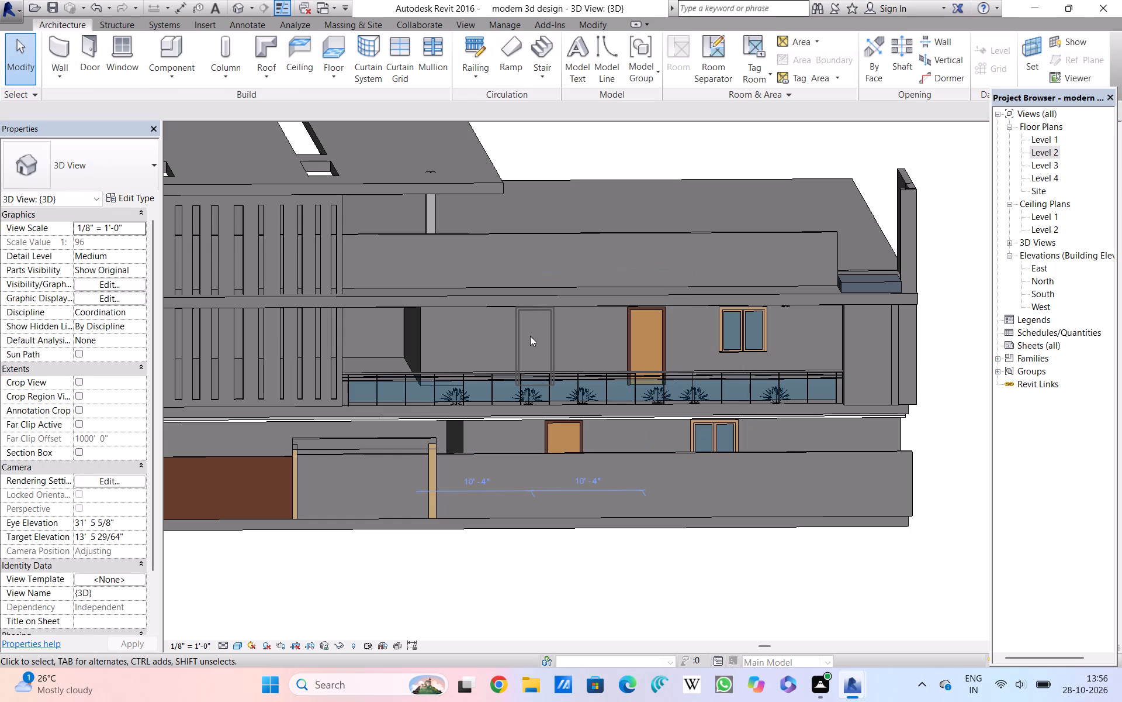
{"action": "key", "text": "Escape"}
Examine the front with the new balcony door, the ground-floor entrance frame and the boundary wall.
{"action": "scroll", "coordinate": [564, 327], "scroll_direction": "down", "scroll_amount": 2}
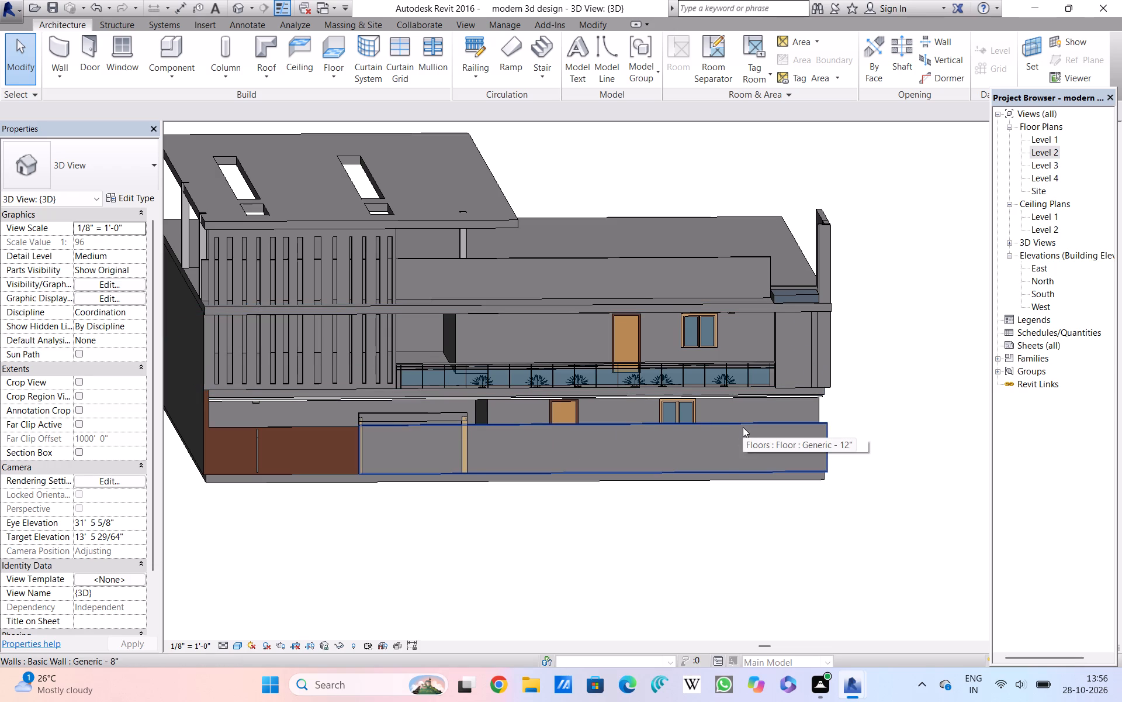
{"action": "scroll", "coordinate": [743, 427], "scroll_direction": "down", "scroll_amount": 2}
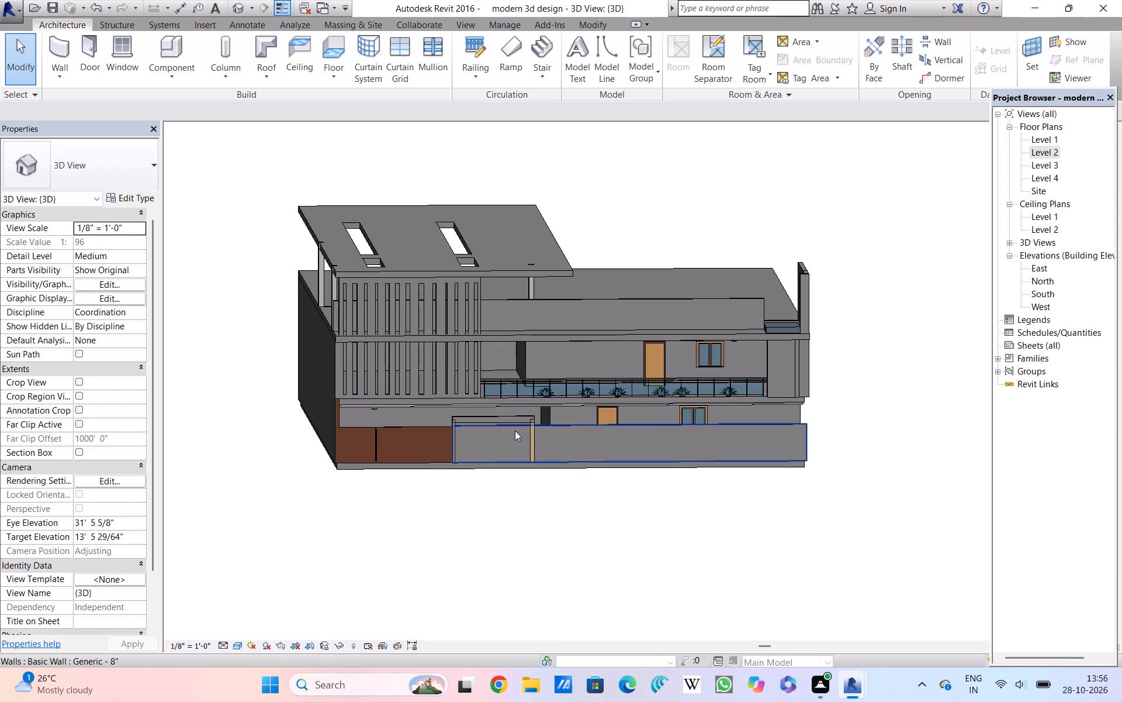
{"action": "scroll", "coordinate": [515, 431], "scroll_direction": "up", "scroll_amount": 9}
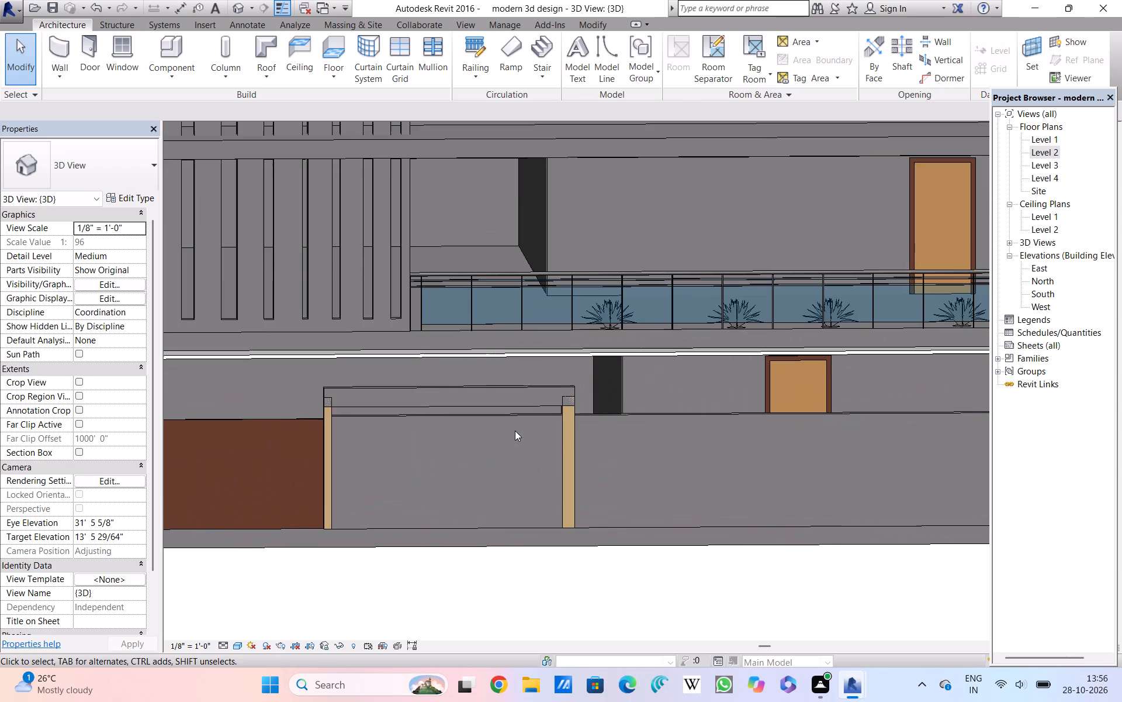
{"action": "scroll", "coordinate": [515, 431], "scroll_direction": "down", "scroll_amount": 6}
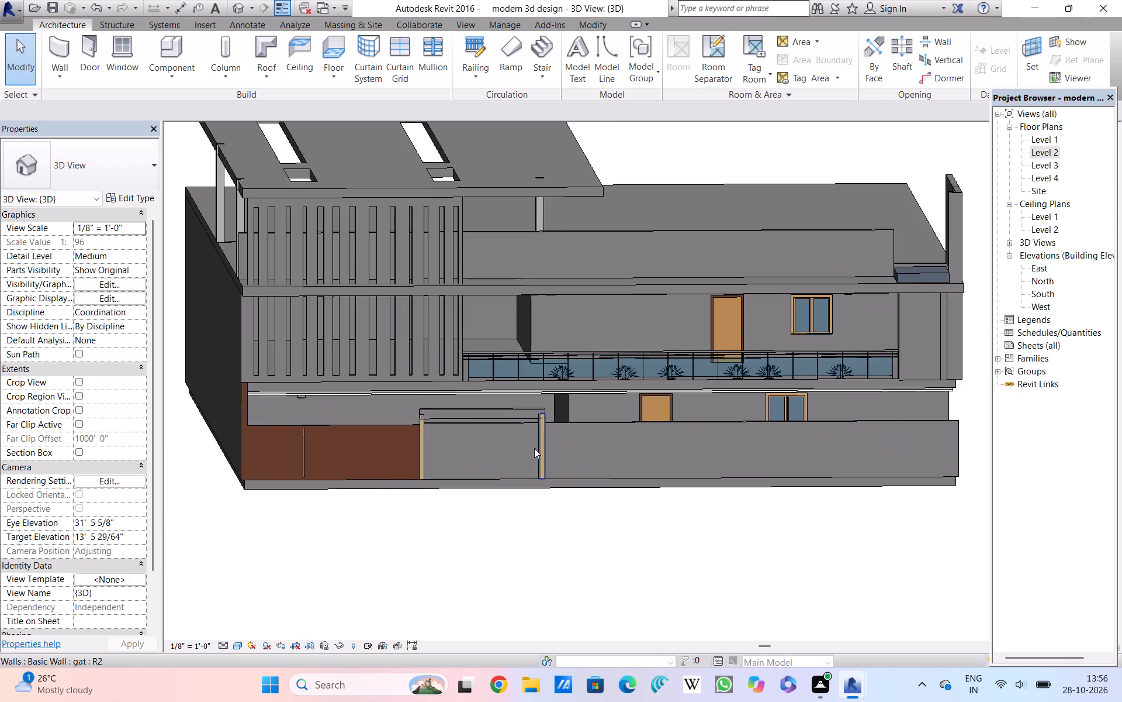
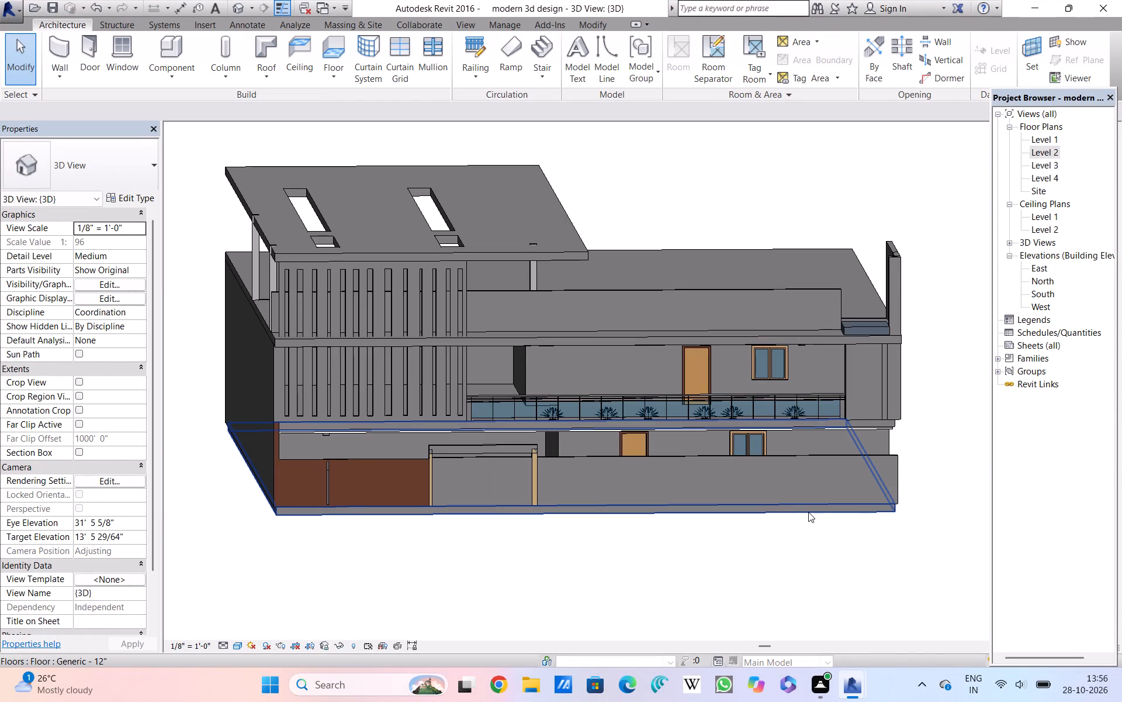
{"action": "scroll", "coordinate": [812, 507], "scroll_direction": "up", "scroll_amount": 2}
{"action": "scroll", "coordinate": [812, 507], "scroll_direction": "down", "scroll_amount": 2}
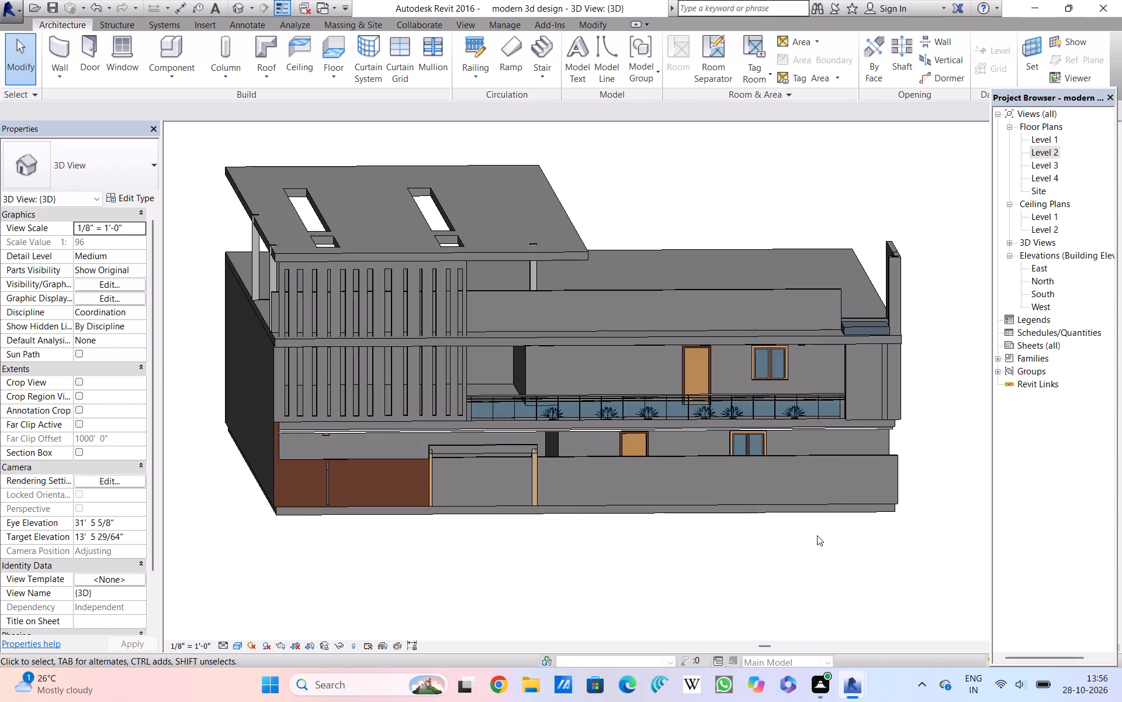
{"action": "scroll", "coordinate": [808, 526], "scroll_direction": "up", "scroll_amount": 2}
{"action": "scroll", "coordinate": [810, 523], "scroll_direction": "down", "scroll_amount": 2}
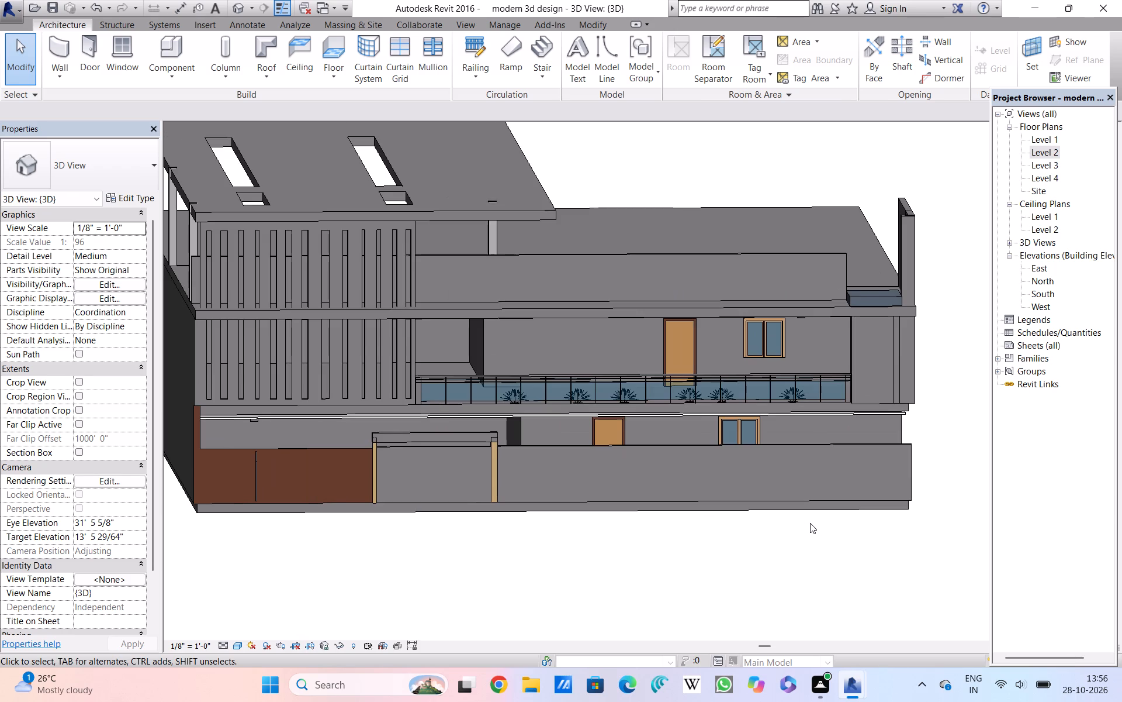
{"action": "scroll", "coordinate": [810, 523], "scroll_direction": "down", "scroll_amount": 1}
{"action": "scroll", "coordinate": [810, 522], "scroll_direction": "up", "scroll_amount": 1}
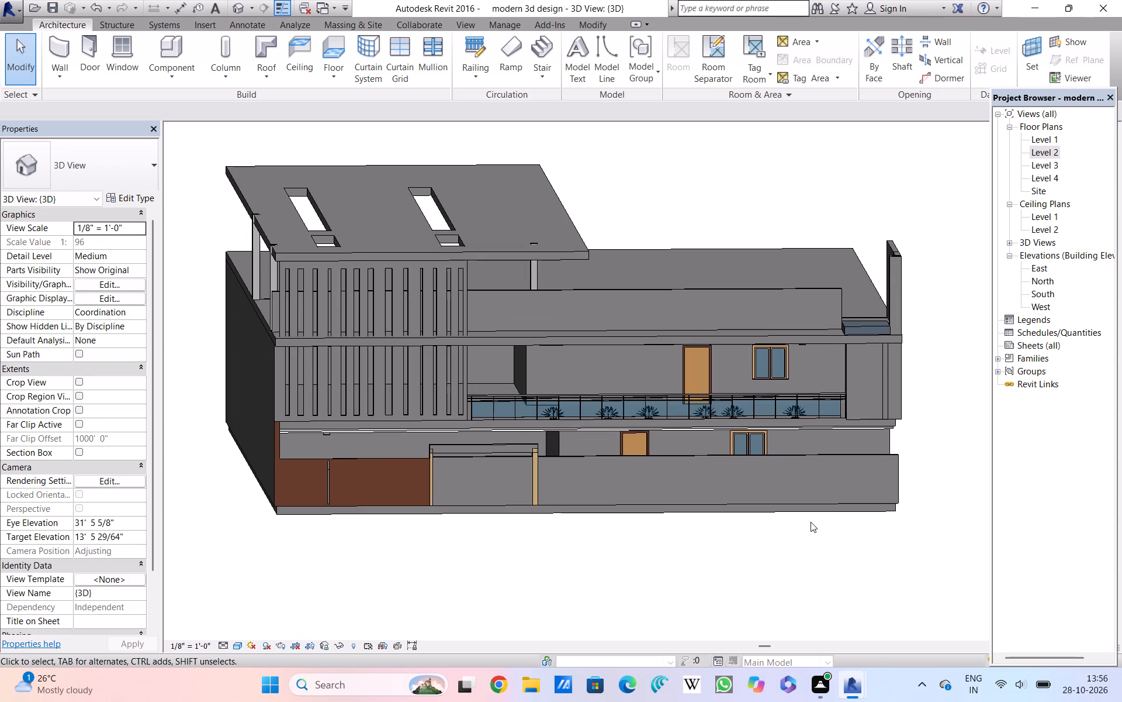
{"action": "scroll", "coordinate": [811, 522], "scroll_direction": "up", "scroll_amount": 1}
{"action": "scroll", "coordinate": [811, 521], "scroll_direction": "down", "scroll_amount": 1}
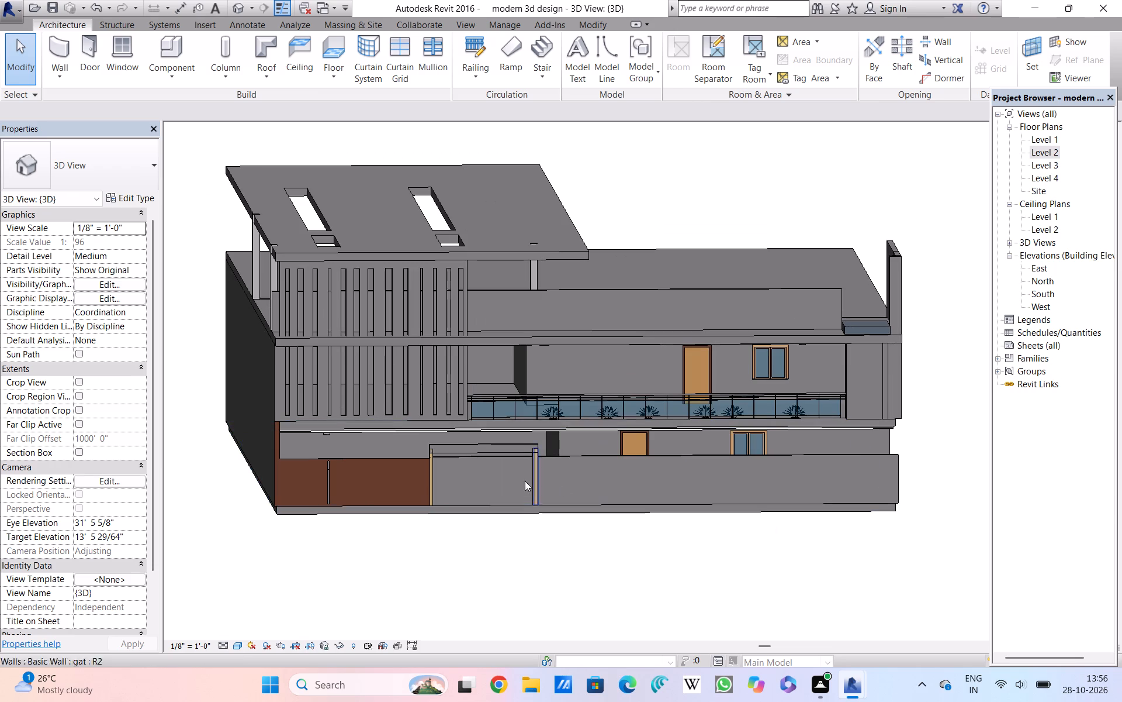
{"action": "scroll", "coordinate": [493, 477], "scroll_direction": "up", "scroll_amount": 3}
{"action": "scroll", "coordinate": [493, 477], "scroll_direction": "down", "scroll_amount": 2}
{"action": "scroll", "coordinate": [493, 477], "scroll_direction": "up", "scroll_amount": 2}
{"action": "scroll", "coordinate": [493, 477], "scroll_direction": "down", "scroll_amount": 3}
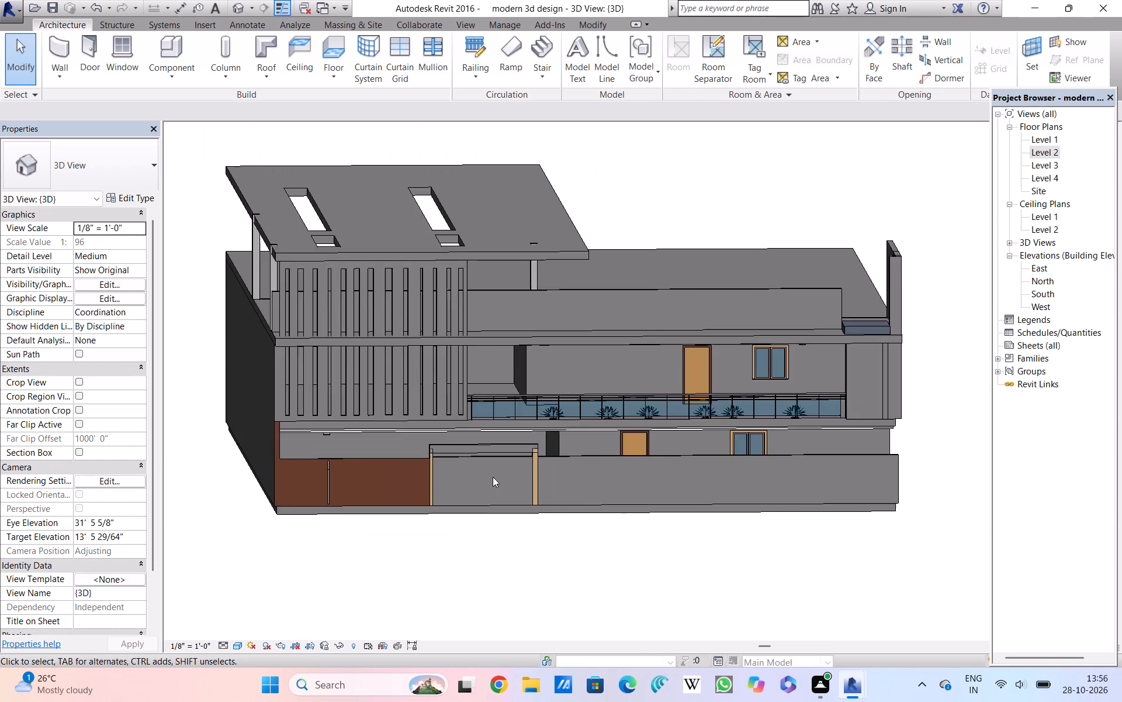
Review the profile sketch of the narrow Generic - 8" wall at the far end of the Level 2 balcony.
{"action": "scroll", "coordinate": [493, 477], "scroll_direction": "up", "scroll_amount": 3}
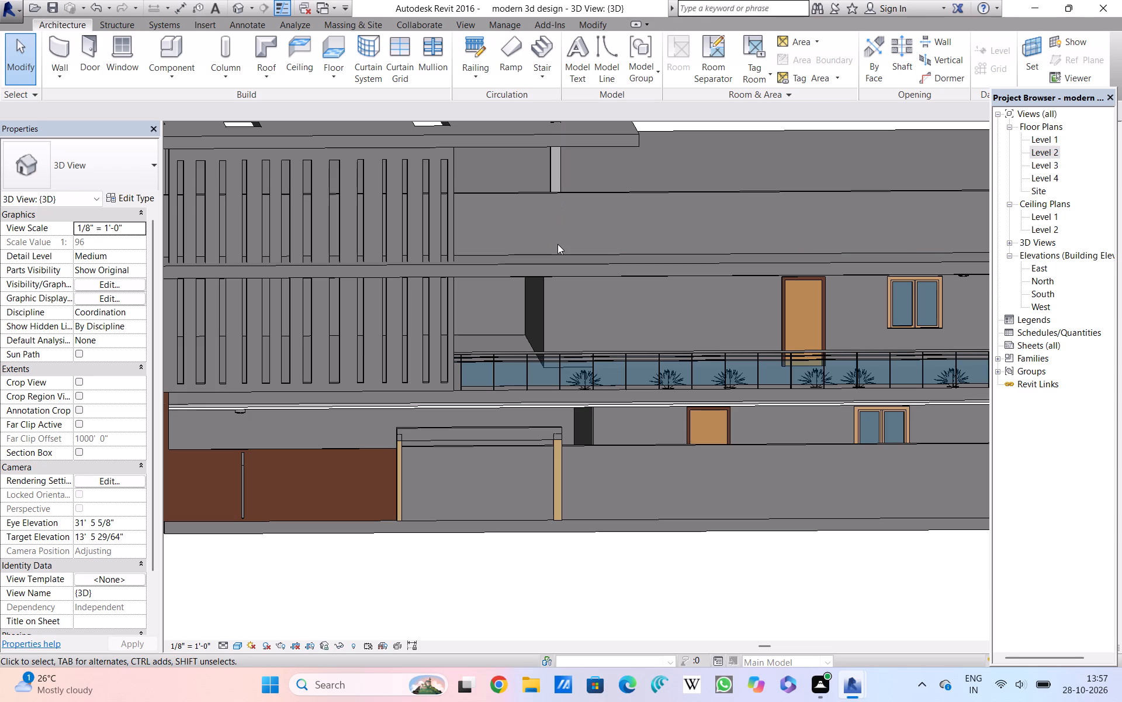
{"action": "middle_click_drag", "start_coordinate": [607, 309], "coordinate": [613, 292], "text": "shift"}
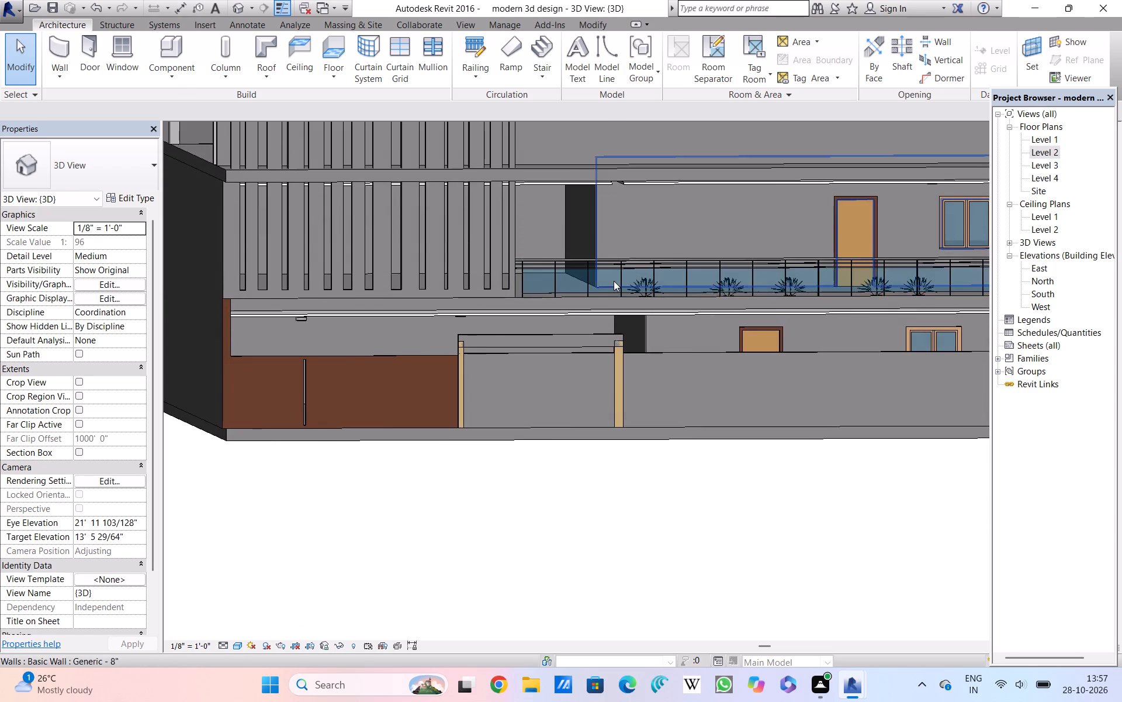
{"action": "middle_click_drag", "start_coordinate": [612, 297], "coordinate": [596, 416]}
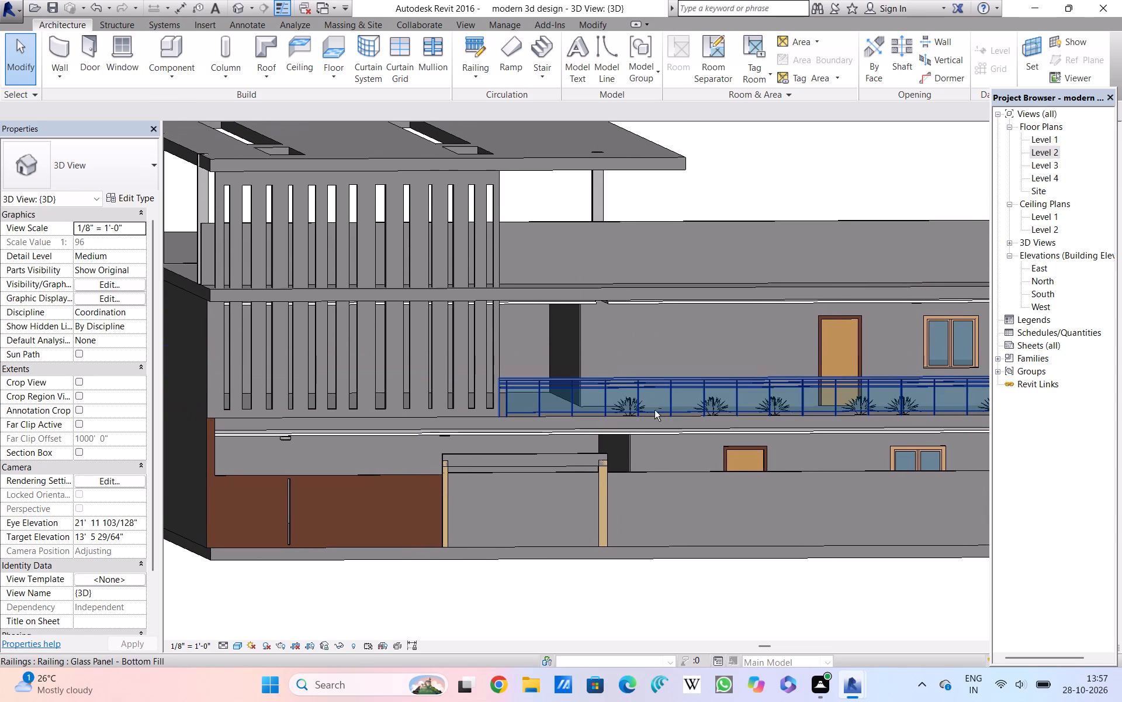
{"action": "middle_click_drag", "start_coordinate": [655, 425], "coordinate": [663, 409], "text": "shift"}
{"action": "middle_click_drag", "start_coordinate": [672, 400], "coordinate": [515, 487]}
{"action": "middle_click_drag", "start_coordinate": [559, 466], "coordinate": [430, 466]}
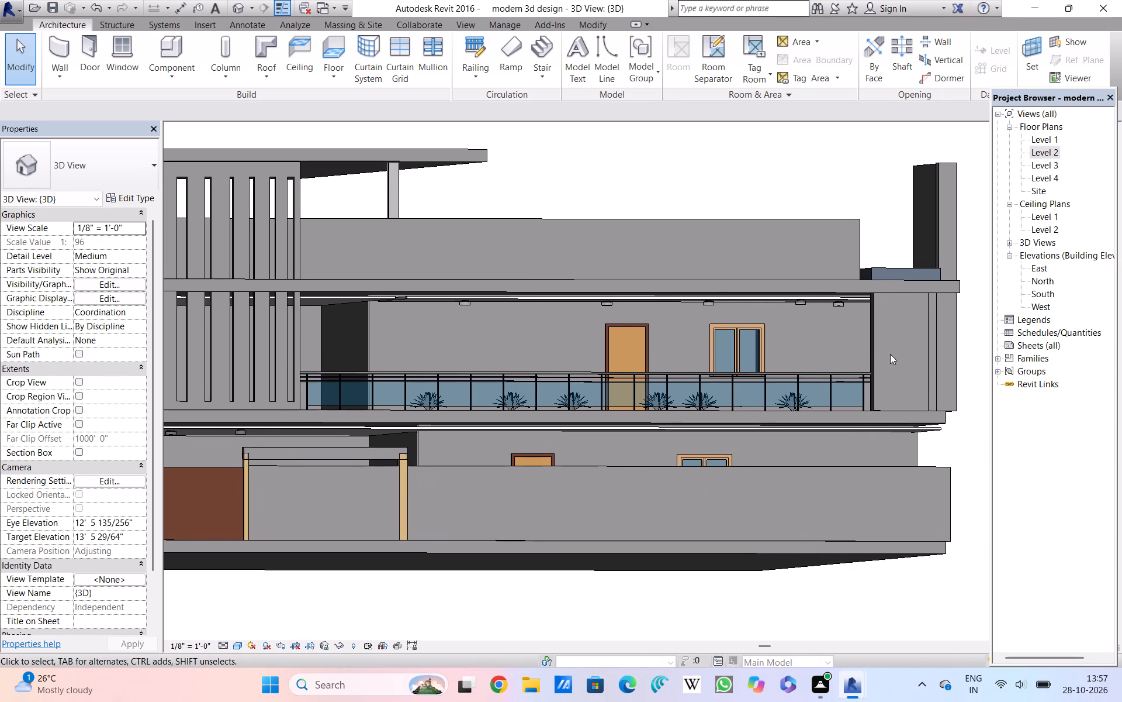
{"action": "double_click", "coordinate": [885, 384]}
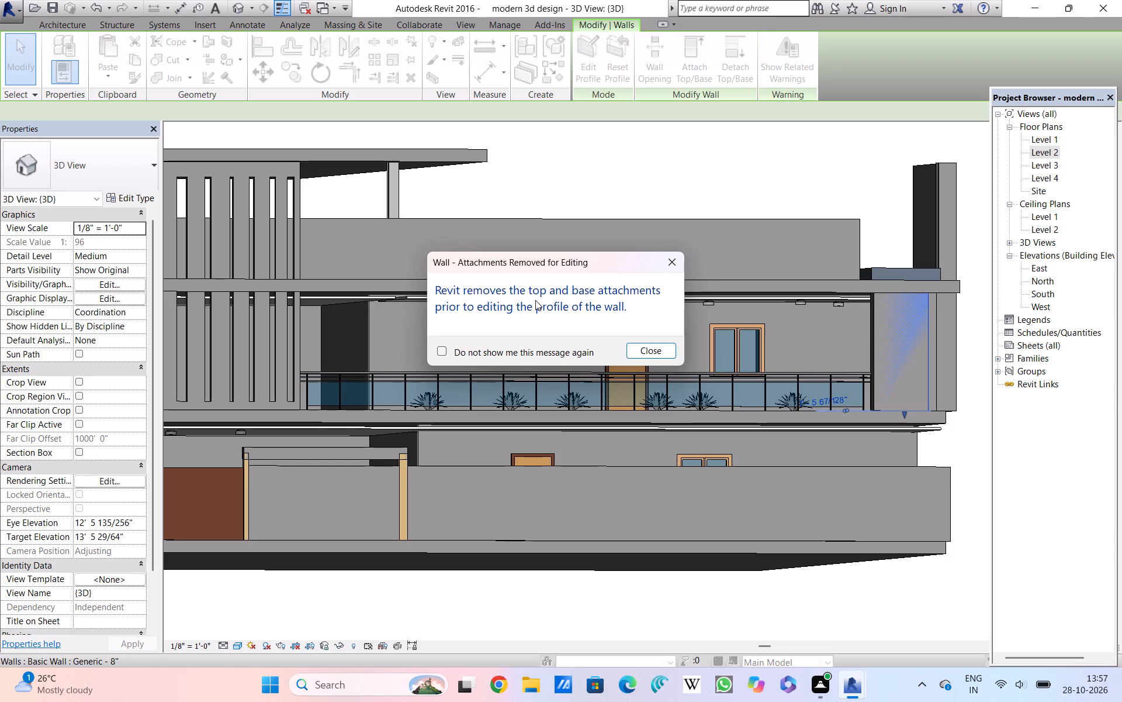
{"action": "left_click", "coordinate": [639, 351]}
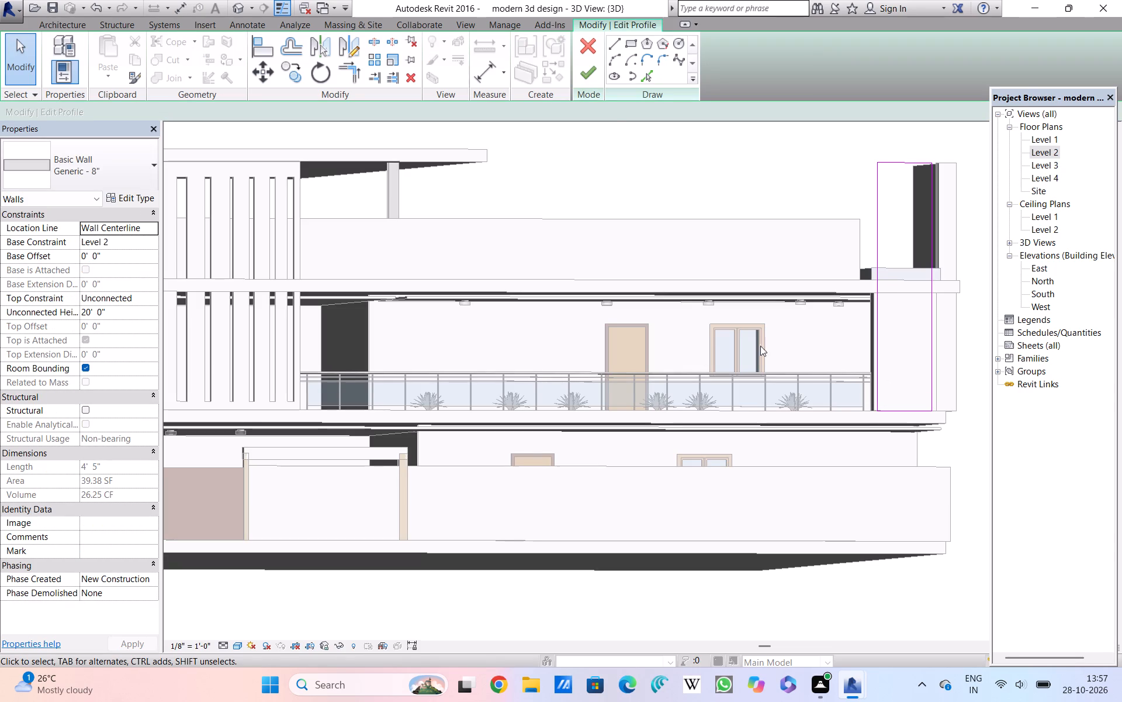
{"action": "left_click", "coordinate": [591, 78]}
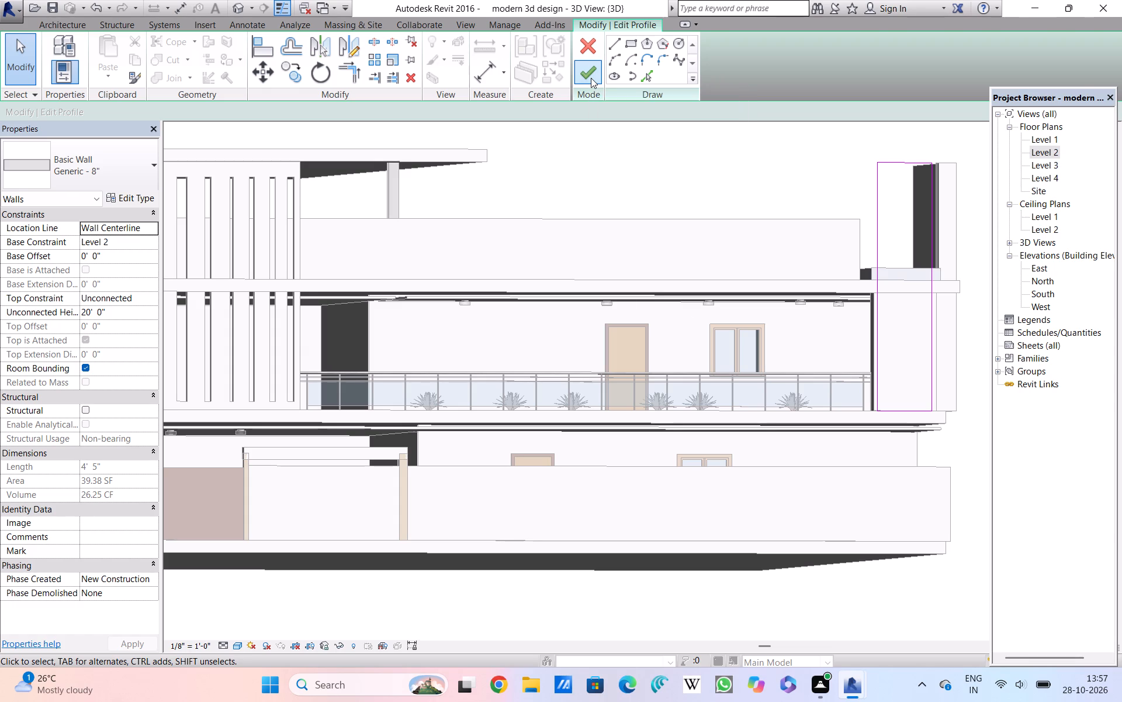
{"action": "left_click", "coordinate": [714, 161]}
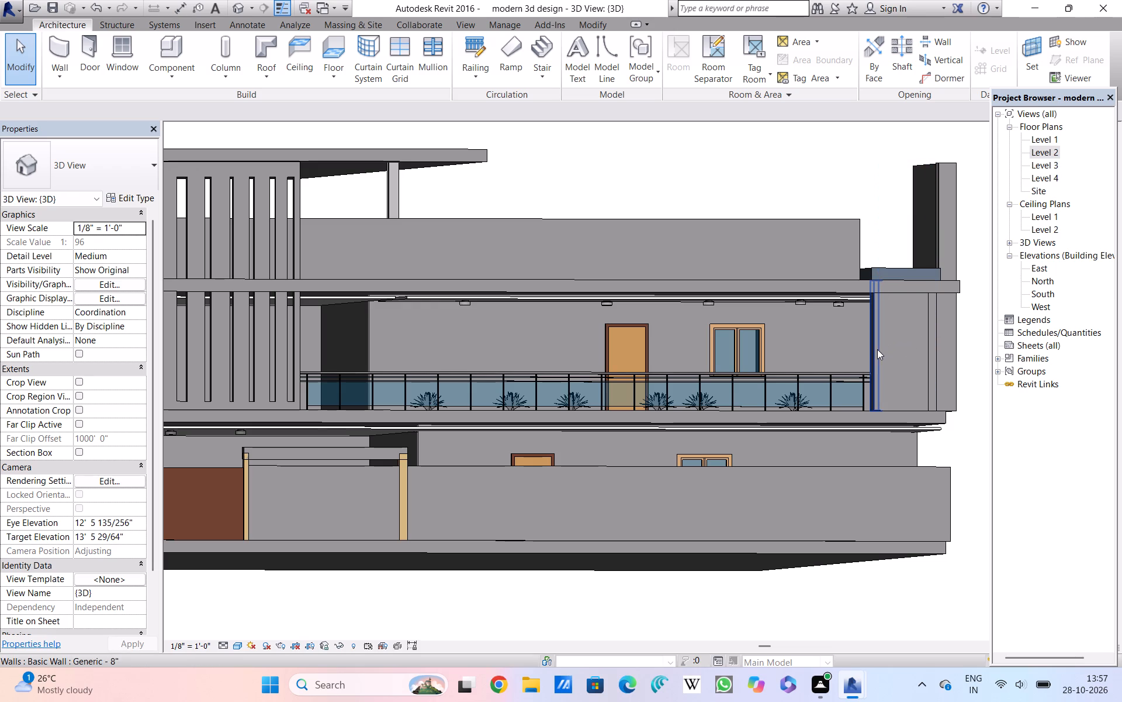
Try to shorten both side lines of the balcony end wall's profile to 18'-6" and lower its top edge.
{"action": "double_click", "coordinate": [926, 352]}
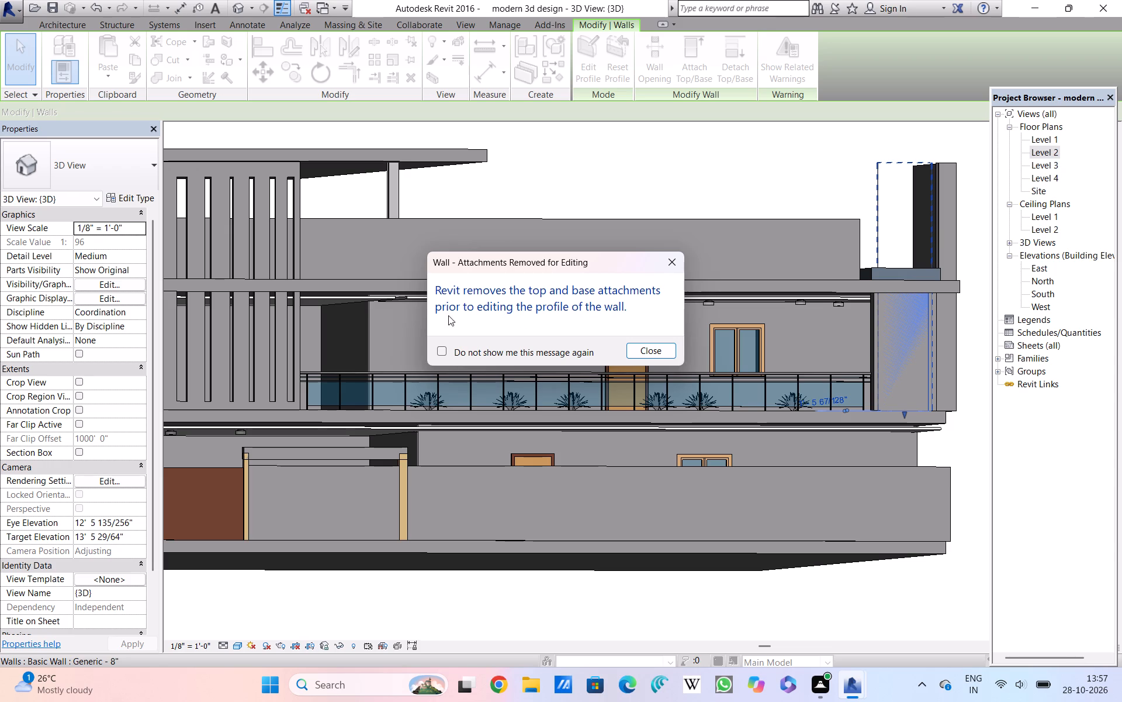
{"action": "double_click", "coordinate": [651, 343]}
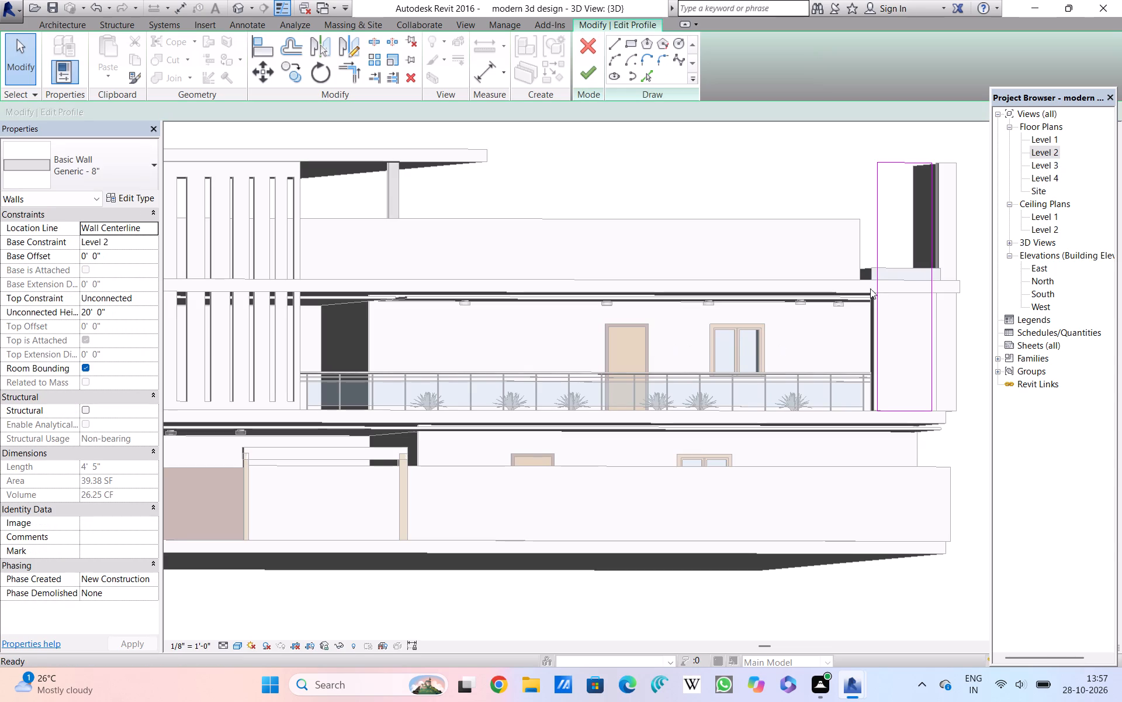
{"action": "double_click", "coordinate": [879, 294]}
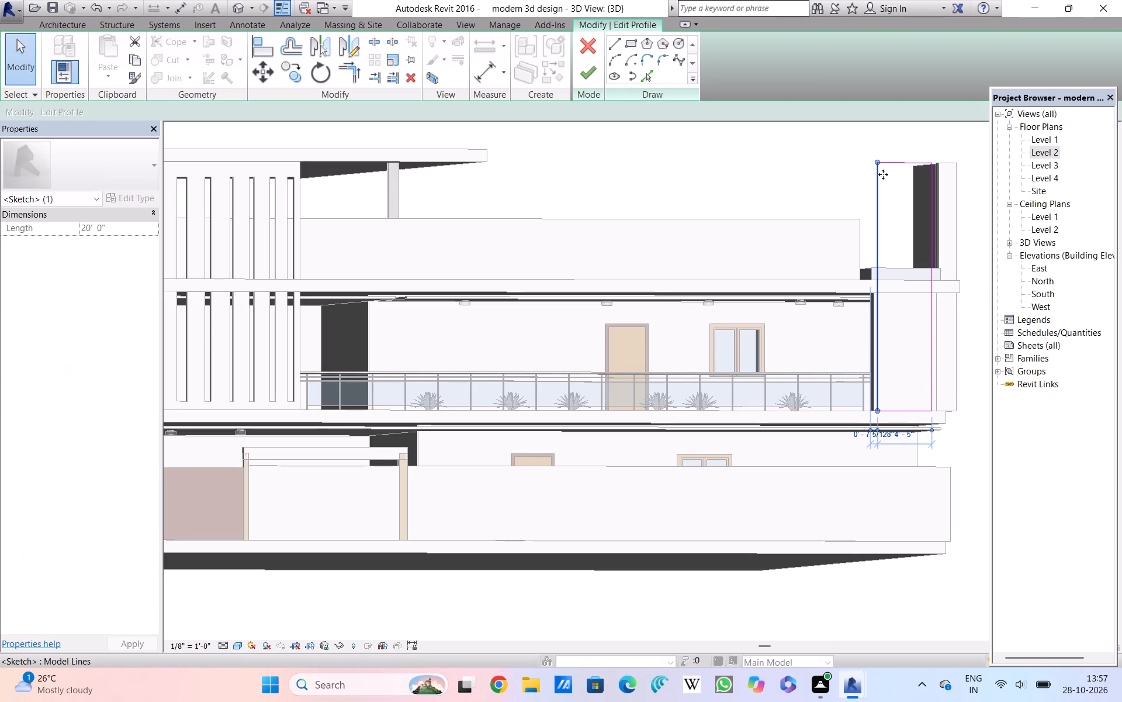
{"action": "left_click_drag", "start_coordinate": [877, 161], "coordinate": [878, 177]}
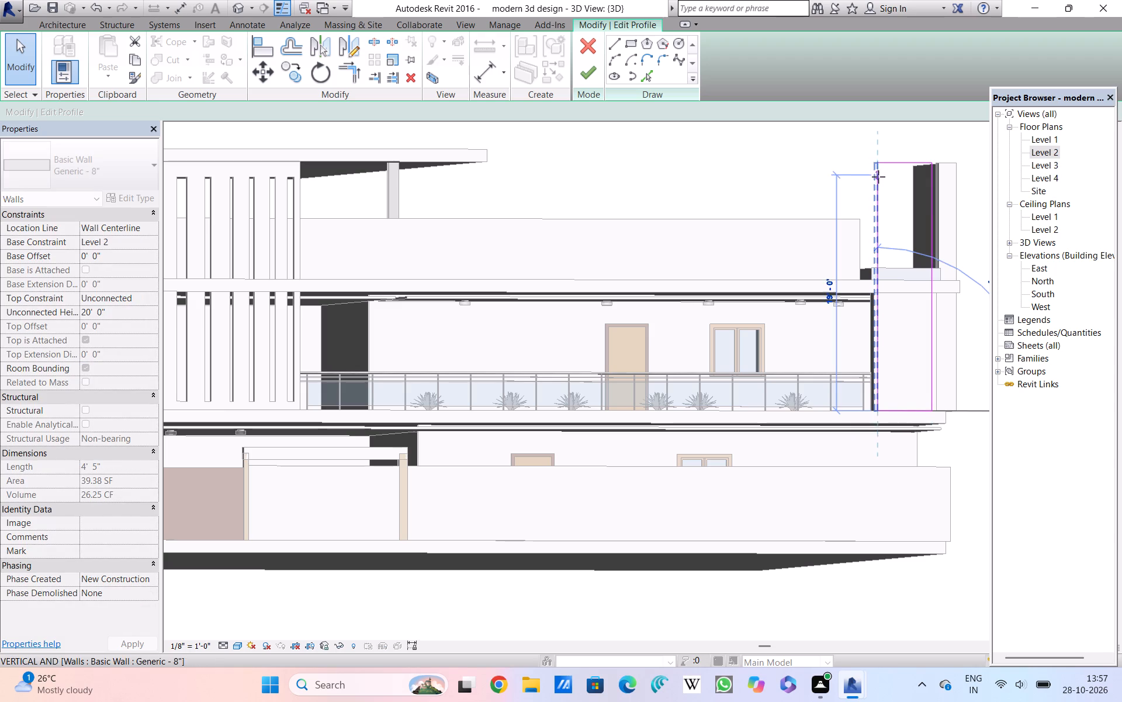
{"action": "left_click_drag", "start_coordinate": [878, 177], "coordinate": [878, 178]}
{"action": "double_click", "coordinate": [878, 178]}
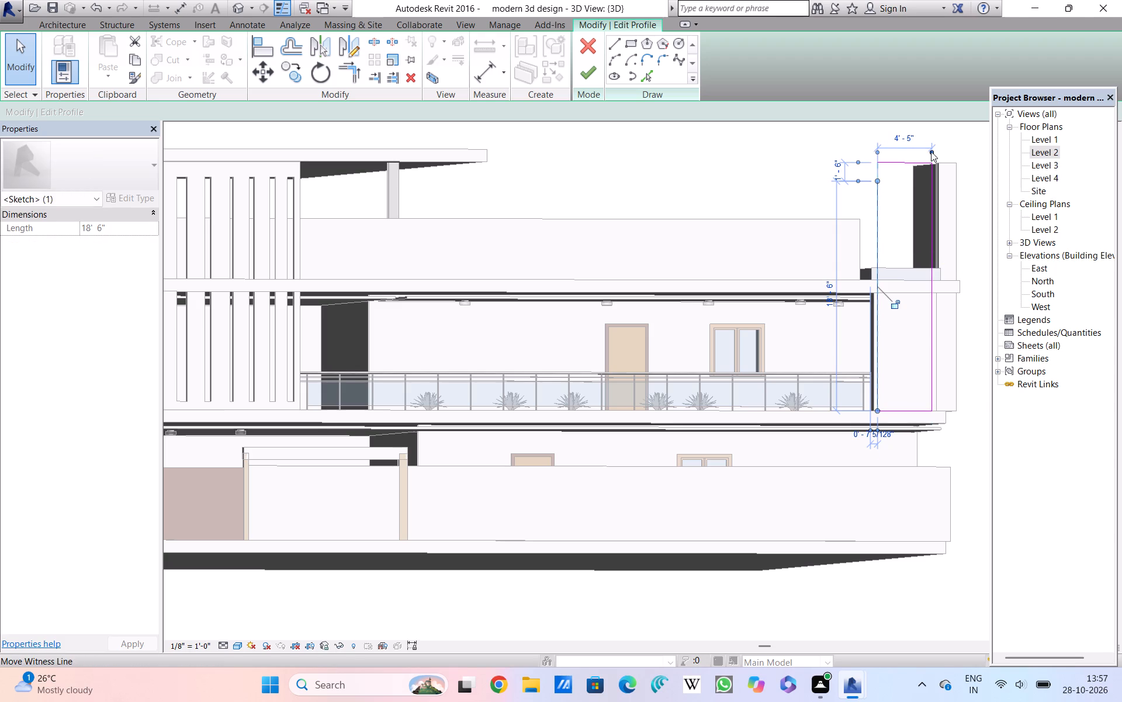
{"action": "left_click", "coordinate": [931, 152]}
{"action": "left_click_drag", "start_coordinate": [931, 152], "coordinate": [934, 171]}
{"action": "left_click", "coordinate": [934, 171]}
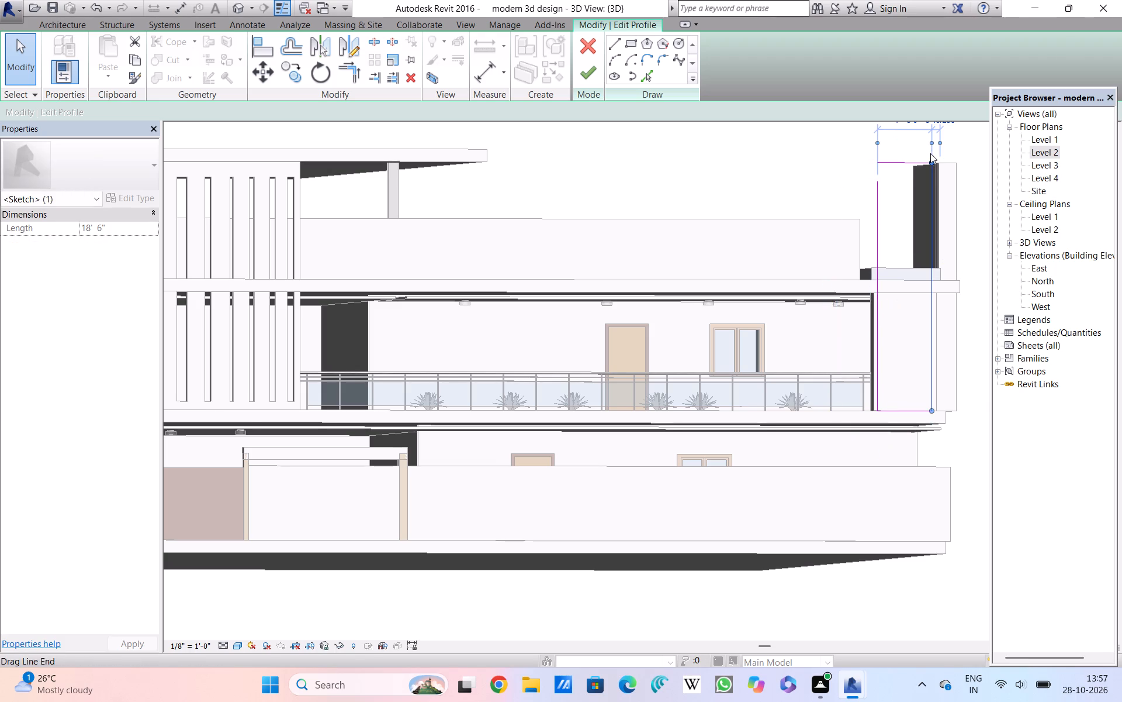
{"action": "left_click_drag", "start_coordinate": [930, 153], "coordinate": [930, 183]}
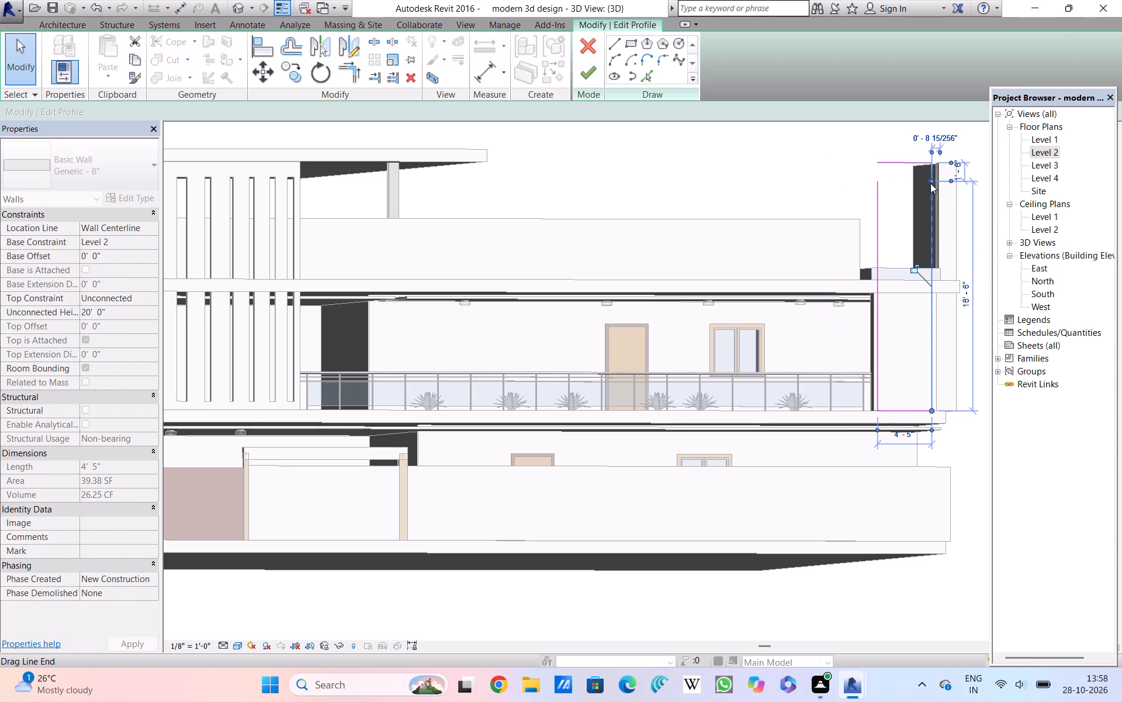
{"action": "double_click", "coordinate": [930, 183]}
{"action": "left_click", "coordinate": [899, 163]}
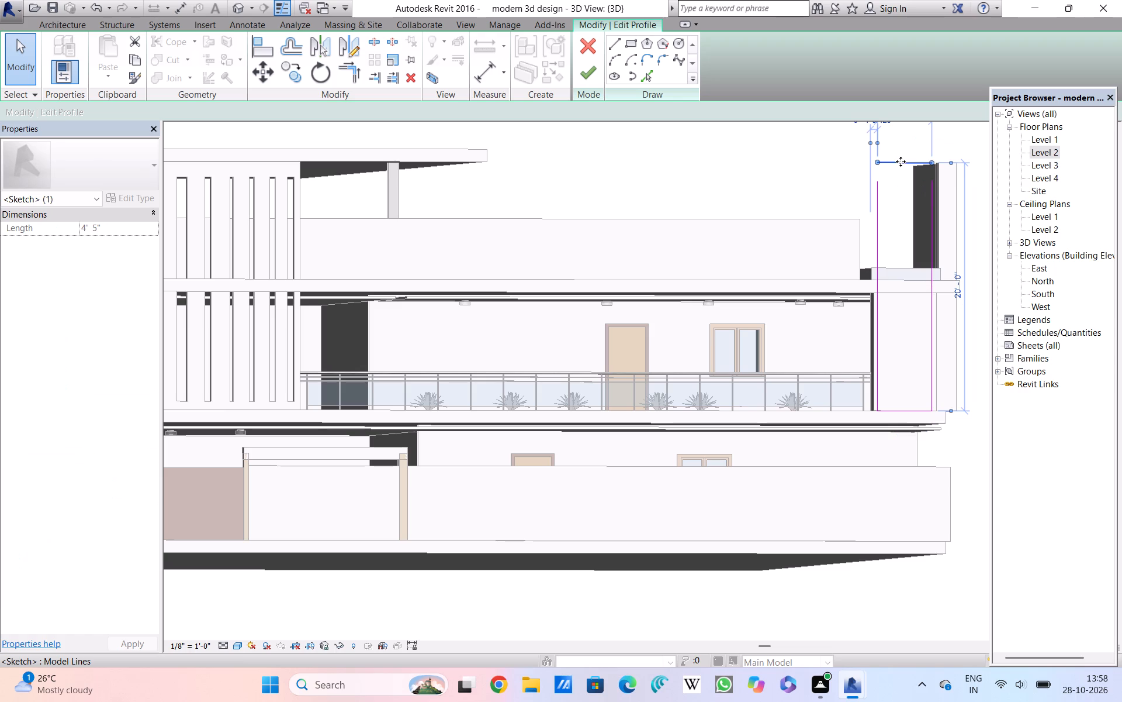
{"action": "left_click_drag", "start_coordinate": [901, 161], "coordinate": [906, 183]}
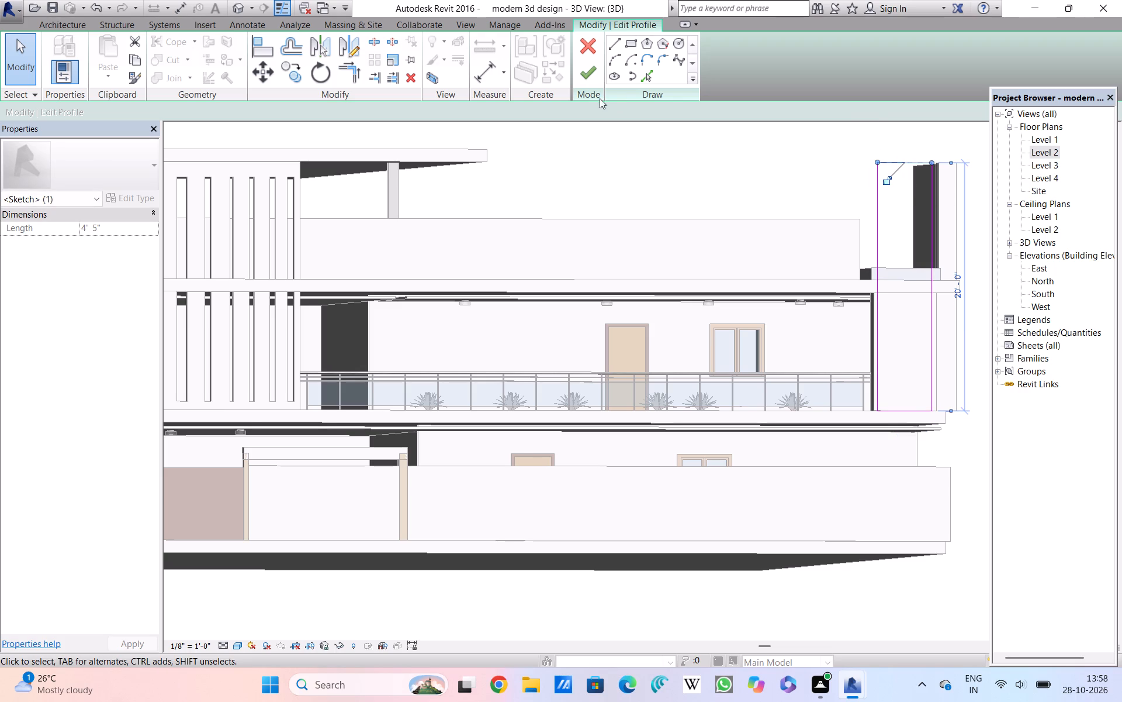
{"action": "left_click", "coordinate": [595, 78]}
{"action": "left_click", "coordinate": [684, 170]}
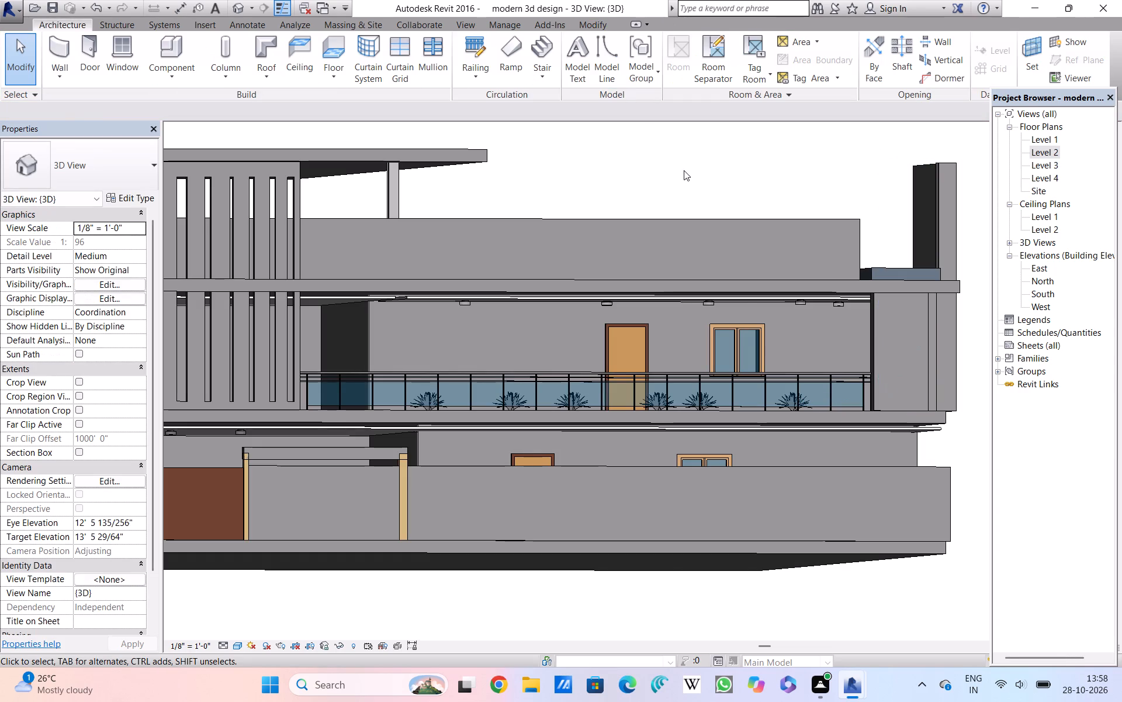
Examine the house front in 3D from a low angle, covering the roof canopy, slatted screen, upper parapet and Level 2 balcony.
{"action": "scroll", "coordinate": [684, 170], "scroll_direction": "down", "scroll_amount": 1}
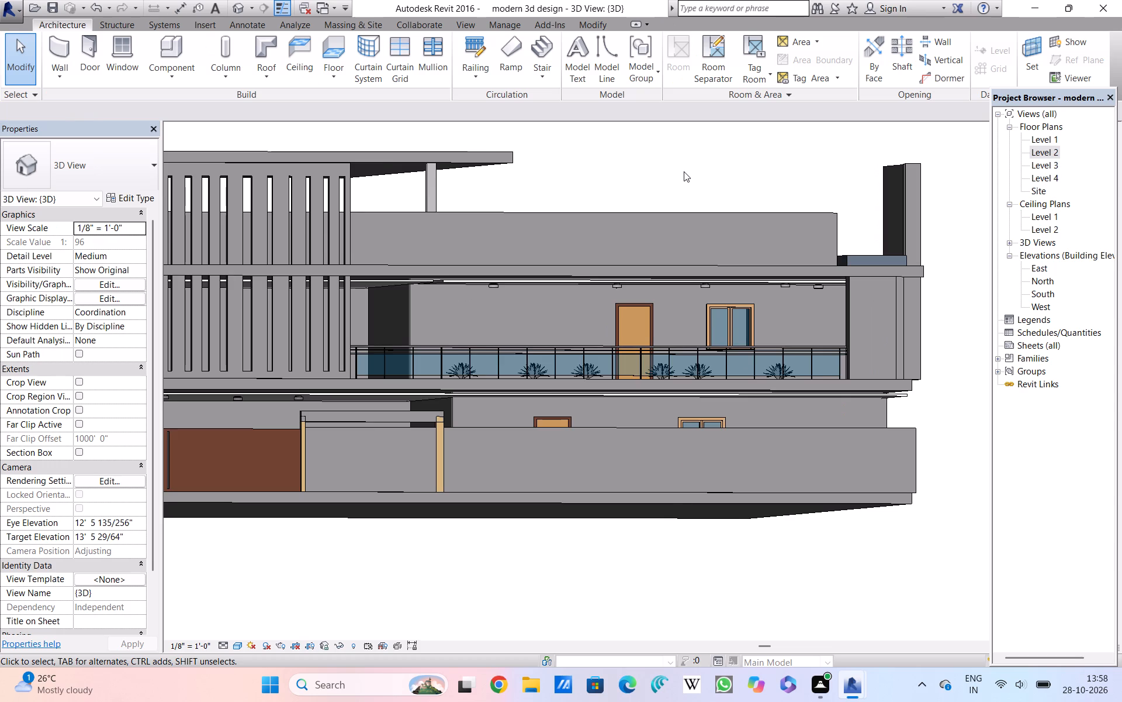
{"action": "scroll", "coordinate": [684, 171], "scroll_direction": "down", "scroll_amount": 2}
{"action": "middle_click_drag", "start_coordinate": [696, 219], "coordinate": [692, 347]}
{"action": "scroll", "coordinate": [690, 318], "scroll_direction": "up", "scroll_amount": 2}
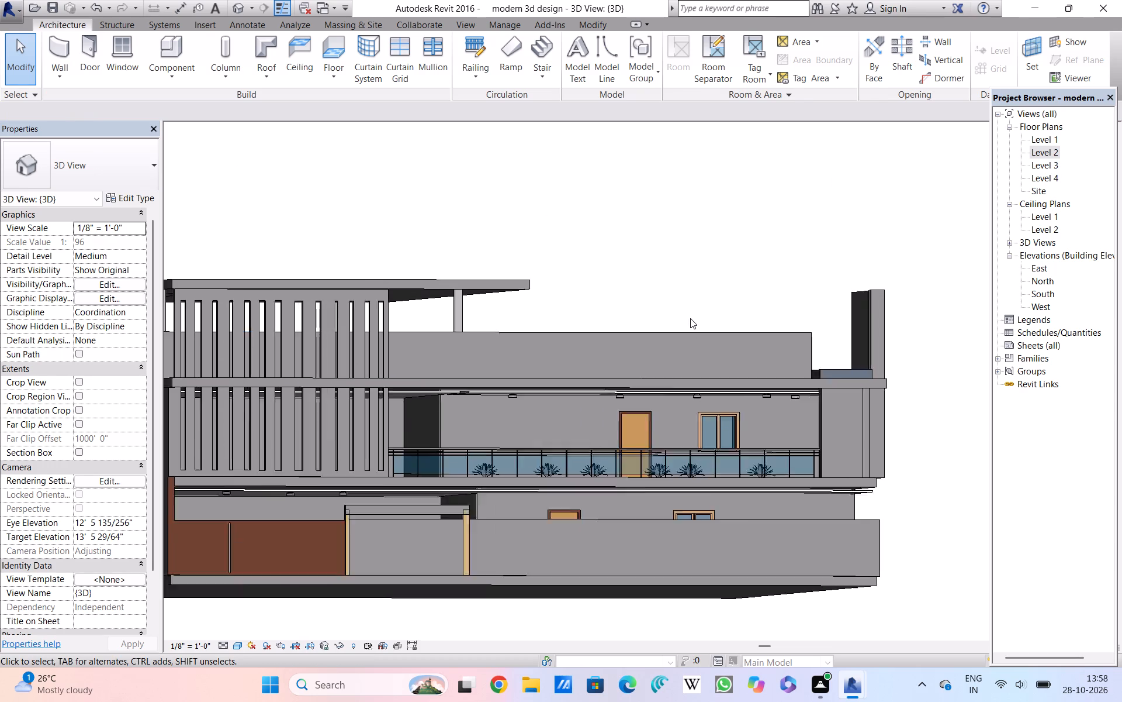
{"action": "scroll", "coordinate": [690, 318], "scroll_direction": "up", "scroll_amount": 1}
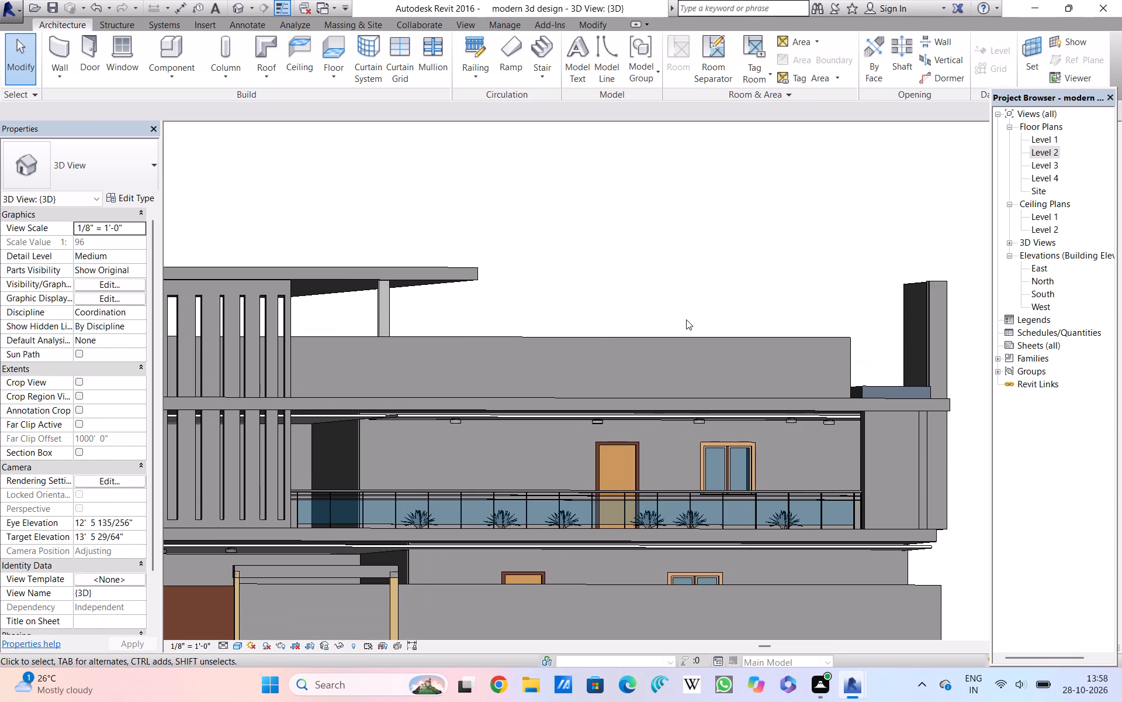
{"action": "scroll", "coordinate": [684, 322], "scroll_direction": "down", "scroll_amount": 2}
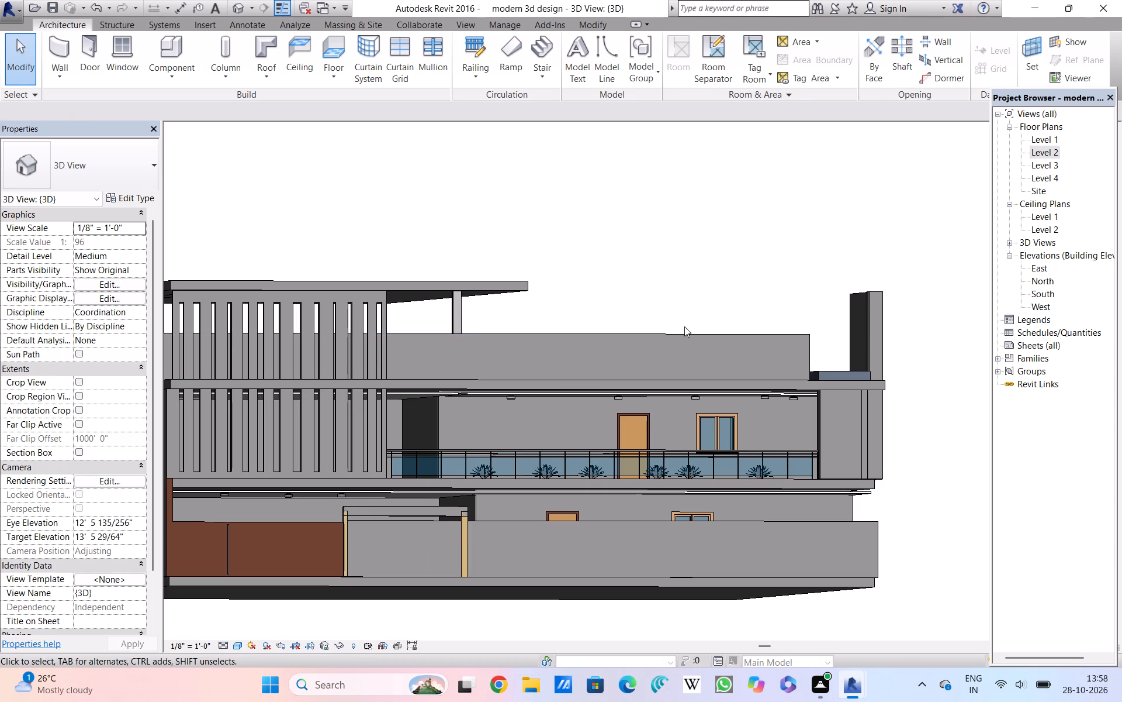
{"action": "scroll", "coordinate": [684, 328], "scroll_direction": "down", "scroll_amount": 1}
{"action": "scroll", "coordinate": [683, 331], "scroll_direction": "up", "scroll_amount": 2}
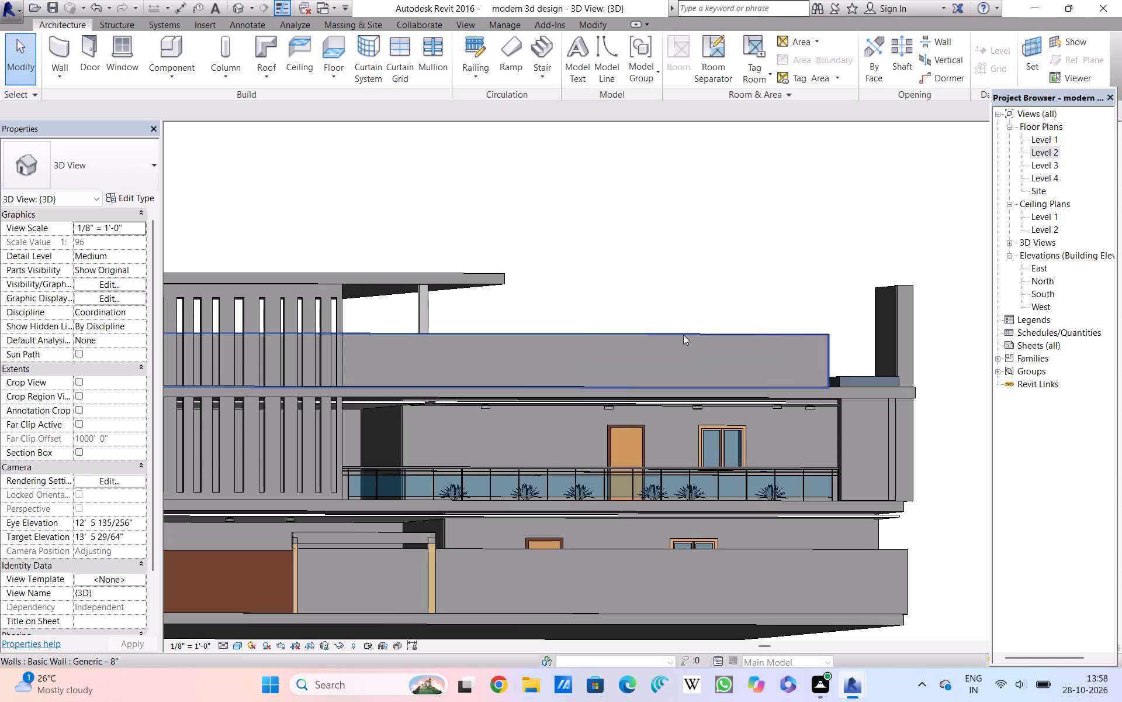
{"action": "middle_click_drag", "start_coordinate": [655, 448], "coordinate": [777, 415]}
{"action": "scroll", "coordinate": [777, 407], "scroll_direction": "down", "scroll_amount": 3}
{"action": "middle_click_drag", "start_coordinate": [768, 409], "coordinate": [766, 419]}
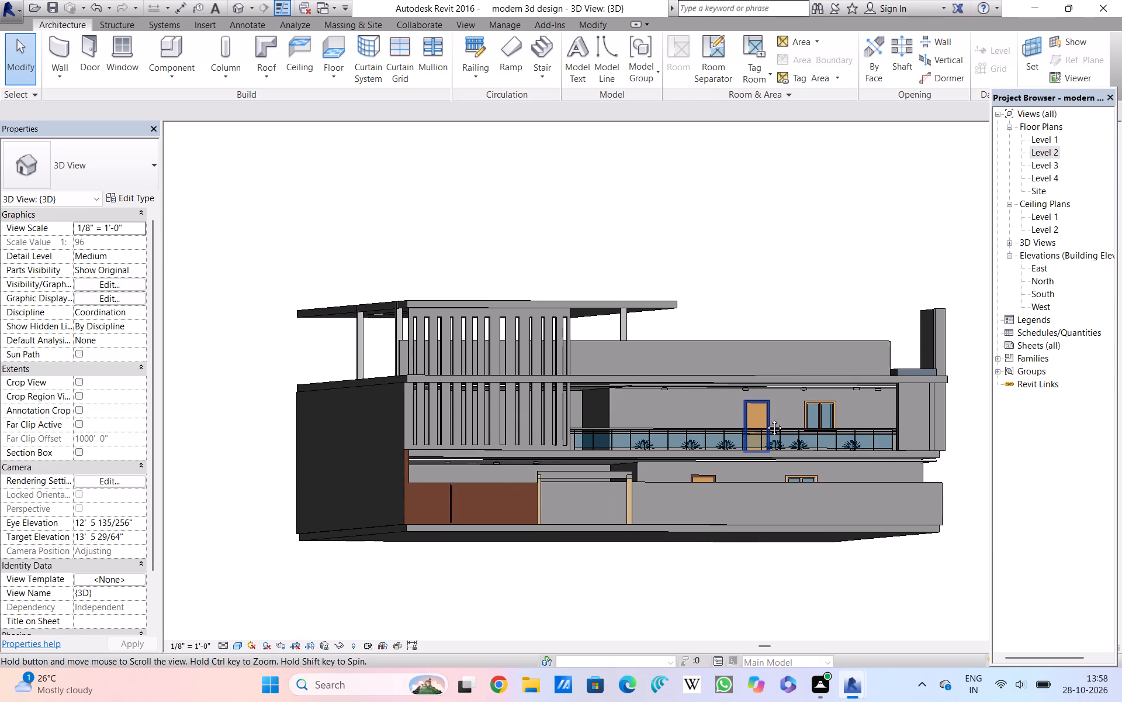
{"action": "middle_click_drag", "start_coordinate": [766, 419], "coordinate": [707, 449]}
{"action": "scroll", "coordinate": [708, 436], "scroll_direction": "up", "scroll_amount": 3}
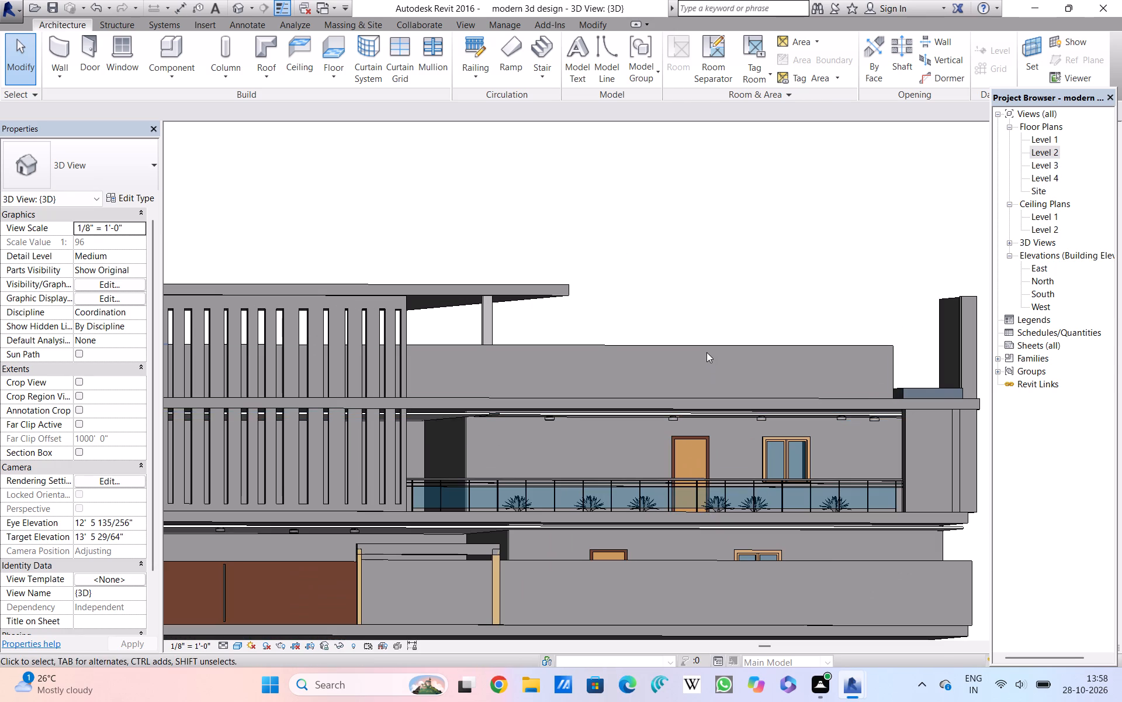
{"action": "scroll", "coordinate": [707, 348], "scroll_direction": "up", "scroll_amount": 3}
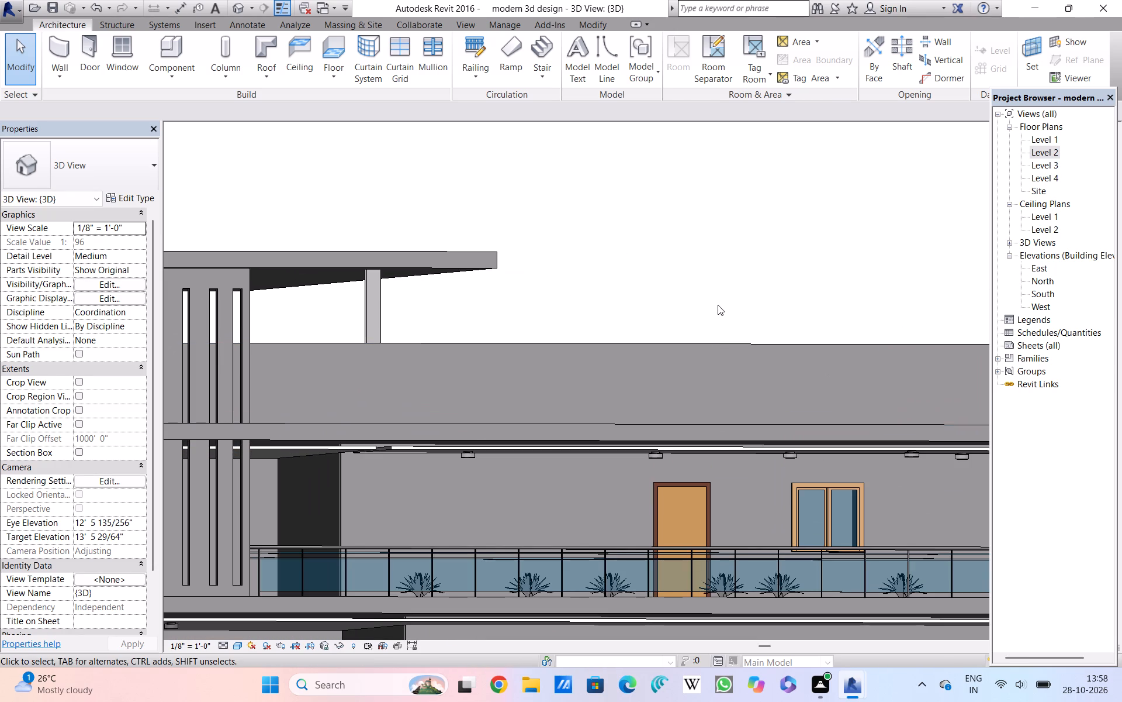
{"action": "scroll", "coordinate": [718, 305], "scroll_direction": "down", "scroll_amount": 2}
{"action": "scroll", "coordinate": [718, 305], "scroll_direction": "up", "scroll_amount": 2}
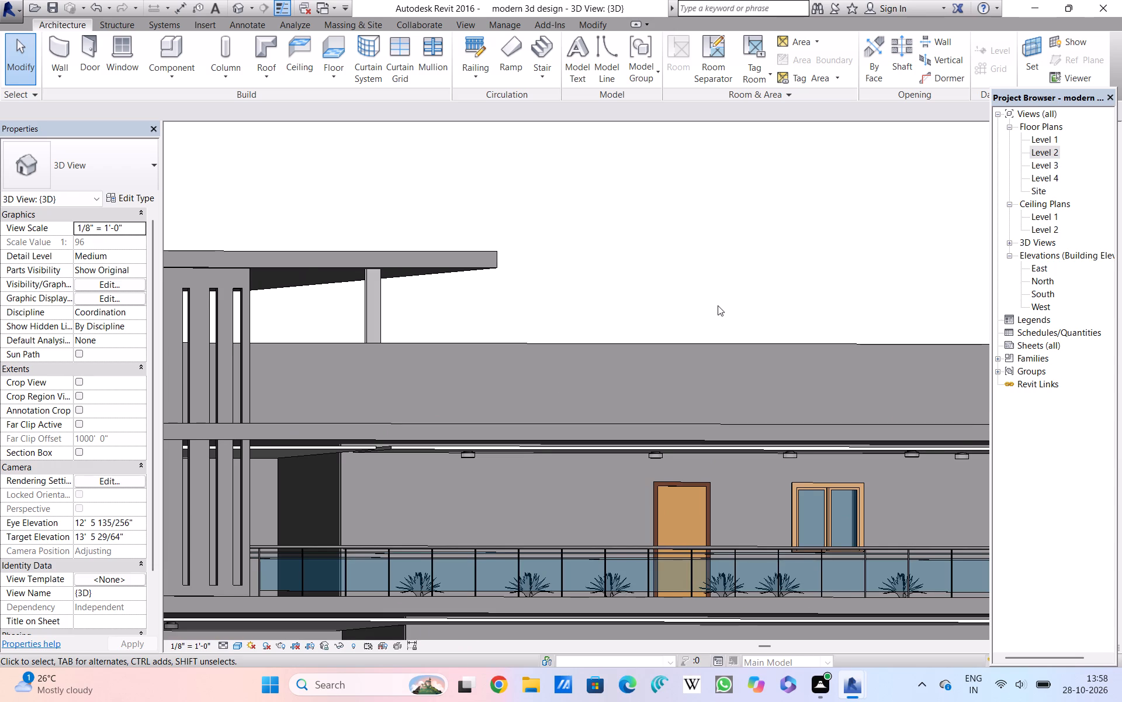
{"action": "scroll", "coordinate": [718, 305], "scroll_direction": "down", "scroll_amount": 2}
{"action": "scroll", "coordinate": [718, 305], "scroll_direction": "up", "scroll_amount": 4}
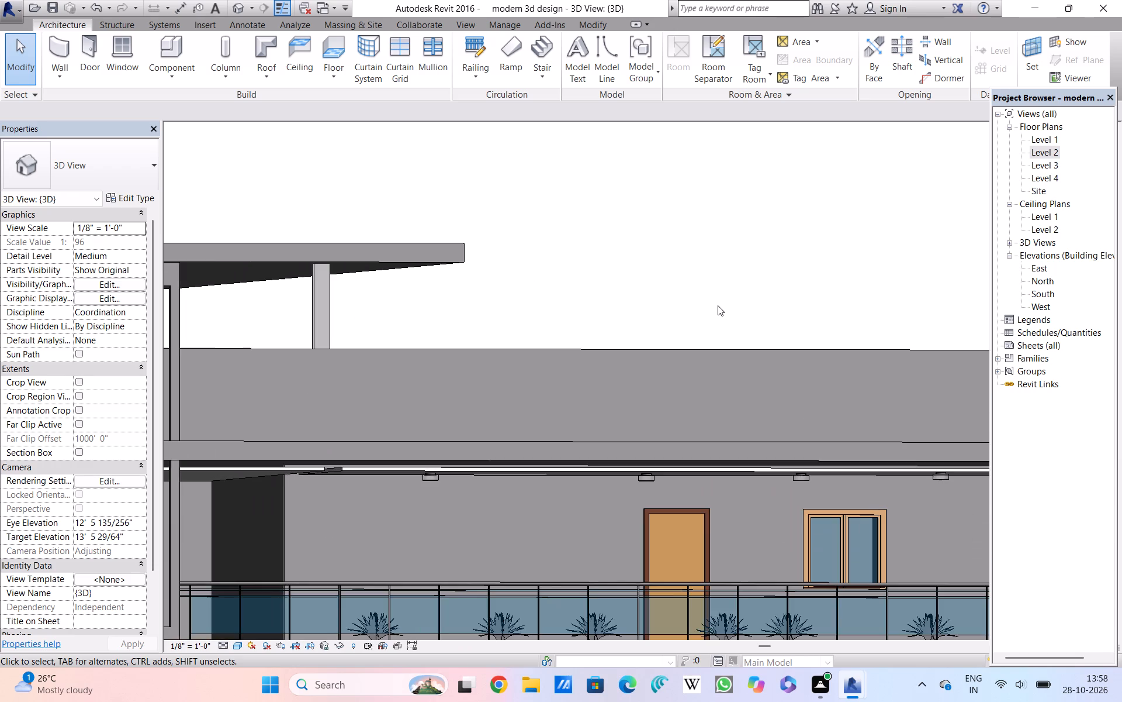
{"action": "scroll", "coordinate": [718, 305], "scroll_direction": "down", "scroll_amount": 4}
{"action": "middle_click_drag", "start_coordinate": [715, 293], "coordinate": [715, 305]}
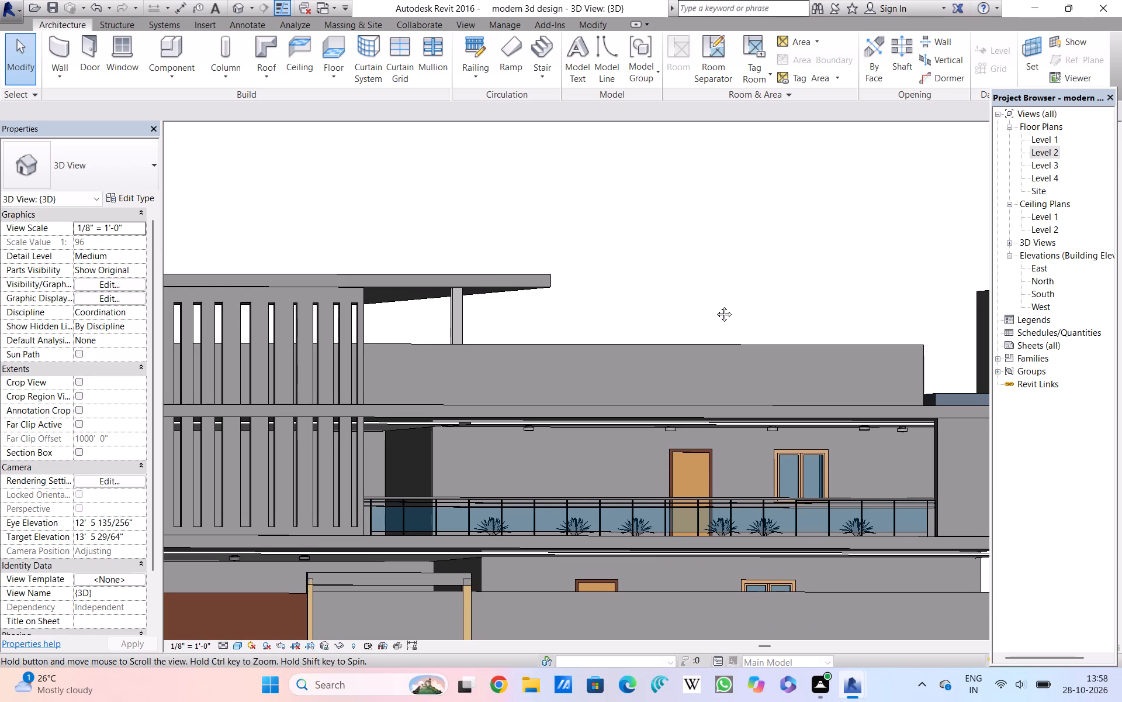
{"action": "middle_click_drag", "start_coordinate": [715, 305], "coordinate": [715, 349]}
{"action": "scroll", "coordinate": [715, 350], "scroll_direction": "up", "scroll_amount": 3}
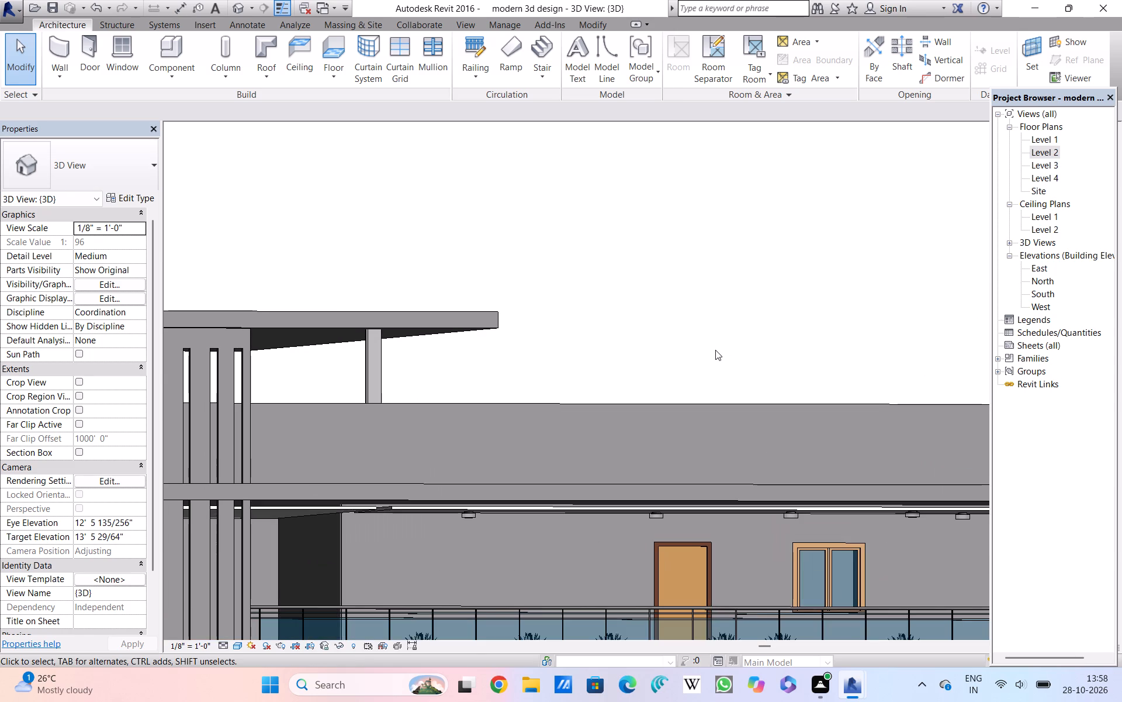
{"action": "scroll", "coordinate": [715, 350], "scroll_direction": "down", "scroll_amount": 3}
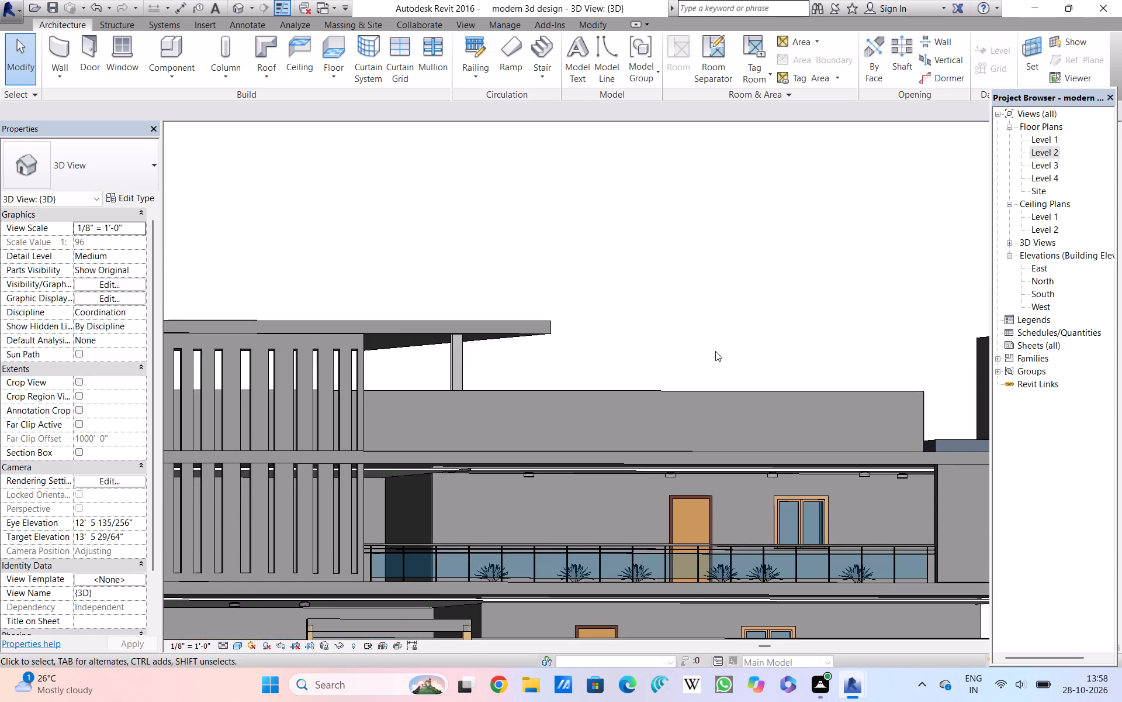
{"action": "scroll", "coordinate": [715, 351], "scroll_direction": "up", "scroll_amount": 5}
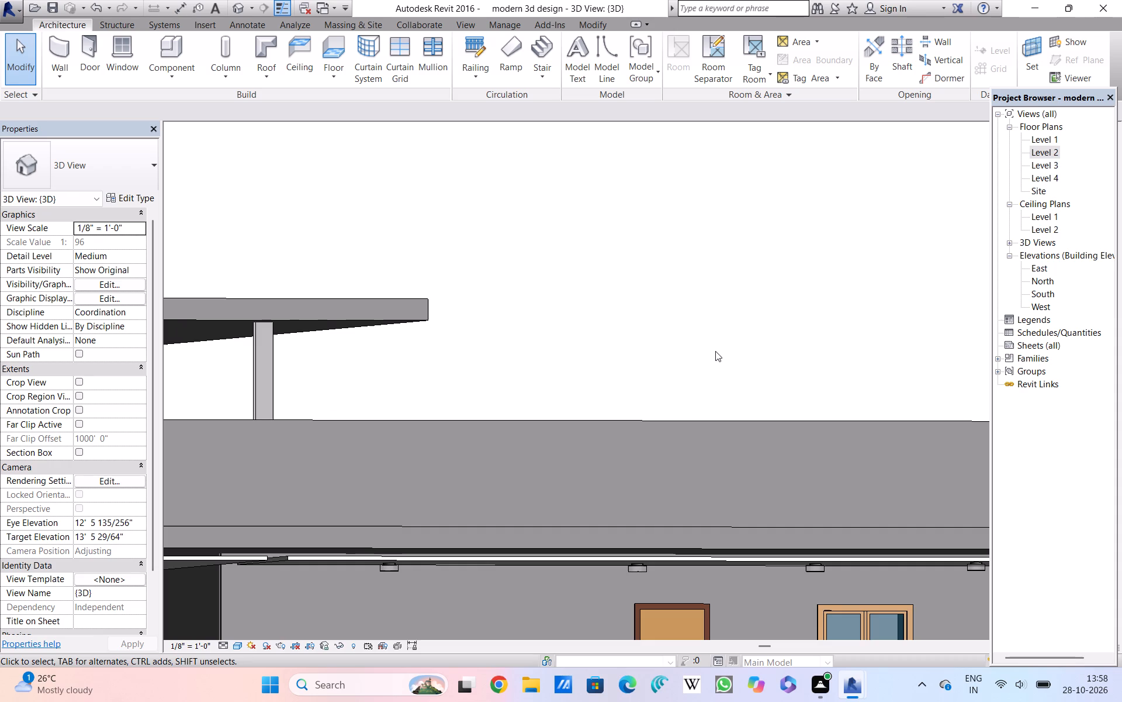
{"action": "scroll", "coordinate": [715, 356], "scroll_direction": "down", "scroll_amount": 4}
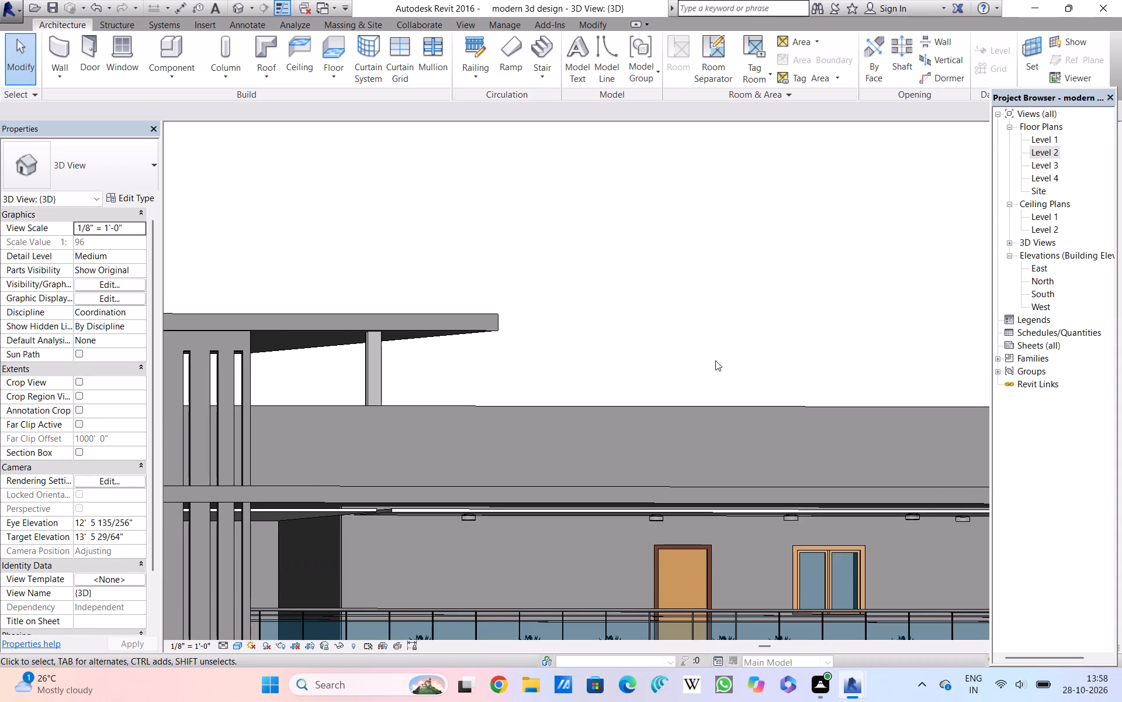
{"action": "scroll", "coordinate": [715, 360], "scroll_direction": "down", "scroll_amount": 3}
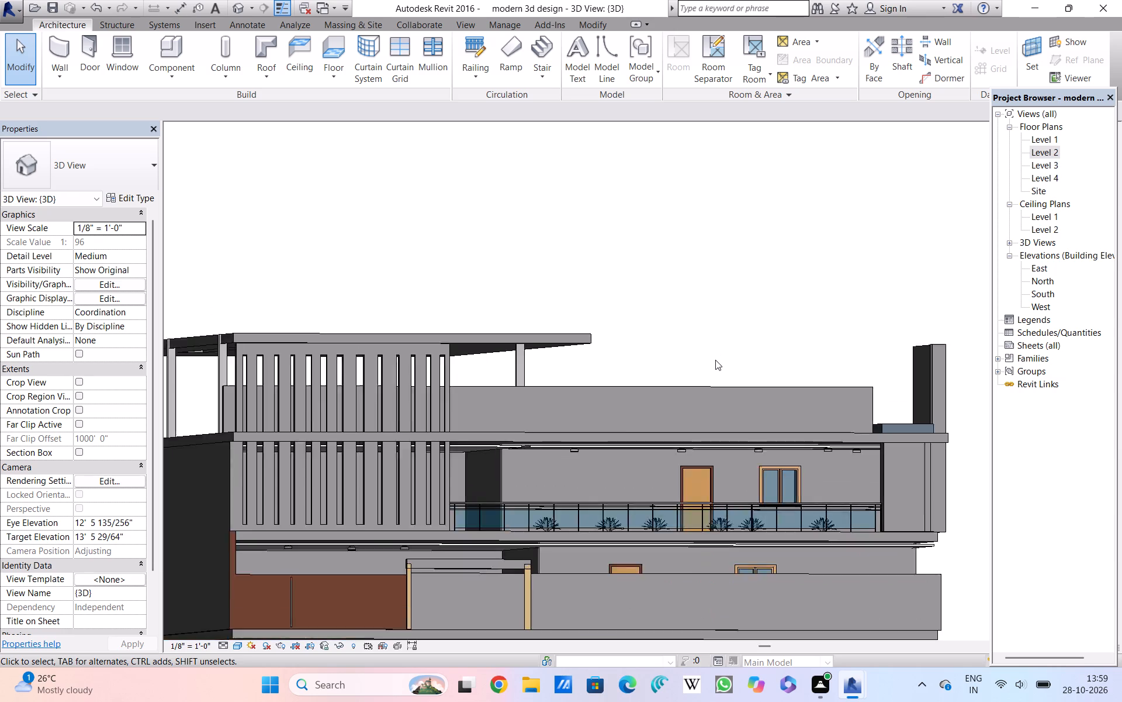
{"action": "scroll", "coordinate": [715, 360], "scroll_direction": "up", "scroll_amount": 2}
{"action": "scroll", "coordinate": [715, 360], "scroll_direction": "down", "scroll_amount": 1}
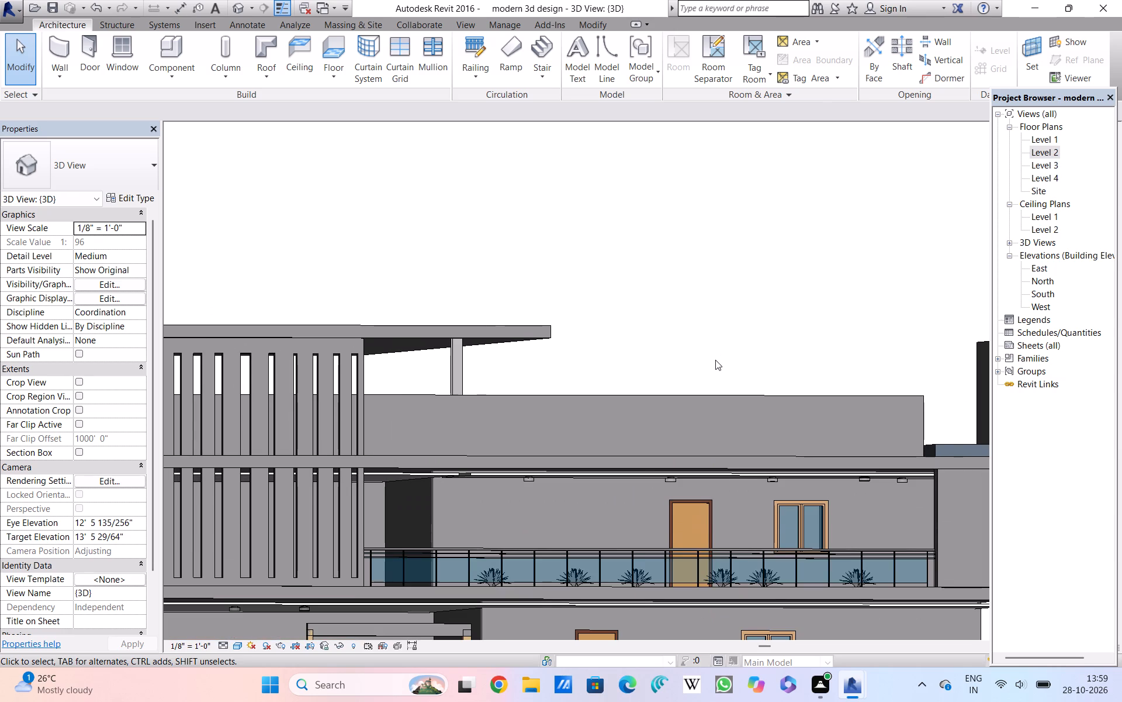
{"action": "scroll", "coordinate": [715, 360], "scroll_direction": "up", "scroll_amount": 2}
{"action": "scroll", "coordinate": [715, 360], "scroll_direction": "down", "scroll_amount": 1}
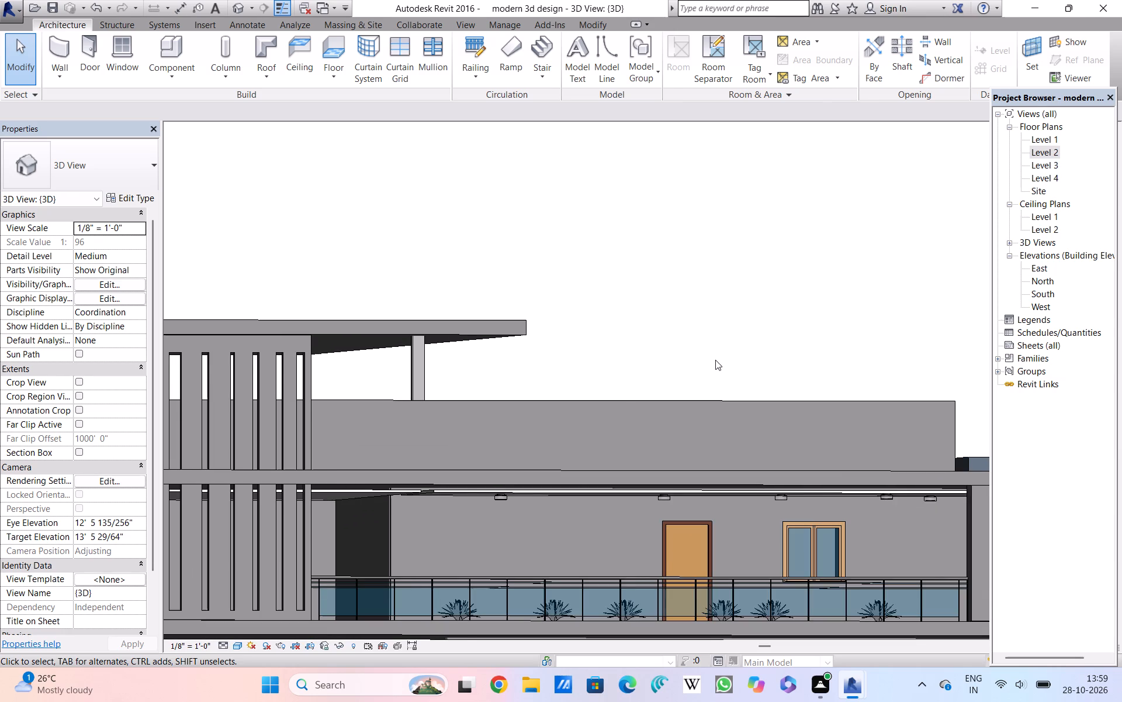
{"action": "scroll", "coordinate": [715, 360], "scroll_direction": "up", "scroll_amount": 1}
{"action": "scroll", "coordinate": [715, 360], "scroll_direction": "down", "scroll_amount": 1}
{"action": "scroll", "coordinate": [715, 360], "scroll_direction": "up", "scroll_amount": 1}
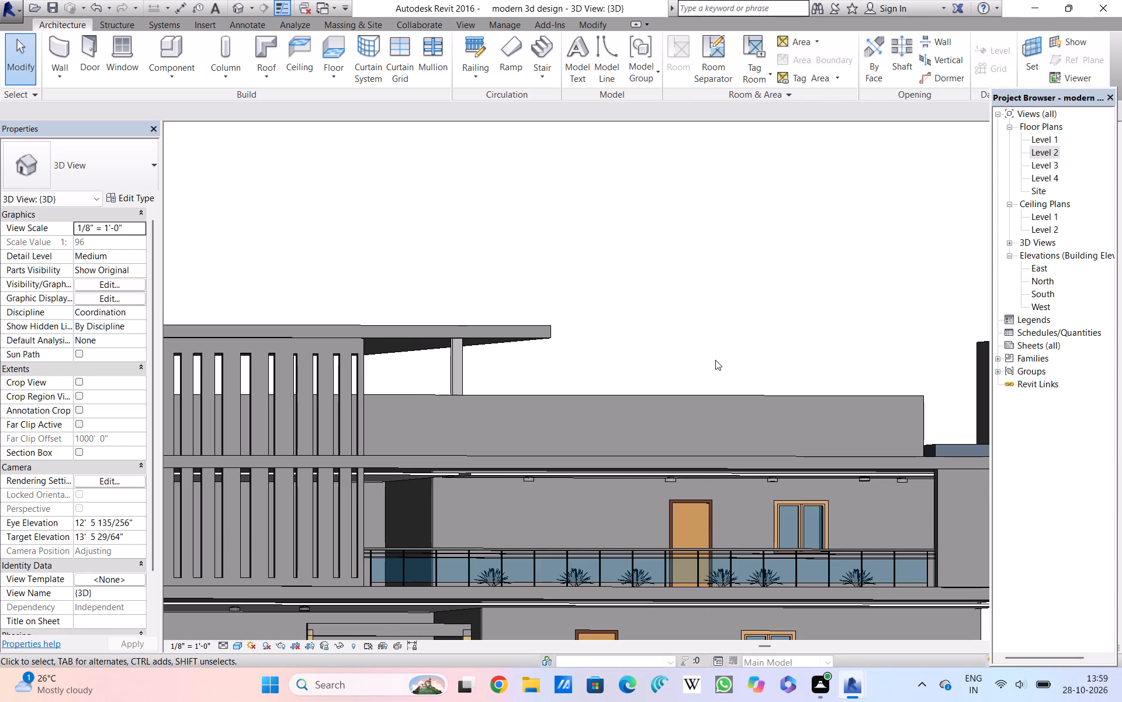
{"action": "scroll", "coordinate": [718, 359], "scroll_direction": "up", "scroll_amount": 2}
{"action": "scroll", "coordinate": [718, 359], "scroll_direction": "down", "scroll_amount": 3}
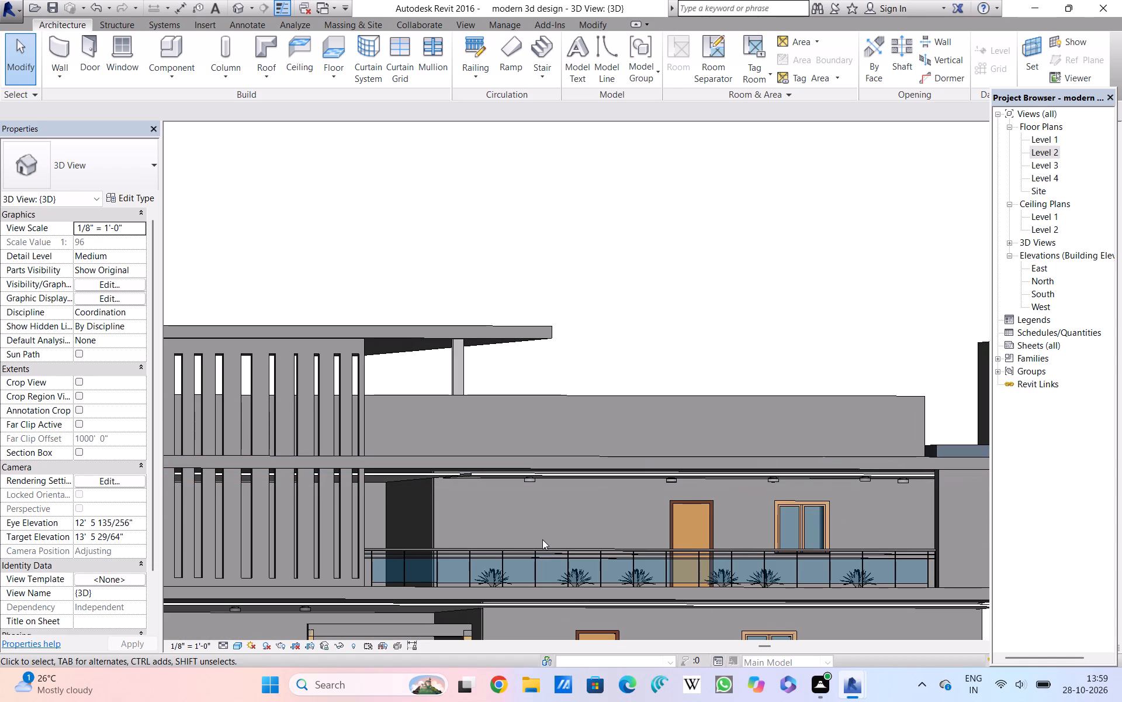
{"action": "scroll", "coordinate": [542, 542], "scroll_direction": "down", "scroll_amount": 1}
Duplicate the slatted front screen wall's Generic - 8" type under the name frntend.
{"action": "middle_click_drag", "start_coordinate": [542, 542], "coordinate": [629, 532]}
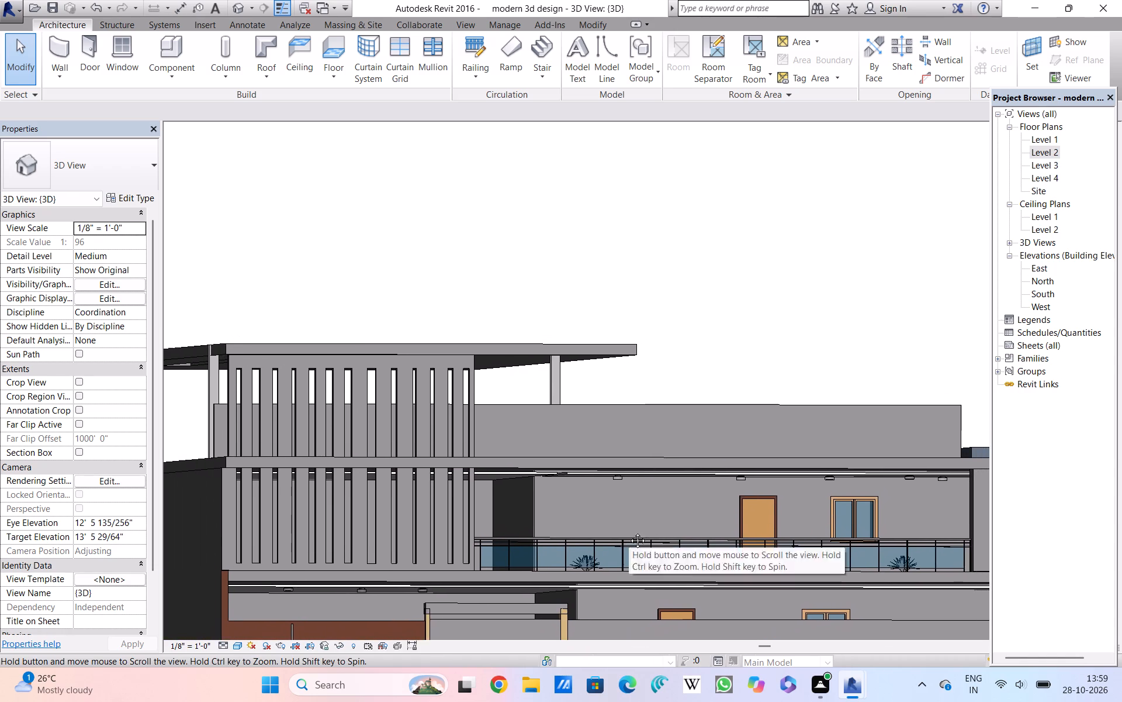
{"action": "middle_click_drag", "start_coordinate": [629, 532], "coordinate": [586, 532]}
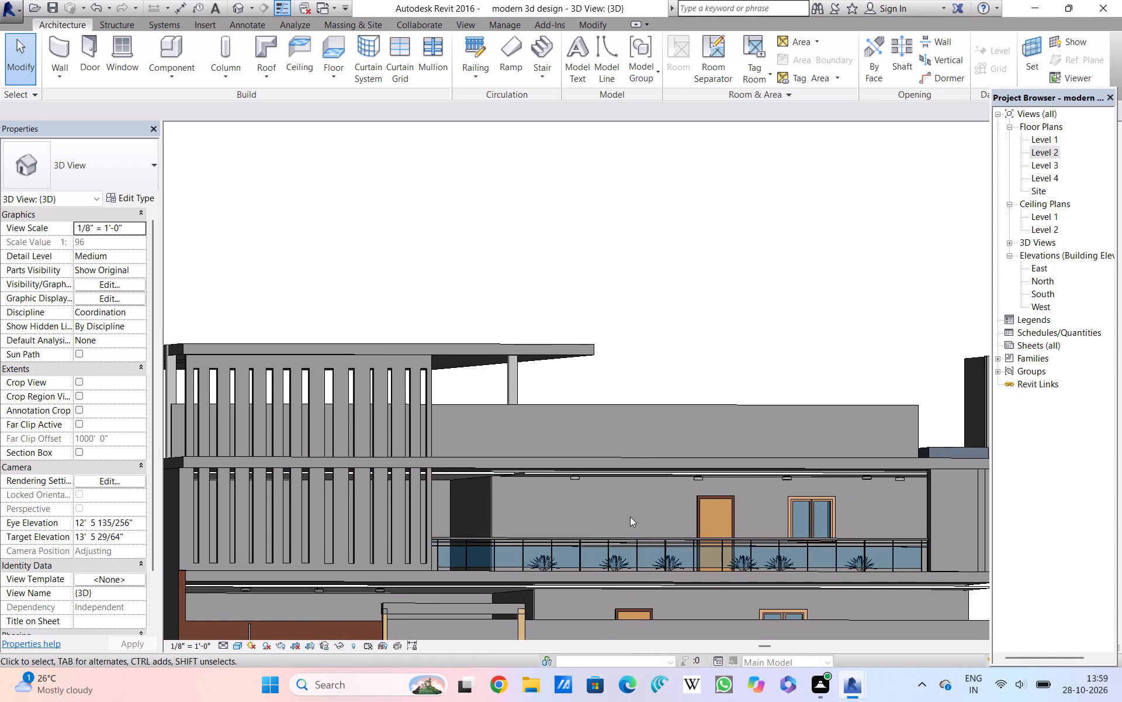
{"action": "scroll", "coordinate": [630, 517], "scroll_direction": "up", "scroll_amount": 4}
{"action": "scroll", "coordinate": [630, 517], "scroll_direction": "down", "scroll_amount": 3}
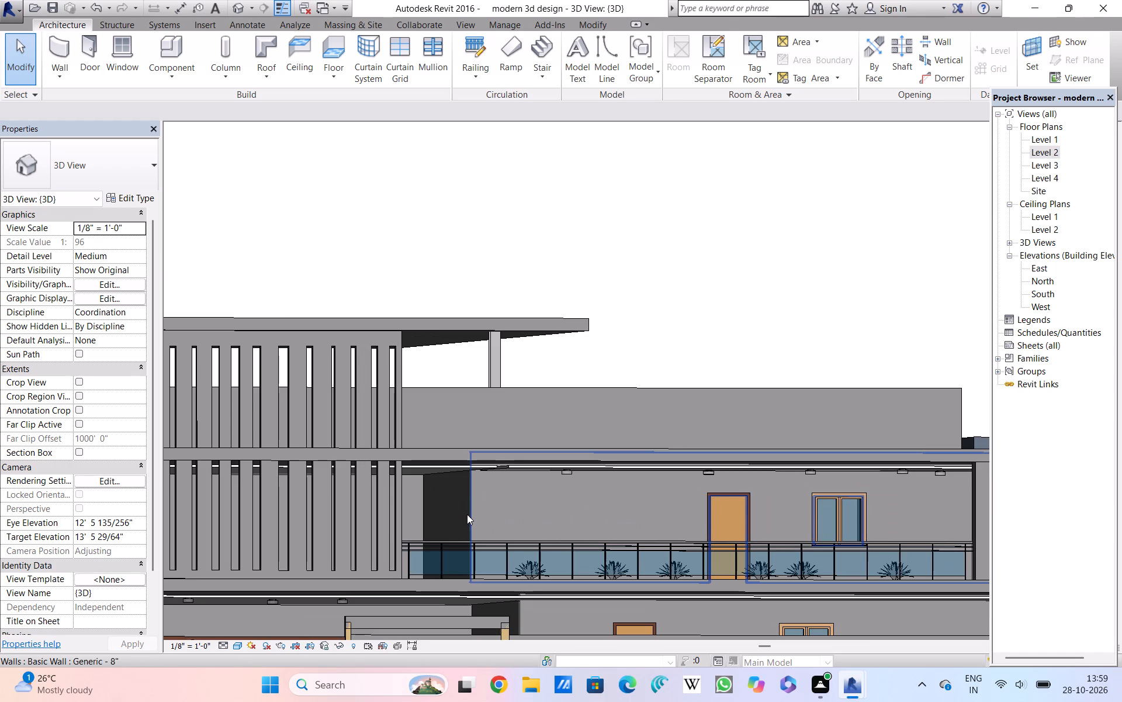
{"action": "middle_click_drag", "start_coordinate": [488, 503], "coordinate": [652, 470]}
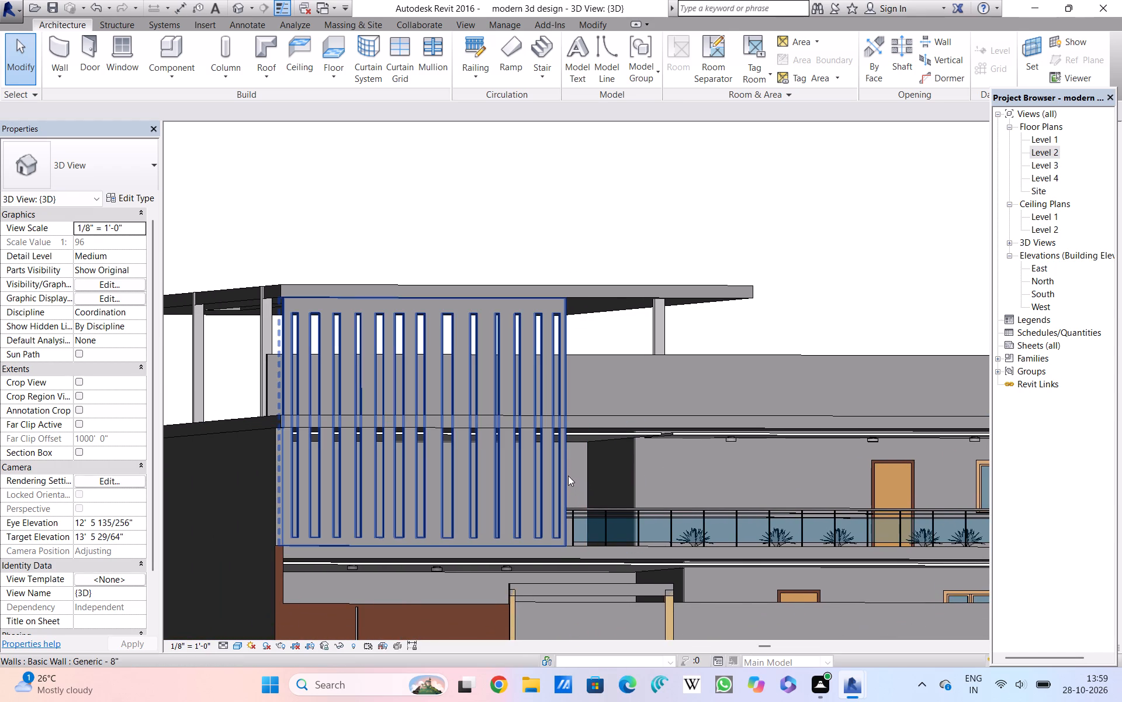
{"action": "left_click", "coordinate": [564, 452]}
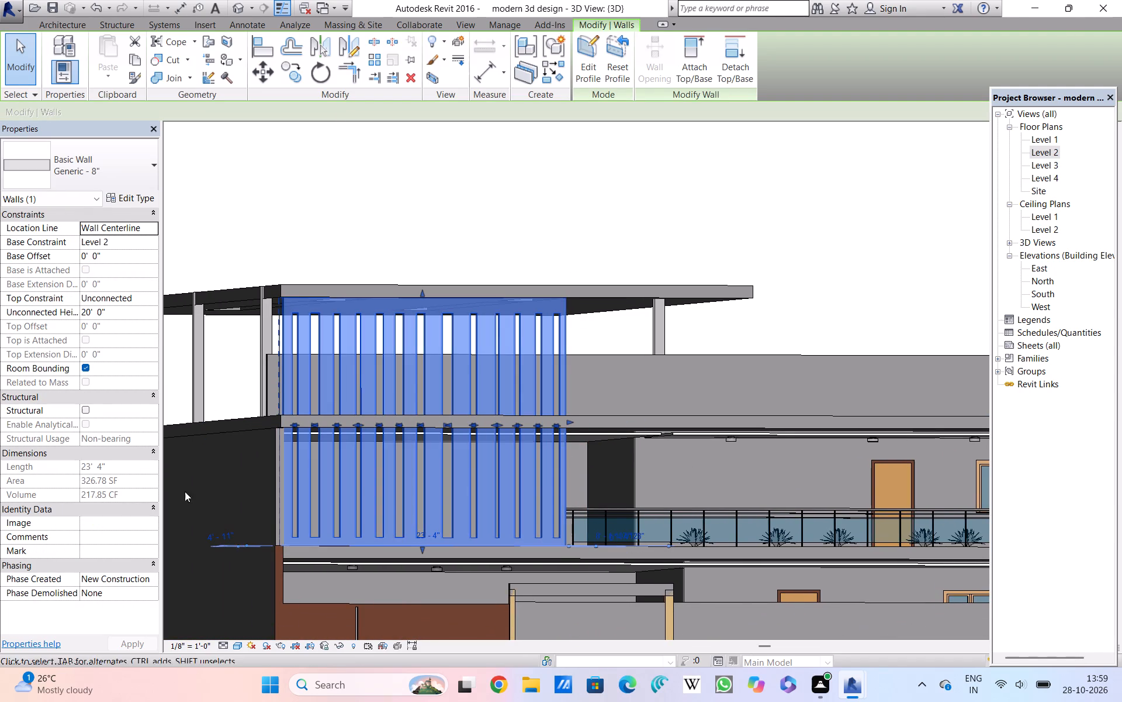
{"action": "left_click", "coordinate": [131, 199]}
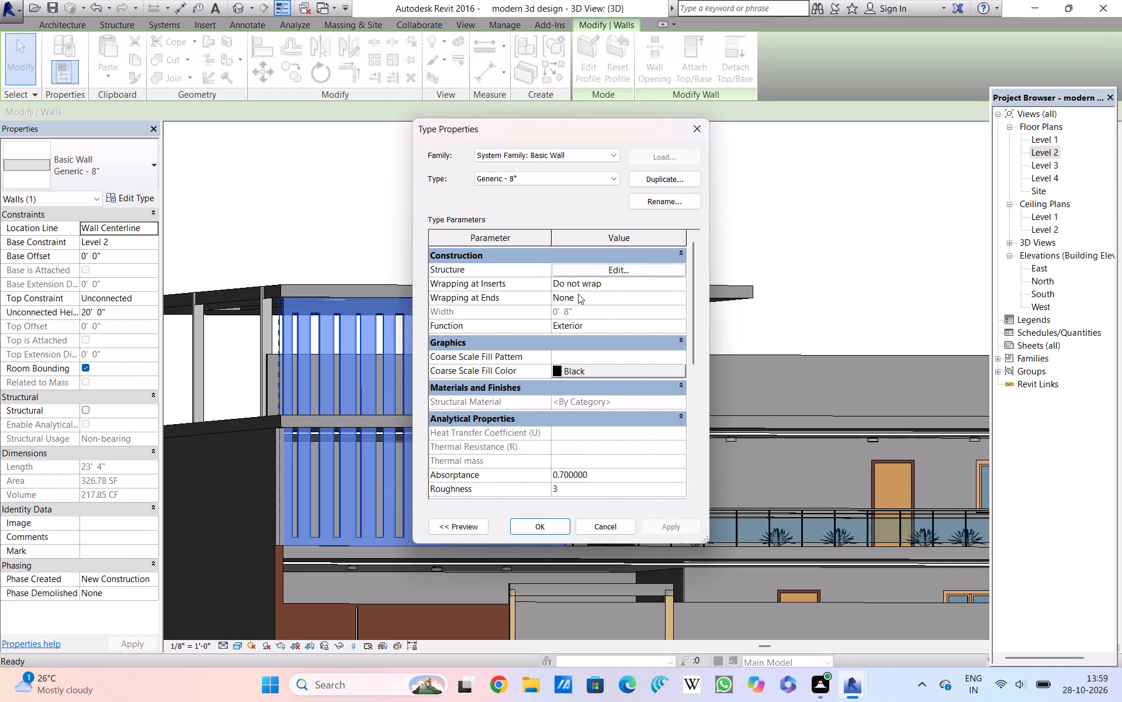
{"action": "left_click", "coordinate": [619, 270]}
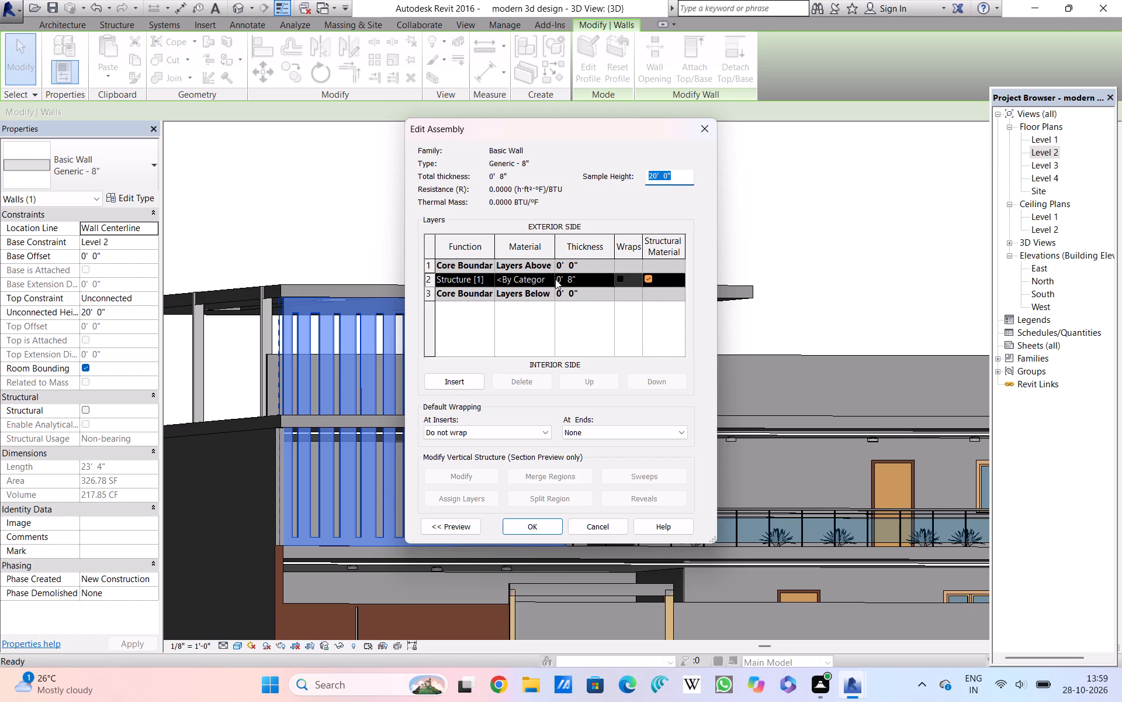
{"action": "left_click", "coordinate": [376, 244]}
{"action": "left_click", "coordinate": [581, 527]}
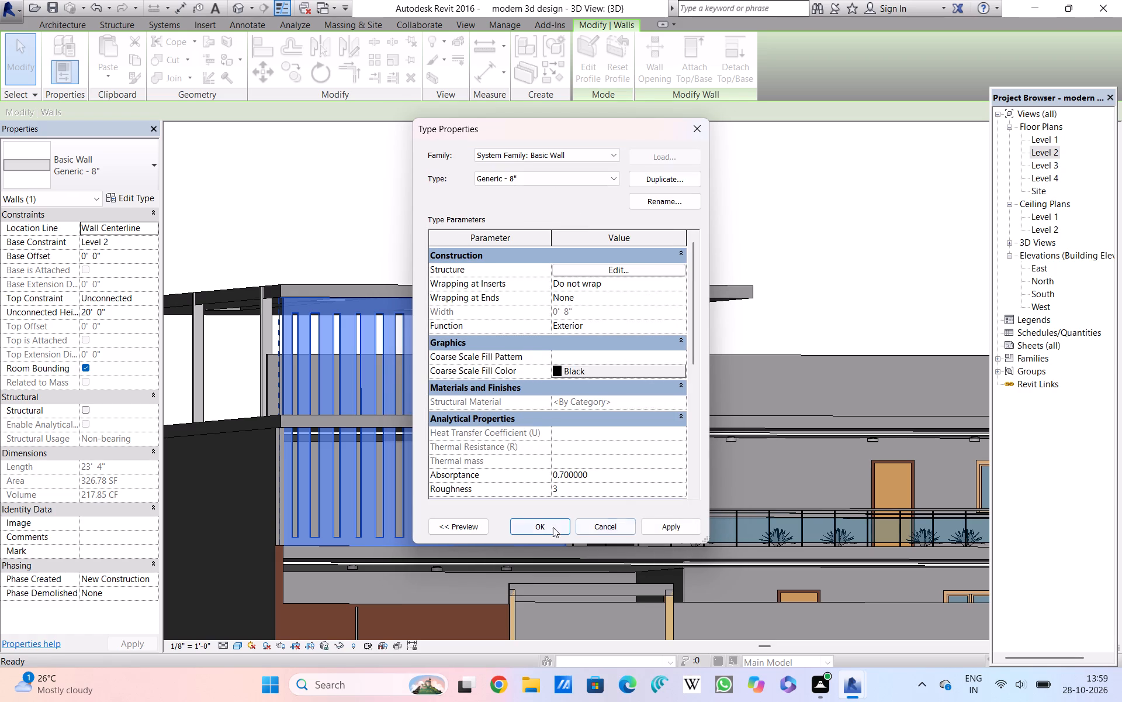
{"action": "left_click", "coordinate": [656, 181]}
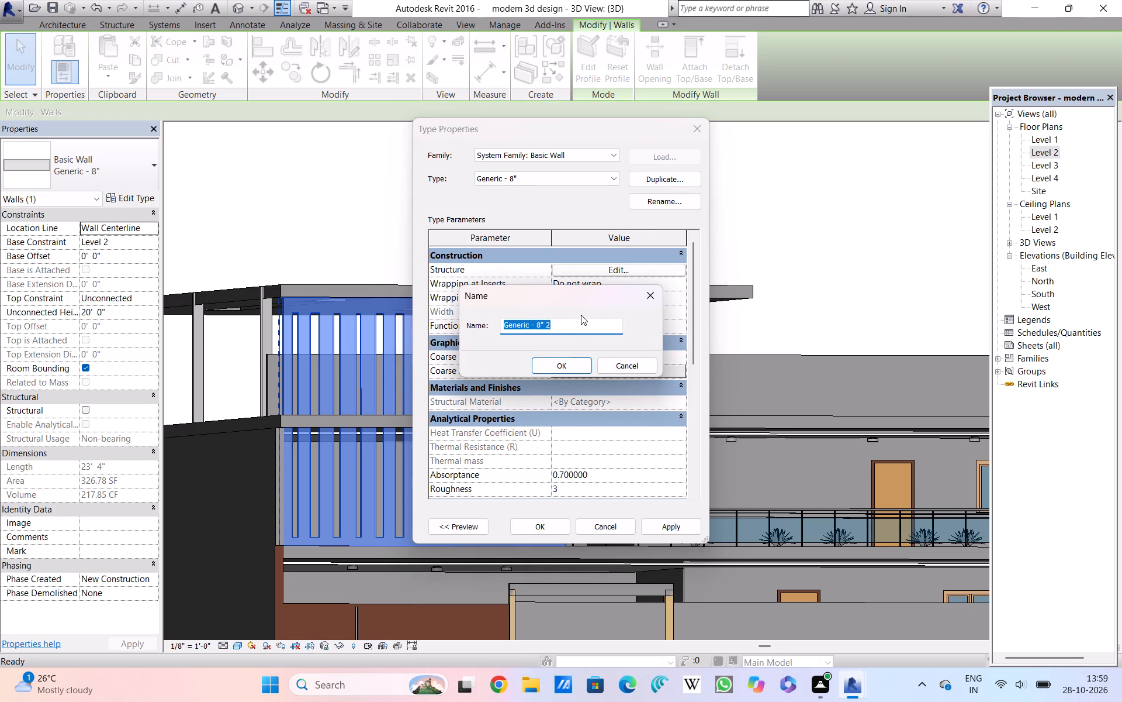
{"action": "key", "text": "BackSpace"}
{"action": "type", "text": "frntend"}
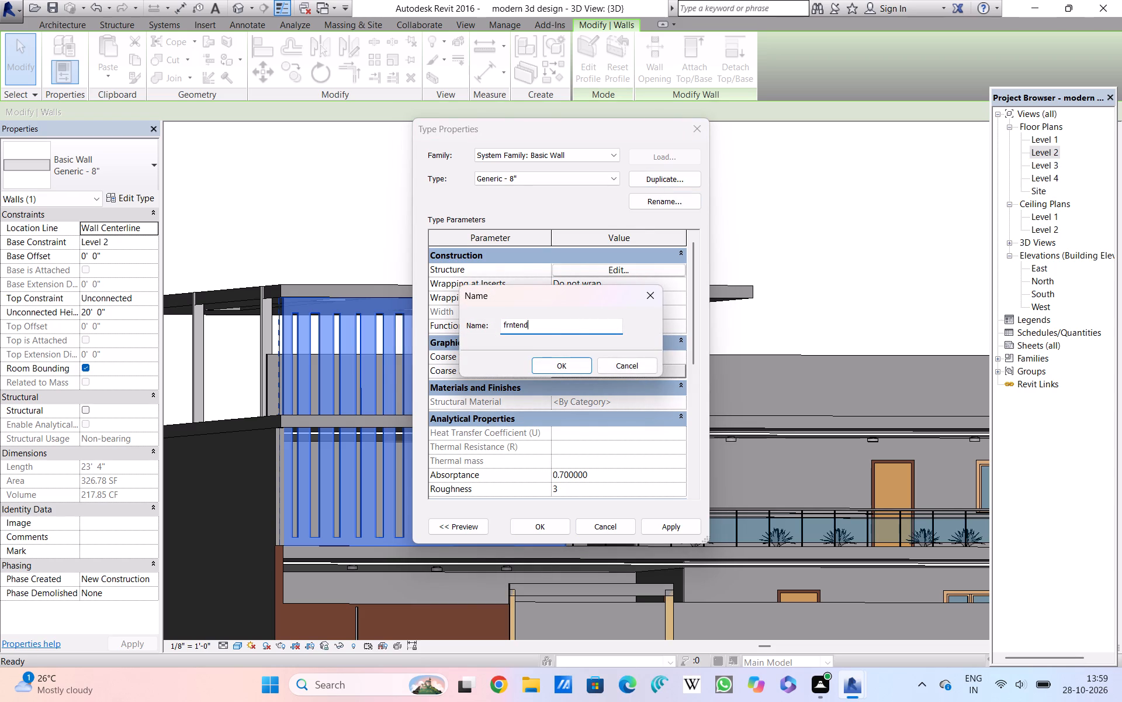
{"action": "left_click", "coordinate": [572, 359]}
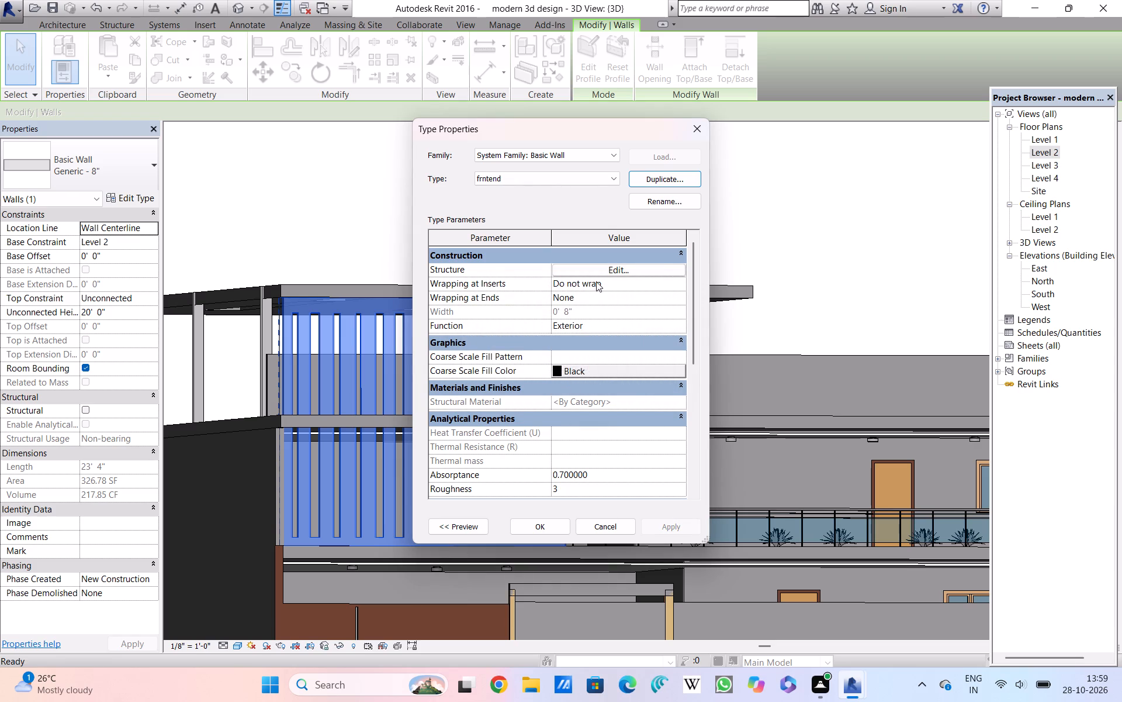
Assign the Softwood, Lumber material to the structure layer of the frntend wall type and apply it to the slatted screen.
{"action": "left_click", "coordinate": [598, 273]}
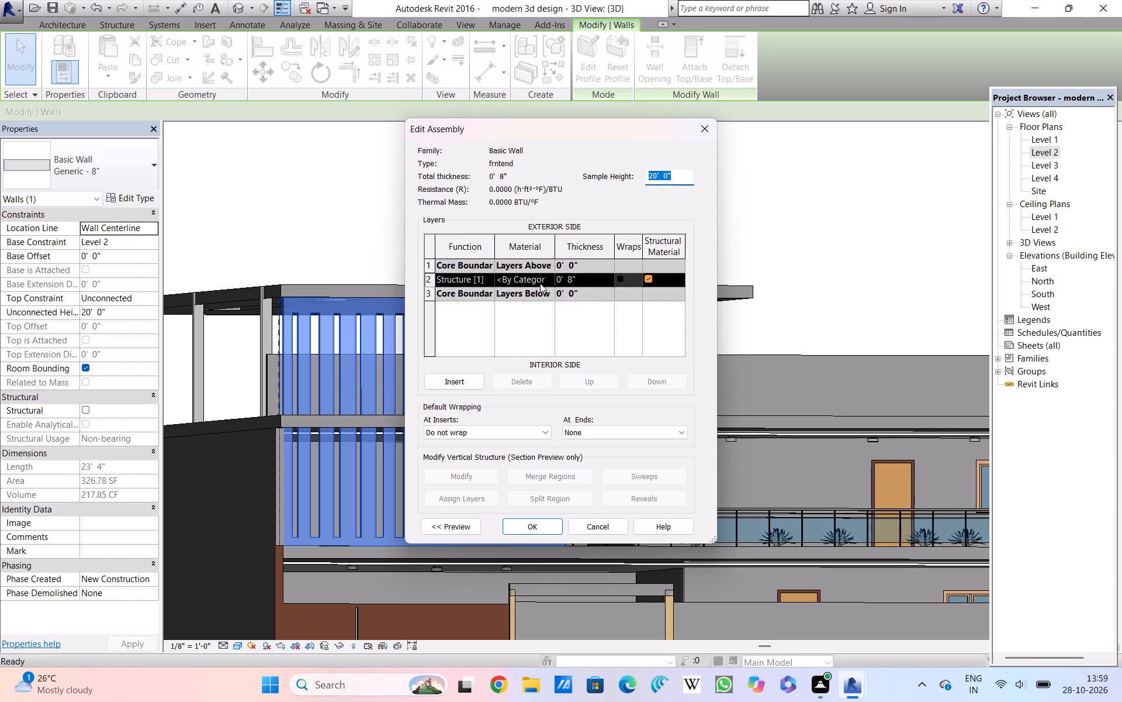
{"action": "left_click", "coordinate": [540, 282]}
{"action": "left_click", "coordinate": [550, 276]}
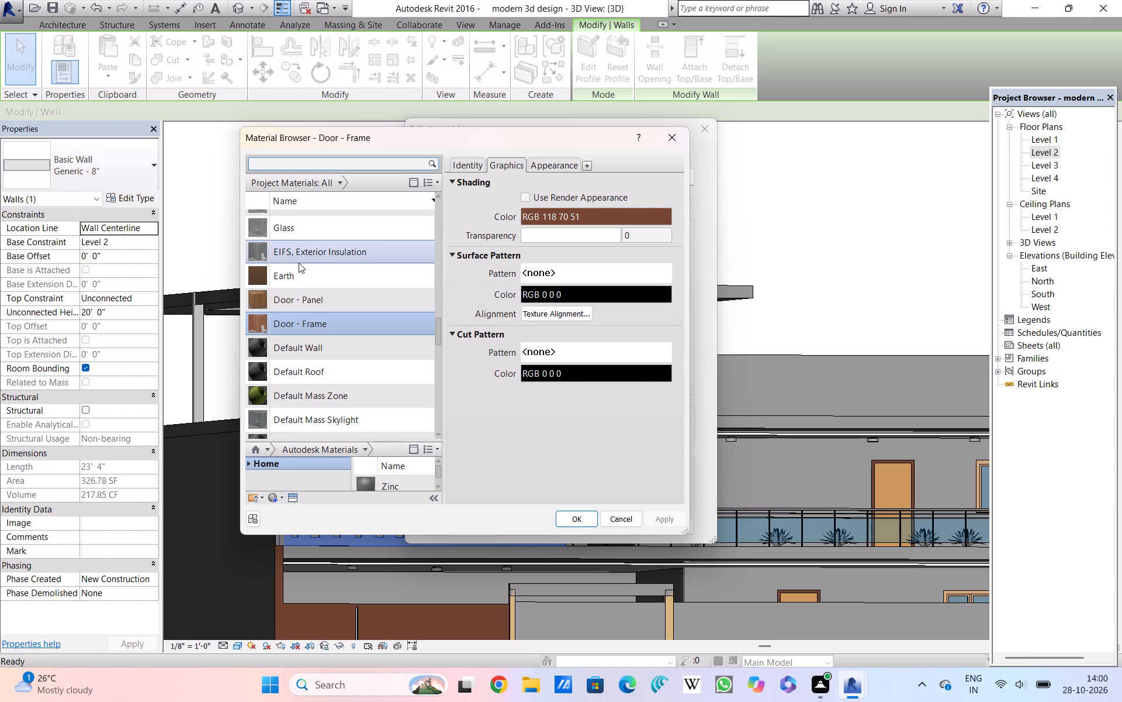
{"action": "scroll", "coordinate": [299, 263], "scroll_direction": "up", "scroll_amount": 2}
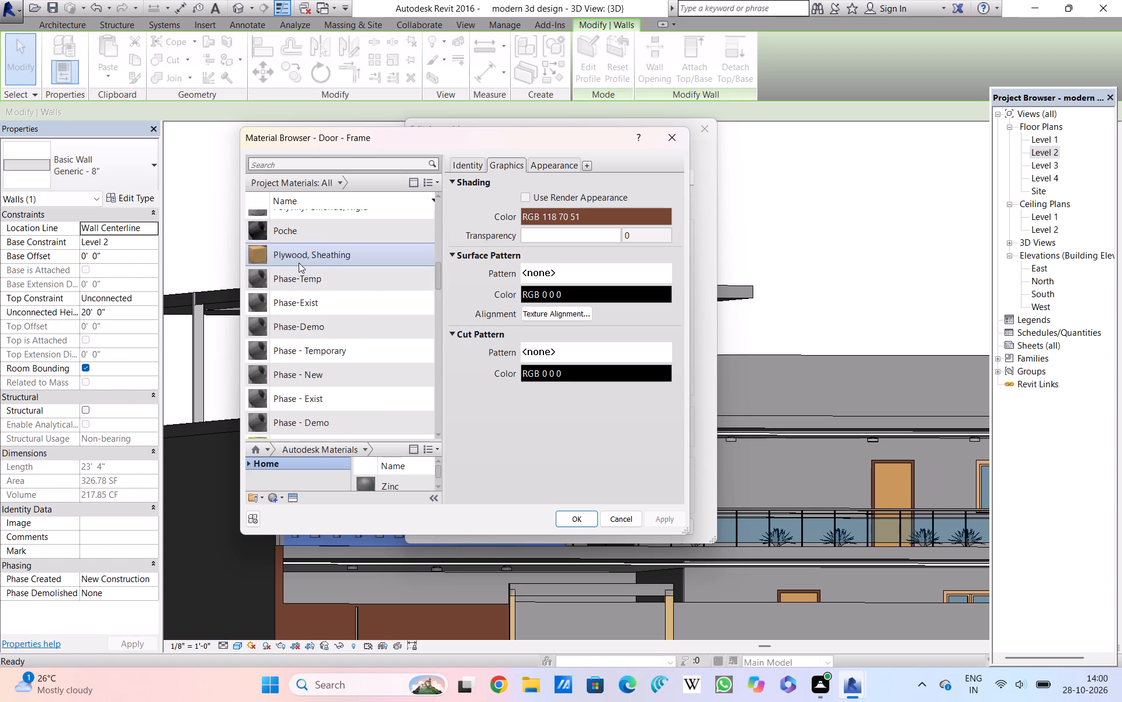
{"action": "scroll", "coordinate": [299, 263], "scroll_direction": "up", "scroll_amount": 2}
{"action": "scroll", "coordinate": [299, 263], "scroll_direction": "down", "scroll_amount": 1}
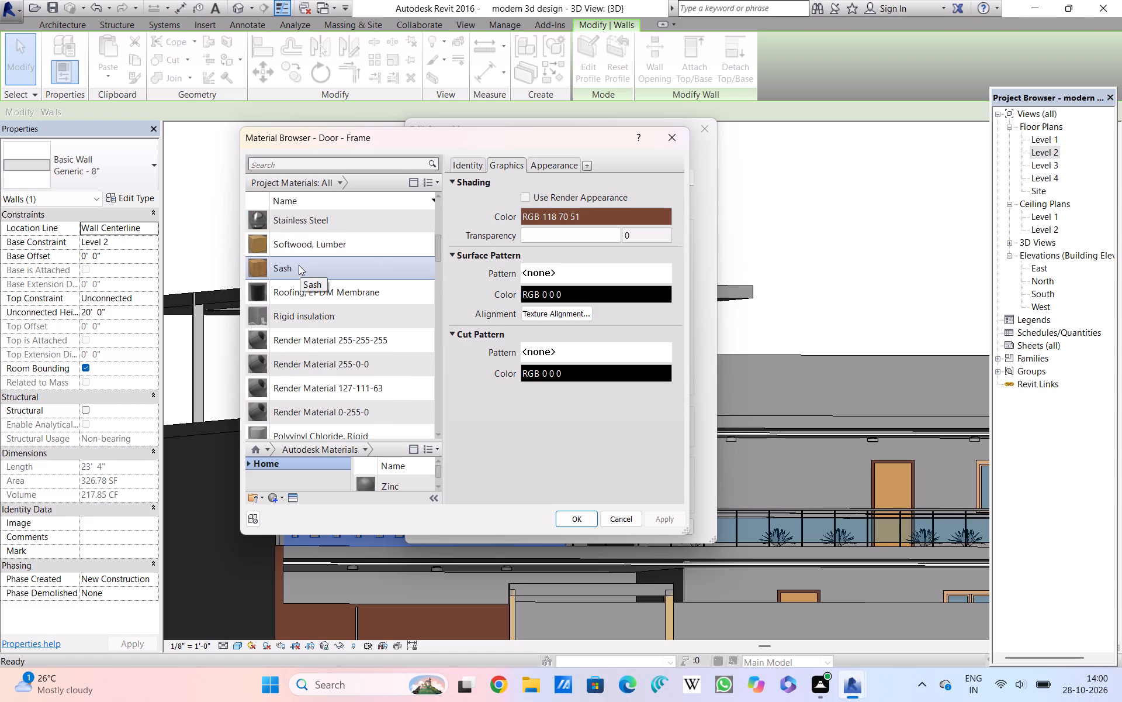
{"action": "left_click", "coordinate": [298, 245]}
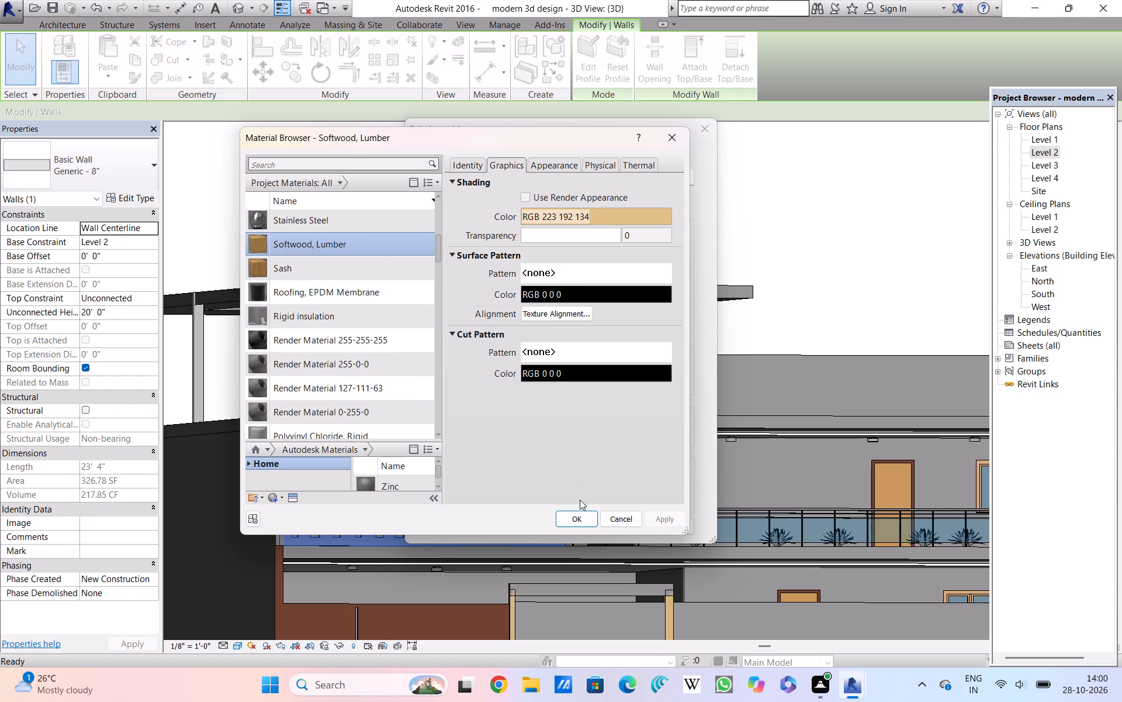
{"action": "left_click", "coordinate": [580, 517]}
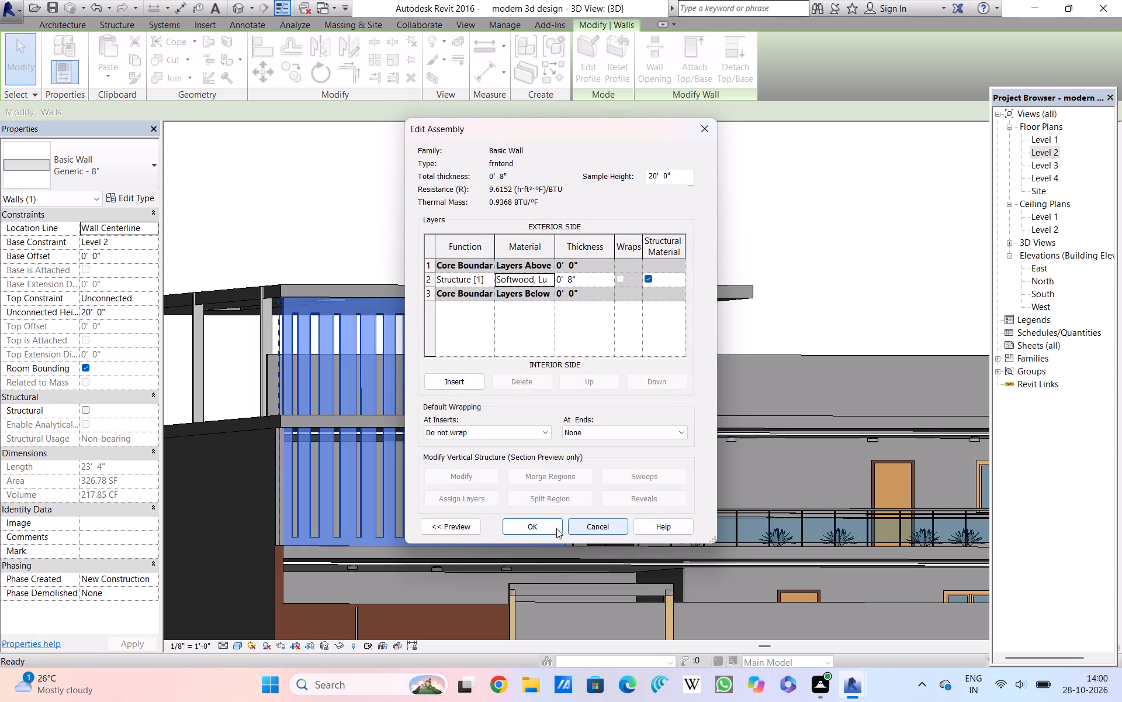
{"action": "left_click", "coordinate": [539, 528]}
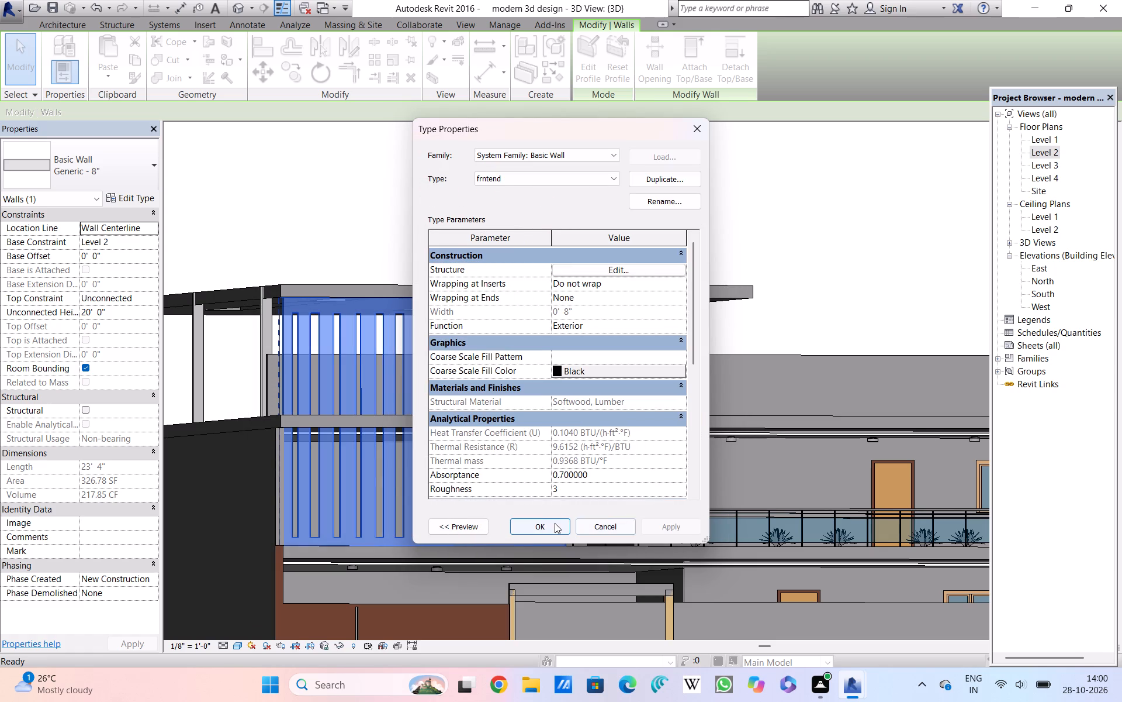
{"action": "left_click", "coordinate": [551, 524]}
{"action": "double_click", "coordinate": [415, 256]}
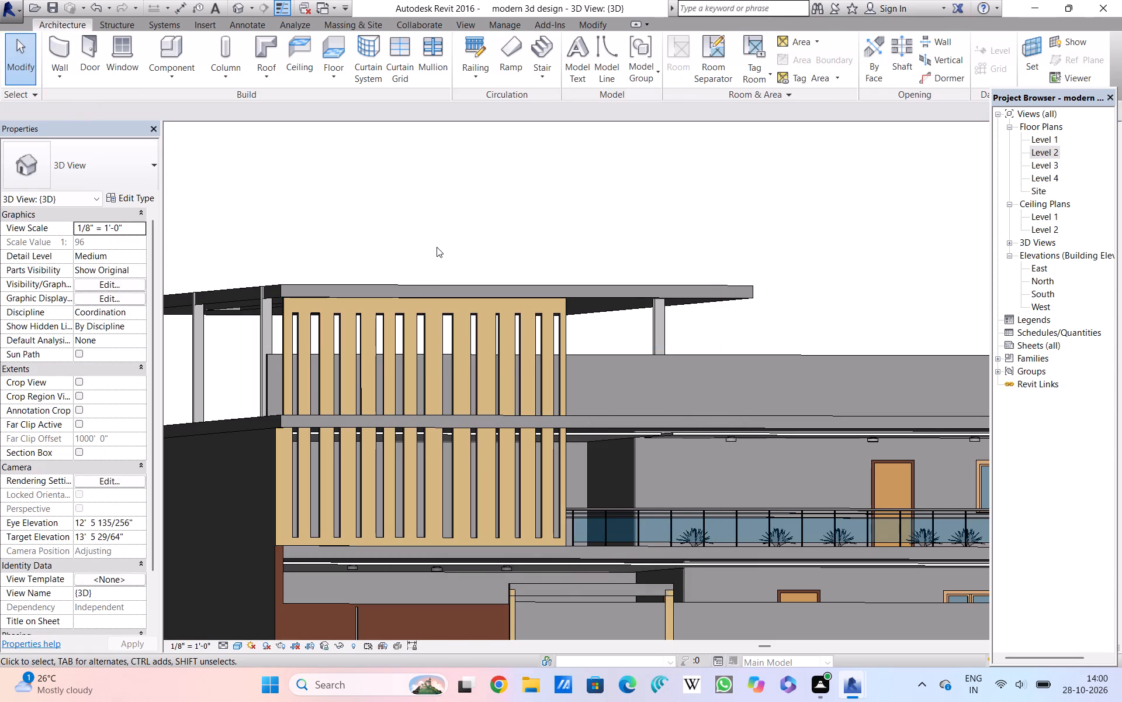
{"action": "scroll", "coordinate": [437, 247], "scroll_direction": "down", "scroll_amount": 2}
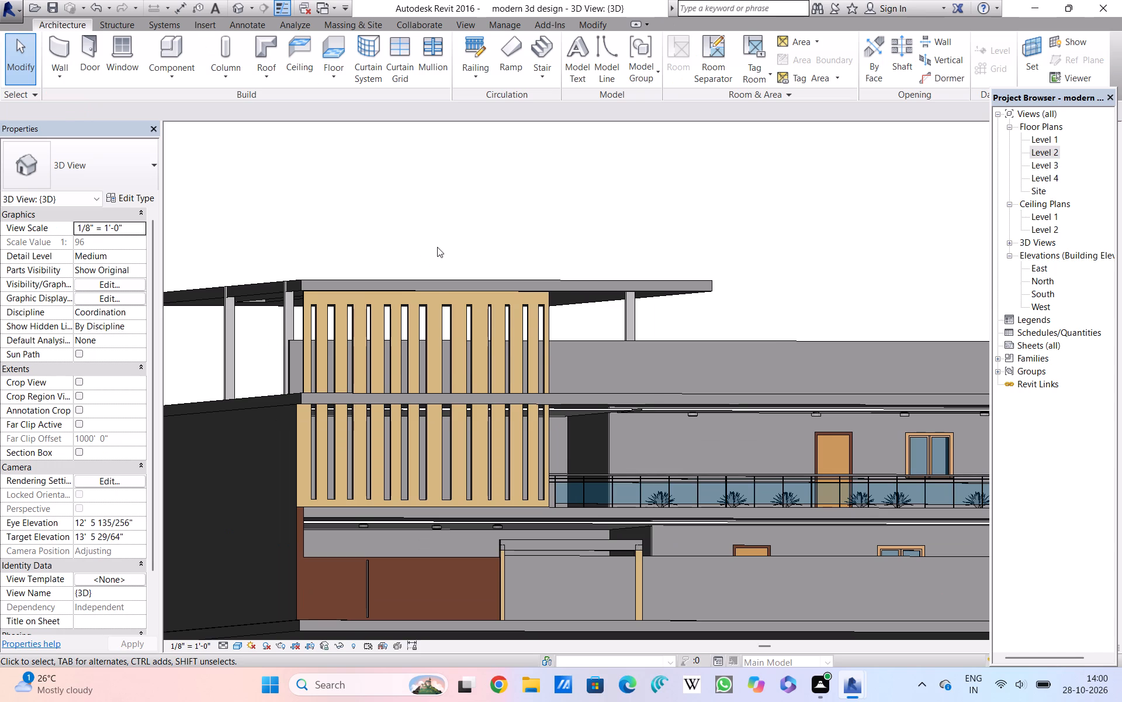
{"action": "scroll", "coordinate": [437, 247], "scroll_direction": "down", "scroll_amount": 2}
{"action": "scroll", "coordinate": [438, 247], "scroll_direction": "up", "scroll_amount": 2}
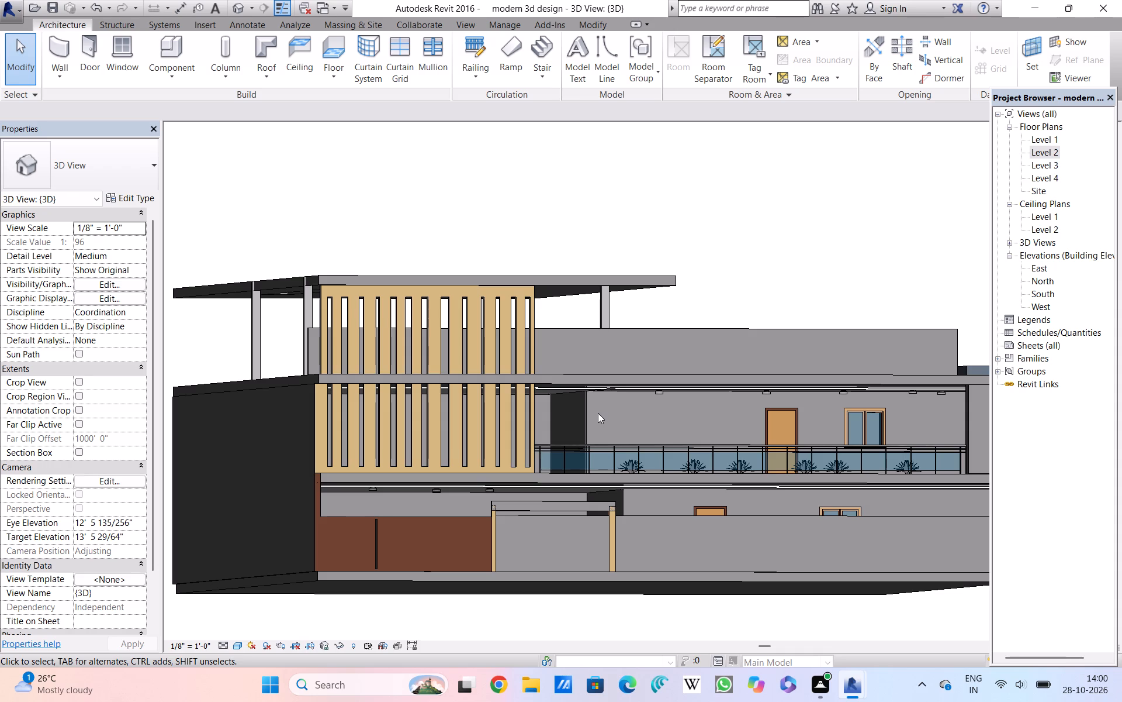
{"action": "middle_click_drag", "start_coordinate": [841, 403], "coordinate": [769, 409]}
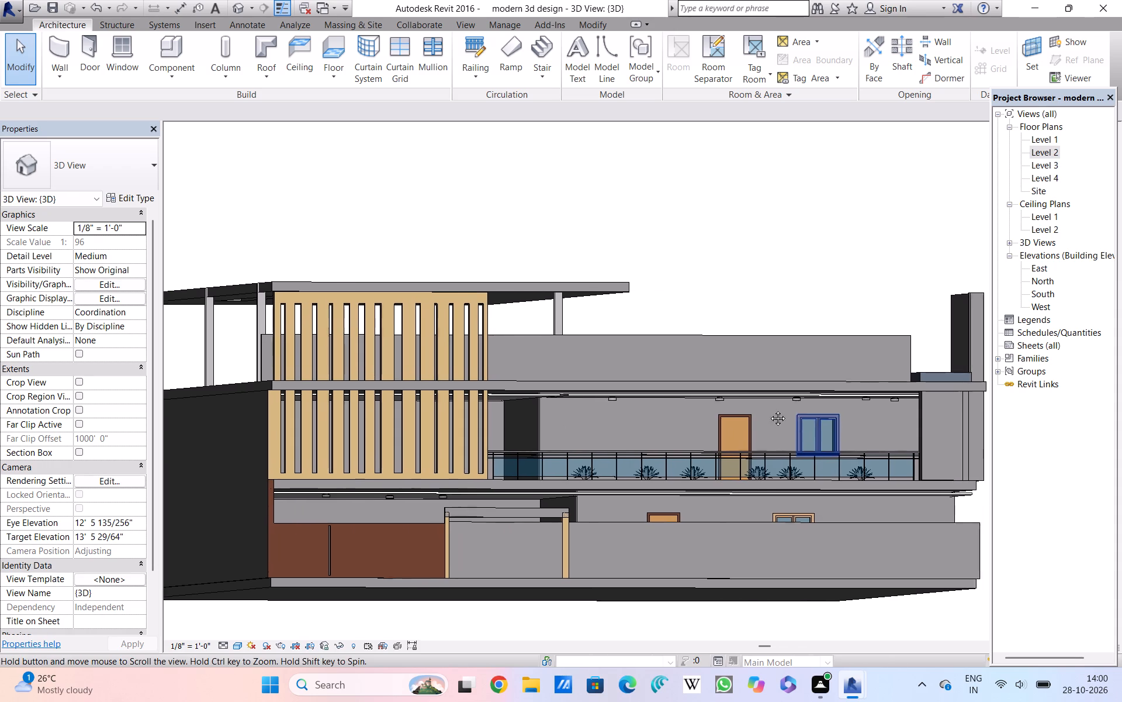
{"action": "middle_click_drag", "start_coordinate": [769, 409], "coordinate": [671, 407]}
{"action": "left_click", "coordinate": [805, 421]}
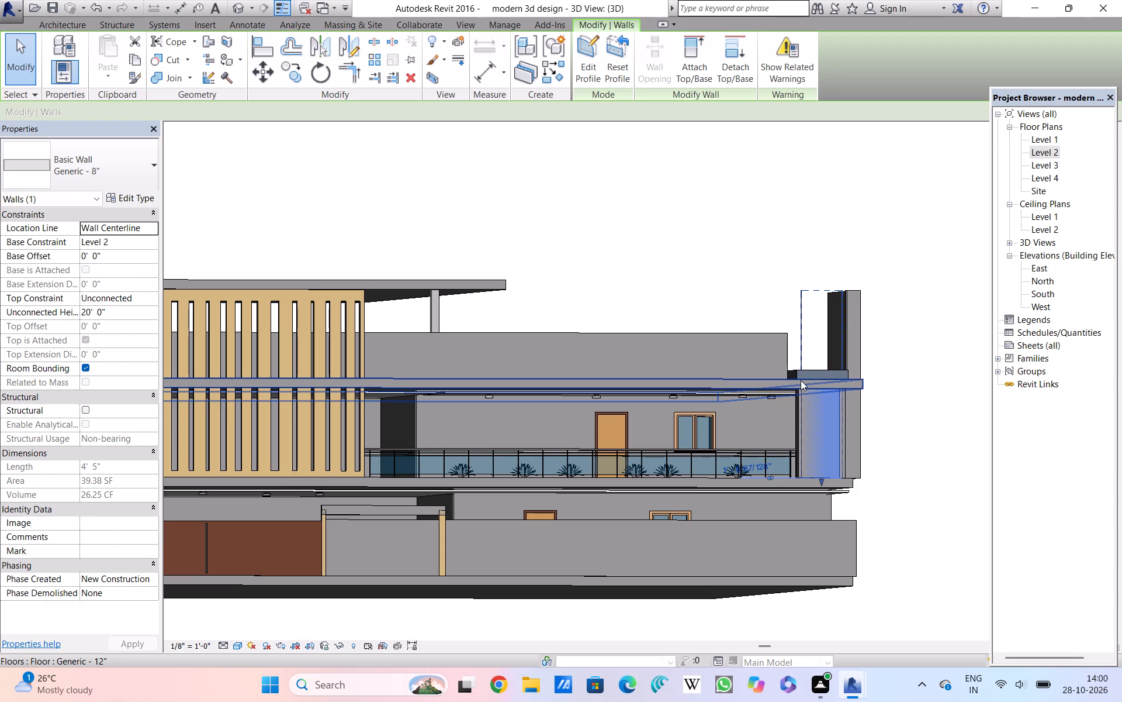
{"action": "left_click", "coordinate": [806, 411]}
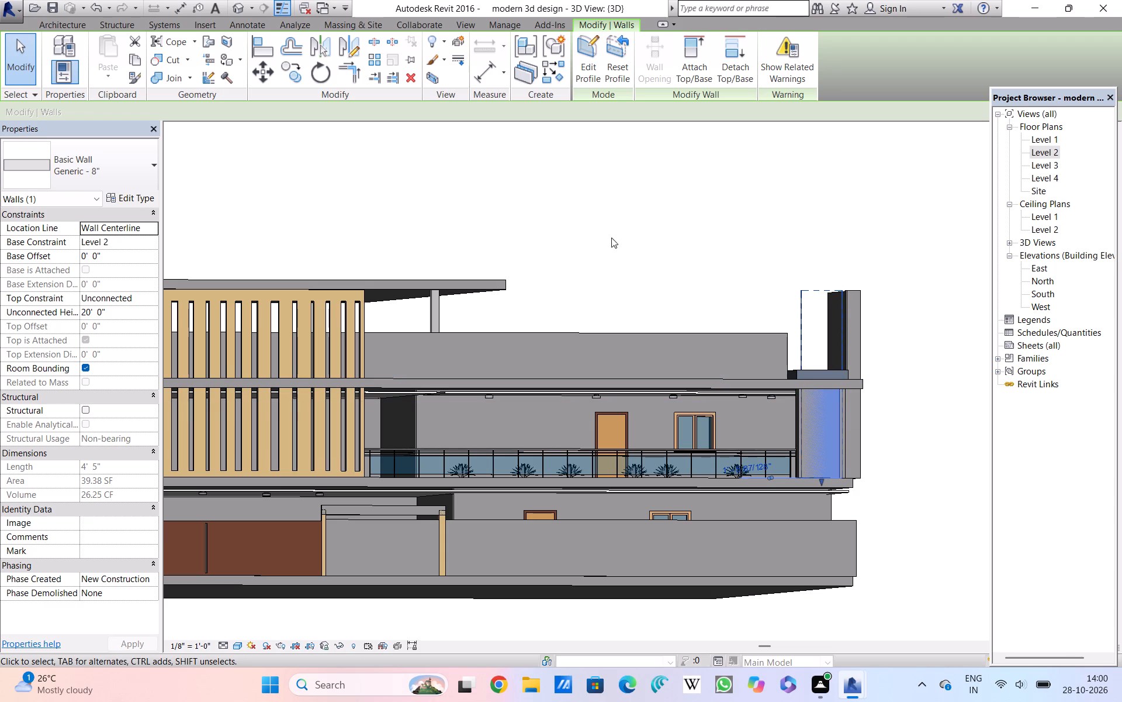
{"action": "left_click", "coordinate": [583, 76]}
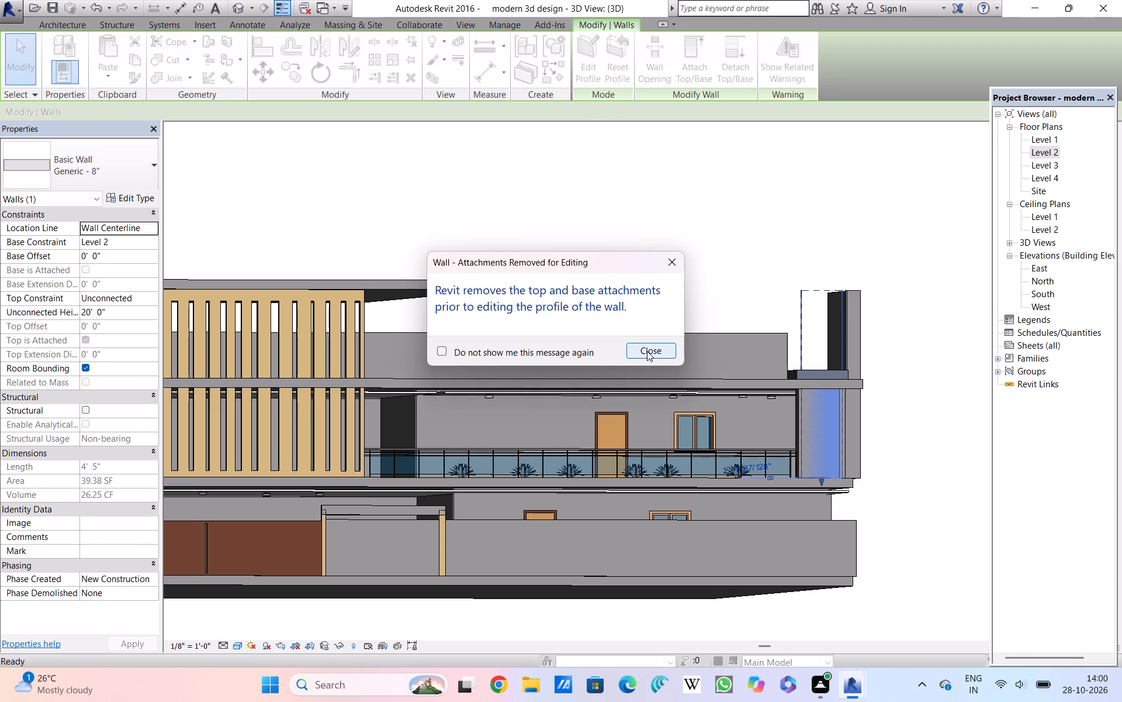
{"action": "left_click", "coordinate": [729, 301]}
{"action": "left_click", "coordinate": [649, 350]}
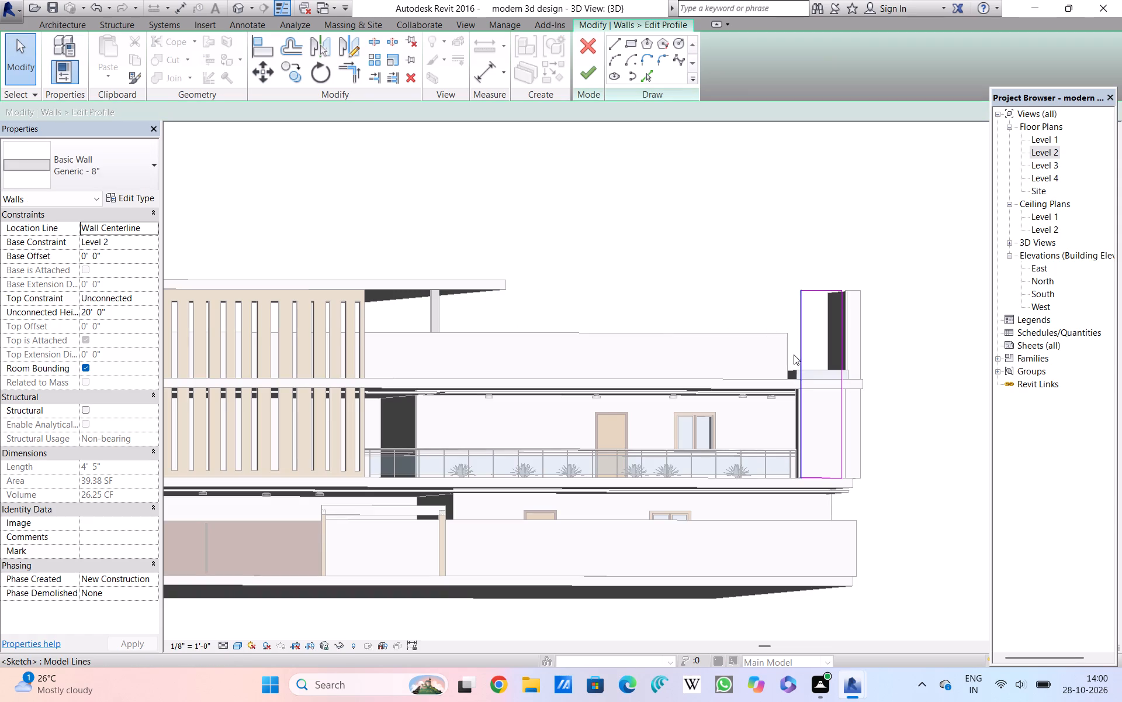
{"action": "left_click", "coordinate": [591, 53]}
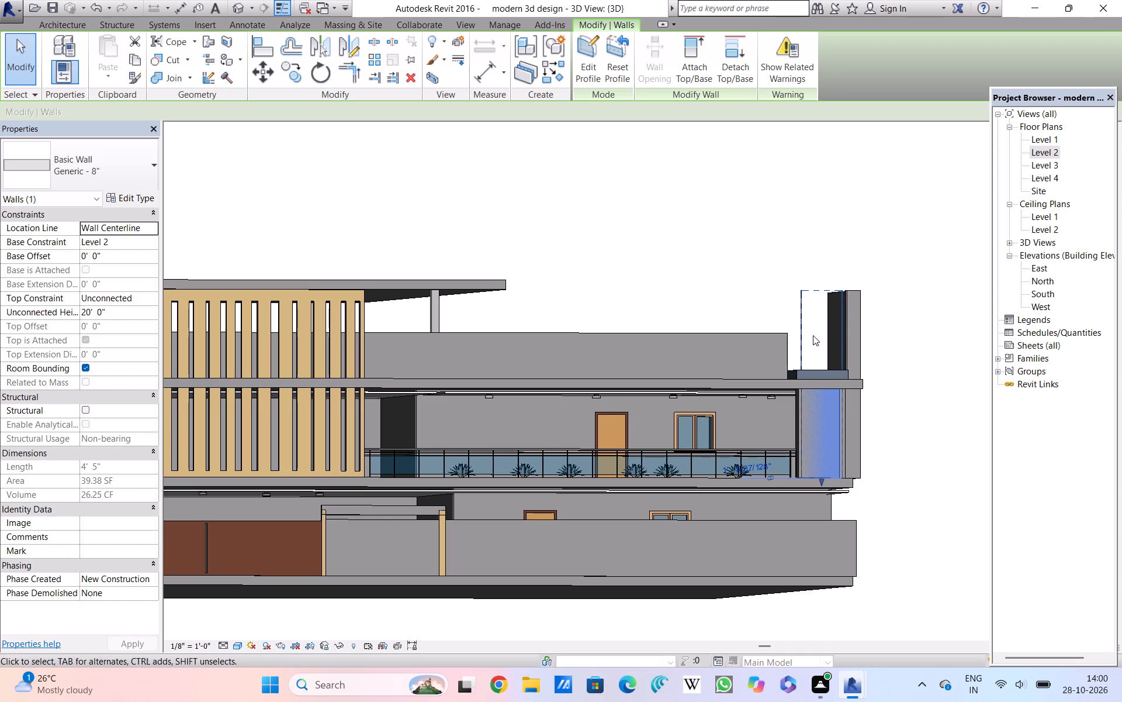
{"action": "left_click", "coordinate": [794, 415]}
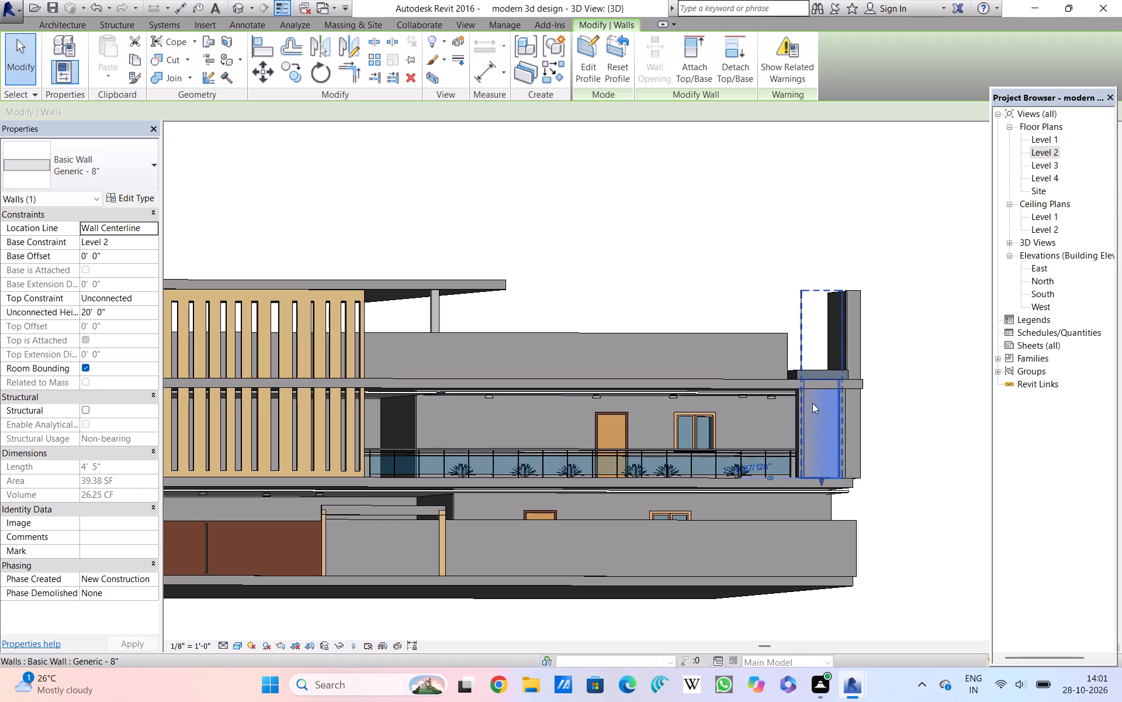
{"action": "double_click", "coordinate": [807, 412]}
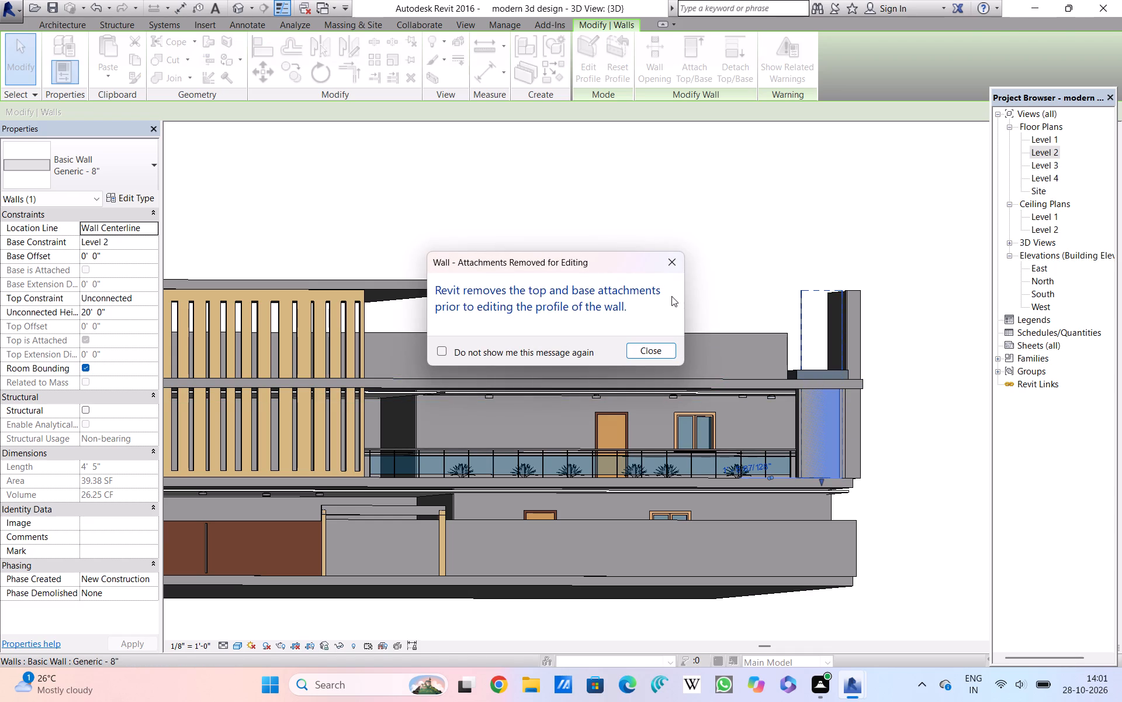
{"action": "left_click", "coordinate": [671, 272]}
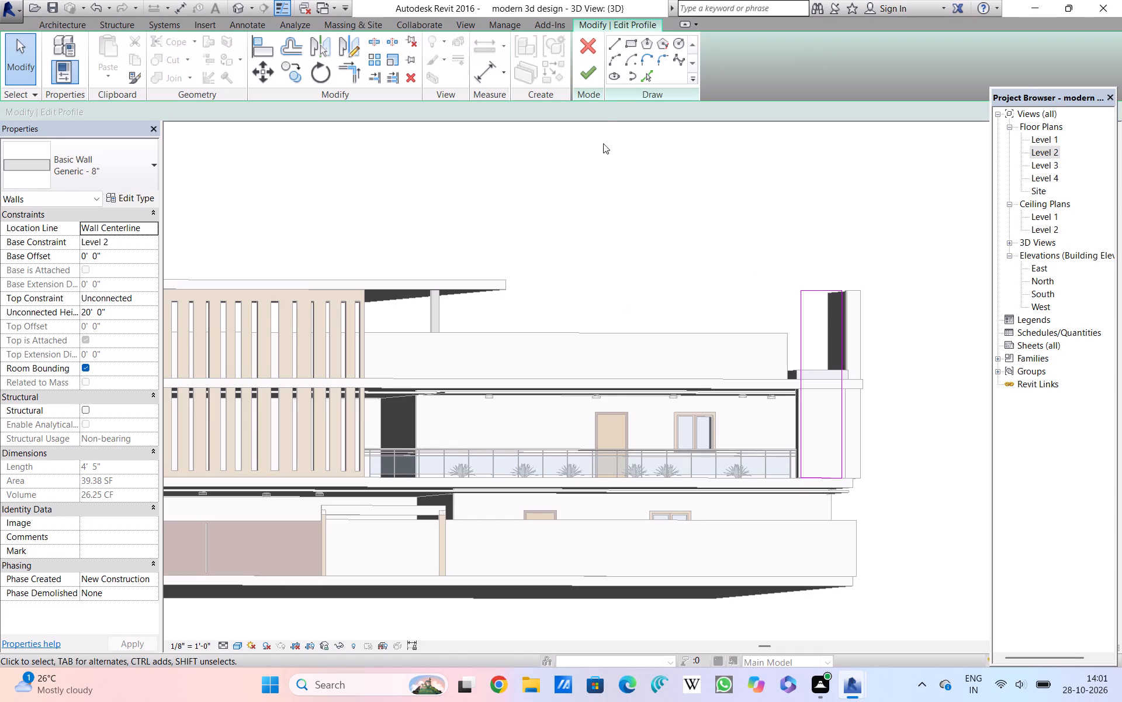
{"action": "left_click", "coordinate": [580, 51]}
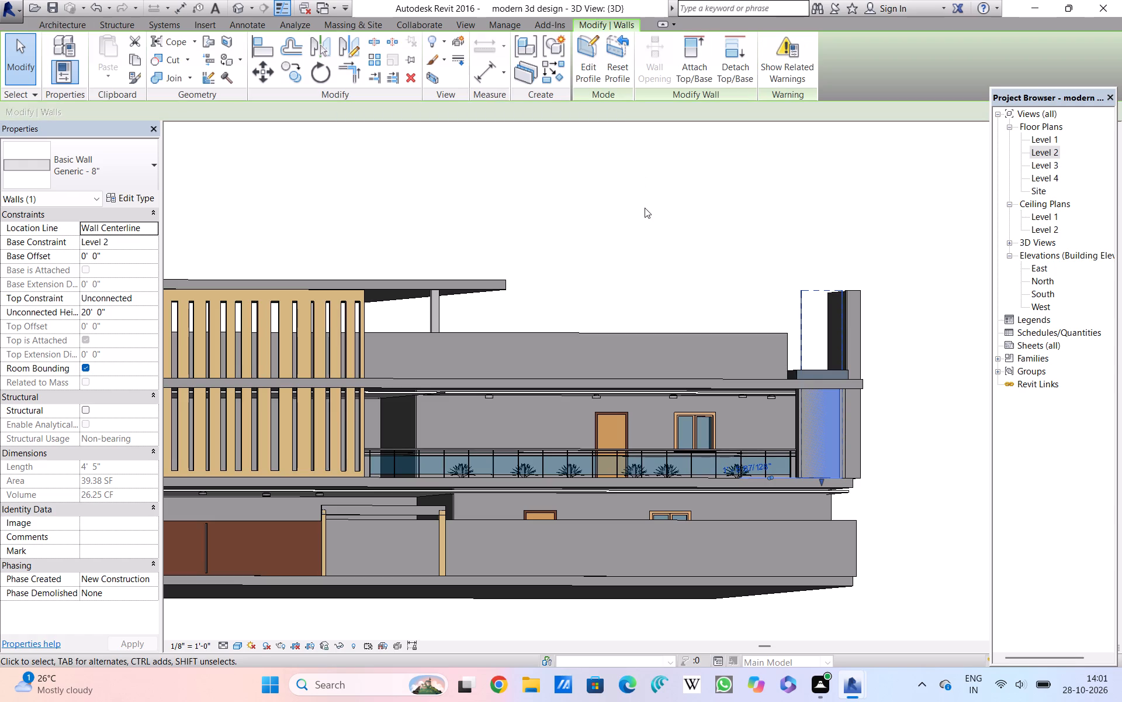
Examine the house front in 3D, from the wood slatted screen across the parapet to the Level 2 balcony end wall.
{"action": "scroll", "coordinate": [645, 208], "scroll_direction": "down", "scroll_amount": 2}
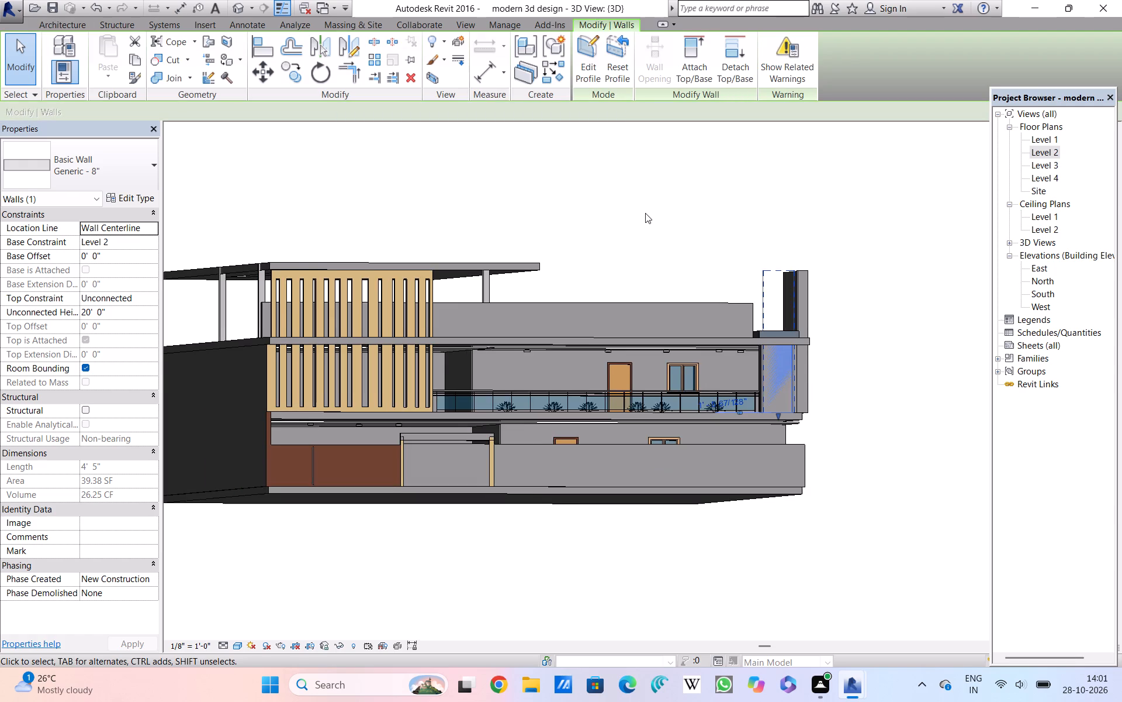
{"action": "middle_click_drag", "start_coordinate": [646, 215], "coordinate": [721, 252]}
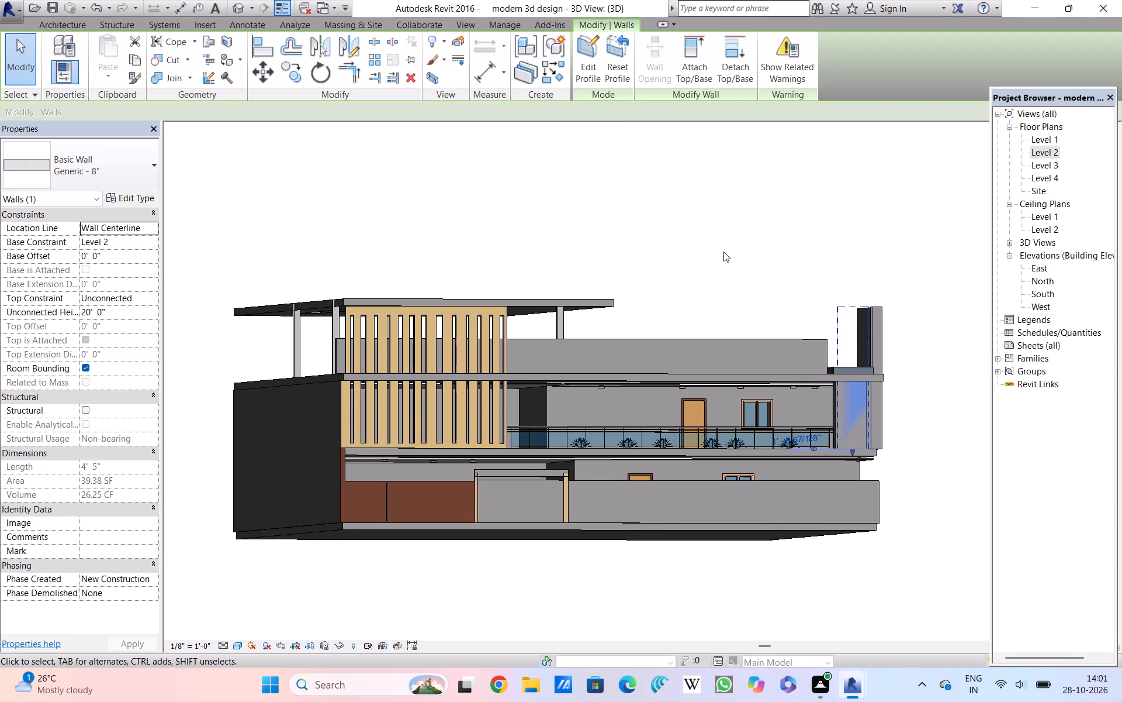
{"action": "scroll", "coordinate": [723, 252], "scroll_direction": "down", "scroll_amount": 2}
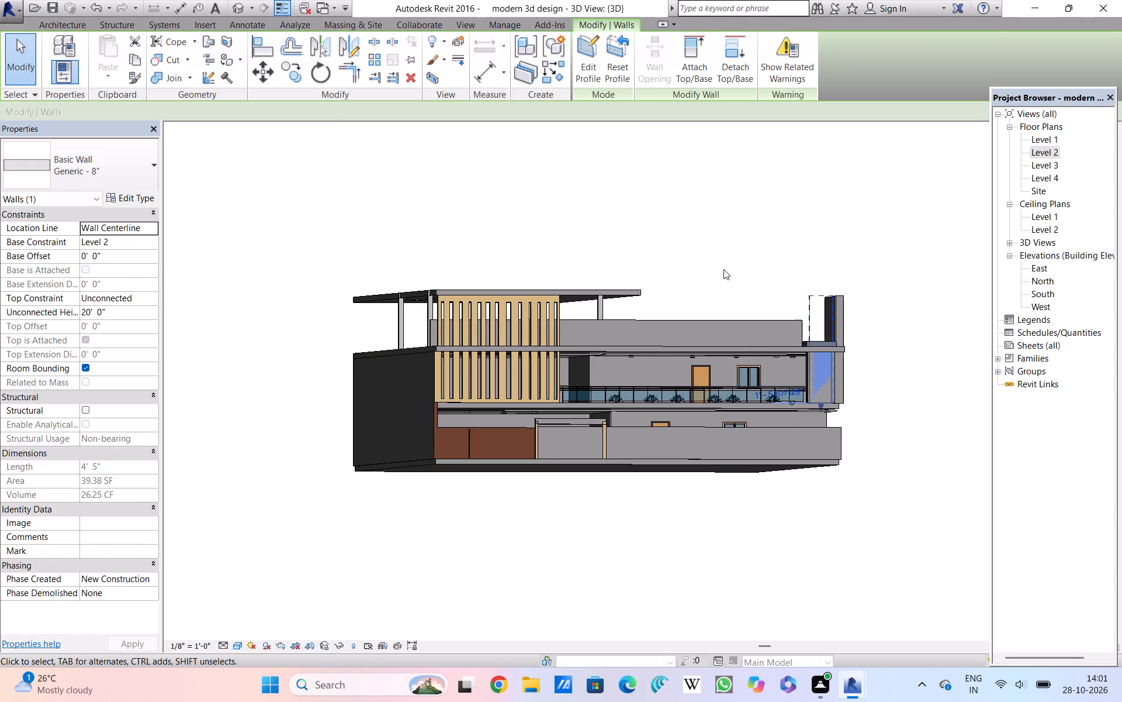
{"action": "scroll", "coordinate": [723, 269], "scroll_direction": "up", "scroll_amount": 2}
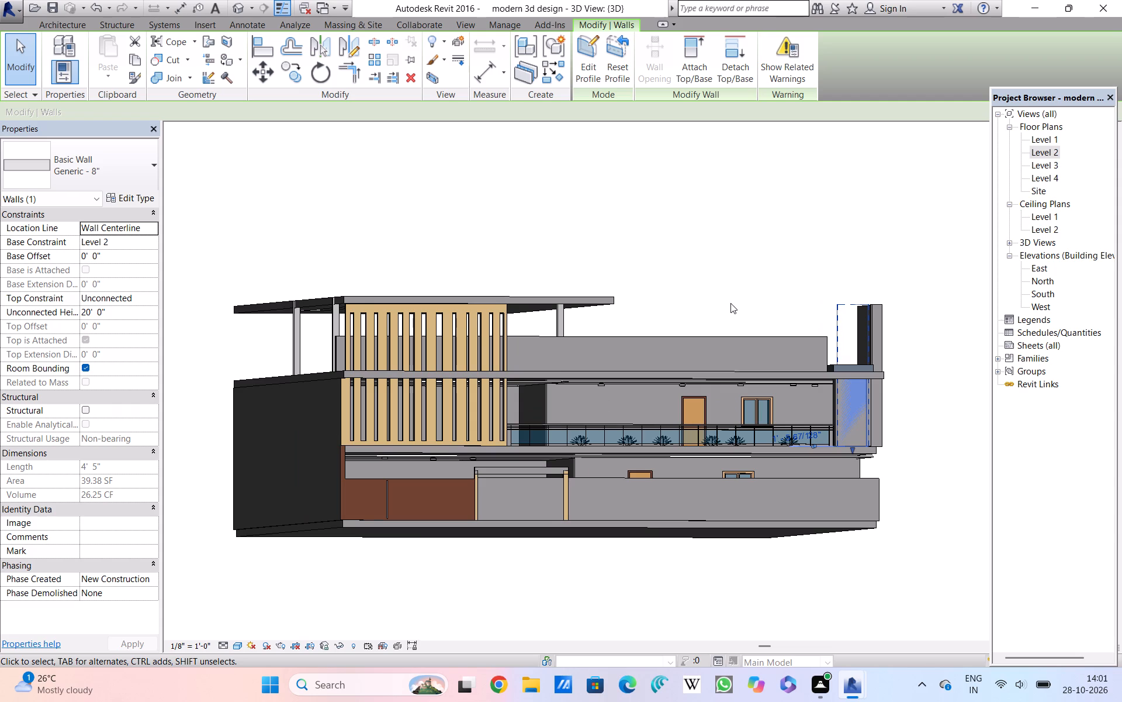
{"action": "scroll", "coordinate": [731, 303], "scroll_direction": "up", "scroll_amount": 3}
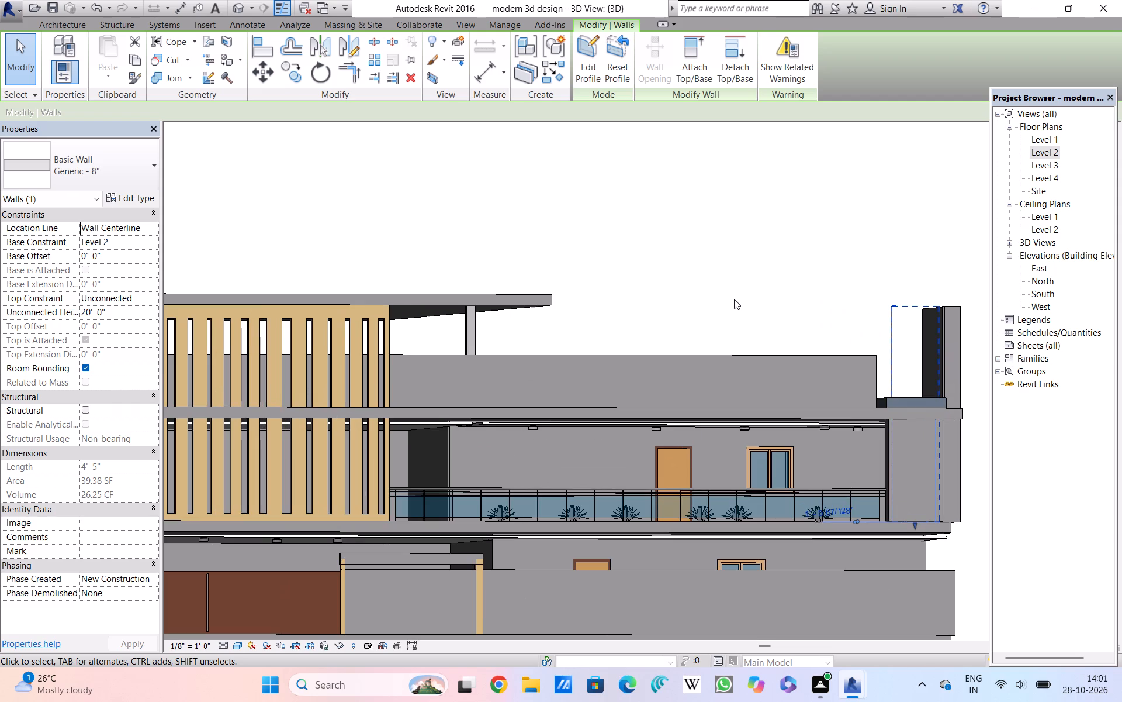
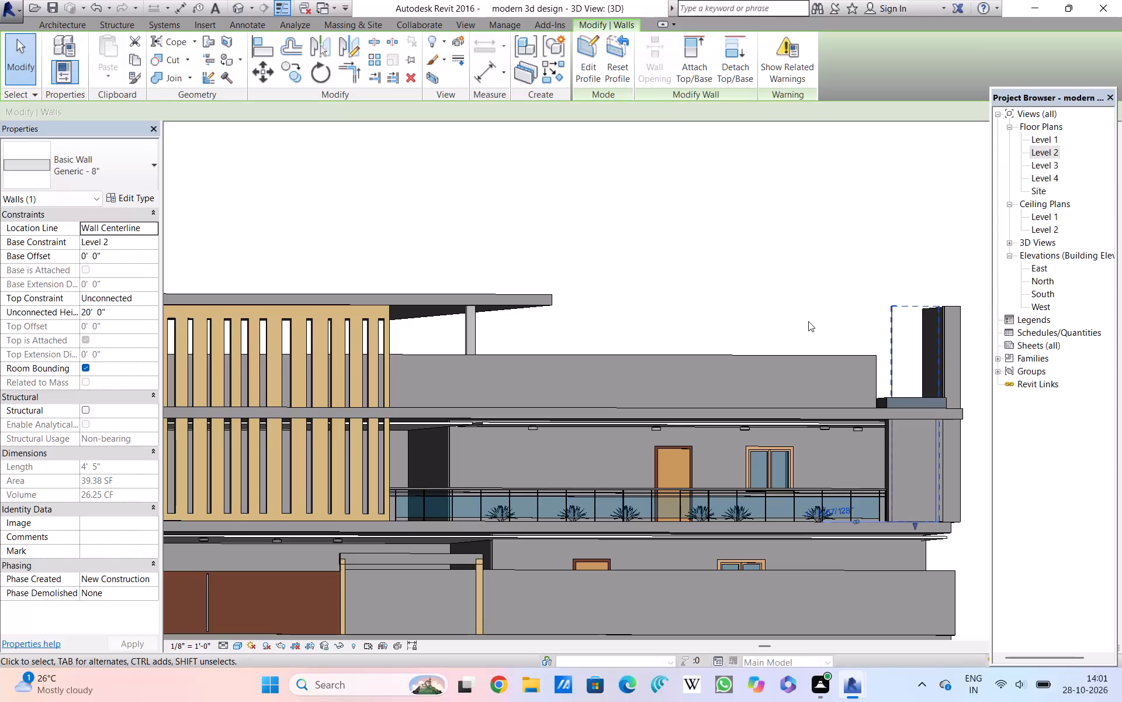
Deselect the balcony end wall and examine the house front in 3D, covering the upper parapet, roof canopy and slatted screen.
{"action": "scroll", "coordinate": [808, 321], "scroll_direction": "up", "scroll_amount": 3}
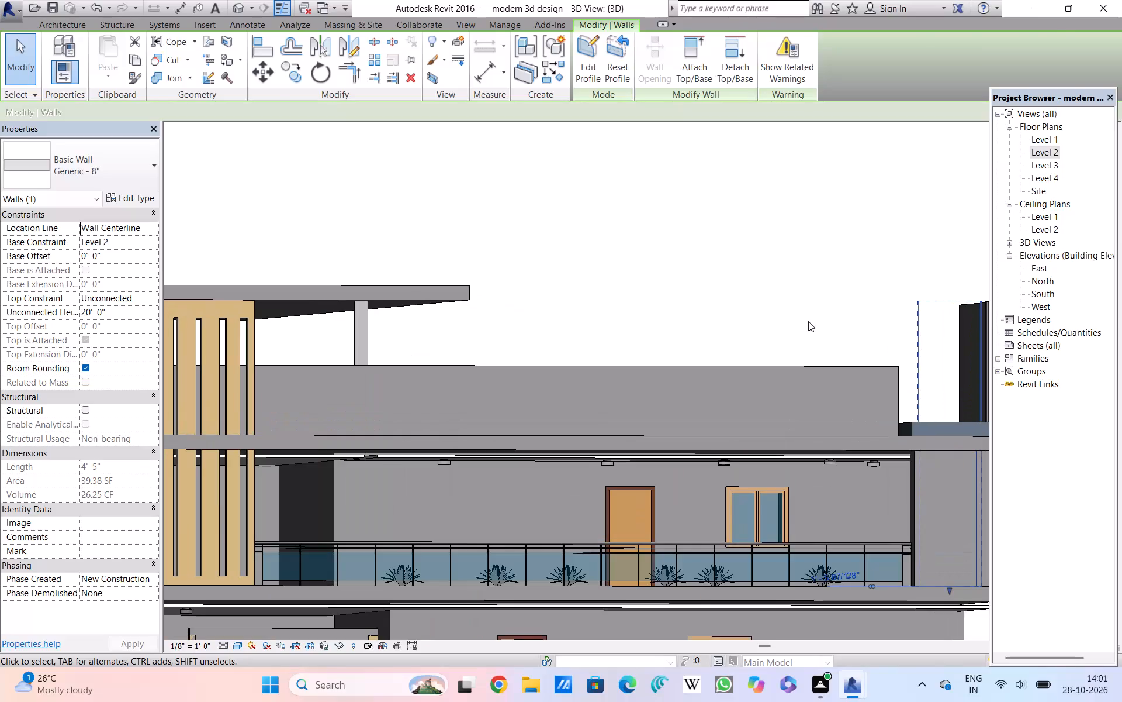
{"action": "double_click", "coordinate": [808, 321]}
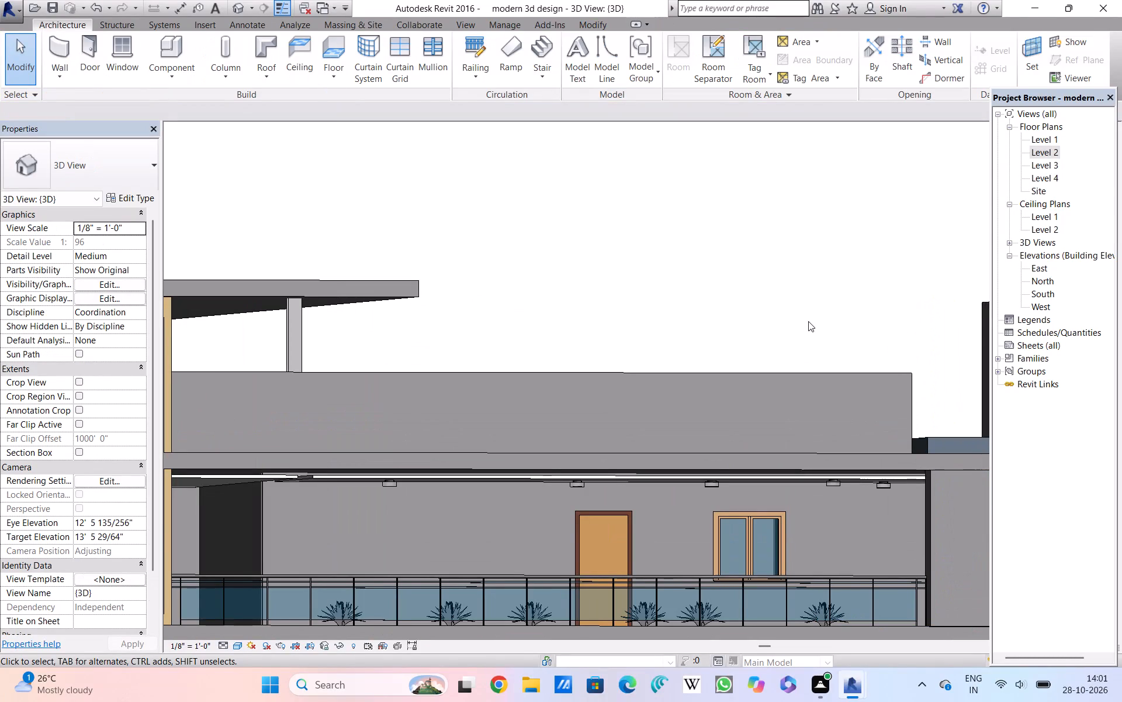
{"action": "scroll", "coordinate": [808, 321], "scroll_direction": "down", "scroll_amount": 2}
{"action": "scroll", "coordinate": [808, 321], "scroll_direction": "up", "scroll_amount": 1}
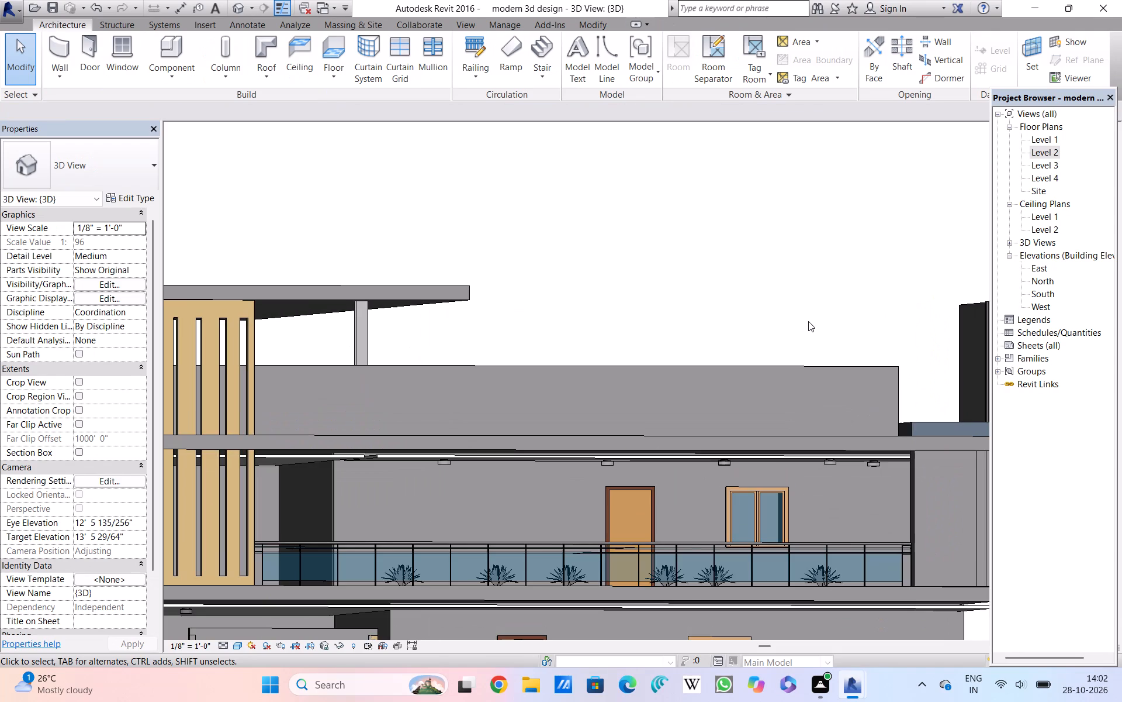
{"action": "scroll", "coordinate": [808, 321], "scroll_direction": "up", "scroll_amount": 2}
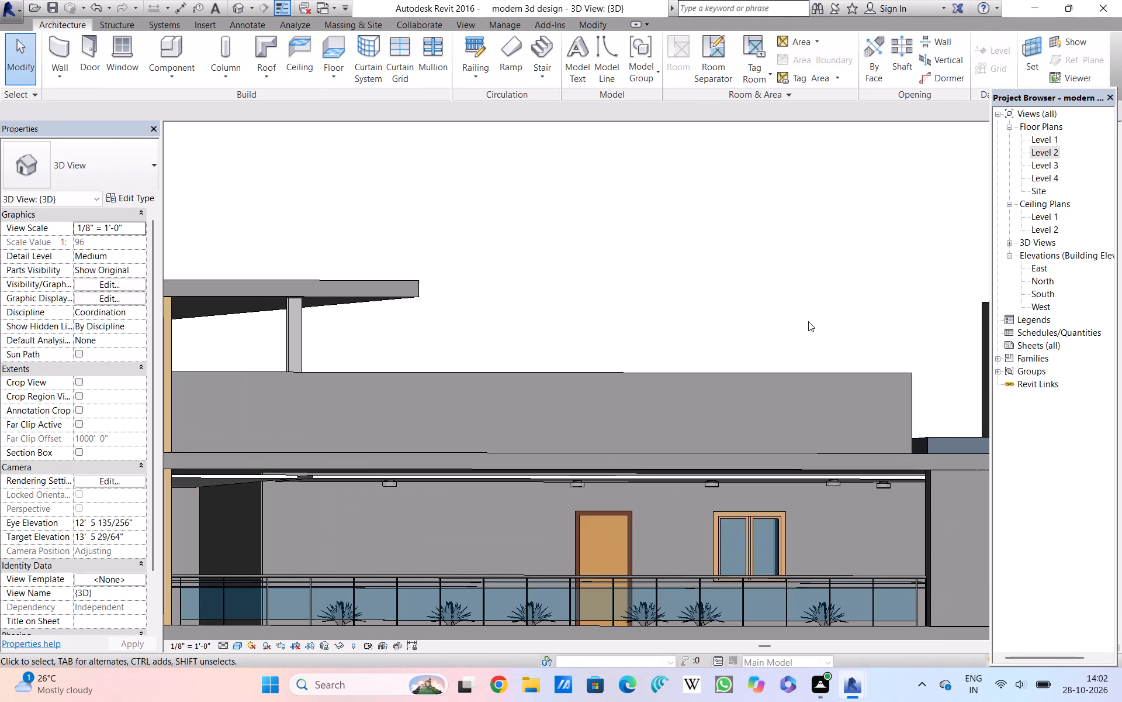
{"action": "scroll", "coordinate": [808, 321], "scroll_direction": "down", "scroll_amount": 2}
{"action": "scroll", "coordinate": [808, 321], "scroll_direction": "up", "scroll_amount": 4}
{"action": "scroll", "coordinate": [808, 321], "scroll_direction": "down", "scroll_amount": 3}
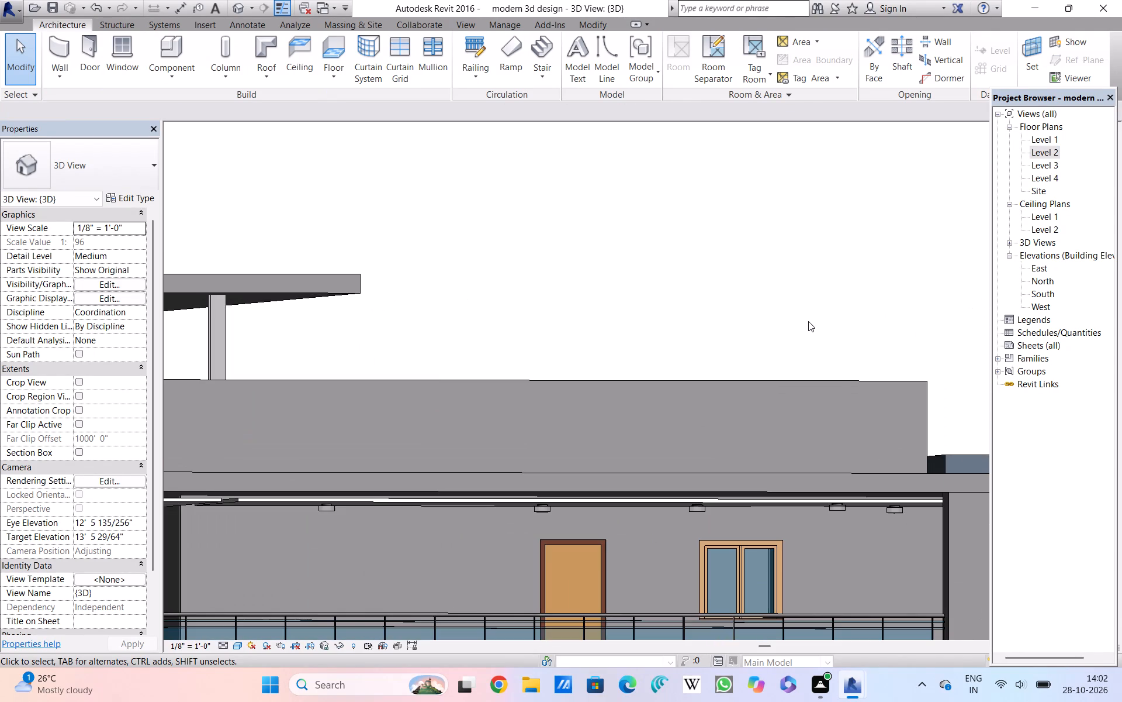
{"action": "scroll", "coordinate": [808, 321], "scroll_direction": "down", "scroll_amount": 3}
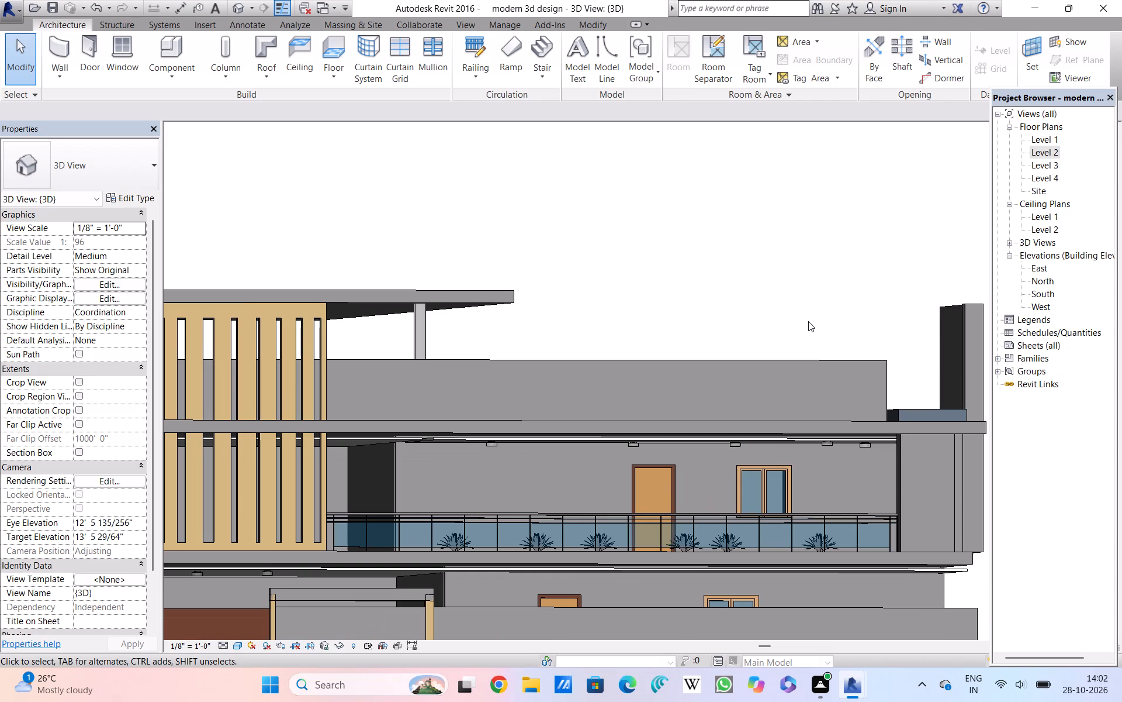
{"action": "scroll", "coordinate": [808, 321], "scroll_direction": "up", "scroll_amount": 5}
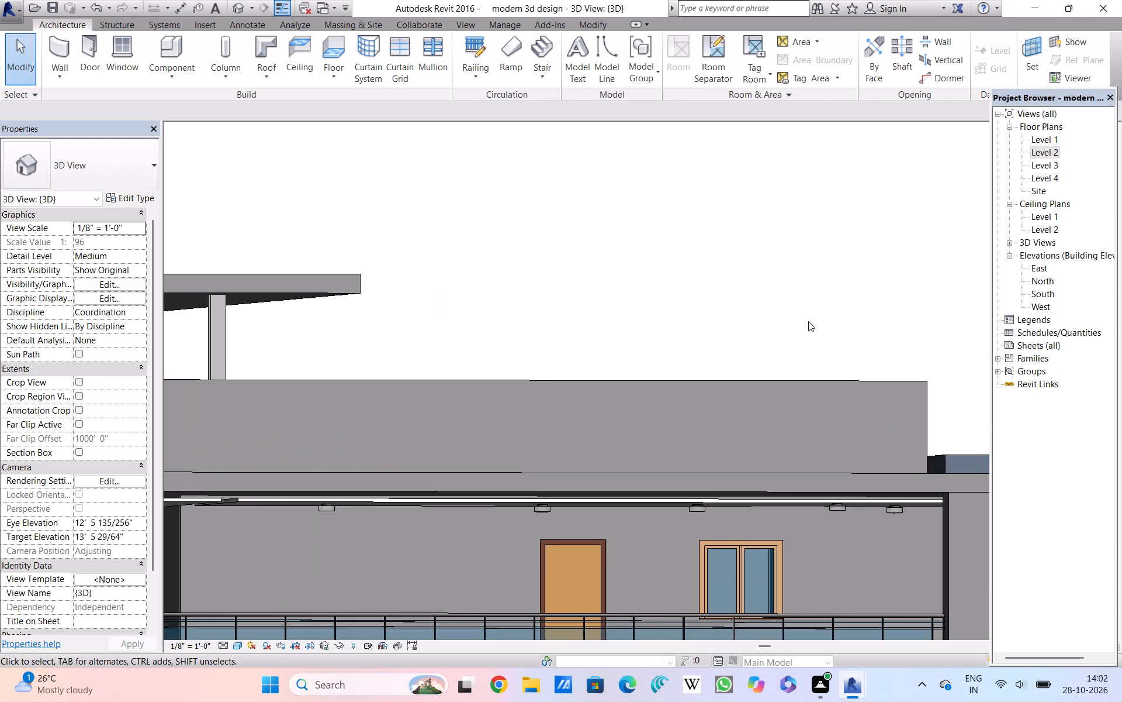
{"action": "scroll", "coordinate": [808, 321], "scroll_direction": "up", "scroll_amount": 2}
{"action": "scroll", "coordinate": [808, 321], "scroll_direction": "down", "scroll_amount": 4}
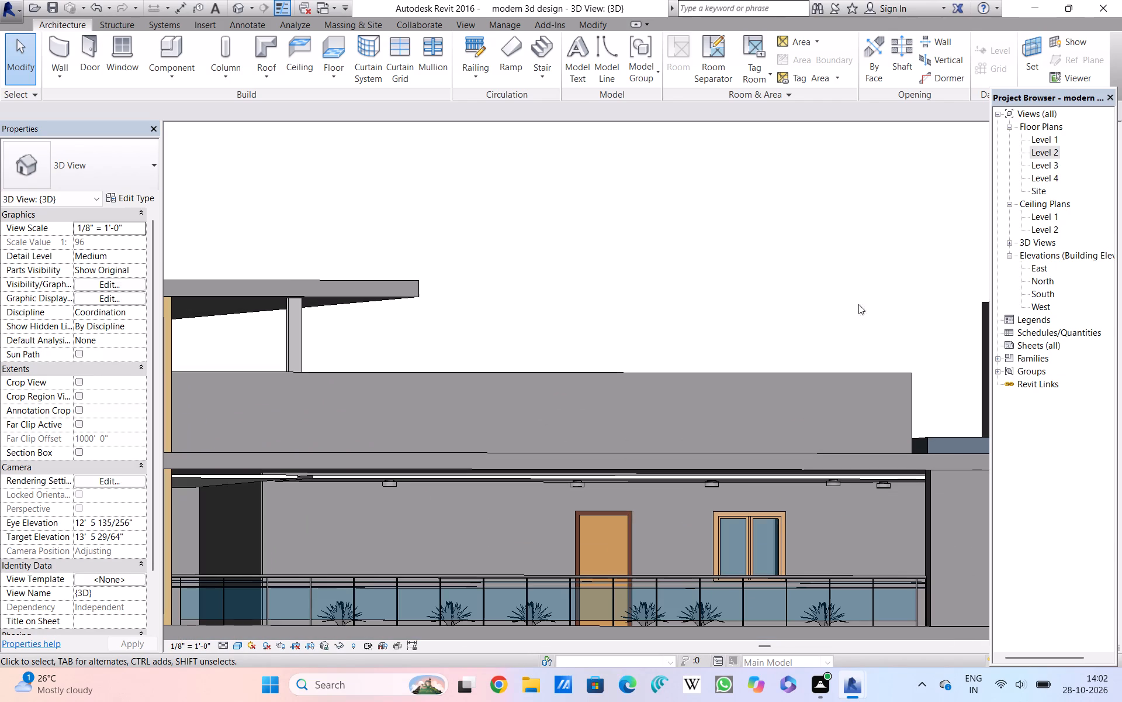
{"action": "scroll", "coordinate": [663, 267], "scroll_direction": "down", "scroll_amount": 2}
{"action": "middle_click_drag", "start_coordinate": [660, 291], "coordinate": [781, 314]}
{"action": "middle_click", "coordinate": [781, 314]}
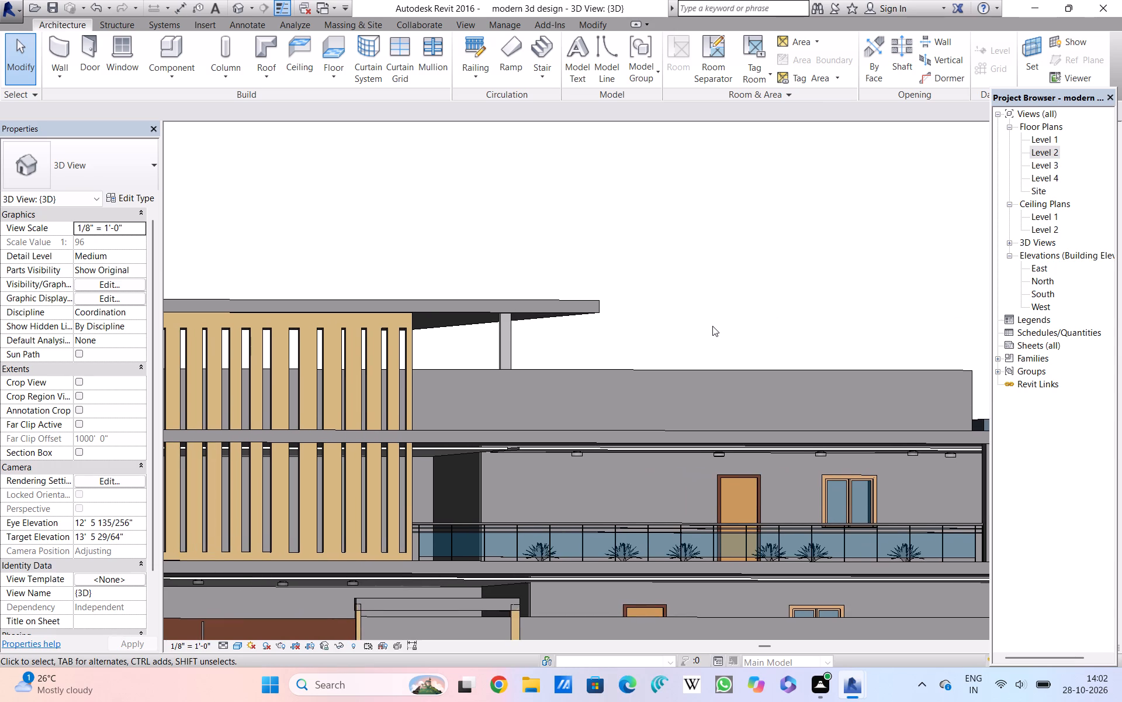
{"action": "scroll", "coordinate": [712, 326], "scroll_direction": "down", "scroll_amount": 2}
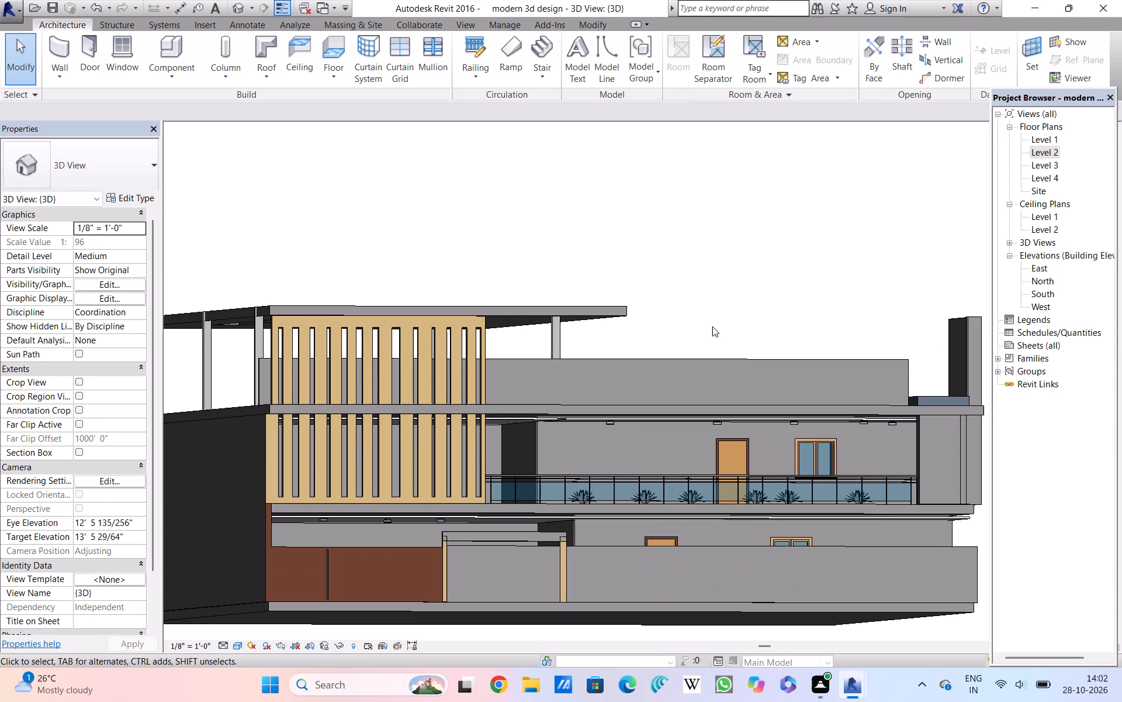
{"action": "scroll", "coordinate": [753, 329], "scroll_direction": "down", "scroll_amount": 2}
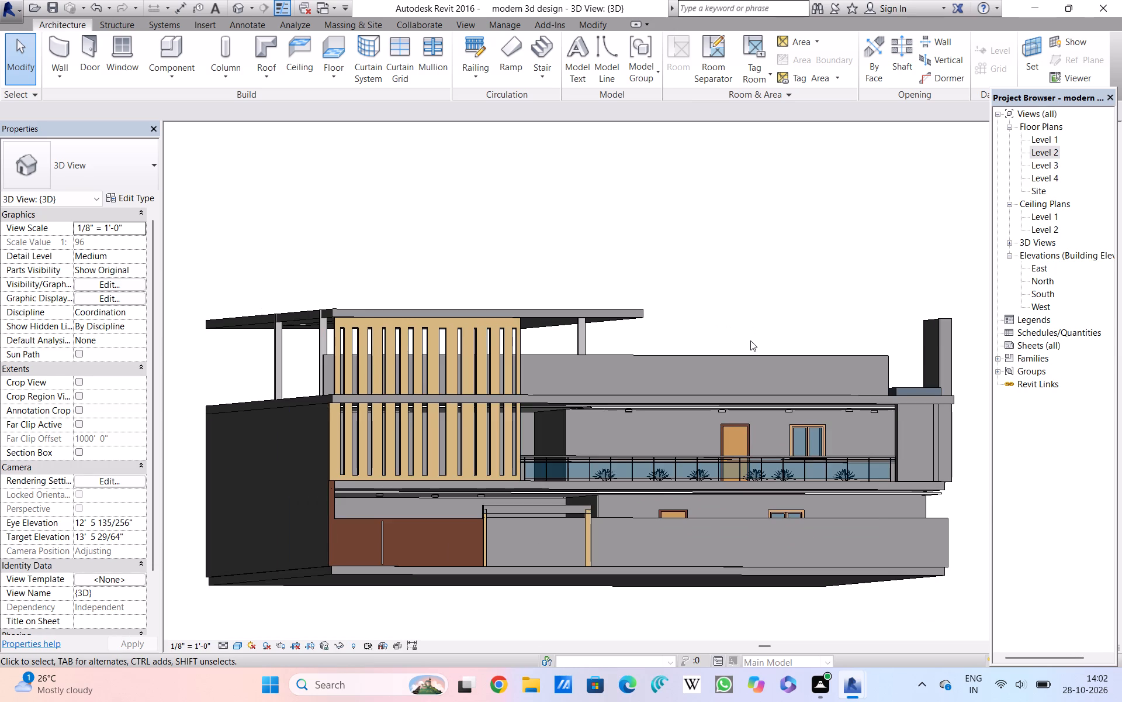
{"action": "scroll", "coordinate": [750, 340], "scroll_direction": "up", "scroll_amount": 3}
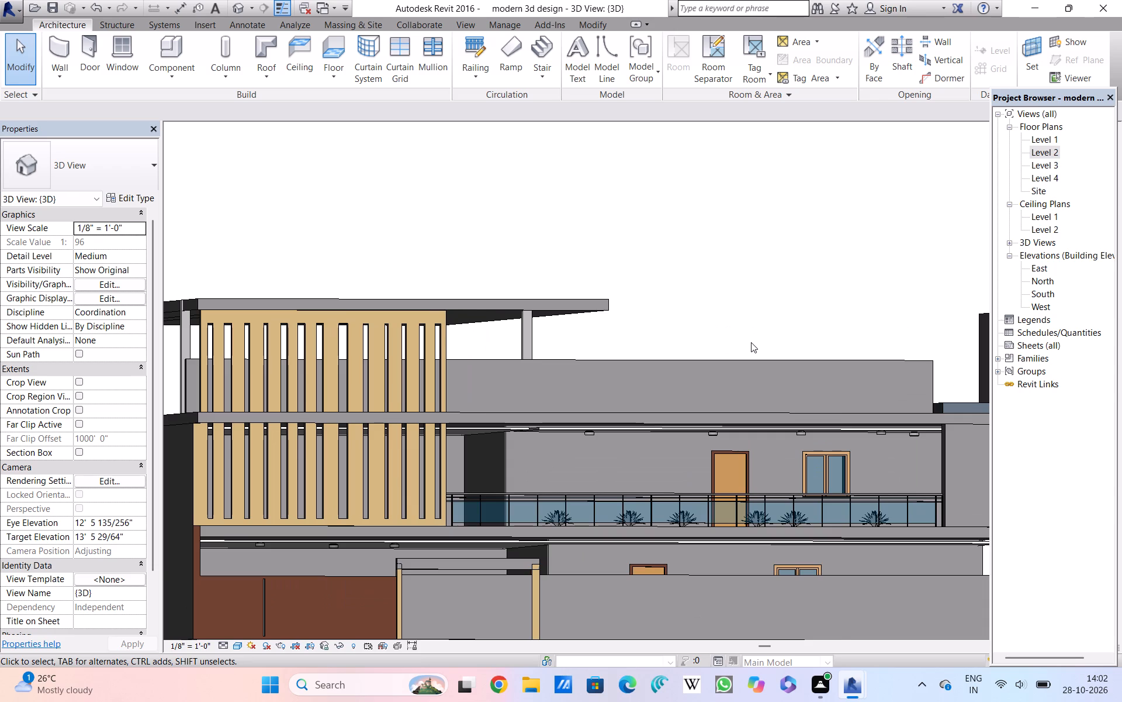
{"action": "scroll", "coordinate": [751, 342], "scroll_direction": "up", "scroll_amount": 3}
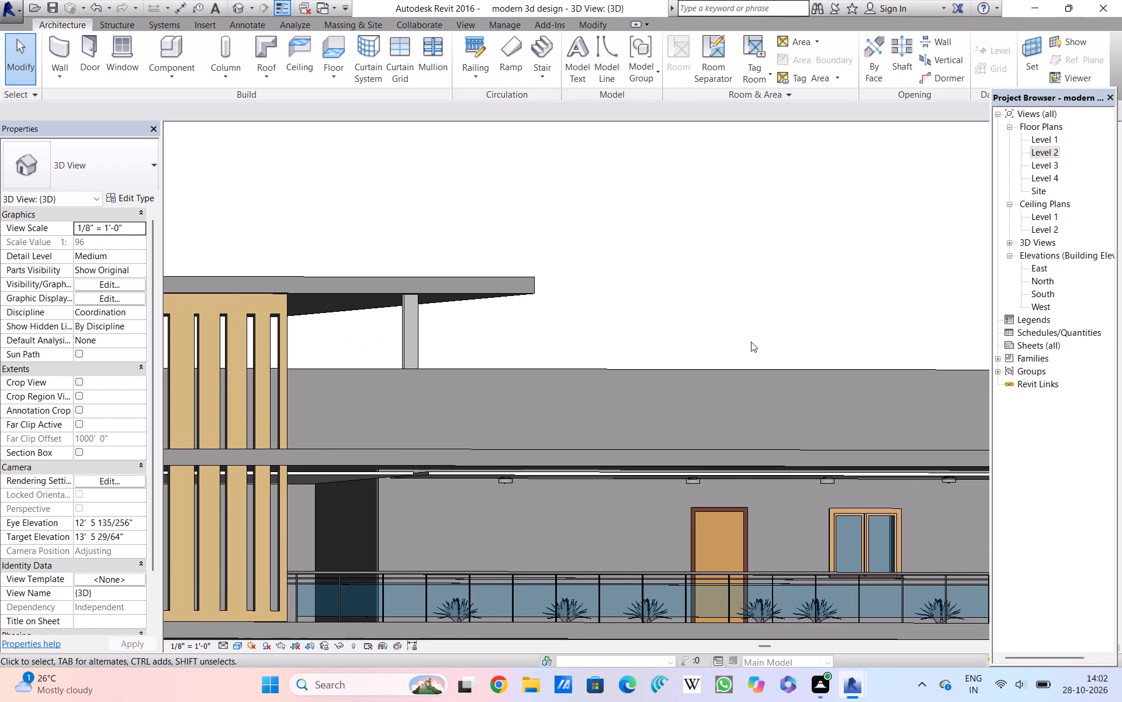
{"action": "scroll", "coordinate": [754, 343], "scroll_direction": "up", "scroll_amount": 1}
{"action": "scroll", "coordinate": [771, 328], "scroll_direction": "down", "scroll_amount": 2}
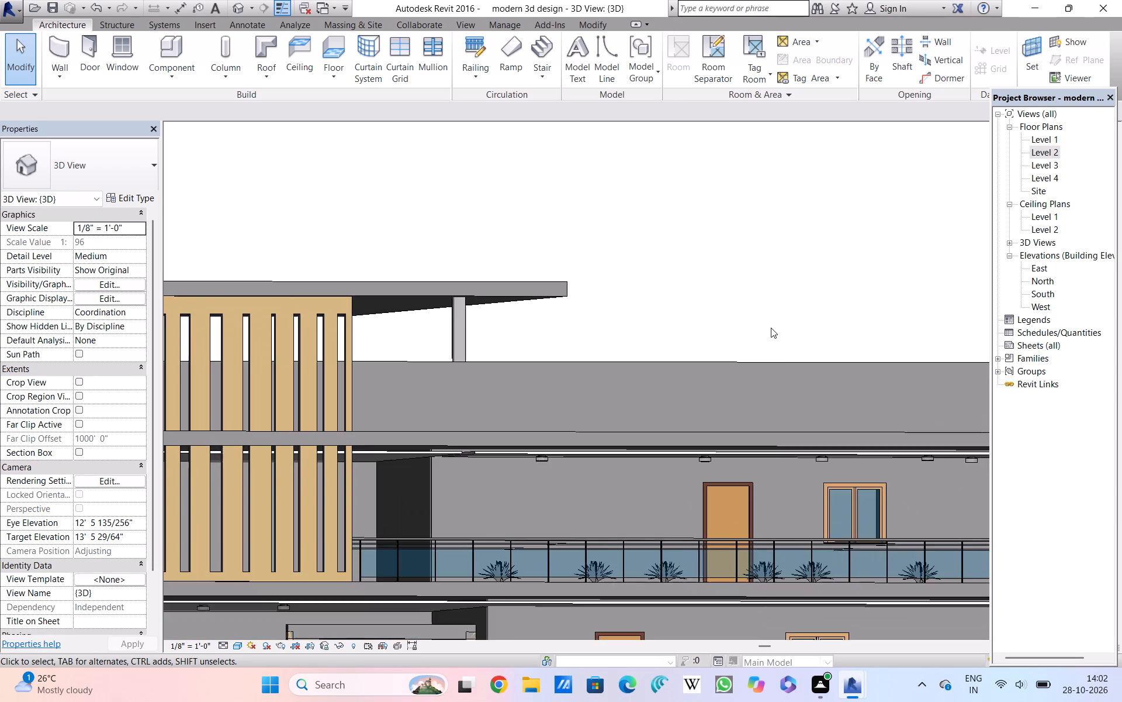
{"action": "scroll", "coordinate": [773, 326], "scroll_direction": "down", "scroll_amount": 2}
{"action": "middle_click_drag", "start_coordinate": [773, 326], "coordinate": [734, 349]}
{"action": "scroll", "coordinate": [773, 326], "scroll_direction": "down", "scroll_amount": 1}
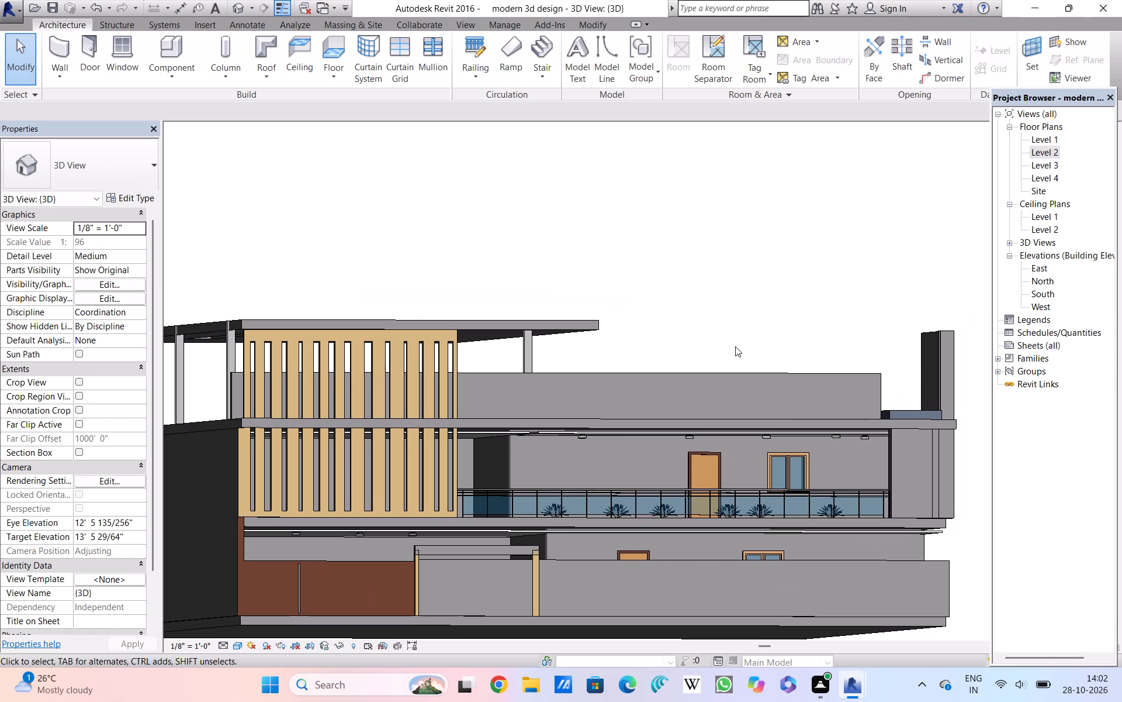
Examine the Level 2 balcony up close in 3D, covering the ceiling edge, light fixtures, door and window.
{"action": "scroll", "coordinate": [808, 448], "scroll_direction": "up", "scroll_amount": 7}
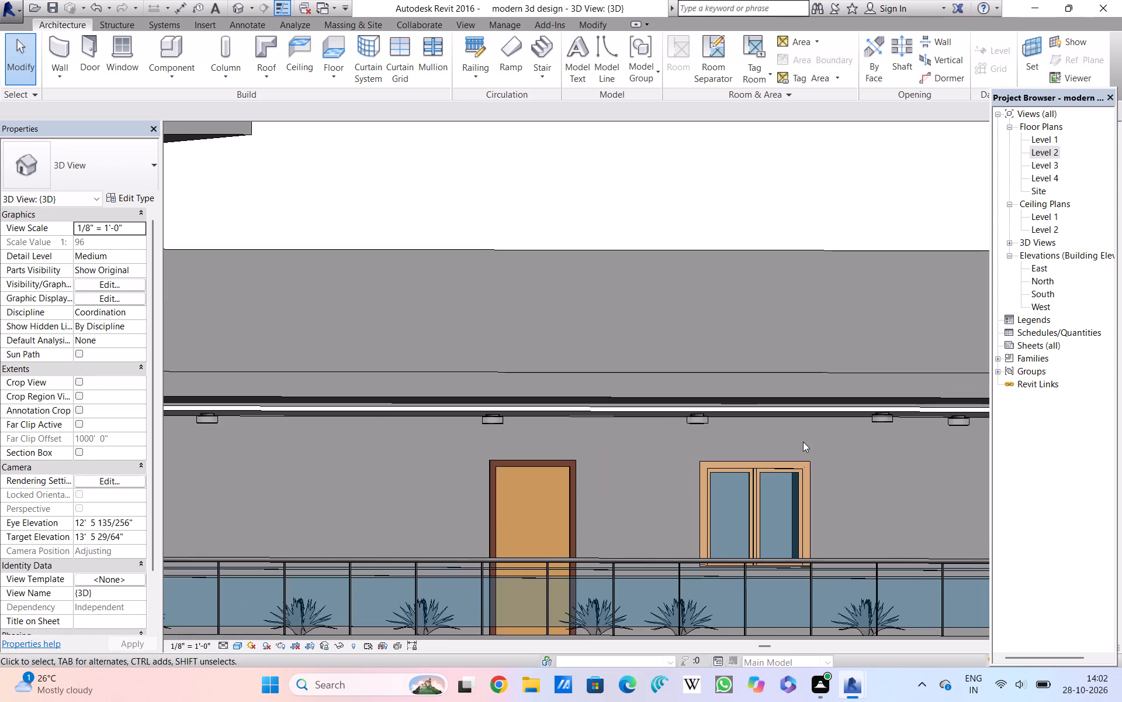
{"action": "scroll", "coordinate": [801, 438], "scroll_direction": "up", "scroll_amount": 4}
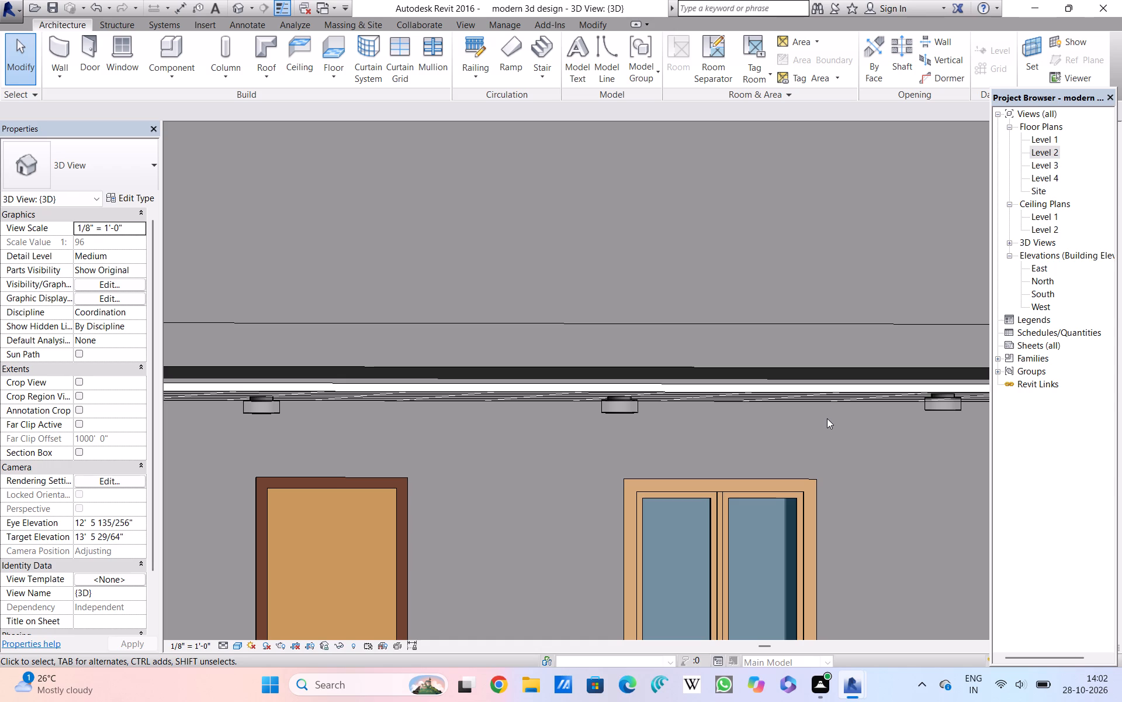
{"action": "scroll", "coordinate": [830, 417], "scroll_direction": "up", "scroll_amount": 1}
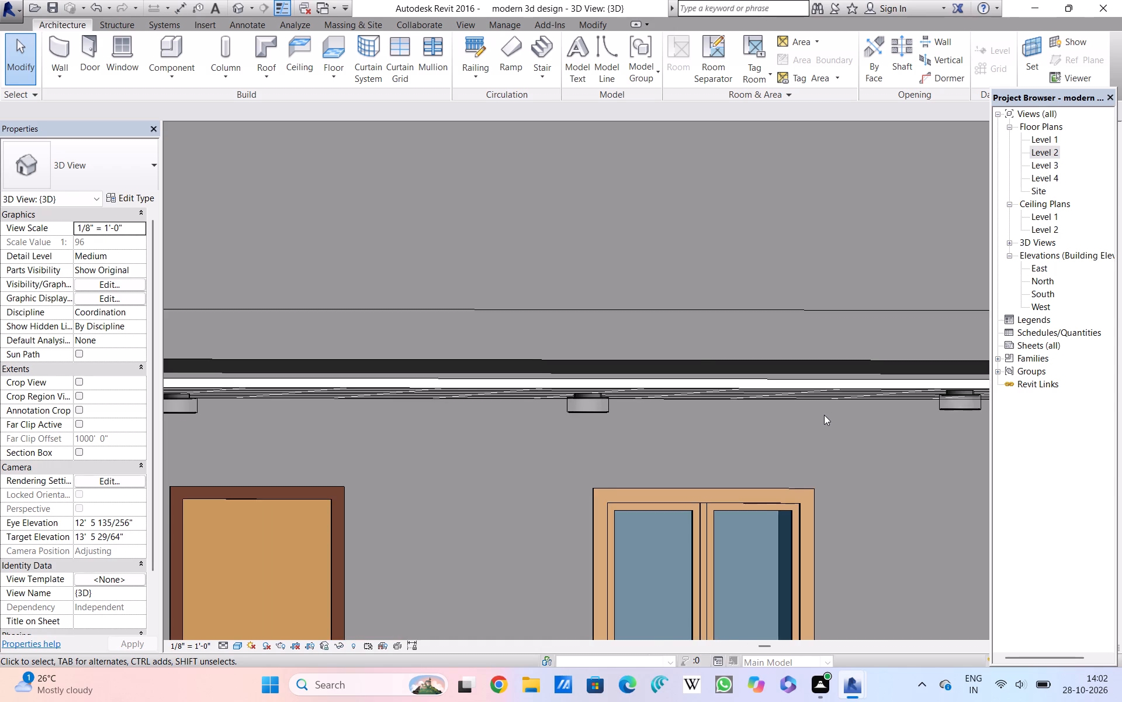
{"action": "scroll", "coordinate": [824, 415], "scroll_direction": "down", "scroll_amount": 3}
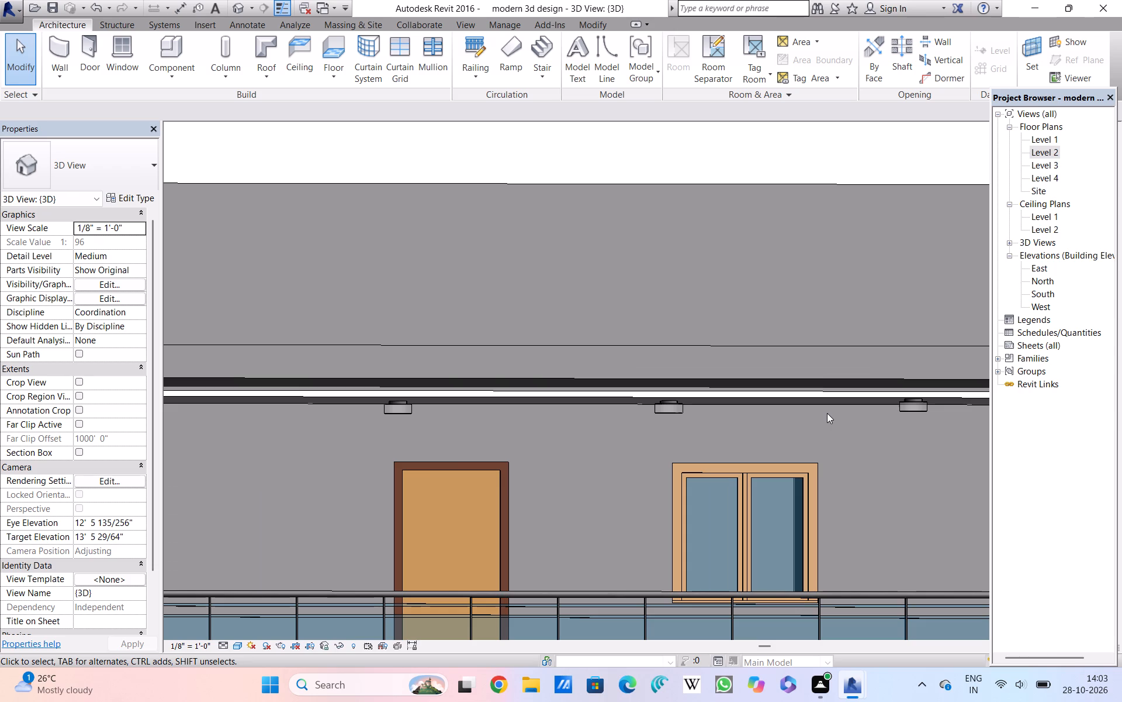
{"action": "scroll", "coordinate": [828, 412], "scroll_direction": "down", "scroll_amount": 2}
{"action": "scroll", "coordinate": [828, 414], "scroll_direction": "up", "scroll_amount": 3}
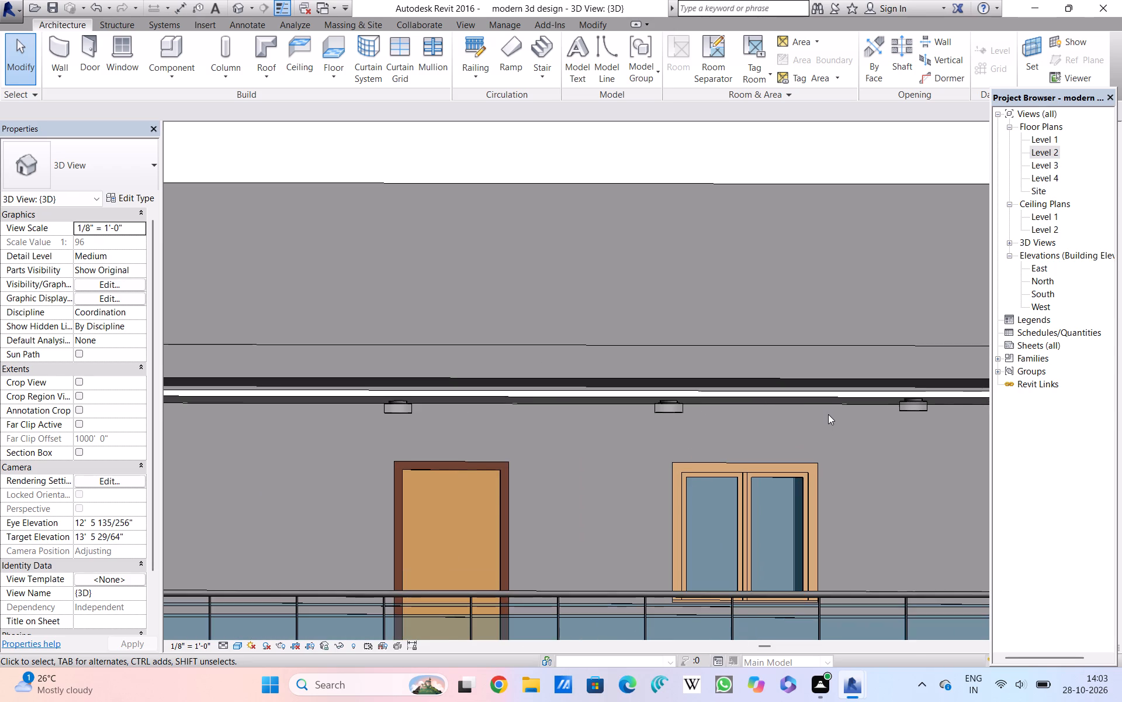
{"action": "scroll", "coordinate": [828, 415], "scroll_direction": "up", "scroll_amount": 2}
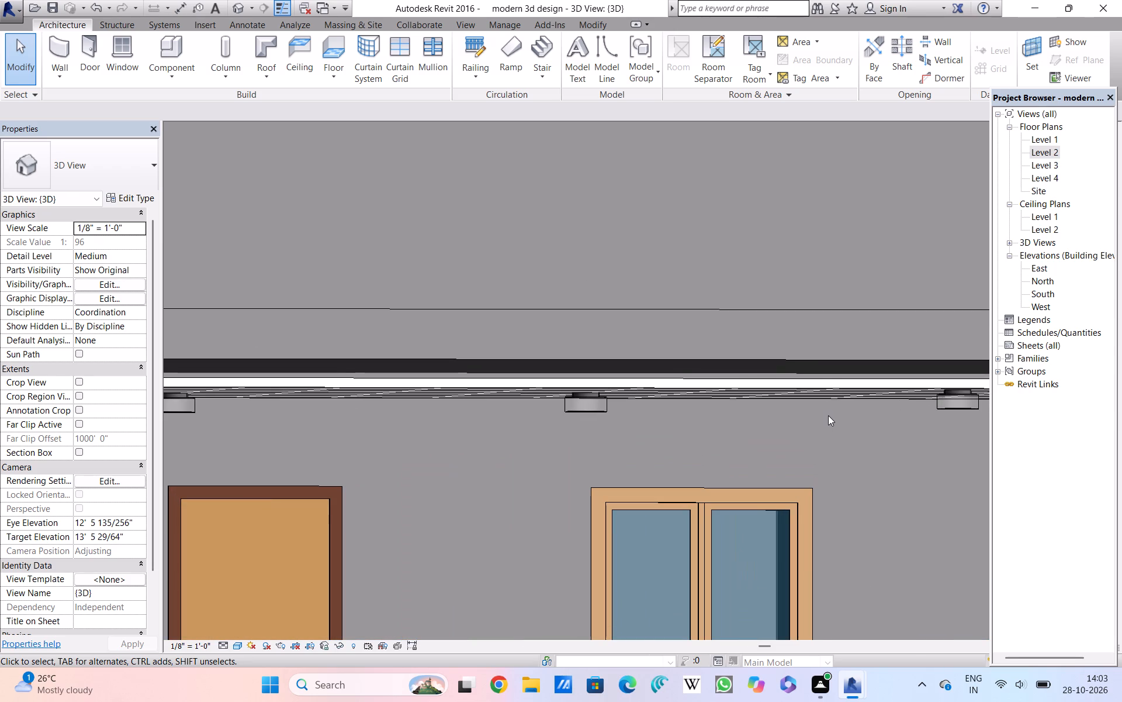
{"action": "scroll", "coordinate": [828, 415], "scroll_direction": "up", "scroll_amount": 3}
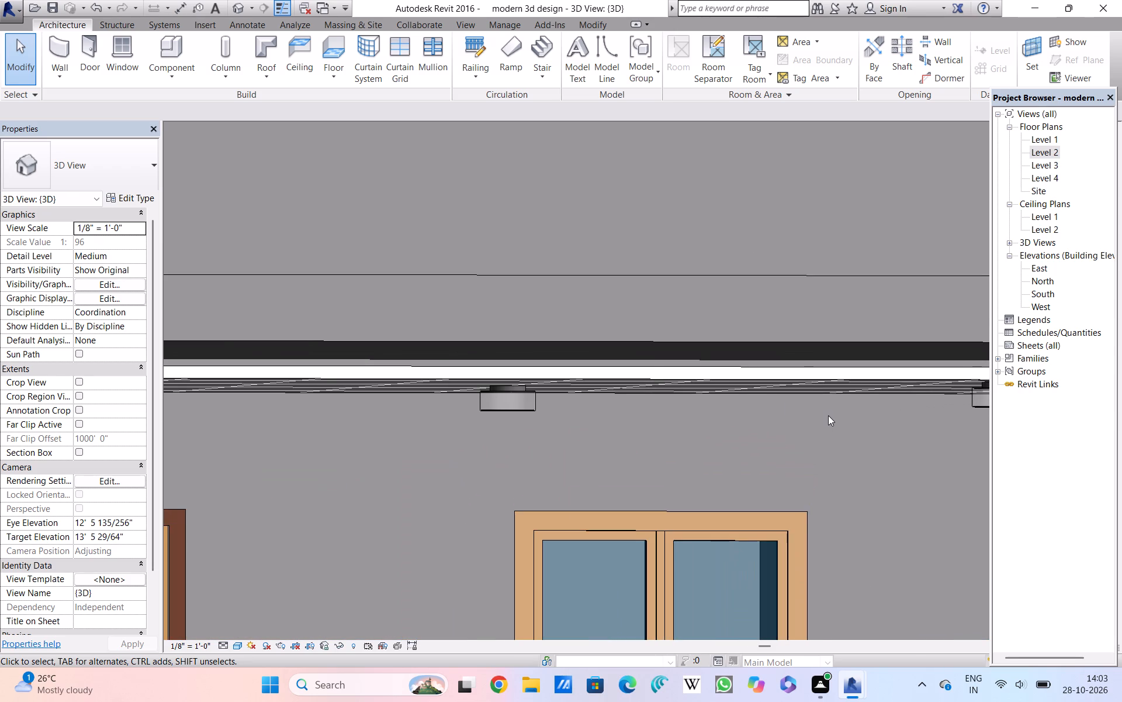
{"action": "scroll", "coordinate": [828, 415], "scroll_direction": "down", "scroll_amount": 4}
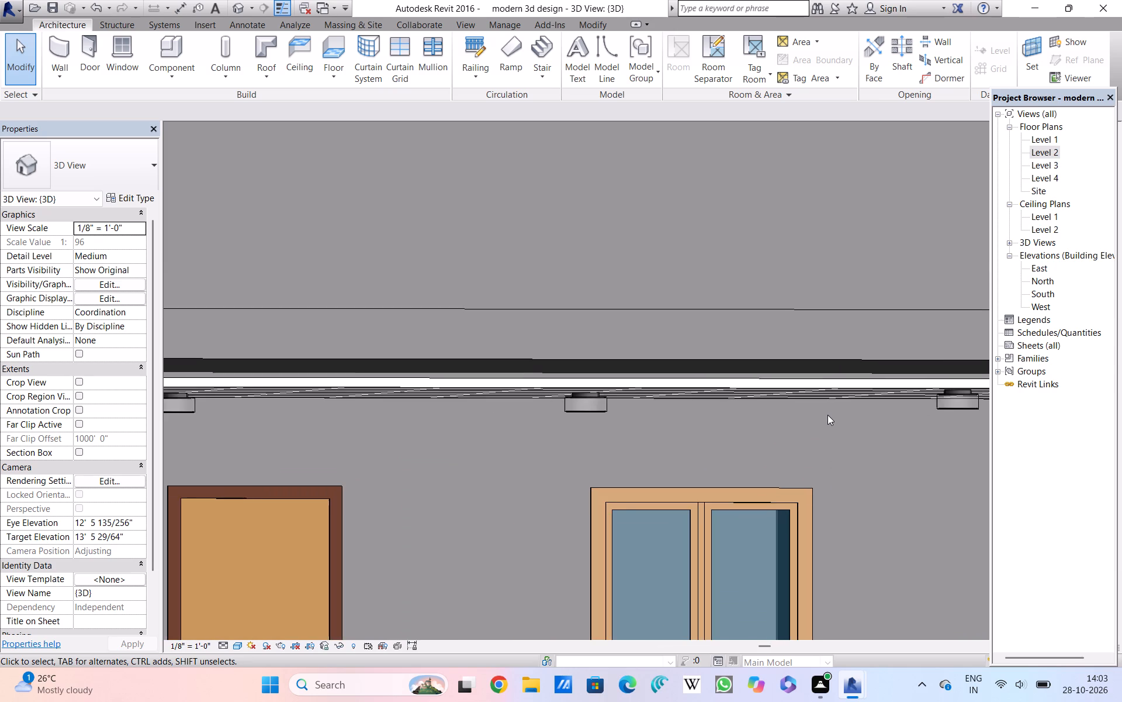
{"action": "scroll", "coordinate": [827, 415], "scroll_direction": "down", "scroll_amount": 1}
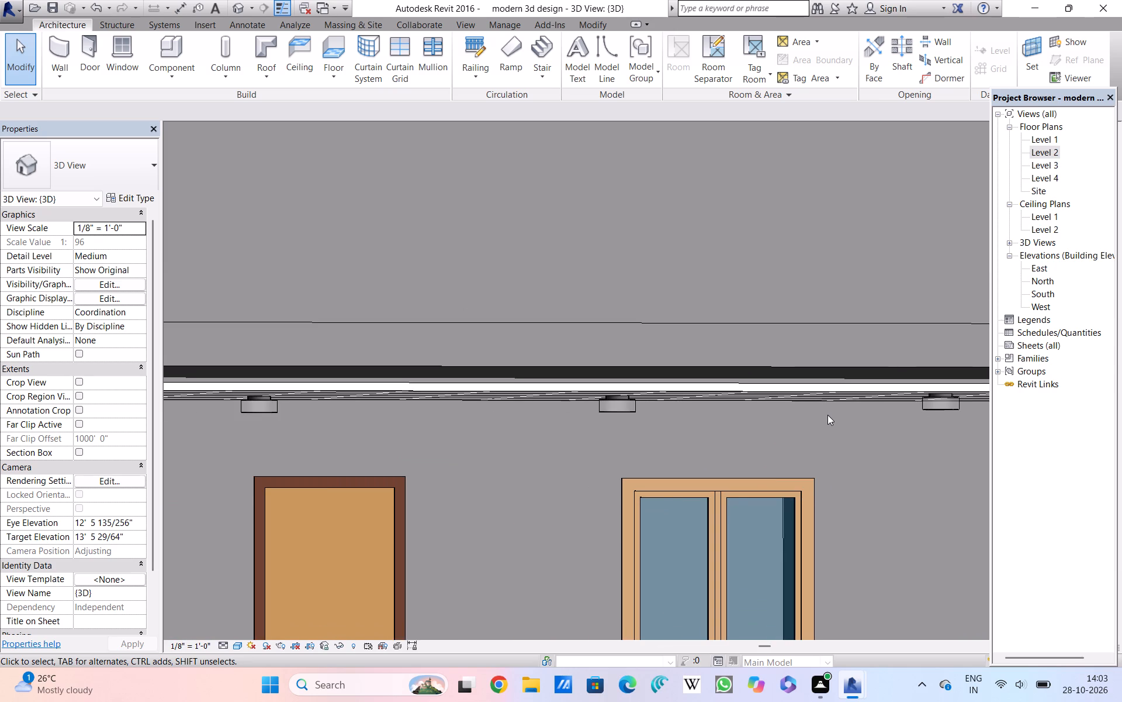
{"action": "scroll", "coordinate": [827, 415], "scroll_direction": "up", "scroll_amount": 5}
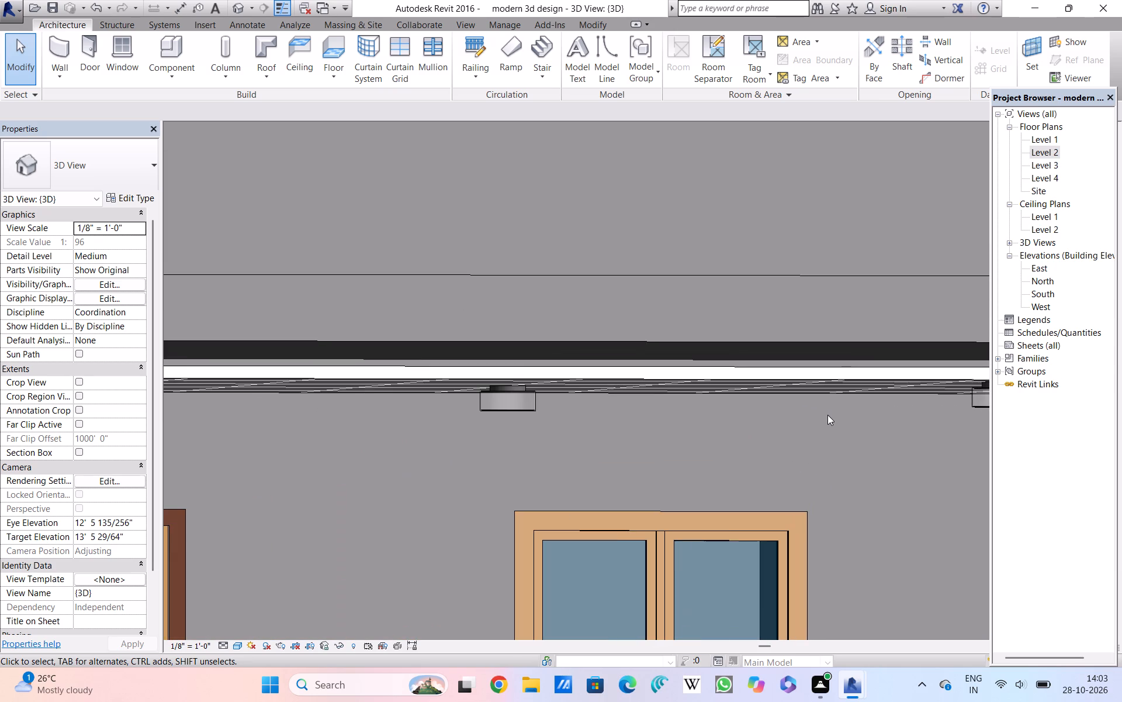
{"action": "scroll", "coordinate": [820, 415], "scroll_direction": "down", "scroll_amount": 3}
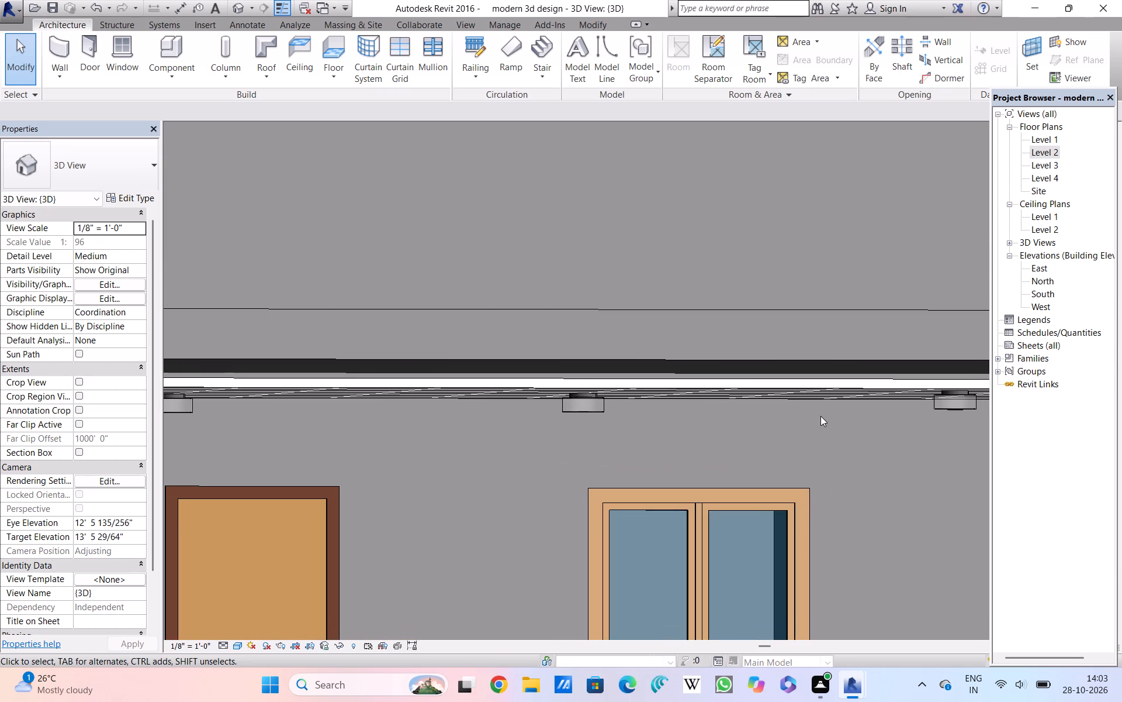
{"action": "scroll", "coordinate": [821, 416], "scroll_direction": "down", "scroll_amount": 2}
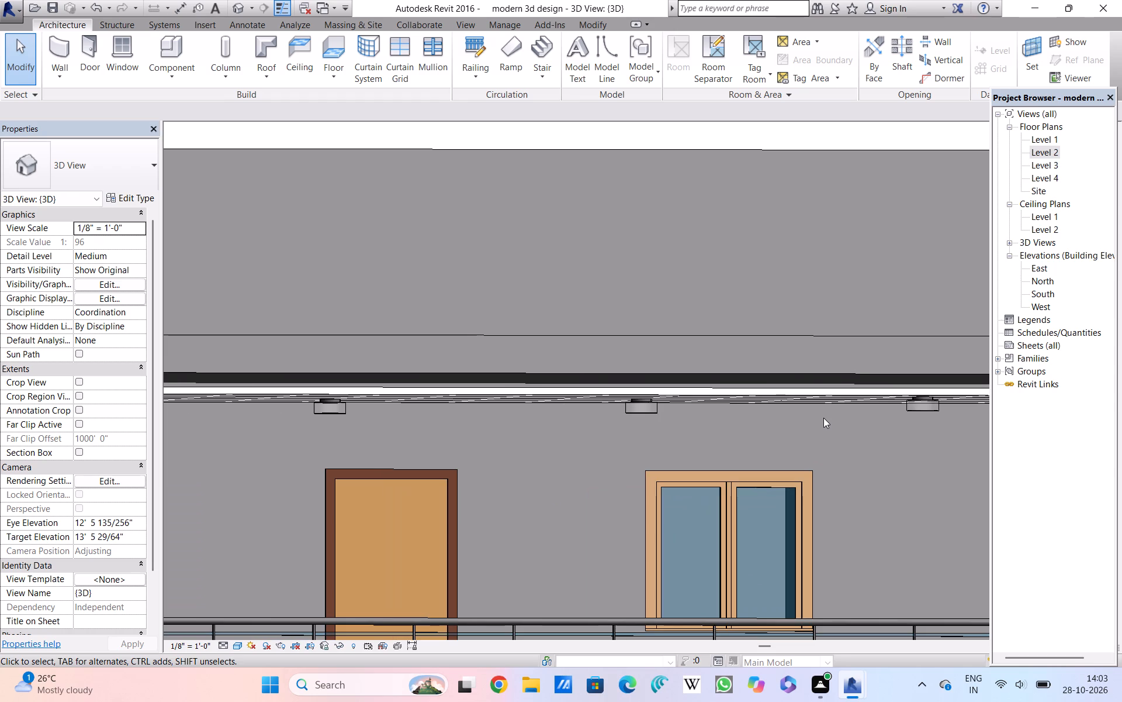
{"action": "scroll", "coordinate": [823, 418], "scroll_direction": "down", "scroll_amount": 6}
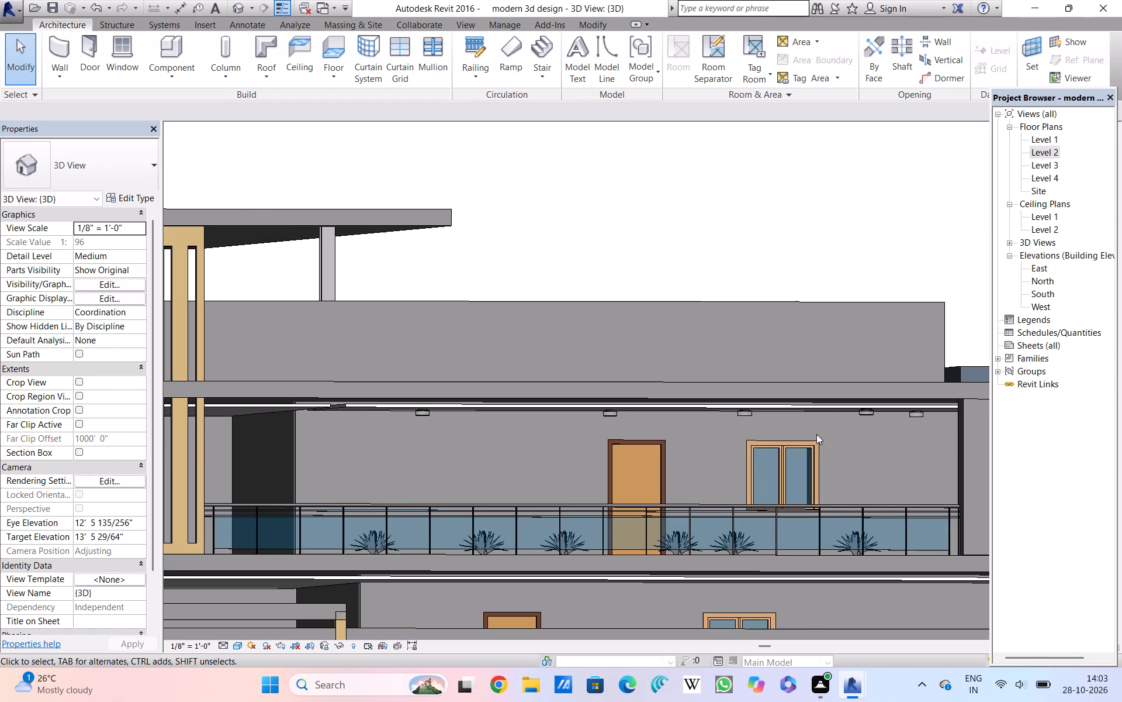
Examine the whole house front in 3D, from the wood slatted screen across the balcony to the end wall.
{"action": "middle_click_drag", "start_coordinate": [573, 469], "coordinate": [652, 466]}
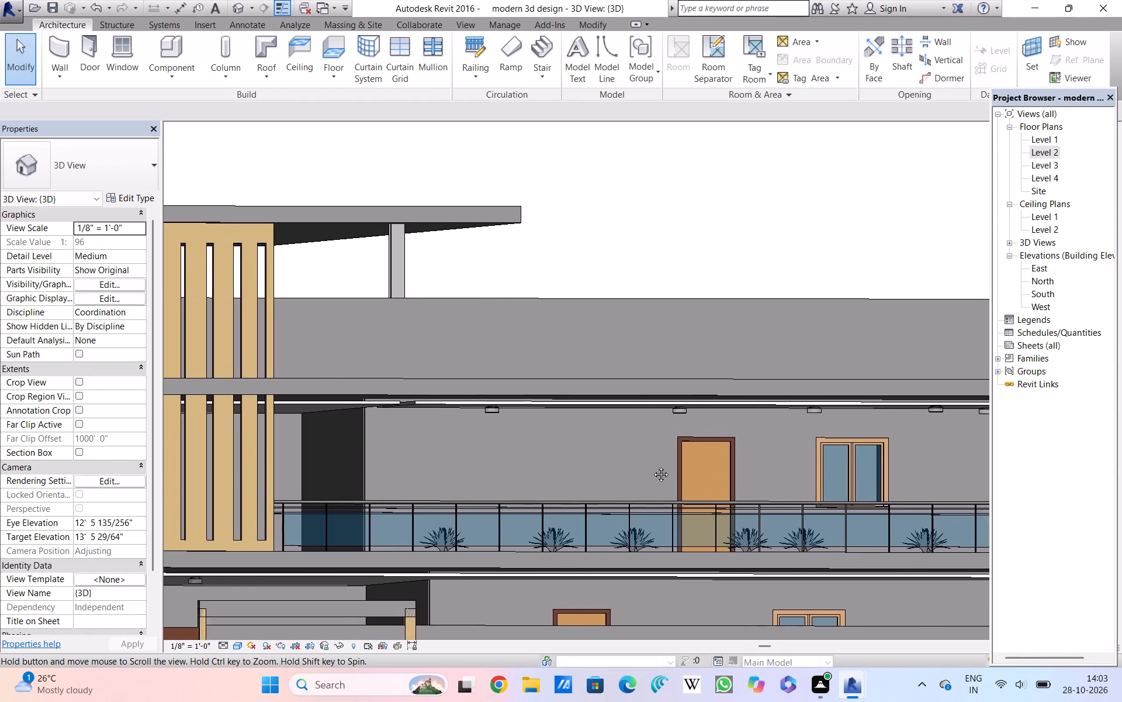
{"action": "middle_click_drag", "start_coordinate": [652, 466], "coordinate": [739, 464]}
{"action": "scroll", "coordinate": [760, 460], "scroll_direction": "down", "scroll_amount": 3}
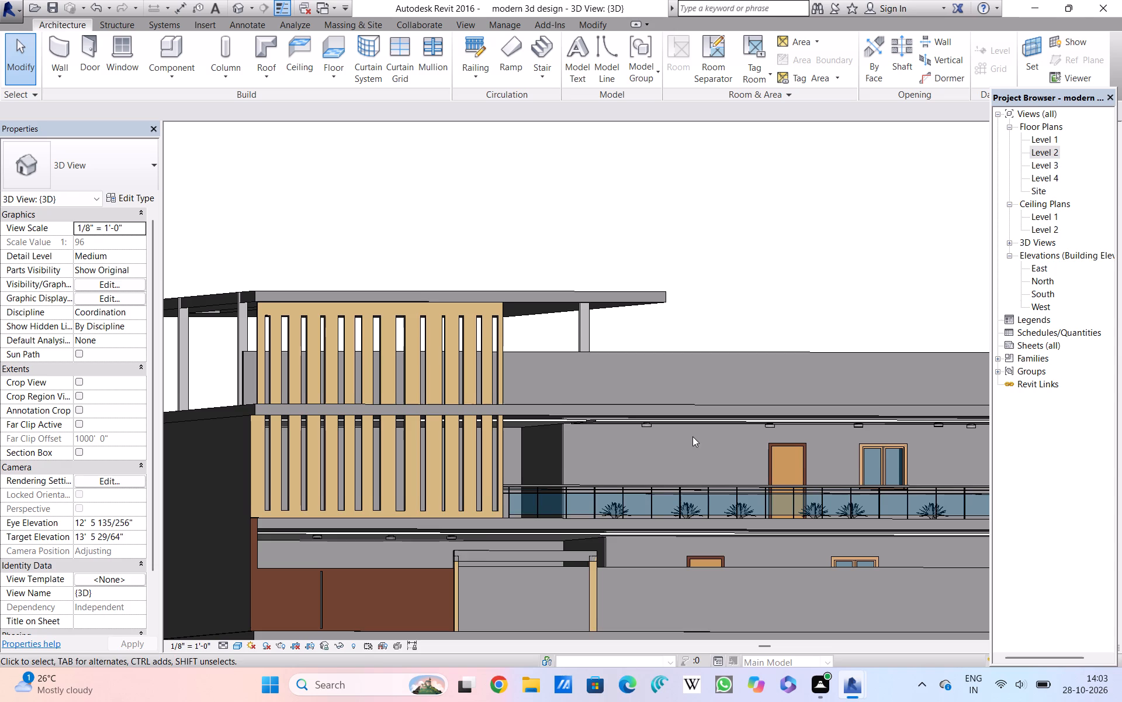
{"action": "middle_click_drag", "start_coordinate": [692, 436], "coordinate": [729, 437]}
{"action": "middle_click_drag", "start_coordinate": [729, 437], "coordinate": [655, 448]}
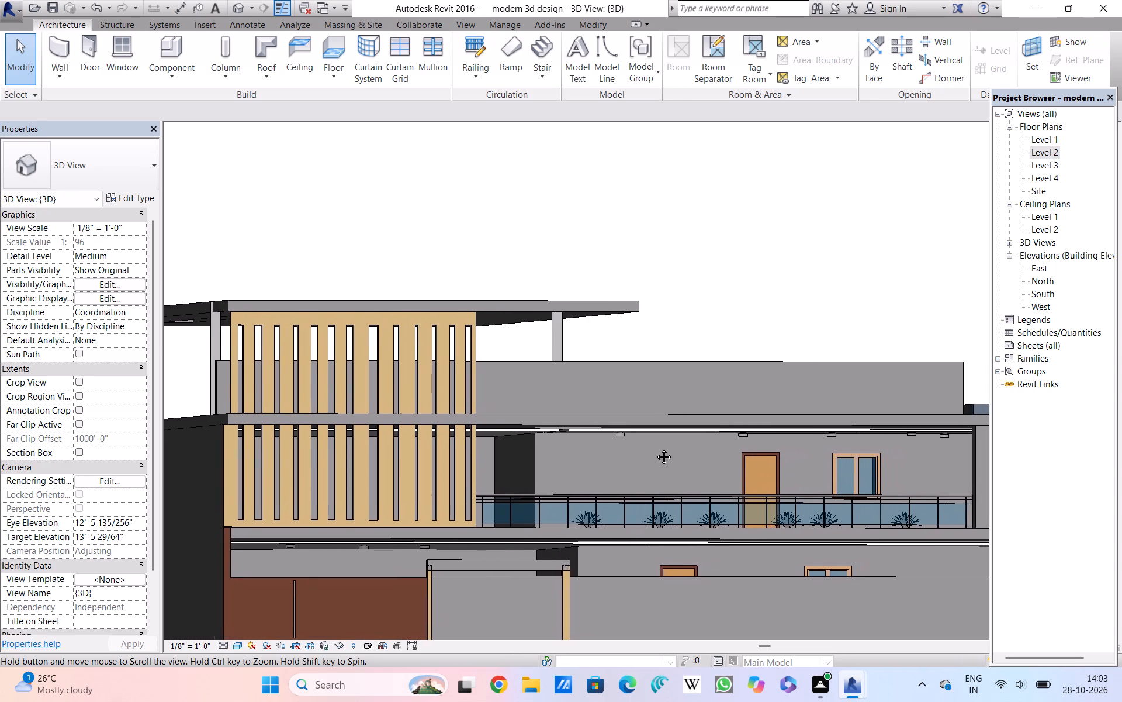
{"action": "middle_click_drag", "start_coordinate": [655, 448], "coordinate": [649, 449]}
{"action": "middle_click", "coordinate": [649, 449]}
{"action": "scroll", "coordinate": [636, 446], "scroll_direction": "down", "scroll_amount": 3}
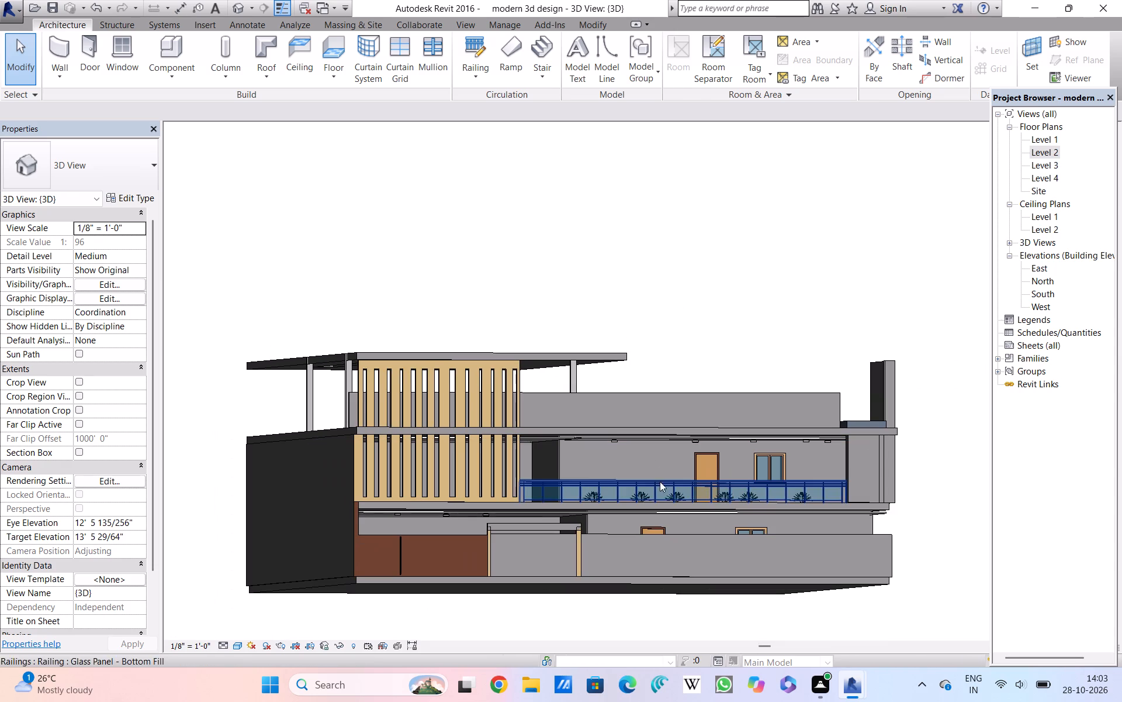
Examine the Level 2 balcony's glass railing and potted plants up close in 3D, along with the floor edge below.
{"action": "scroll", "coordinate": [662, 511], "scroll_direction": "up", "scroll_amount": 13}
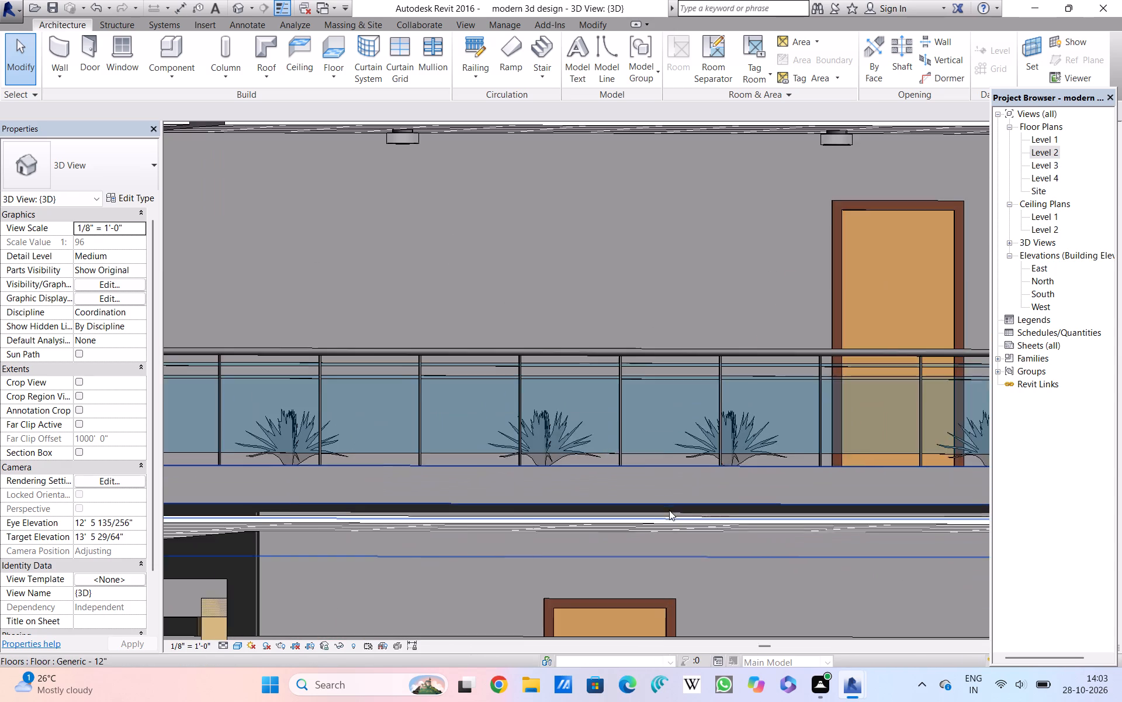
{"action": "scroll", "coordinate": [685, 425], "scroll_direction": "down", "scroll_amount": 6}
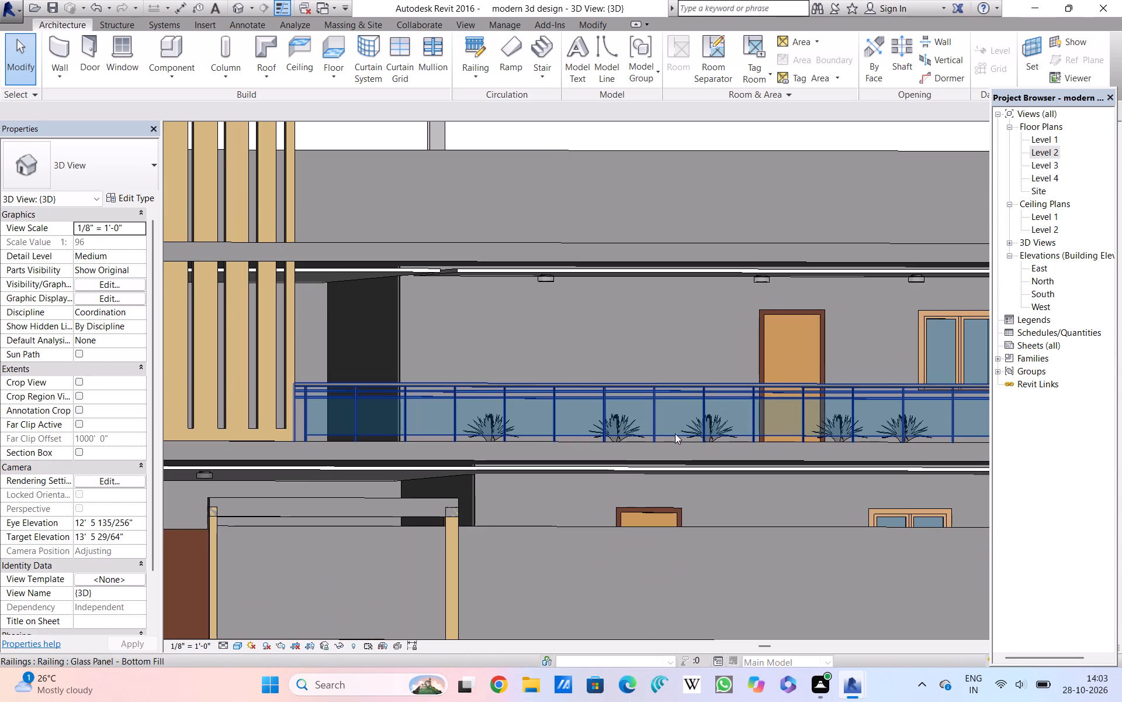
{"action": "scroll", "coordinate": [646, 323], "scroll_direction": "down", "scroll_amount": 4}
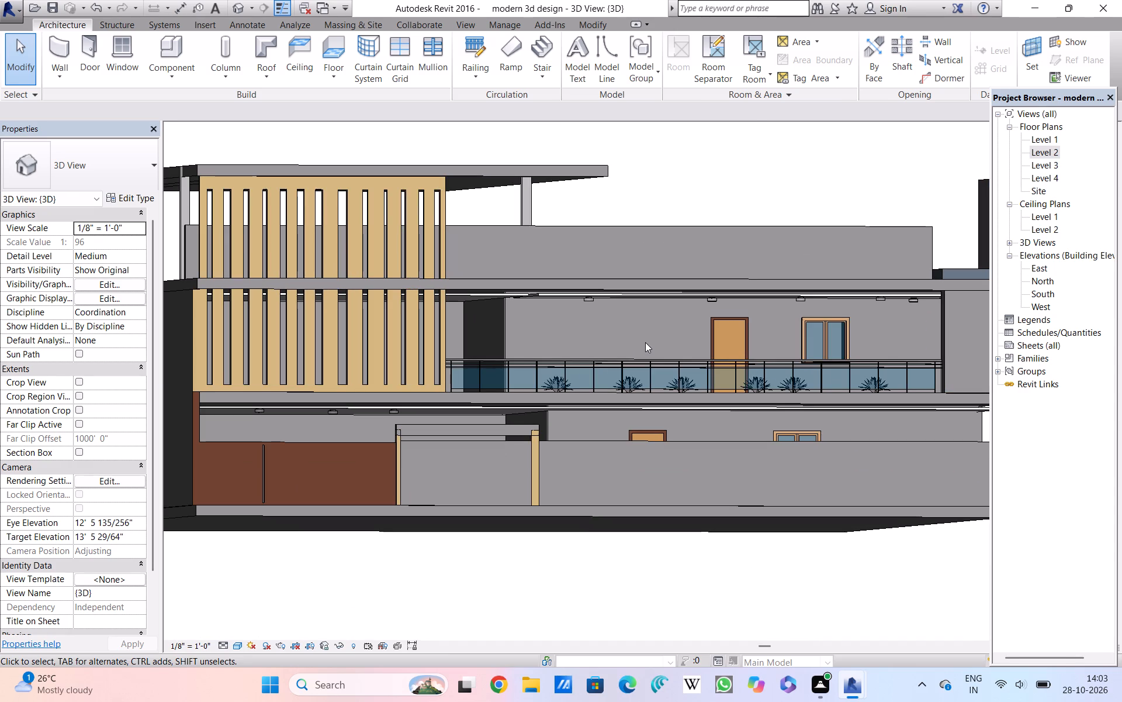
Examine the house front in 3D around the upper parapet, roof canopy and Level 2 balcony.
{"action": "middle_click_drag", "start_coordinate": [659, 321], "coordinate": [659, 322]}
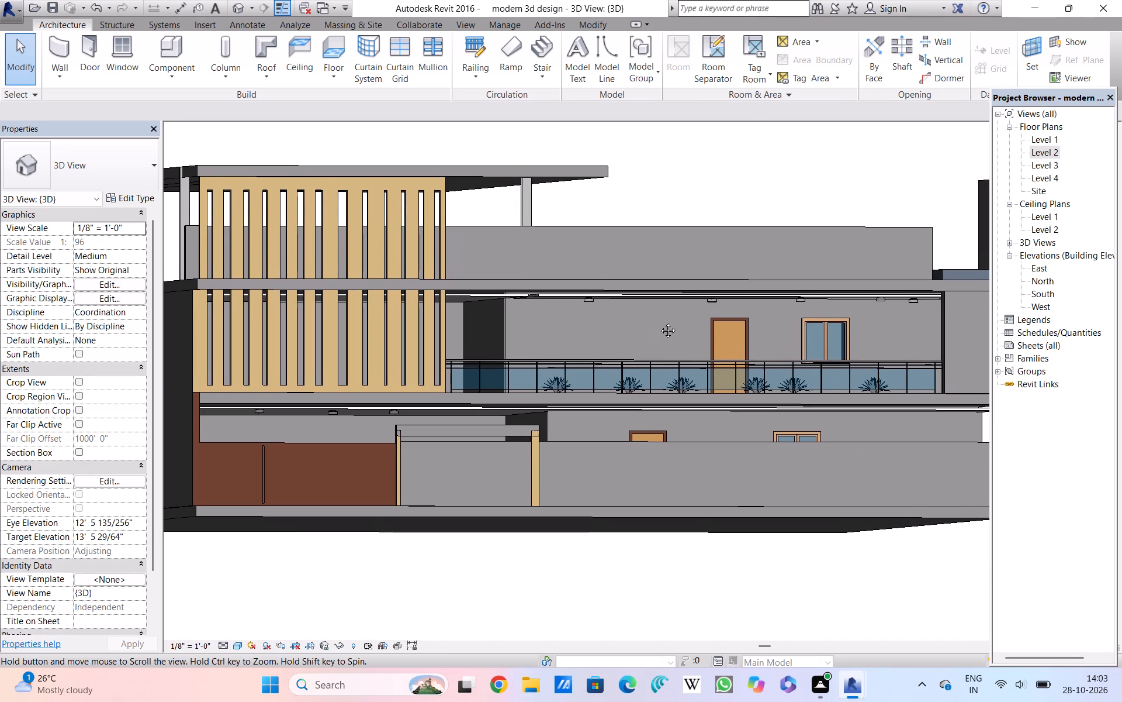
{"action": "middle_click_drag", "start_coordinate": [659, 322], "coordinate": [659, 374]}
{"action": "scroll", "coordinate": [663, 359], "scroll_direction": "up", "scroll_amount": 1}
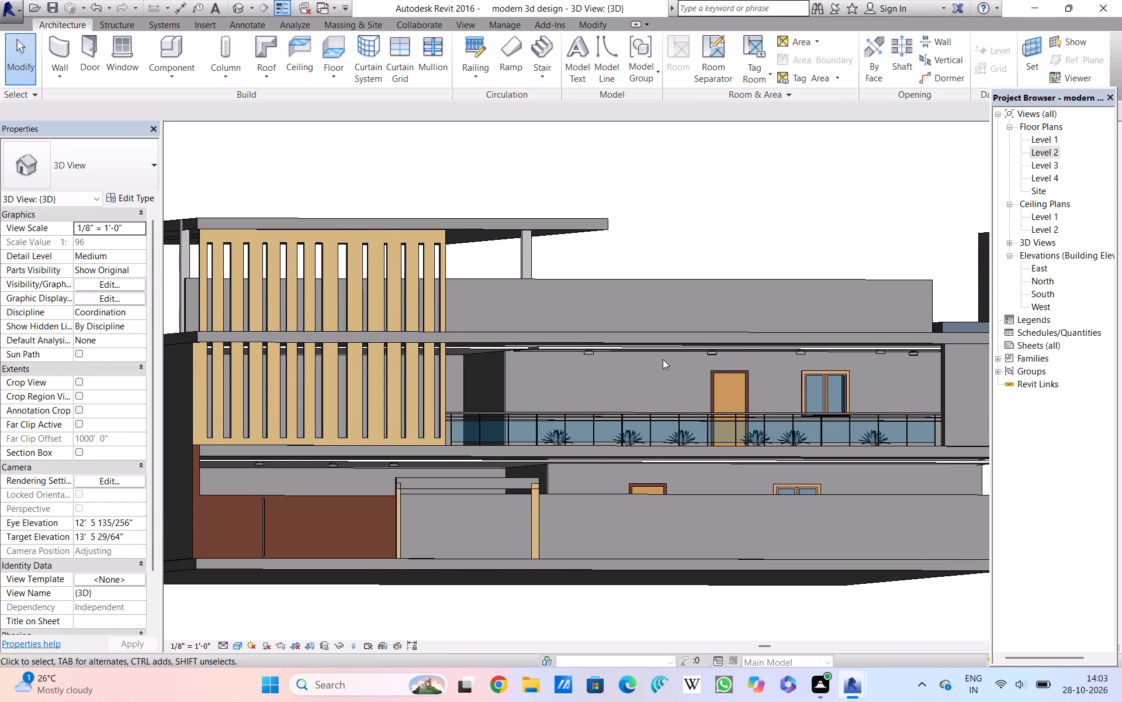
{"action": "scroll", "coordinate": [663, 359], "scroll_direction": "up", "scroll_amount": 1}
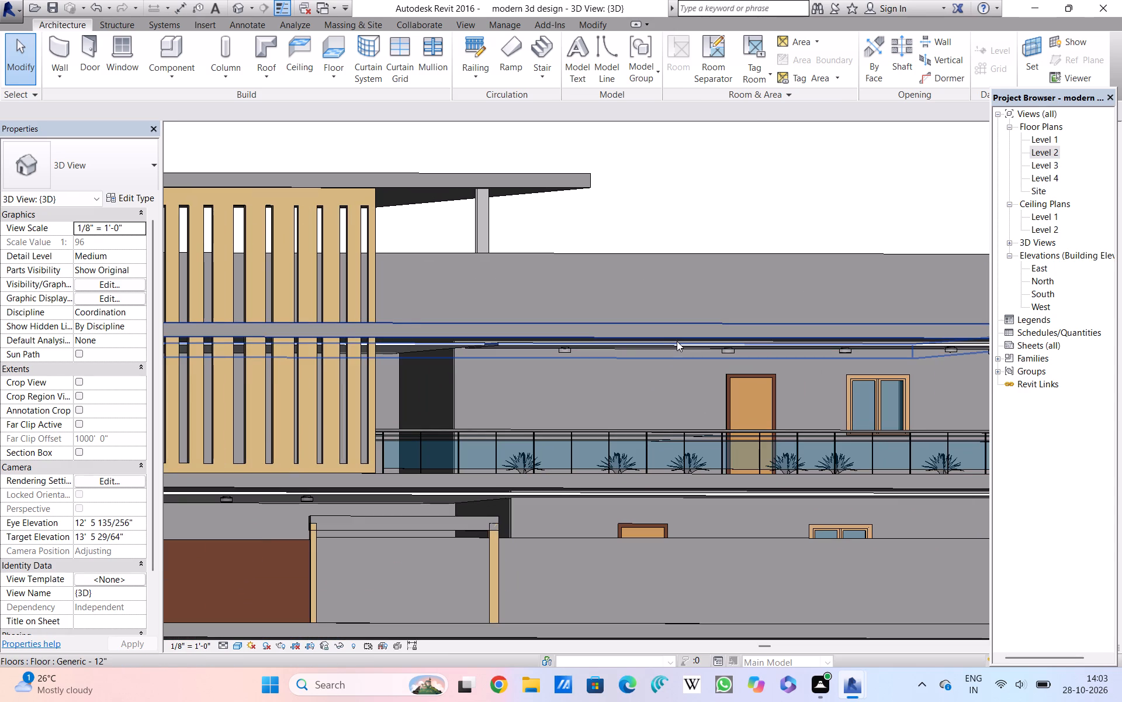
{"action": "scroll", "coordinate": [677, 341], "scroll_direction": "down", "scroll_amount": 3}
{"action": "middle_click_drag", "start_coordinate": [685, 309], "coordinate": [681, 374]}
{"action": "scroll", "coordinate": [676, 372], "scroll_direction": "up", "scroll_amount": 1}
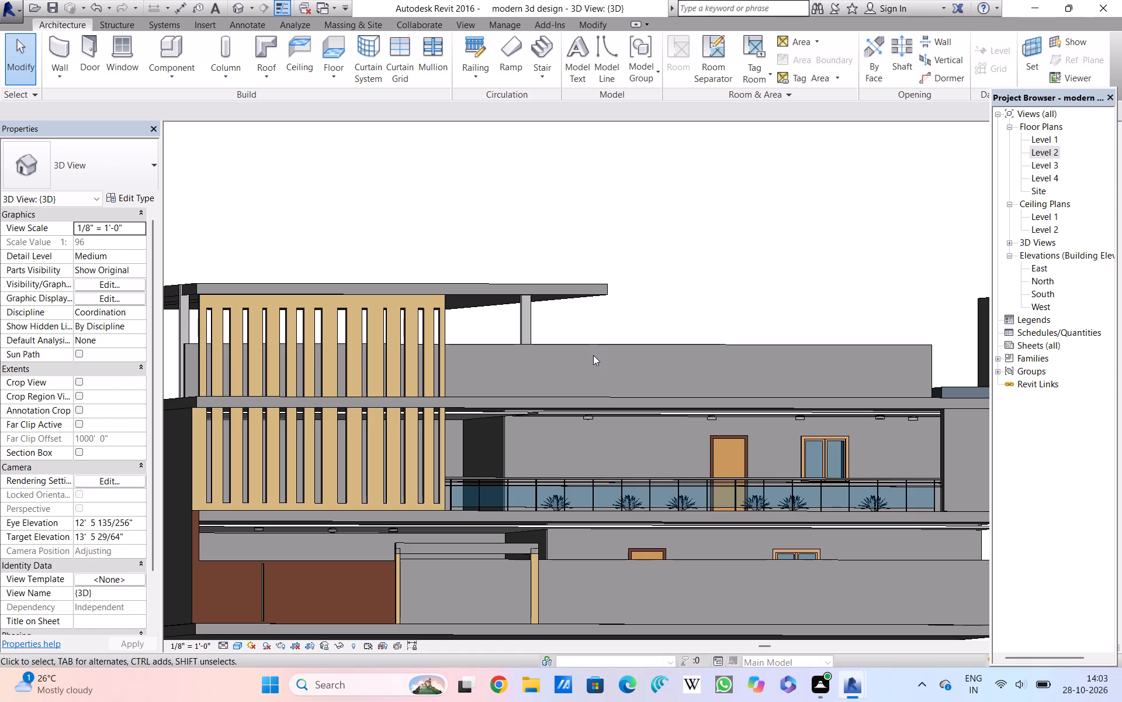
{"action": "scroll", "coordinate": [596, 357], "scroll_direction": "up", "scroll_amount": 5}
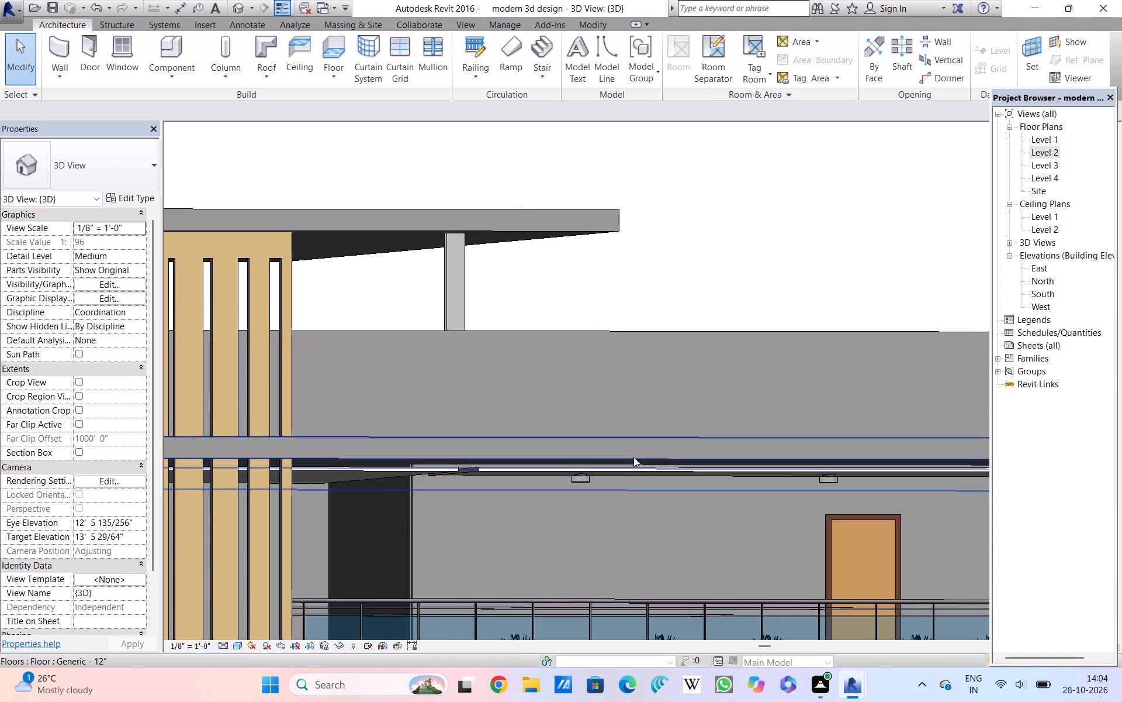
{"action": "scroll", "coordinate": [630, 477], "scroll_direction": "down", "scroll_amount": 4}
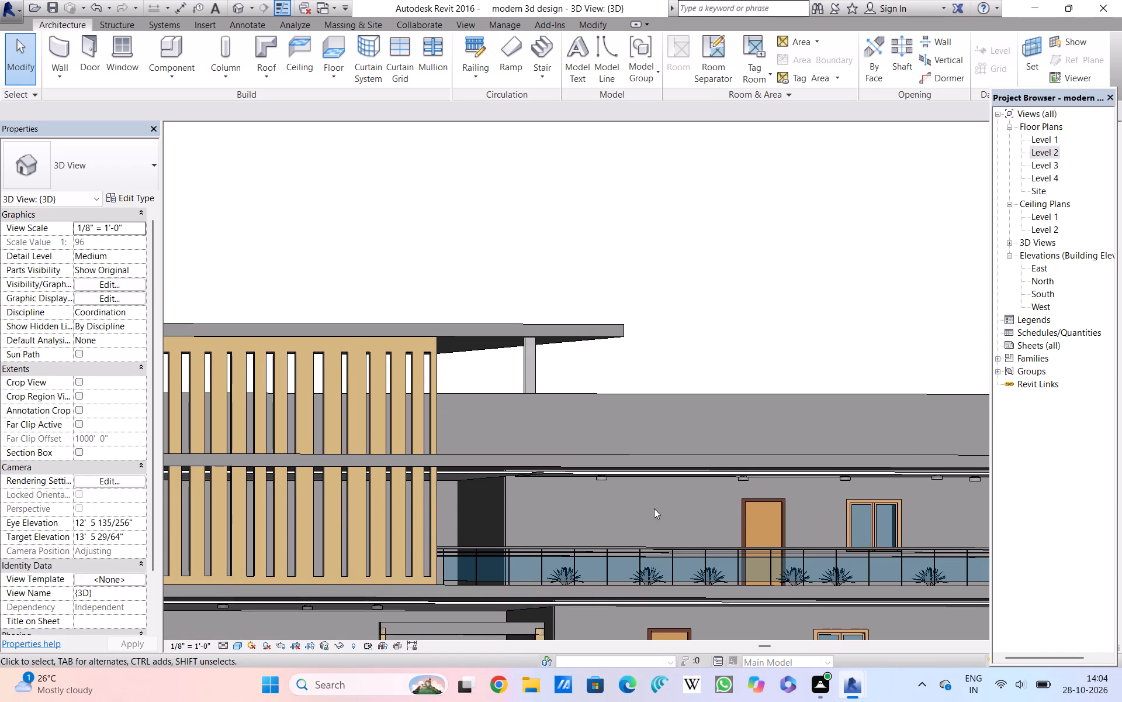
{"action": "middle_click_drag", "start_coordinate": [654, 508], "coordinate": [656, 414]}
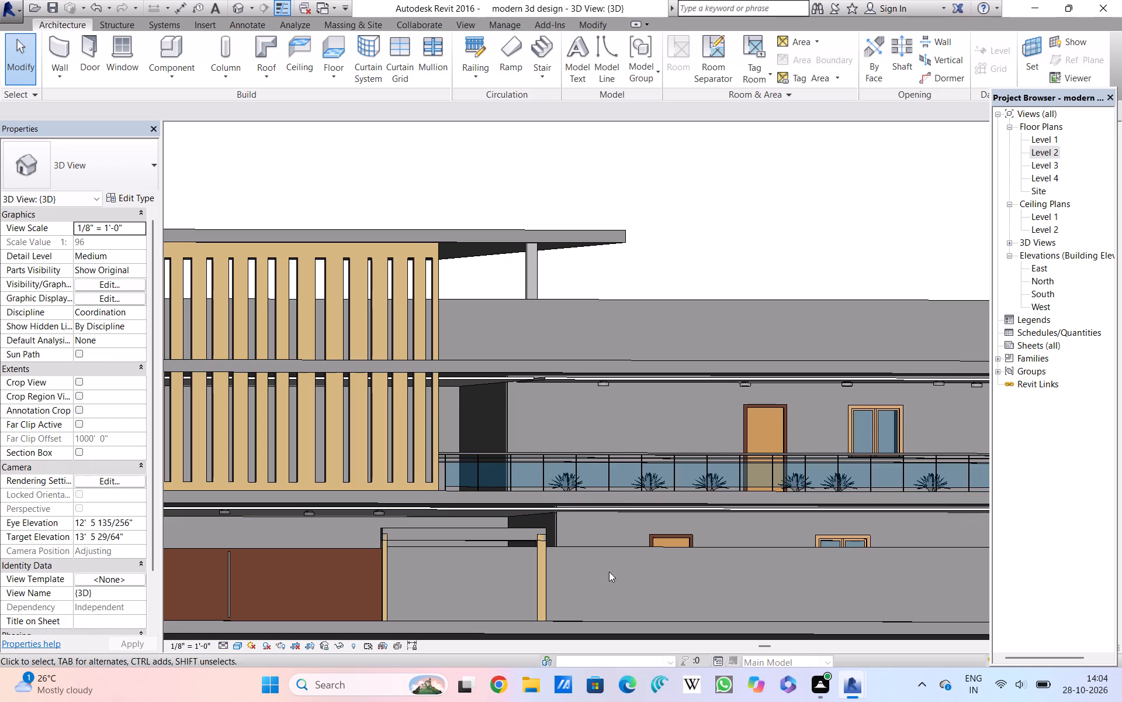
Examine the upper parapet and Level 2 ceiling edge in 3D, both up close and against the whole house front.
{"action": "scroll", "coordinate": [599, 574], "scroll_direction": "down", "scroll_amount": 2}
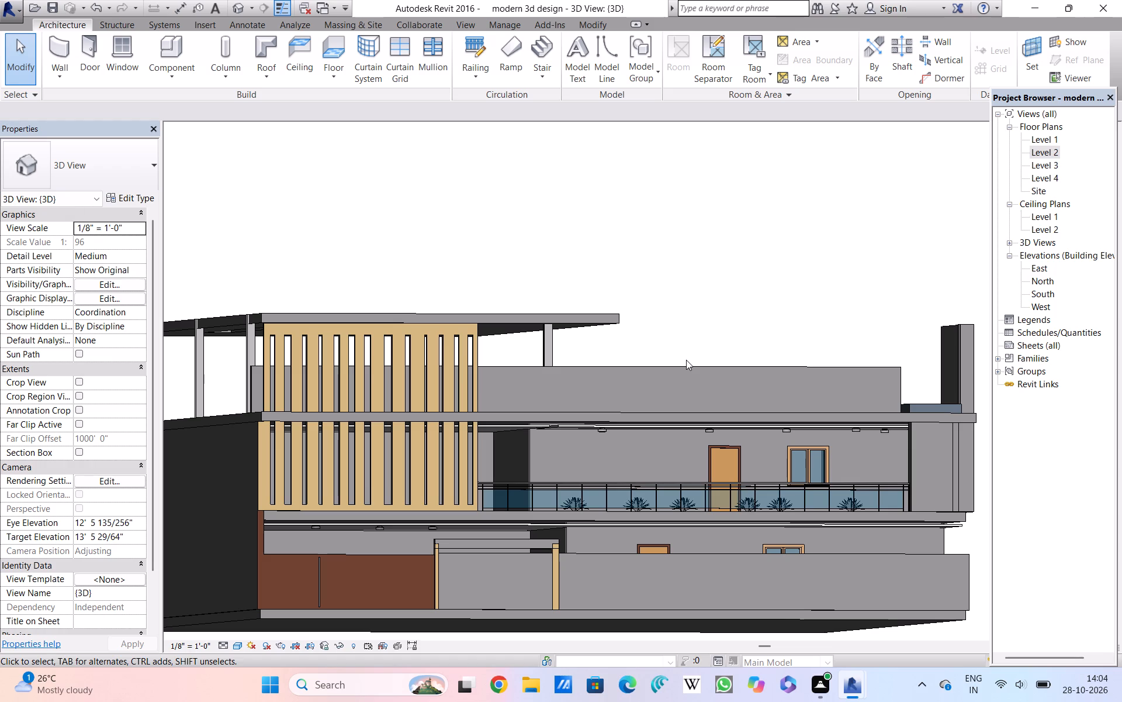
{"action": "scroll", "coordinate": [685, 360], "scroll_direction": "up", "scroll_amount": 3}
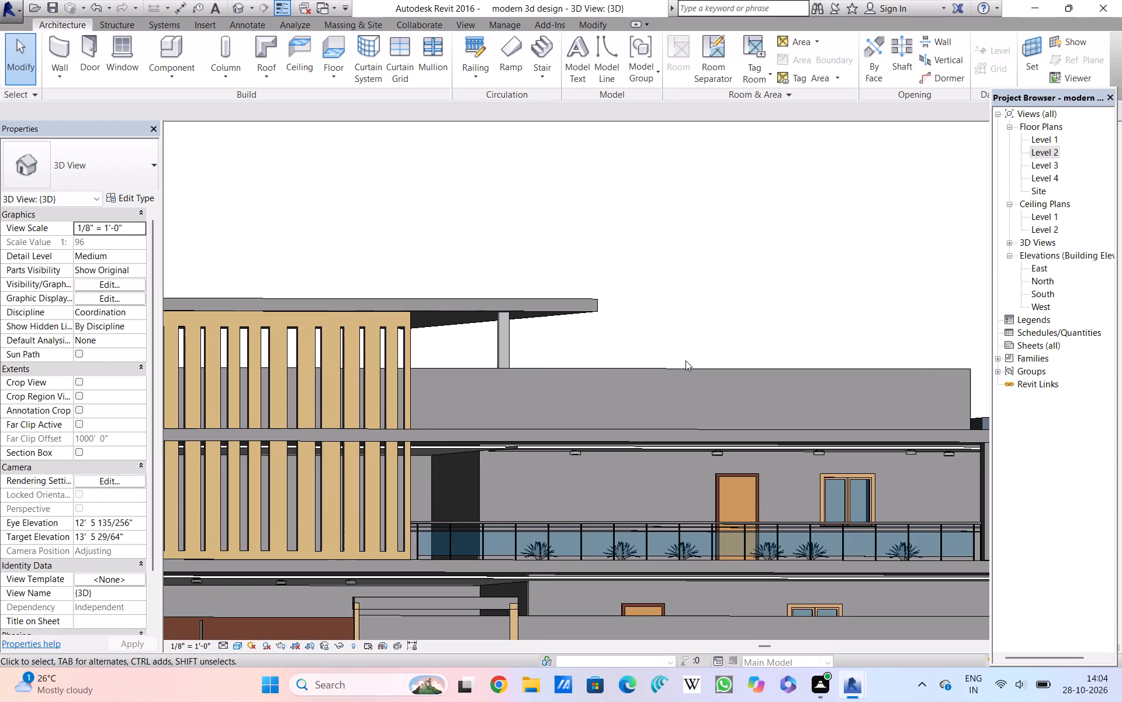
{"action": "scroll", "coordinate": [685, 360], "scroll_direction": "down", "scroll_amount": 3}
{"action": "scroll", "coordinate": [685, 361], "scroll_direction": "up", "scroll_amount": 3}
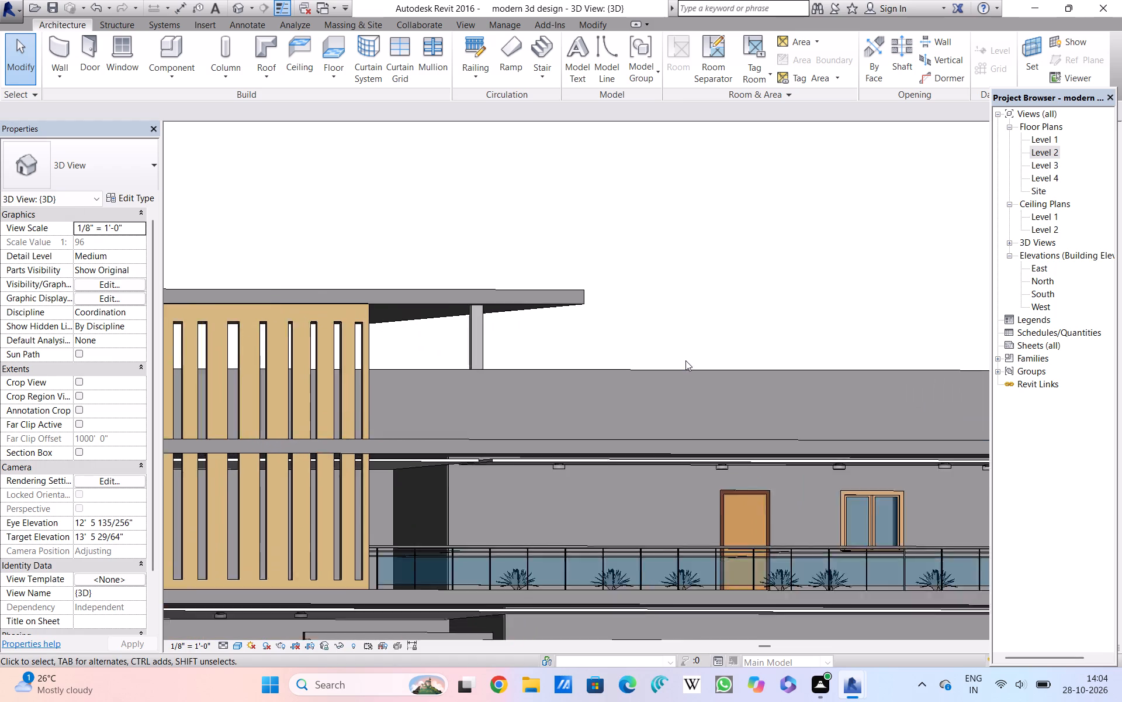
{"action": "scroll", "coordinate": [685, 360], "scroll_direction": "up", "scroll_amount": 3}
{"action": "scroll", "coordinate": [884, 700], "scroll_direction": "up", "scroll_amount": 3}
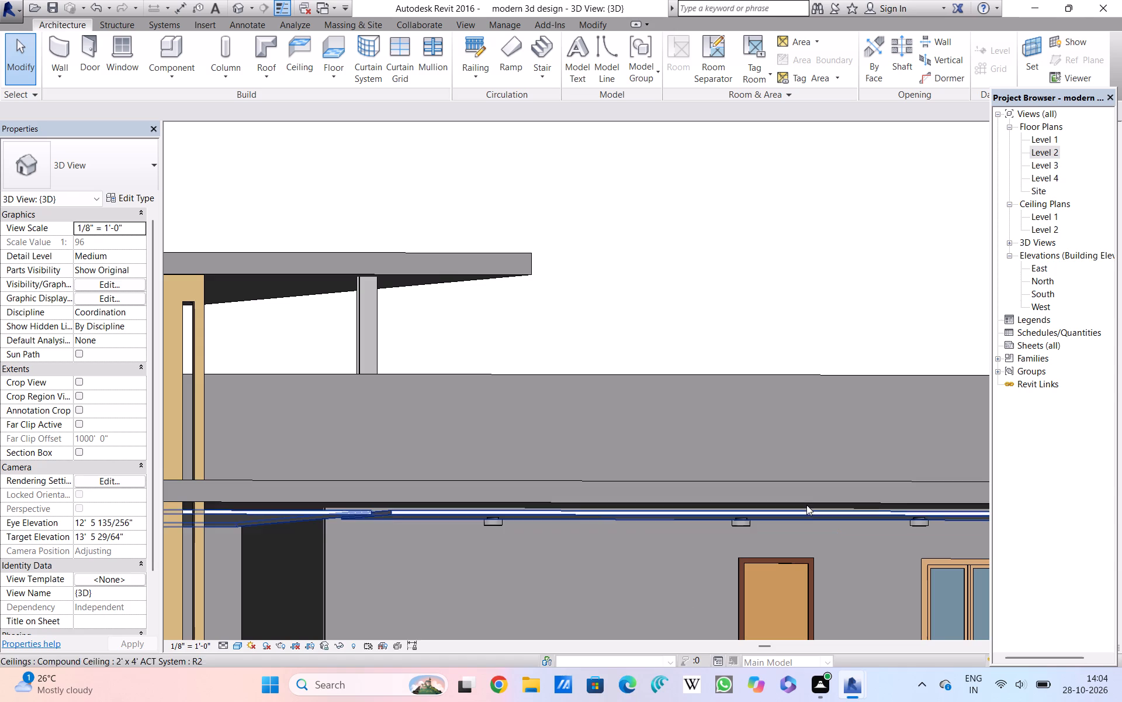
{"action": "scroll", "coordinate": [818, 464], "scroll_direction": "up", "scroll_amount": 2}
{"action": "scroll", "coordinate": [818, 464], "scroll_direction": "down", "scroll_amount": 3}
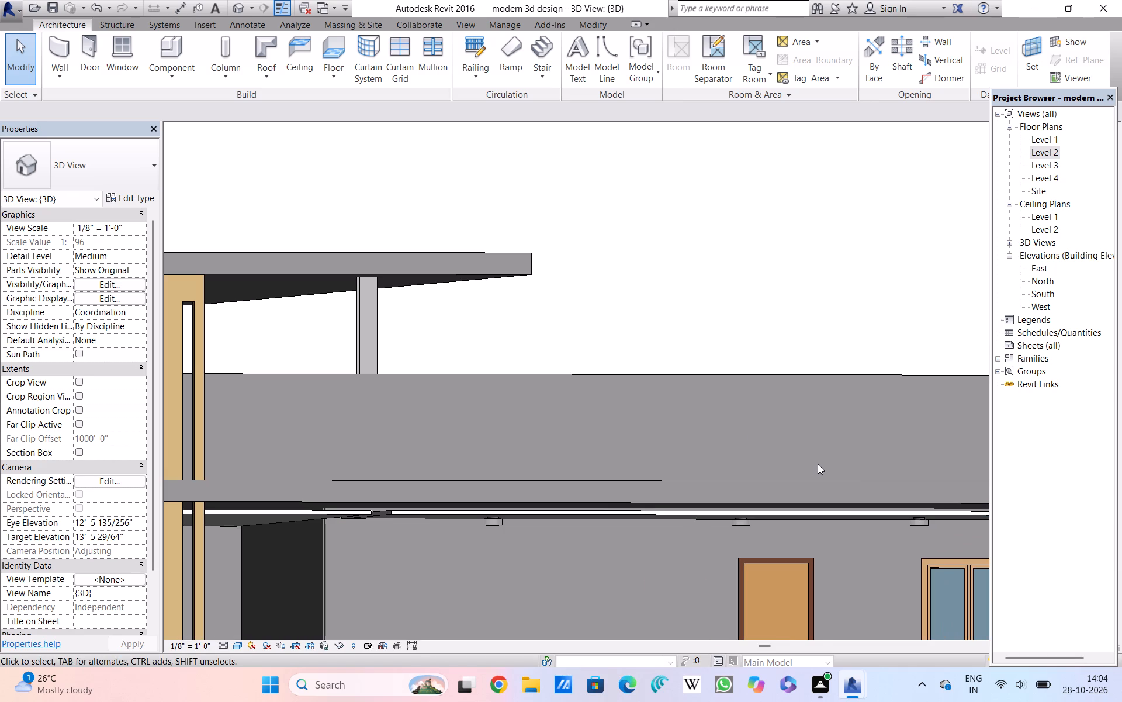
{"action": "scroll", "coordinate": [818, 464], "scroll_direction": "down", "scroll_amount": 4}
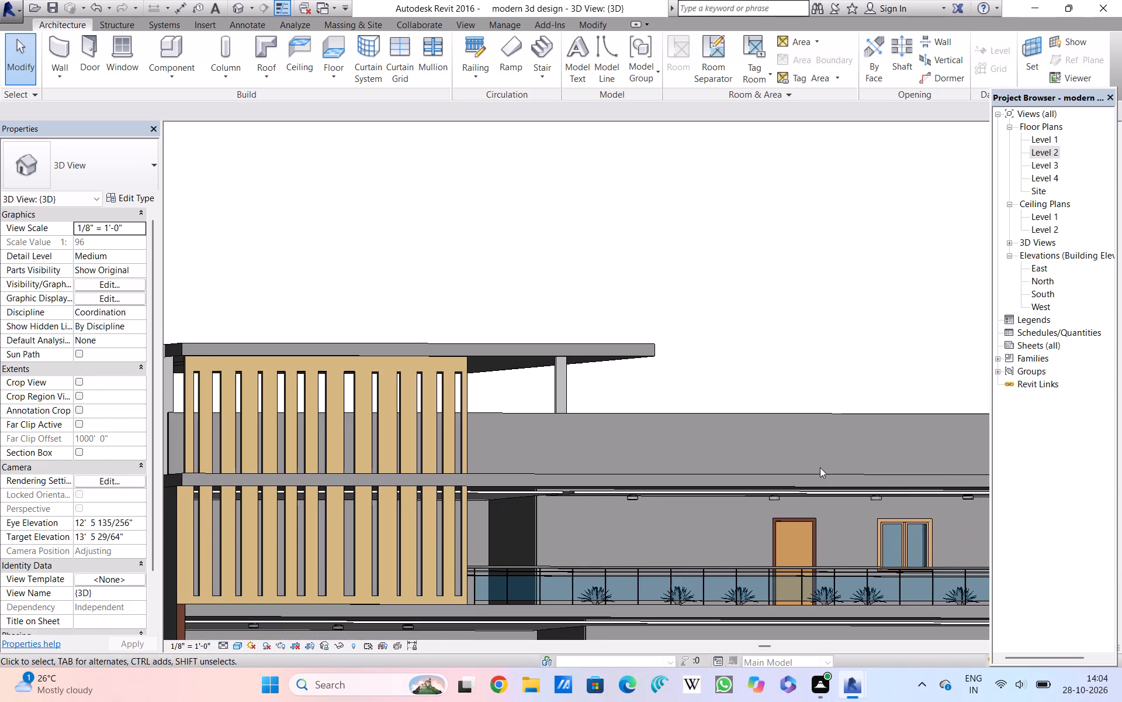
{"action": "scroll", "coordinate": [820, 467], "scroll_direction": "down", "scroll_amount": 1}
{"action": "scroll", "coordinate": [820, 457], "scroll_direction": "up", "scroll_amount": 2}
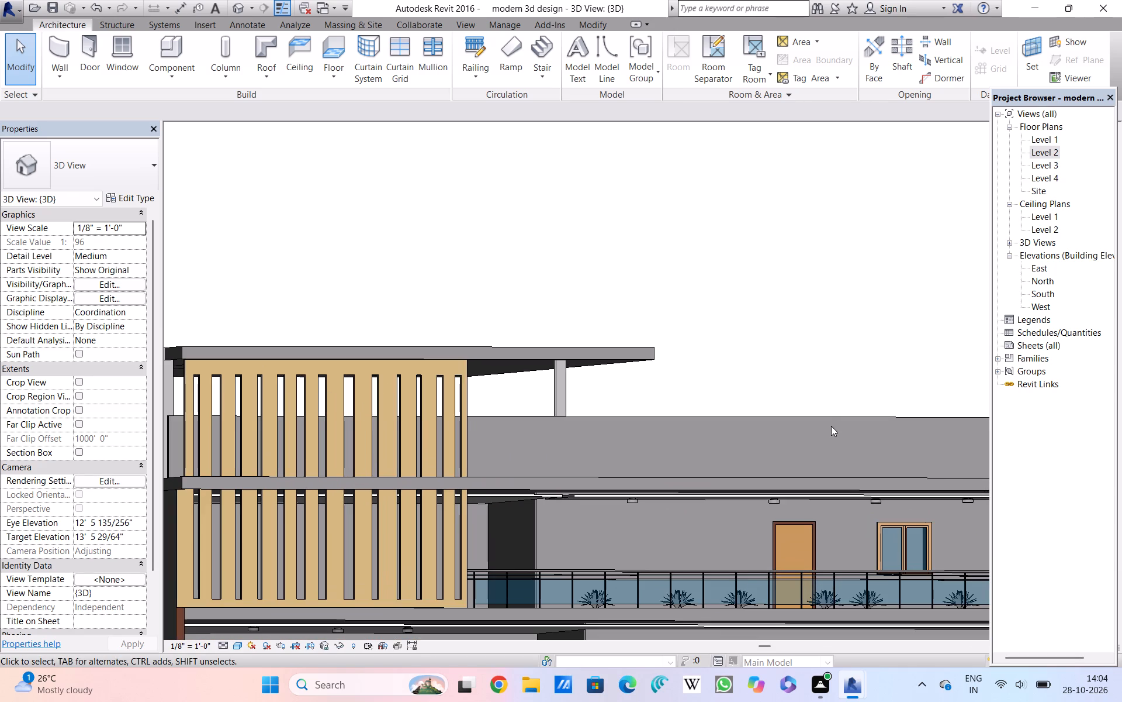
{"action": "scroll", "coordinate": [821, 456], "scroll_direction": "down", "scroll_amount": 3}
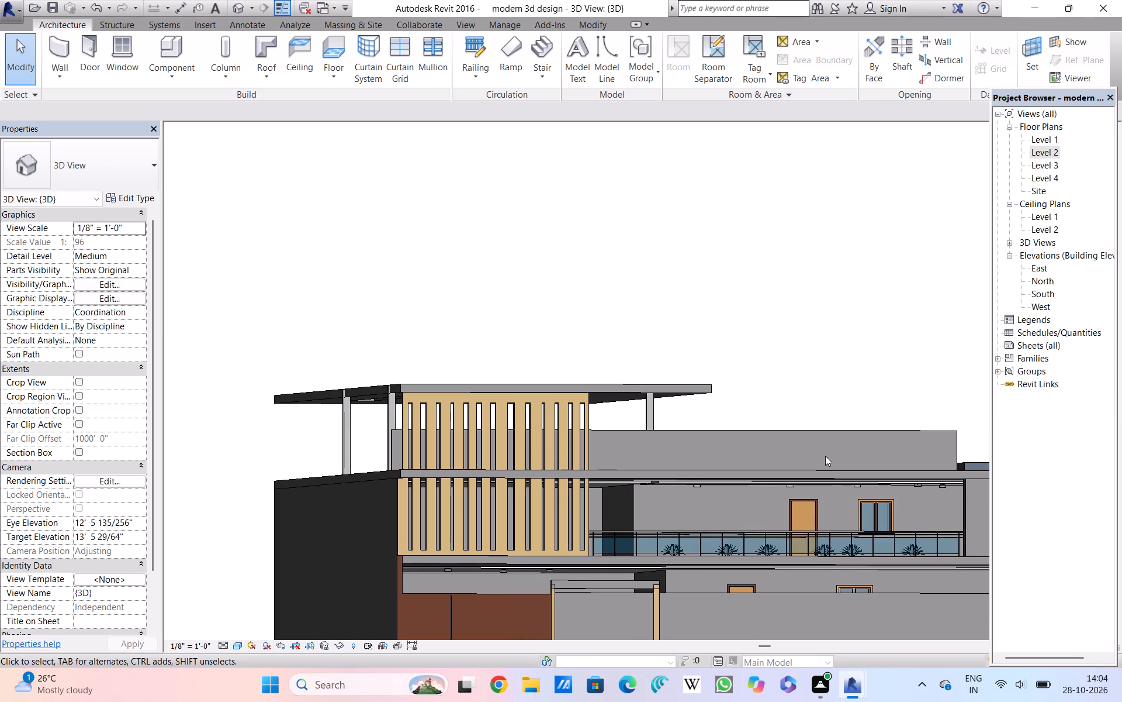
{"action": "middle_click_drag", "start_coordinate": [825, 456], "coordinate": [775, 474]}
{"action": "middle_click_drag", "start_coordinate": [775, 474], "coordinate": [774, 474]}
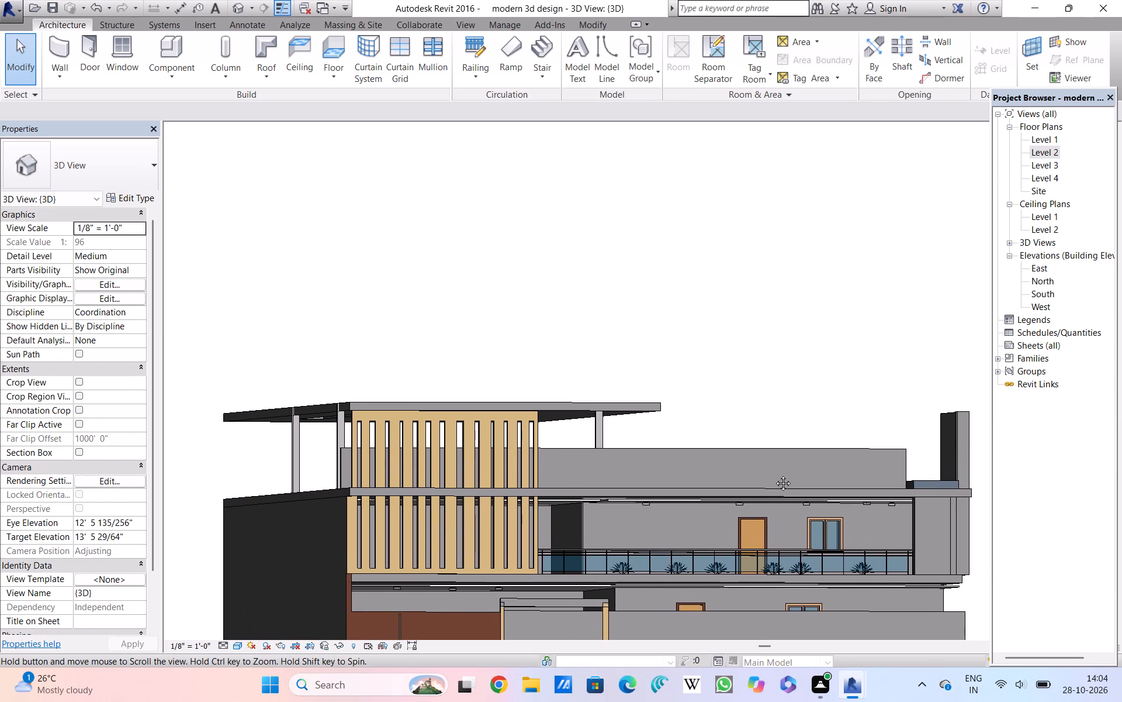
{"action": "middle_click_drag", "start_coordinate": [774, 474], "coordinate": [774, 441]}
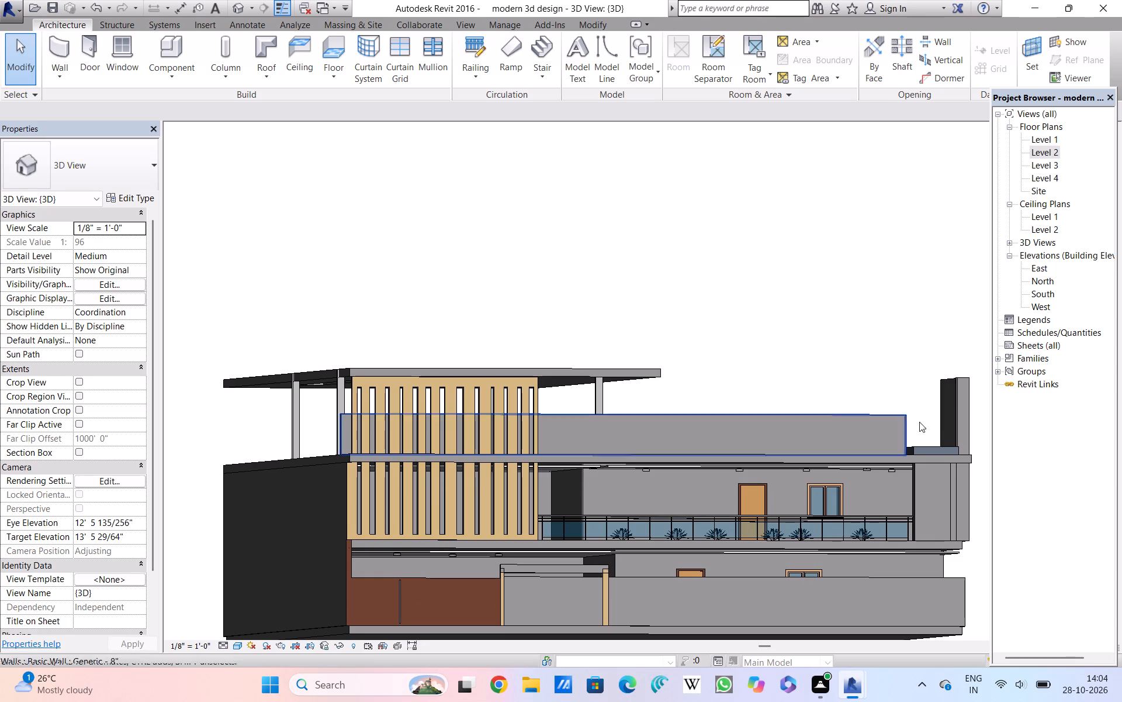
Examine the rooftop end wall and the gap between it and the upper parapet up close in 3D.
{"action": "middle_click_drag", "start_coordinate": [936, 422], "coordinate": [816, 433]}
{"action": "scroll", "coordinate": [812, 432], "scroll_direction": "up", "scroll_amount": 4}
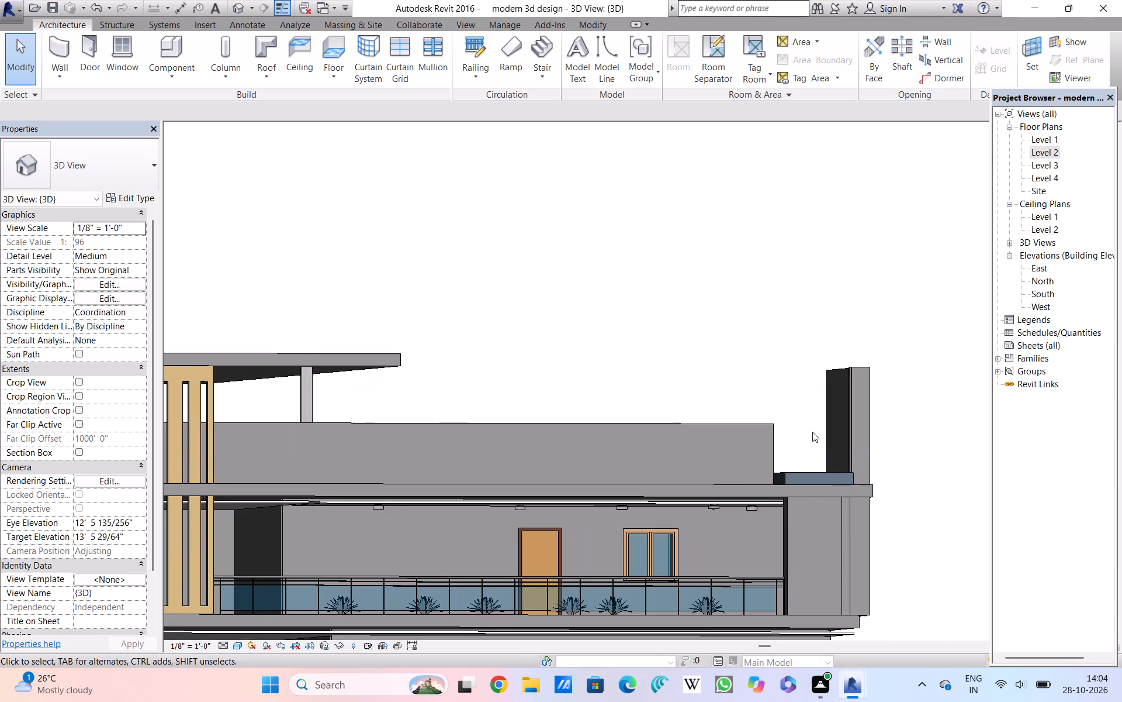
{"action": "scroll", "coordinate": [812, 432], "scroll_direction": "up", "scroll_amount": 4}
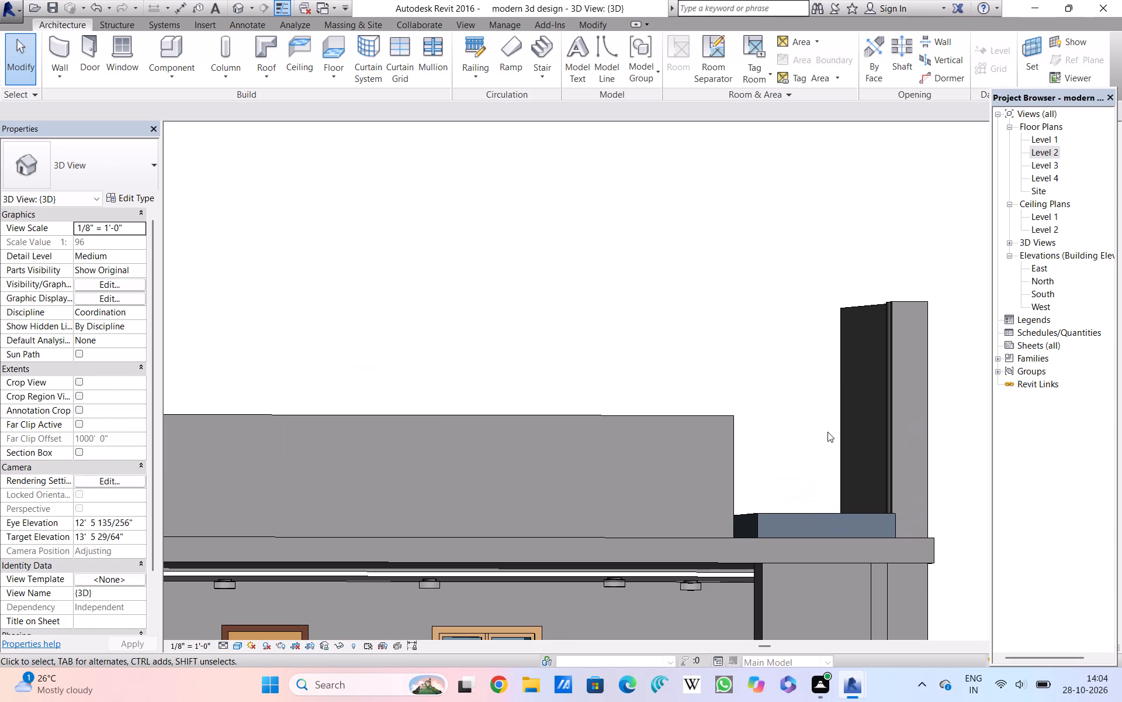
{"action": "scroll", "coordinate": [843, 428], "scroll_direction": "up", "scroll_amount": 3}
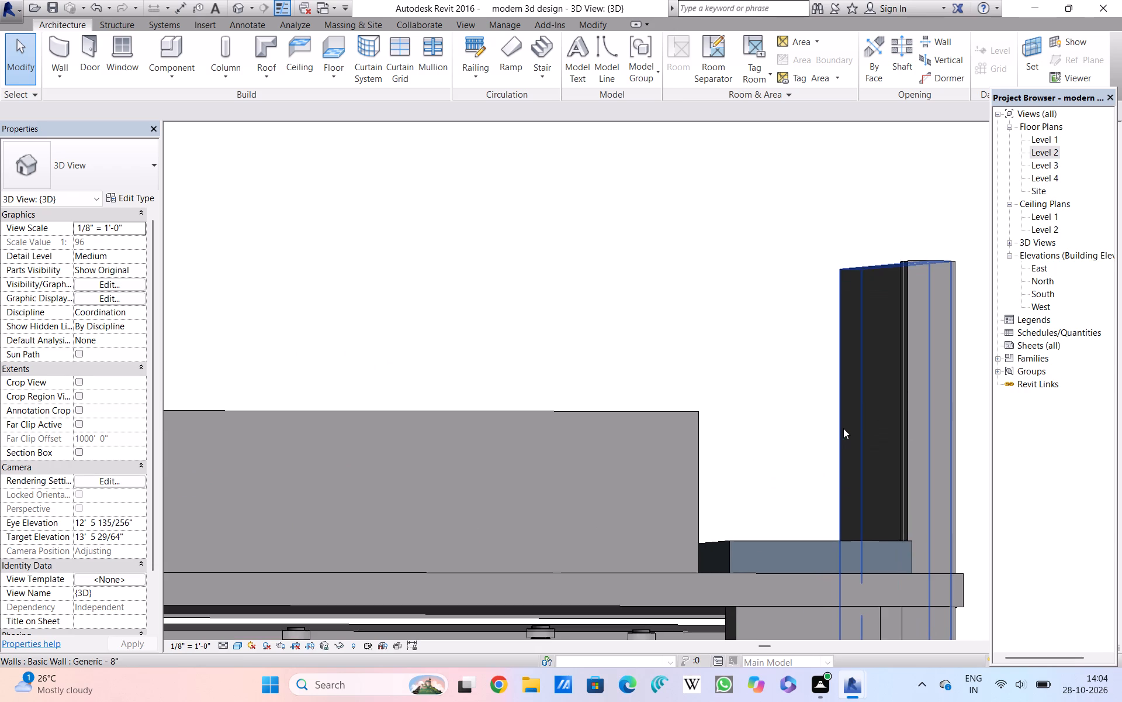
{"action": "scroll", "coordinate": [811, 427], "scroll_direction": "up", "scroll_amount": 3}
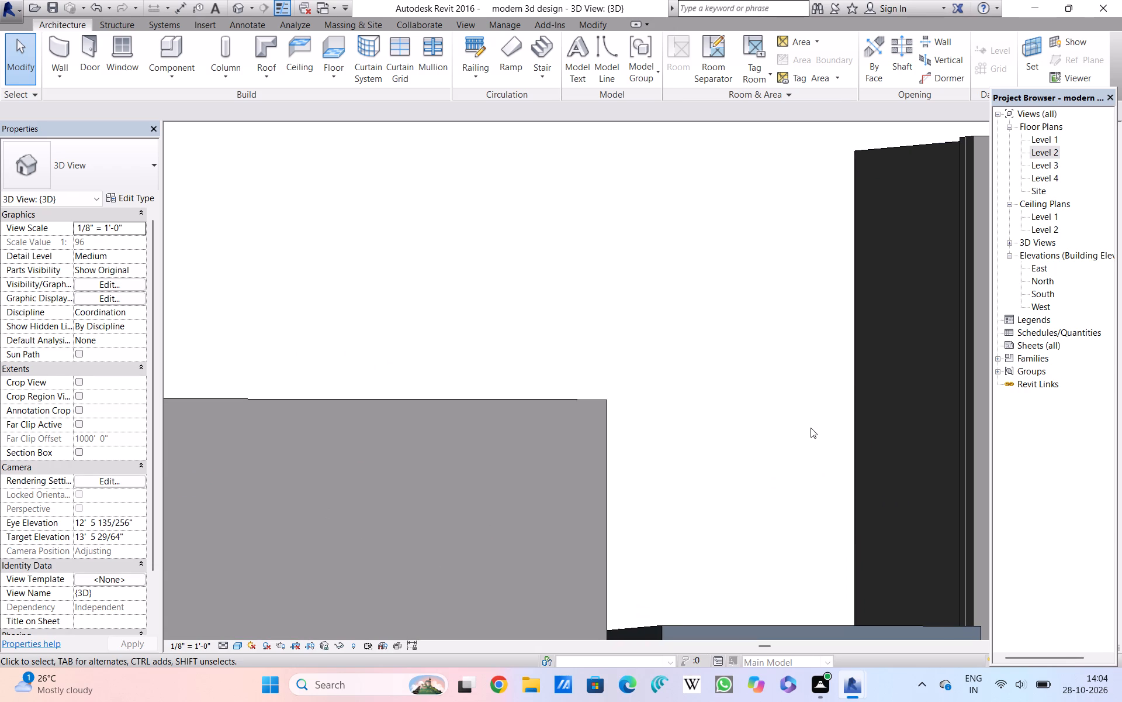
{"action": "scroll", "coordinate": [811, 428], "scroll_direction": "up", "scroll_amount": 6}
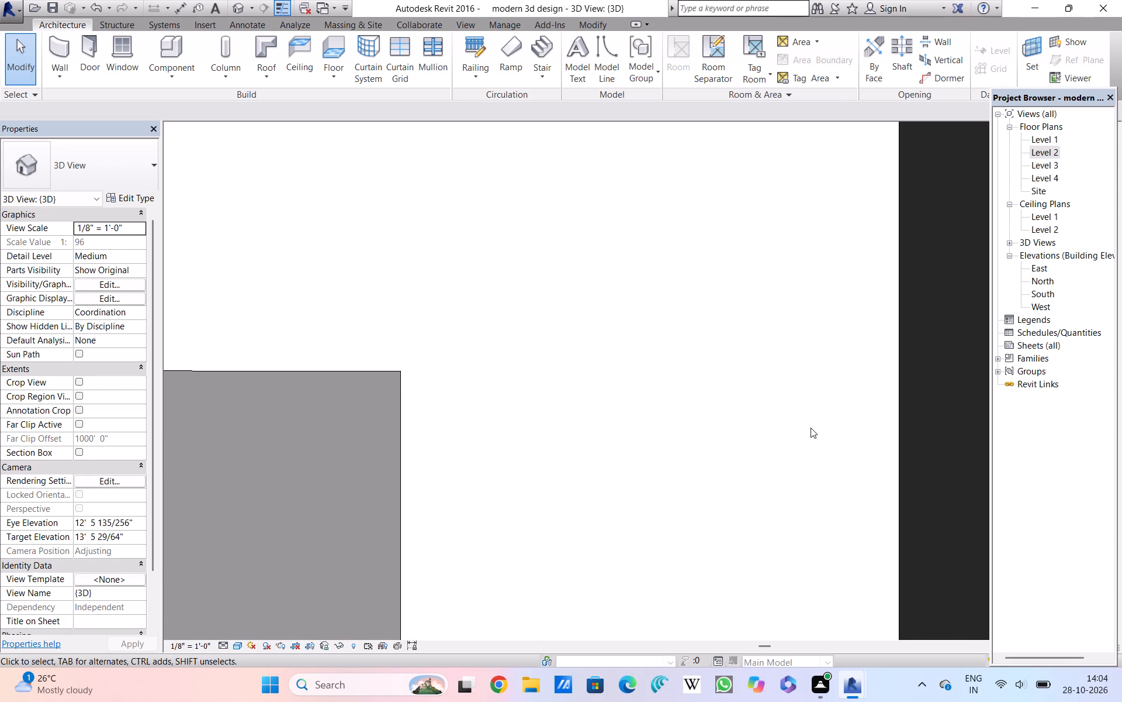
{"action": "scroll", "coordinate": [811, 428], "scroll_direction": "down", "scroll_amount": 13}
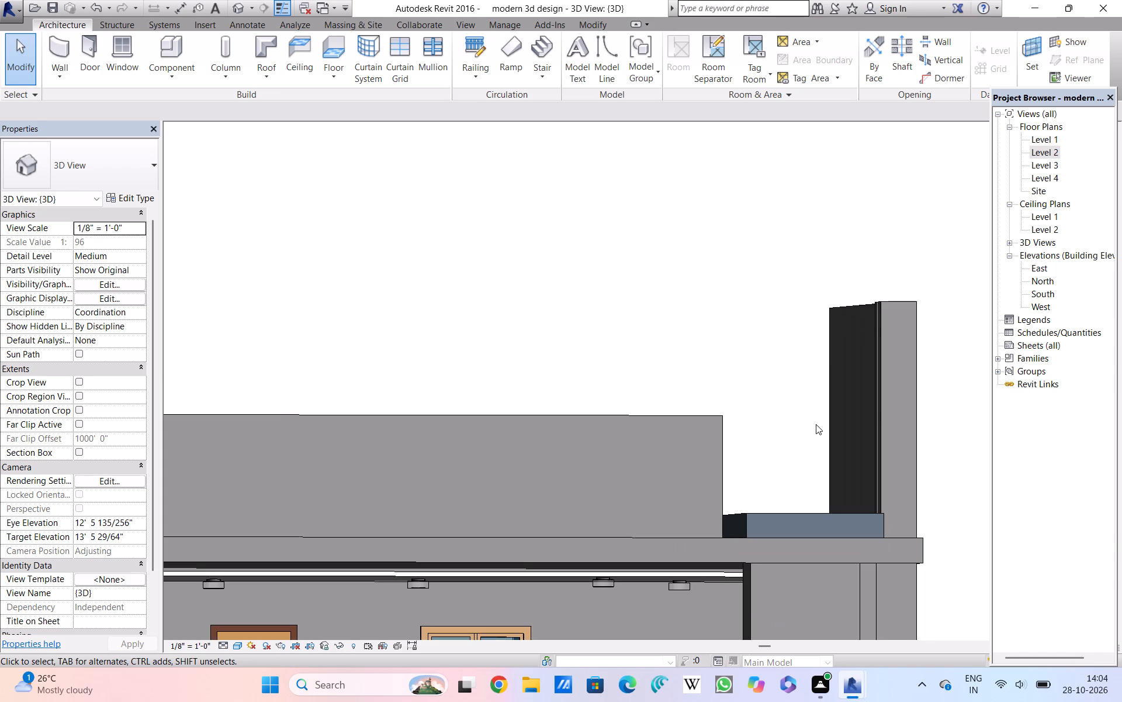
{"action": "scroll", "coordinate": [816, 424], "scroll_direction": "down", "scroll_amount": 1}
Examine the front in 3D along the upper parapet from the rooftop end wall to the roof canopy and slatted screen.
{"action": "middle_click_drag", "start_coordinate": [816, 425], "coordinate": [936, 426]}
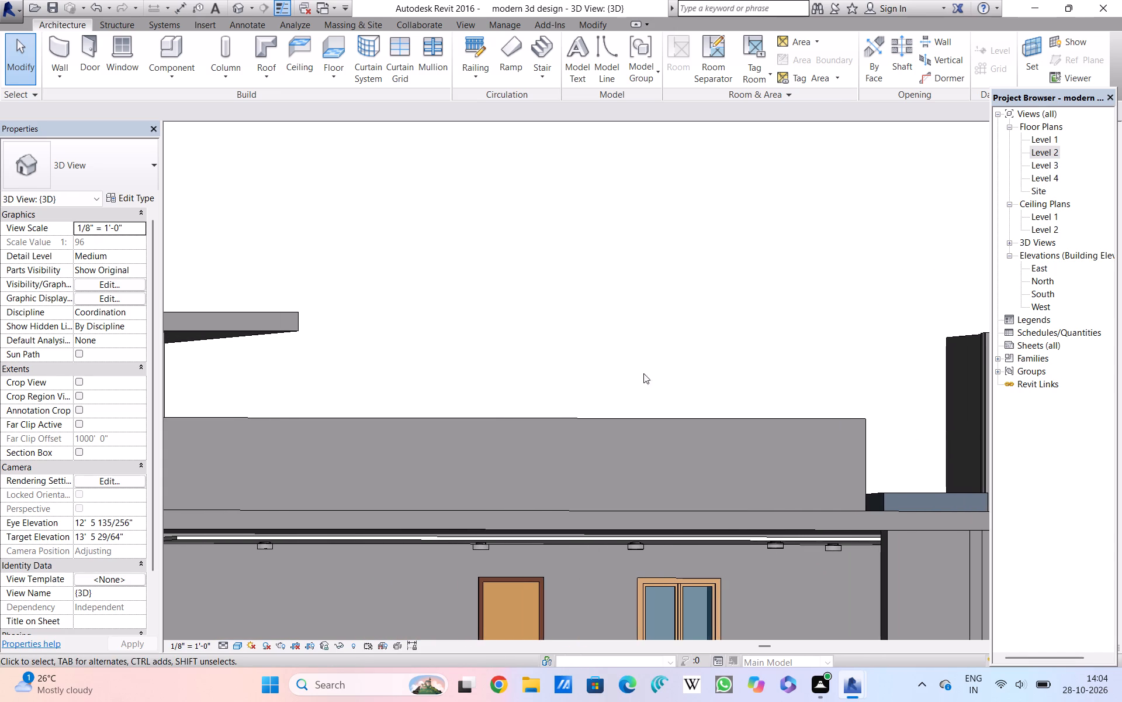
{"action": "middle_click_drag", "start_coordinate": [659, 351], "coordinate": [792, 351]}
{"action": "middle_click_drag", "start_coordinate": [676, 368], "coordinate": [681, 369]}
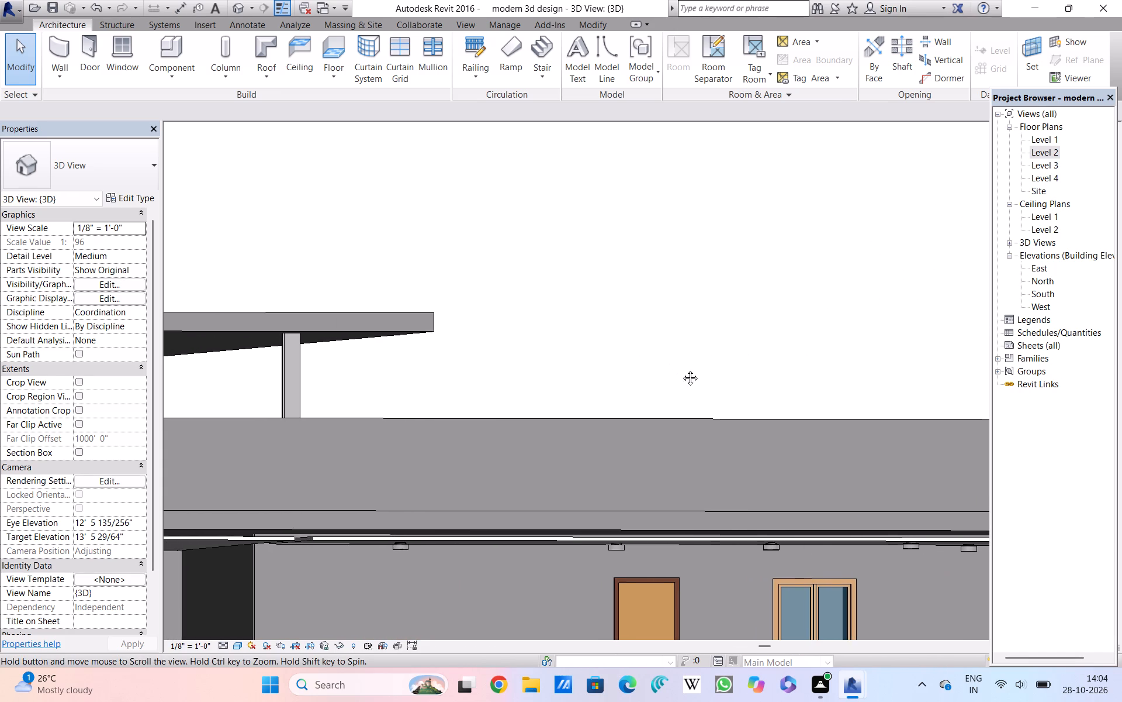
{"action": "middle_click_drag", "start_coordinate": [681, 369], "coordinate": [781, 369]}
{"action": "scroll", "coordinate": [539, 374], "scroll_direction": "down", "scroll_amount": 2}
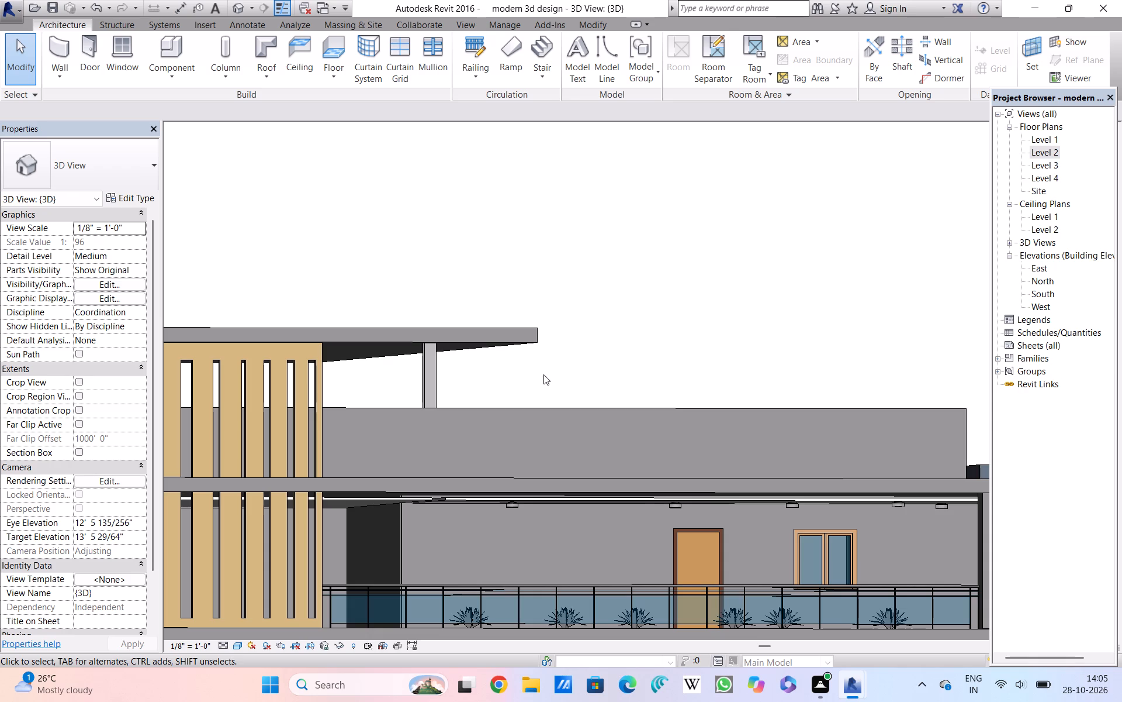
{"action": "scroll", "coordinate": [543, 374], "scroll_direction": "up", "scroll_amount": 2}
{"action": "scroll", "coordinate": [543, 374], "scroll_direction": "down", "scroll_amount": 2}
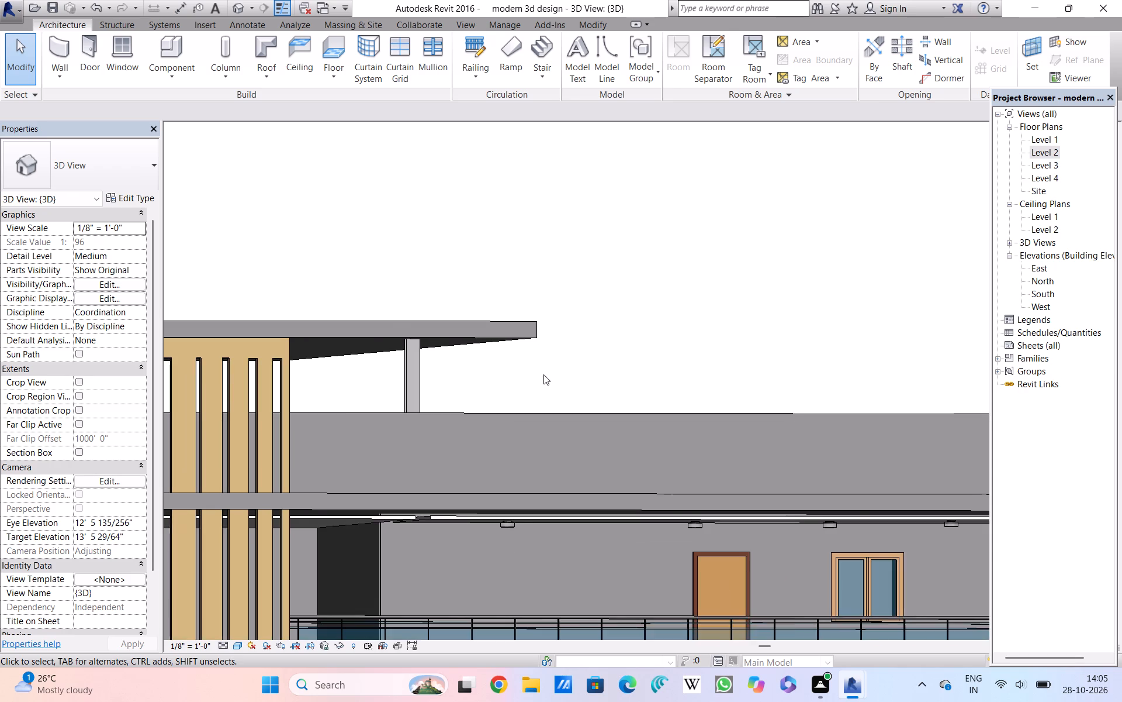
{"action": "scroll", "coordinate": [543, 374], "scroll_direction": "down", "scroll_amount": 4}
{"action": "middle_click_drag", "start_coordinate": [543, 375], "coordinate": [701, 380]}
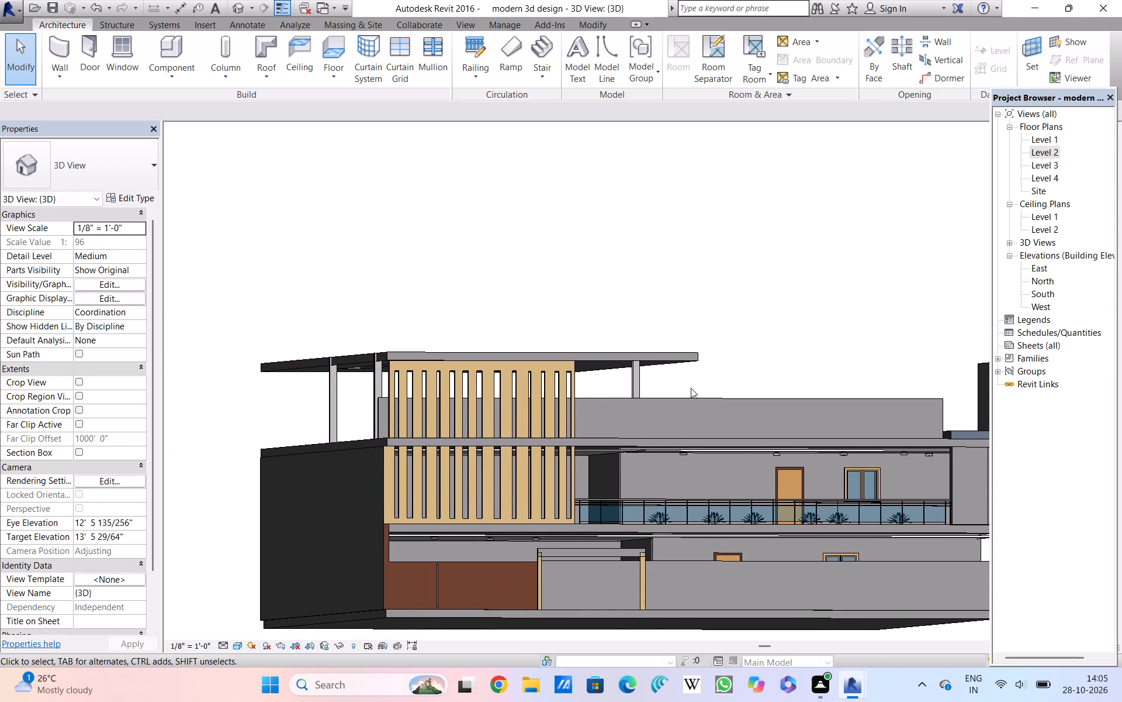
Examine the whole house front in 3D, then the Level 2 balcony's ceiling edge and light fixtures up close.
{"action": "scroll", "coordinate": [728, 360], "scroll_direction": "up", "scroll_amount": 2}
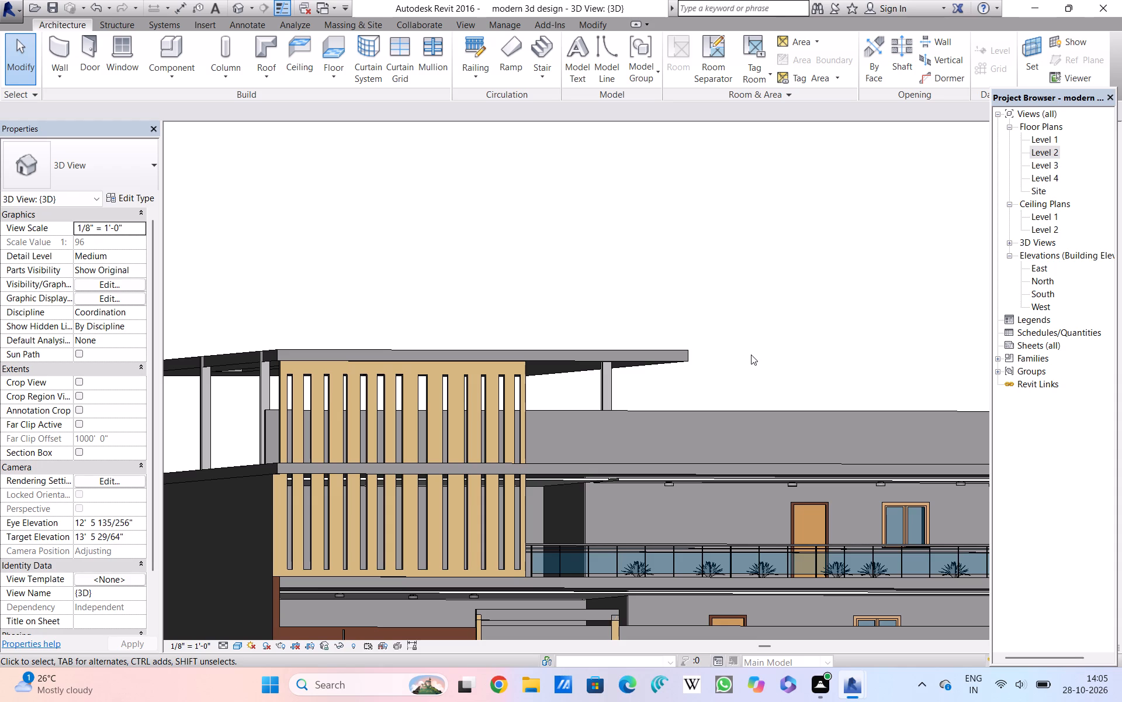
{"action": "scroll", "coordinate": [751, 355], "scroll_direction": "up", "scroll_amount": 5}
{"action": "scroll", "coordinate": [751, 355], "scroll_direction": "down", "scroll_amount": 8}
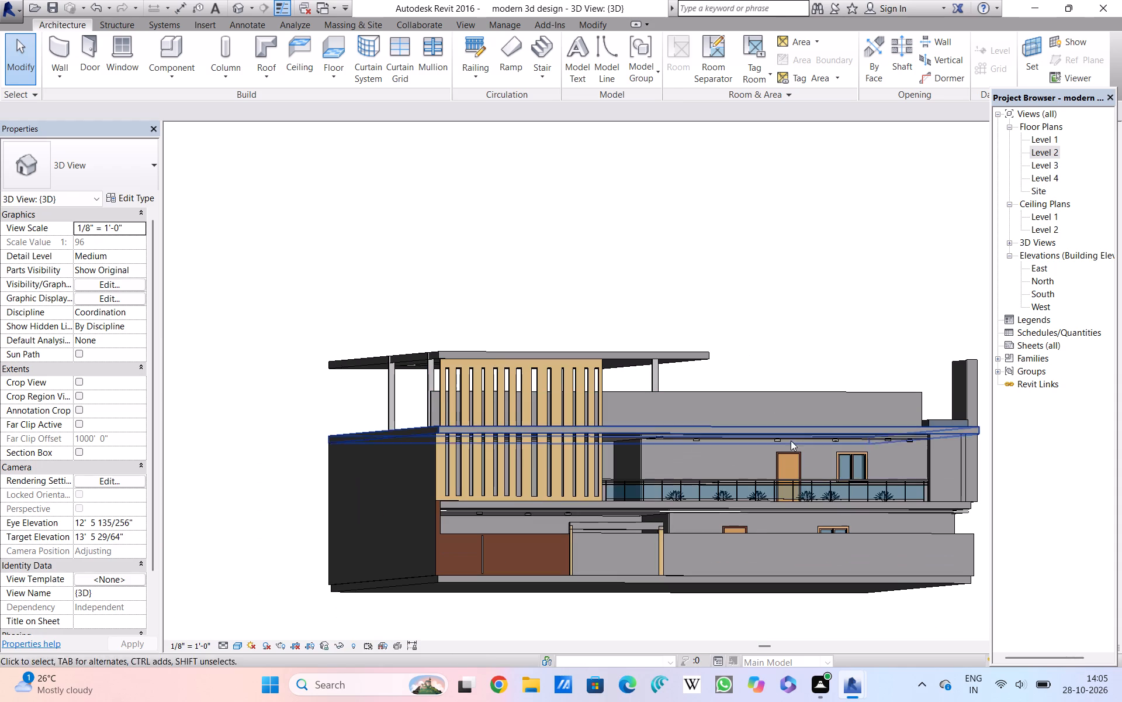
{"action": "scroll", "coordinate": [776, 462], "scroll_direction": "up", "scroll_amount": 6}
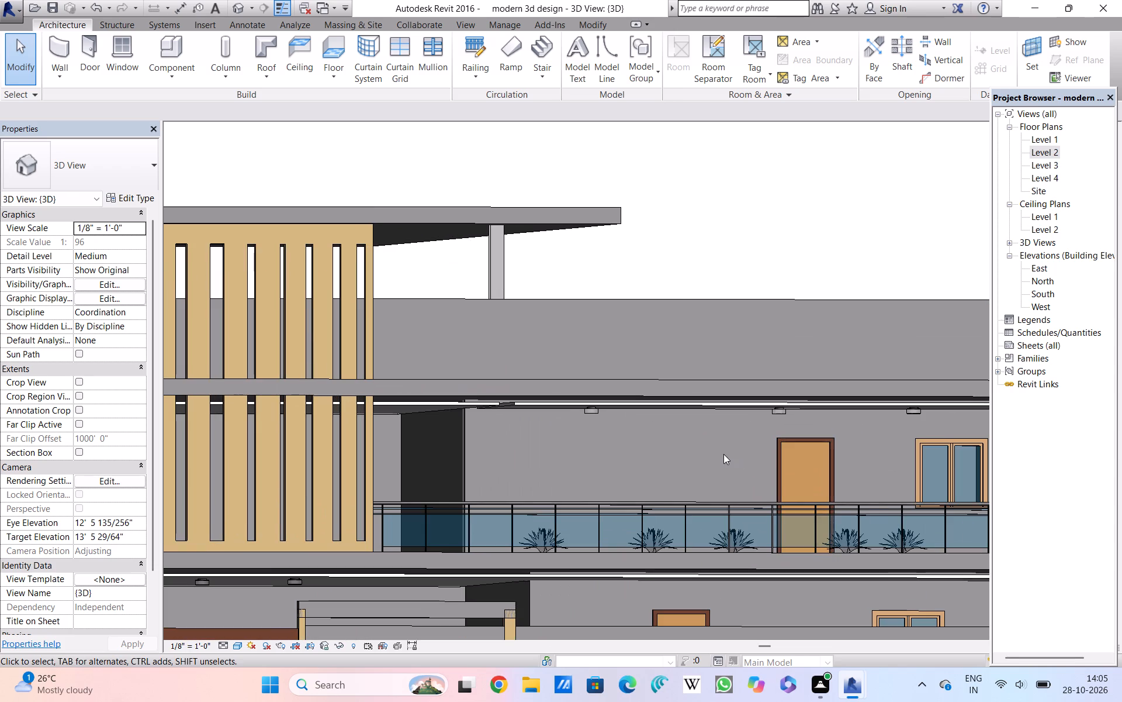
{"action": "scroll", "coordinate": [723, 454], "scroll_direction": "up", "scroll_amount": 9}
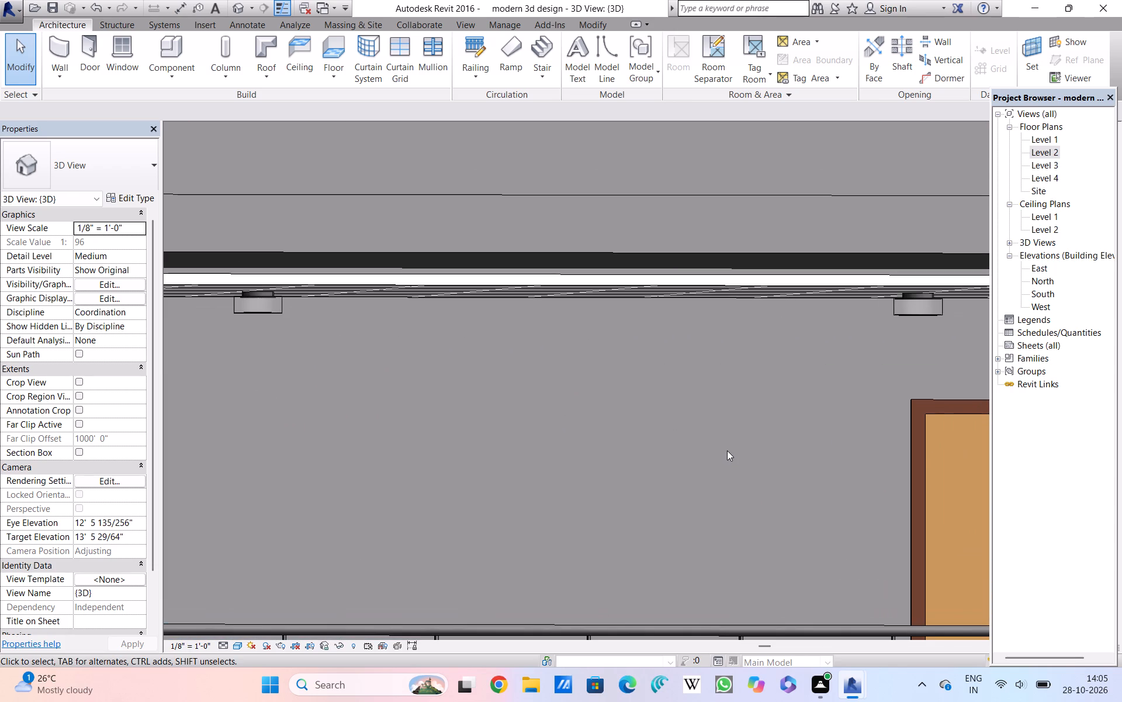
Examine the Level 2 balcony in 3D, from the slatted screen along the ceiling lights, door, window, railing and plants.
{"action": "scroll", "coordinate": [727, 450], "scroll_direction": "down", "scroll_amount": 10}
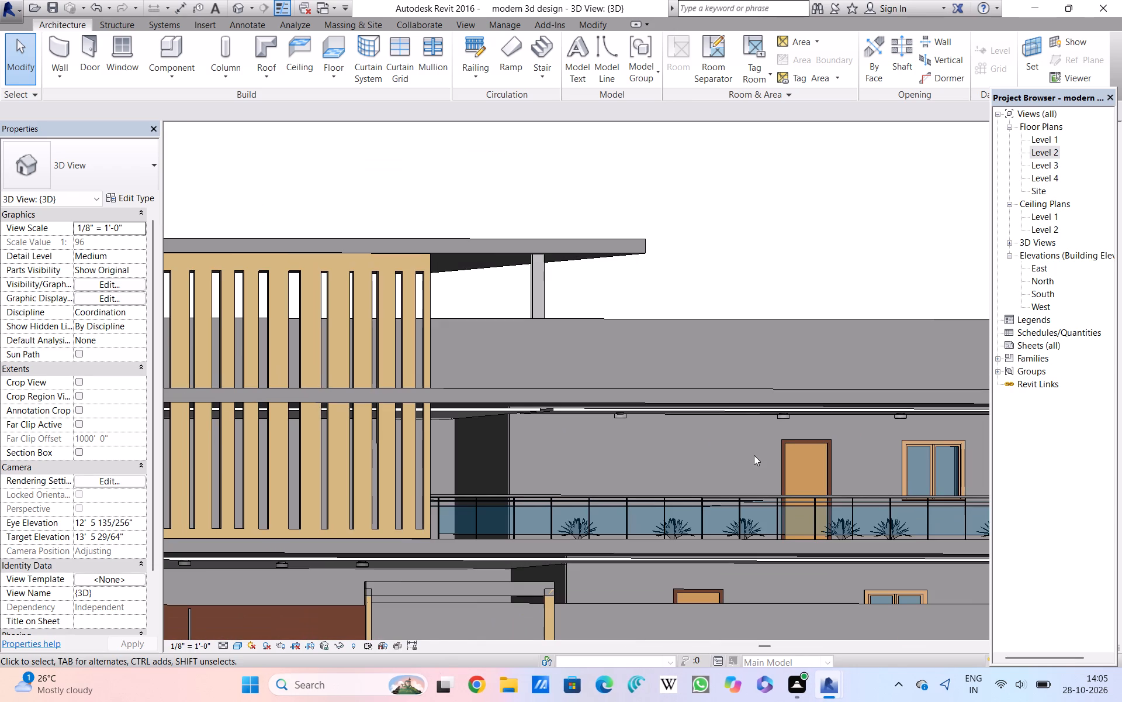
{"action": "middle_click_drag", "start_coordinate": [754, 455], "coordinate": [683, 457]}
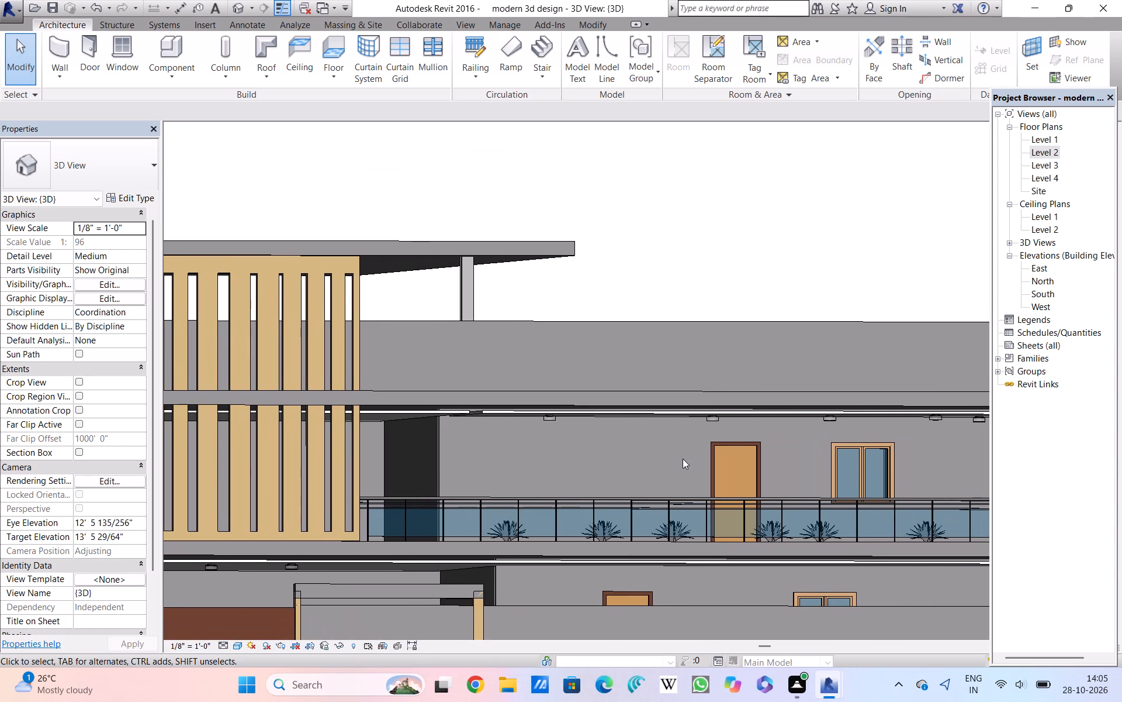
{"action": "scroll", "coordinate": [683, 459], "scroll_direction": "down", "scroll_amount": 4}
{"action": "middle_click_drag", "start_coordinate": [683, 459], "coordinate": [728, 461]}
{"action": "middle_click_drag", "start_coordinate": [728, 461], "coordinate": [715, 463]}
{"action": "scroll", "coordinate": [715, 463], "scroll_direction": "up", "scroll_amount": 8}
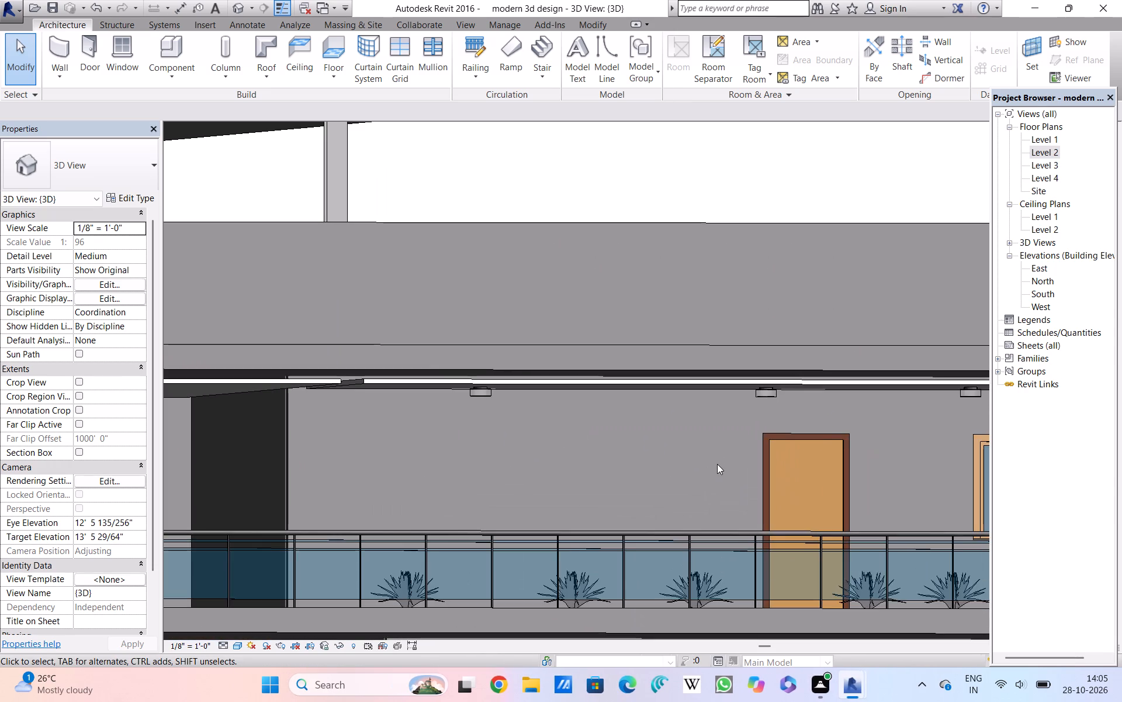
{"action": "scroll", "coordinate": [717, 464], "scroll_direction": "down", "scroll_amount": 2}
{"action": "scroll", "coordinate": [718, 464], "scroll_direction": "up", "scroll_amount": 3}
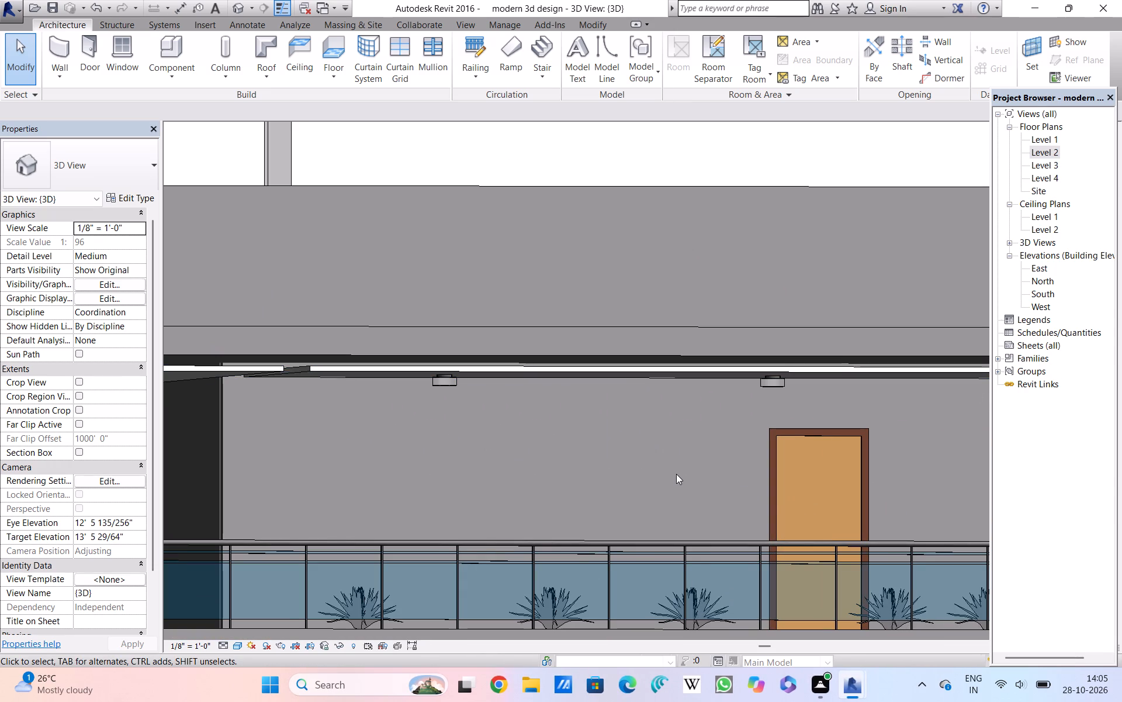
{"action": "scroll", "coordinate": [676, 474], "scroll_direction": "down", "scroll_amount": 4}
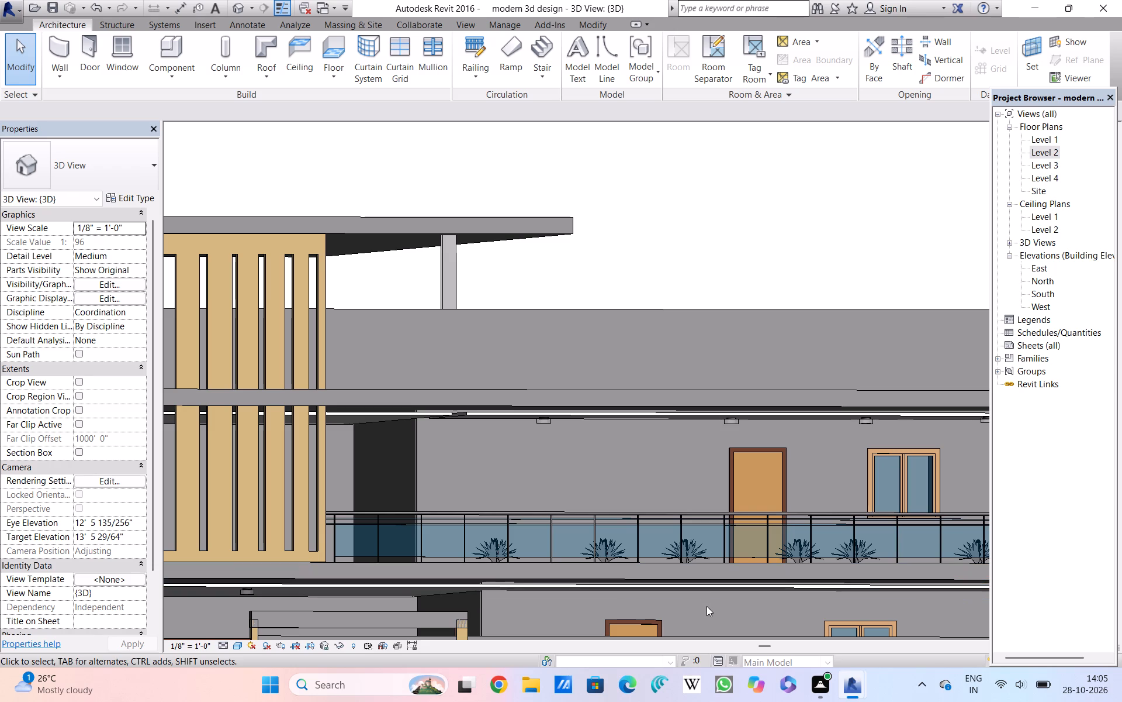
Examine the whole house front in 3D from higher and lower angles, including the slatted screen and the balcony ceiling underside.
{"action": "middle_click_drag", "start_coordinate": [707, 606], "coordinate": [731, 472]}
{"action": "scroll", "coordinate": [731, 472], "scroll_direction": "down", "scroll_amount": 5}
{"action": "middle_click_drag", "start_coordinate": [731, 474], "coordinate": [725, 492]}
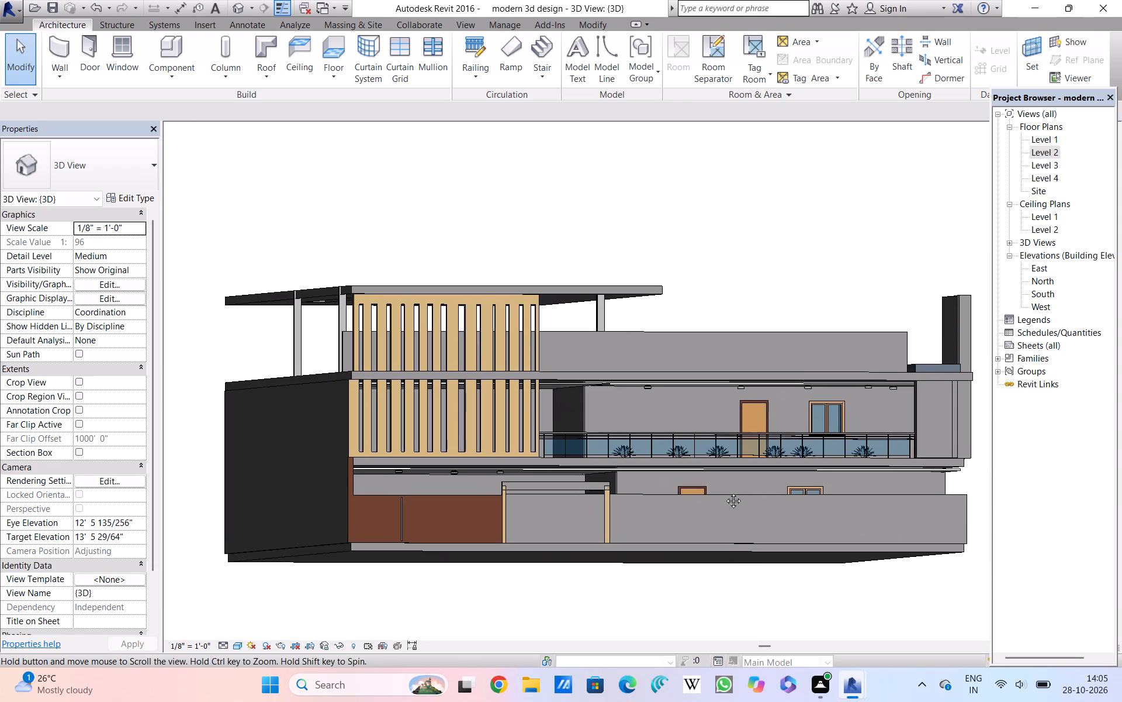
{"action": "middle_click_drag", "start_coordinate": [725, 492], "coordinate": [690, 563]}
{"action": "middle_click_drag", "start_coordinate": [700, 565], "coordinate": [719, 581]}
{"action": "scroll", "coordinate": [714, 578], "scroll_direction": "down", "scroll_amount": 3}
{"action": "middle_click_drag", "start_coordinate": [711, 578], "coordinate": [709, 577]}
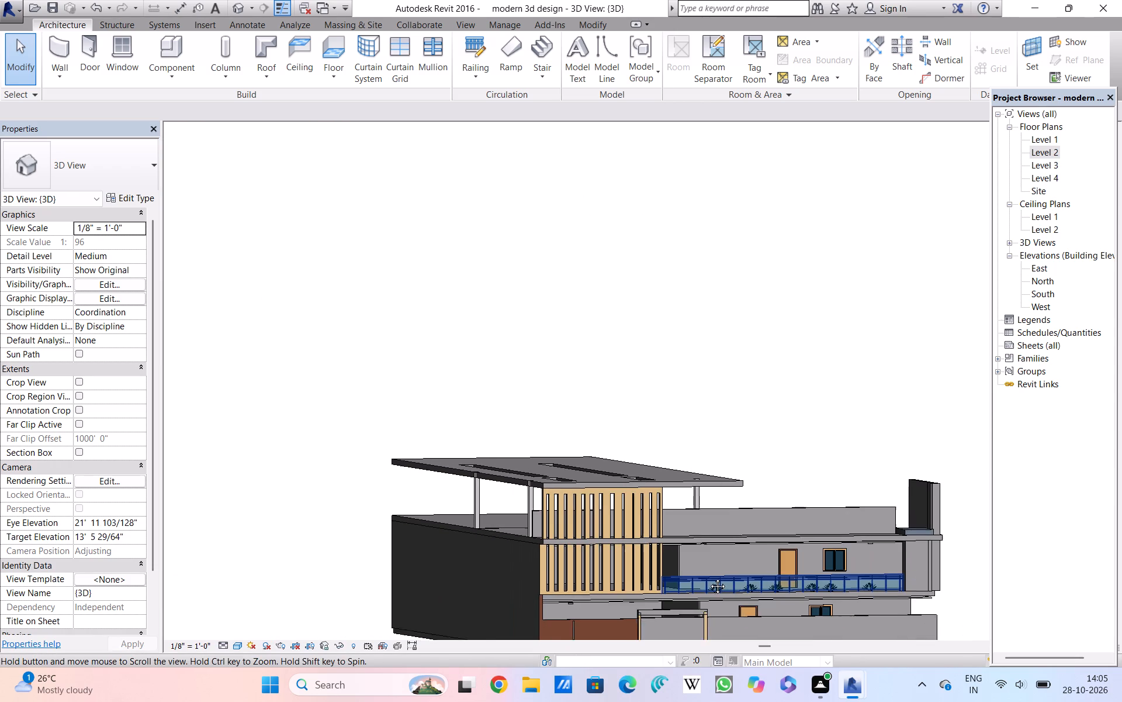
{"action": "middle_click_drag", "start_coordinate": [709, 577], "coordinate": [673, 511]}
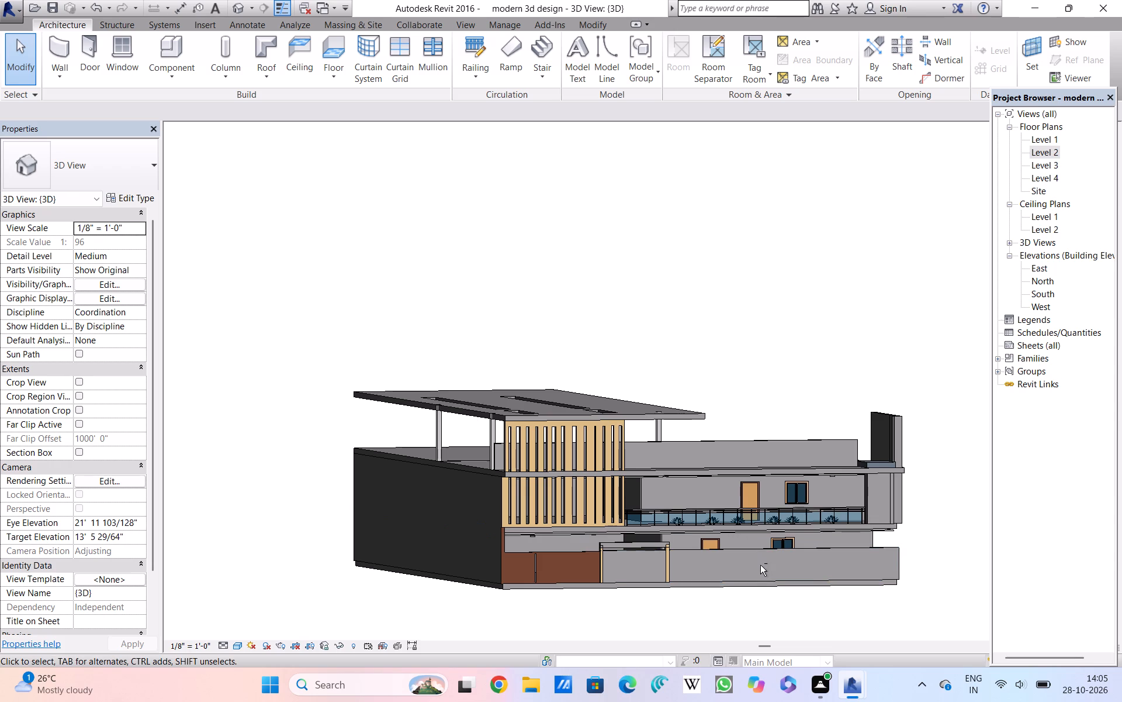
{"action": "middle_click_drag", "start_coordinate": [760, 565], "coordinate": [762, 535], "text": "shift"}
{"action": "scroll", "coordinate": [743, 426], "scroll_direction": "up", "scroll_amount": 1}
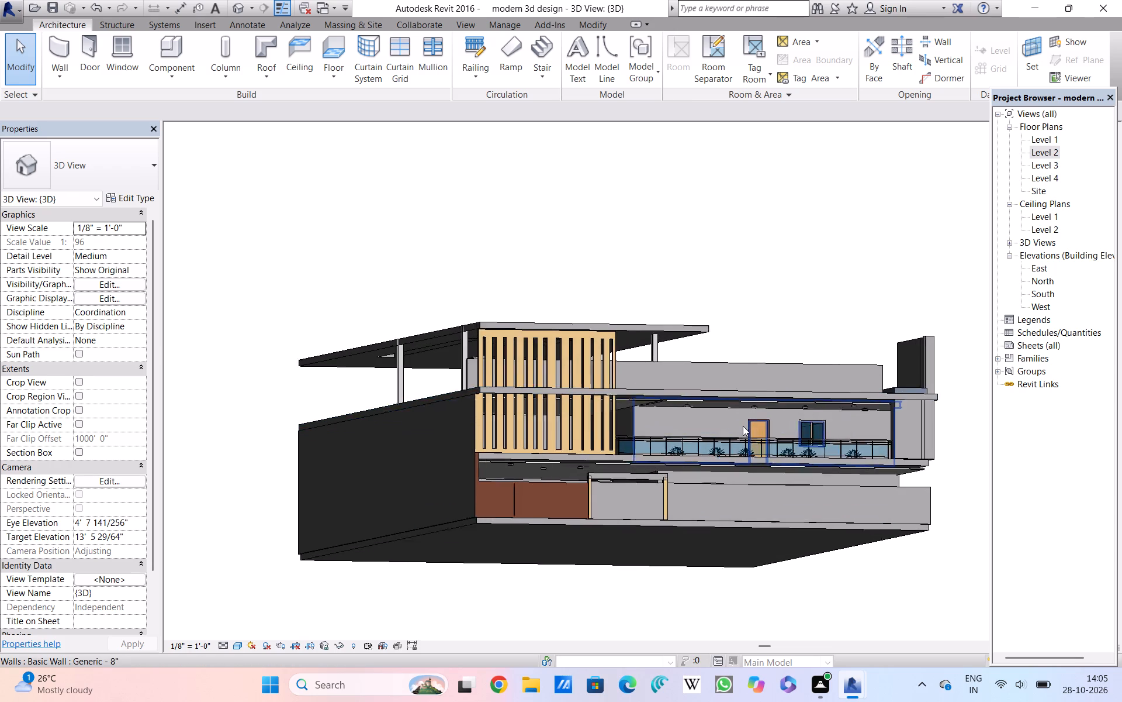
{"action": "scroll", "coordinate": [743, 426], "scroll_direction": "up", "scroll_amount": 10}
{"action": "scroll", "coordinate": [730, 432], "scroll_direction": "down", "scroll_amount": 2}
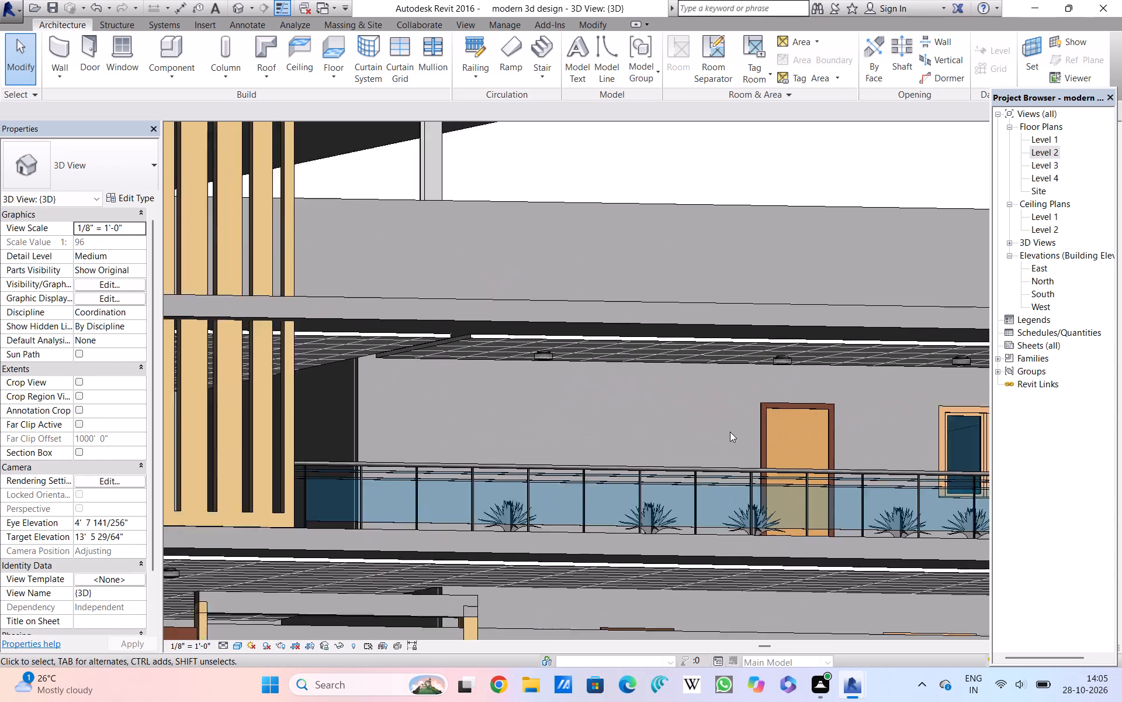
{"action": "scroll", "coordinate": [730, 432], "scroll_direction": "down", "scroll_amount": 2}
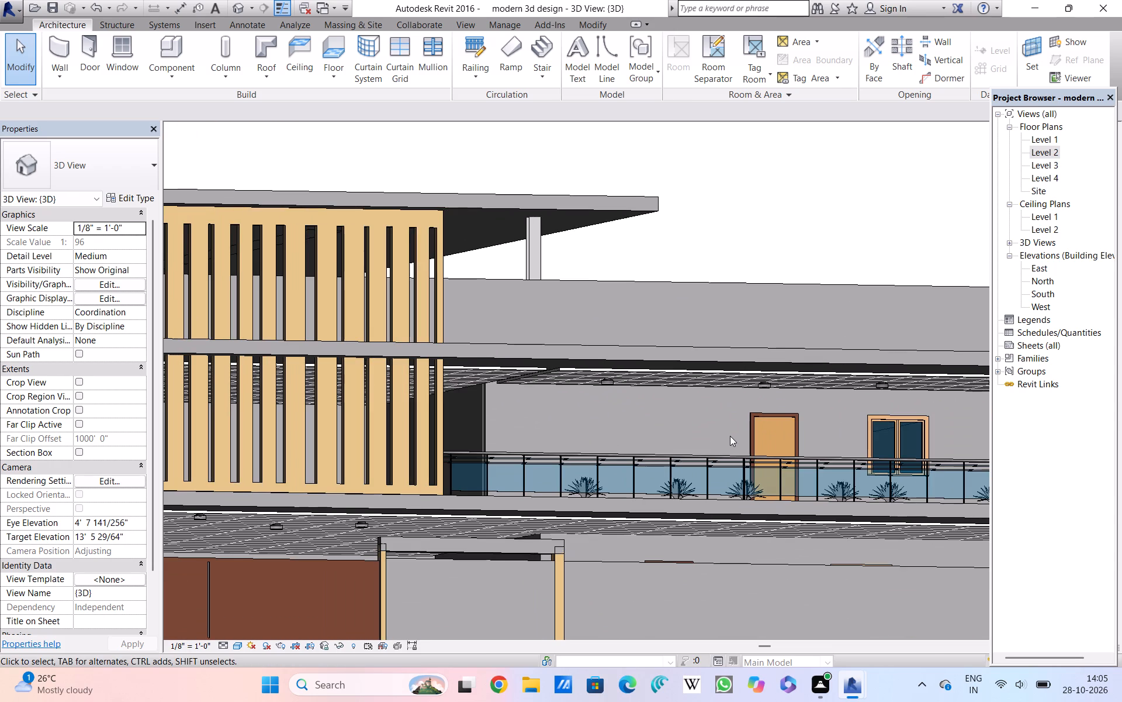
{"action": "scroll", "coordinate": [667, 436], "scroll_direction": "down", "scroll_amount": 3}
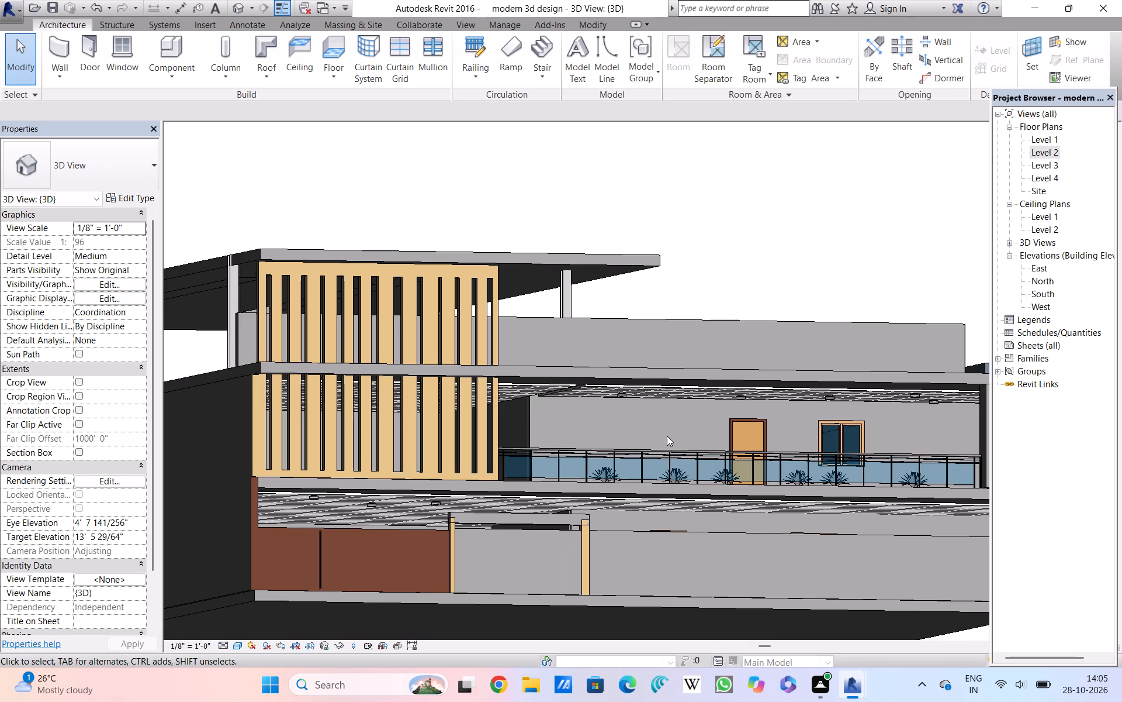
{"action": "scroll", "coordinate": [666, 443], "scroll_direction": "down", "scroll_amount": 1}
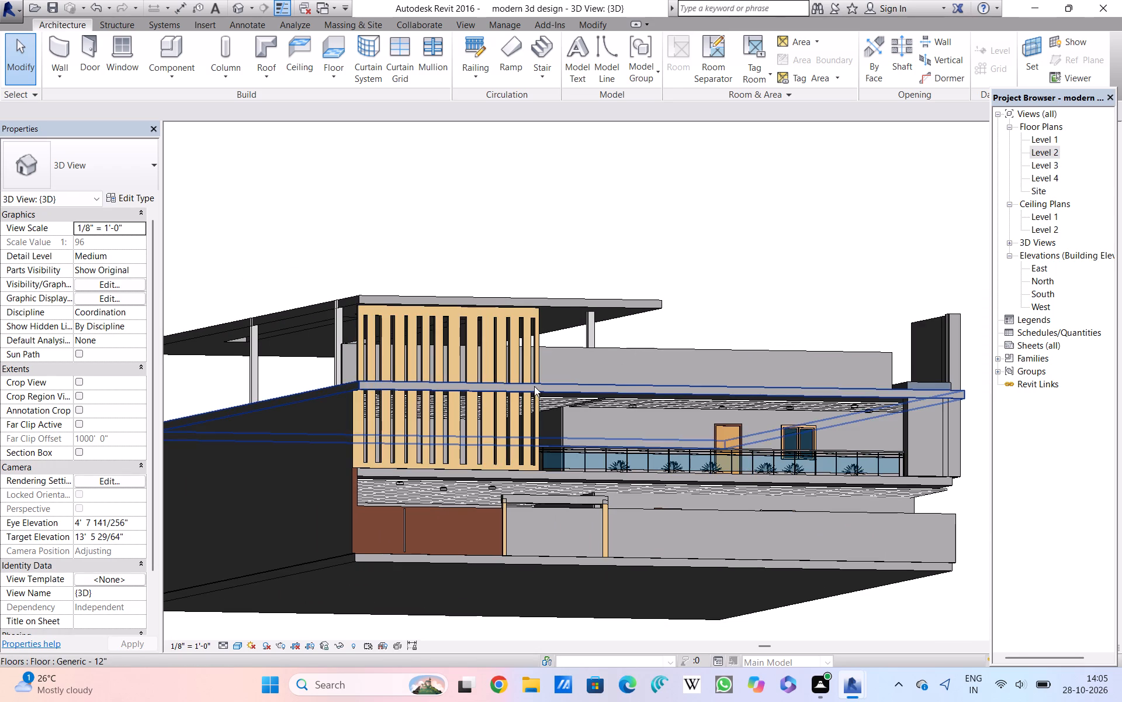
Change the structure layer material of the slatted screen's frntend wall type to Sash.
{"action": "left_click", "coordinate": [538, 367]}
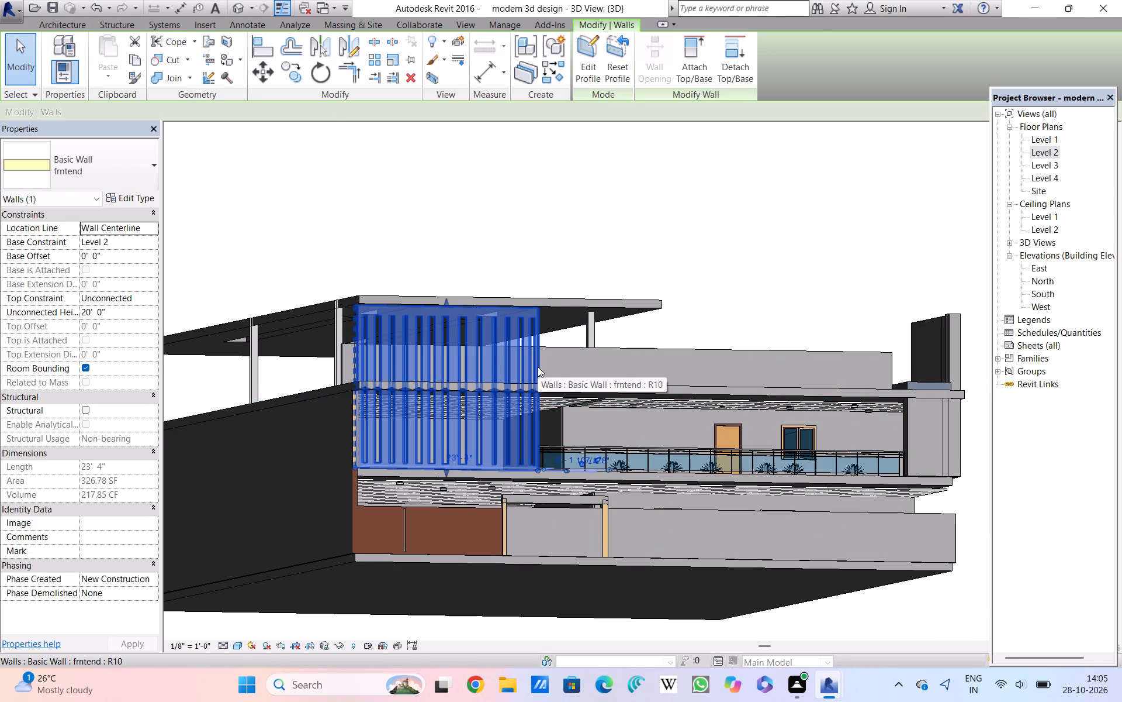
{"action": "left_click", "coordinate": [131, 201]}
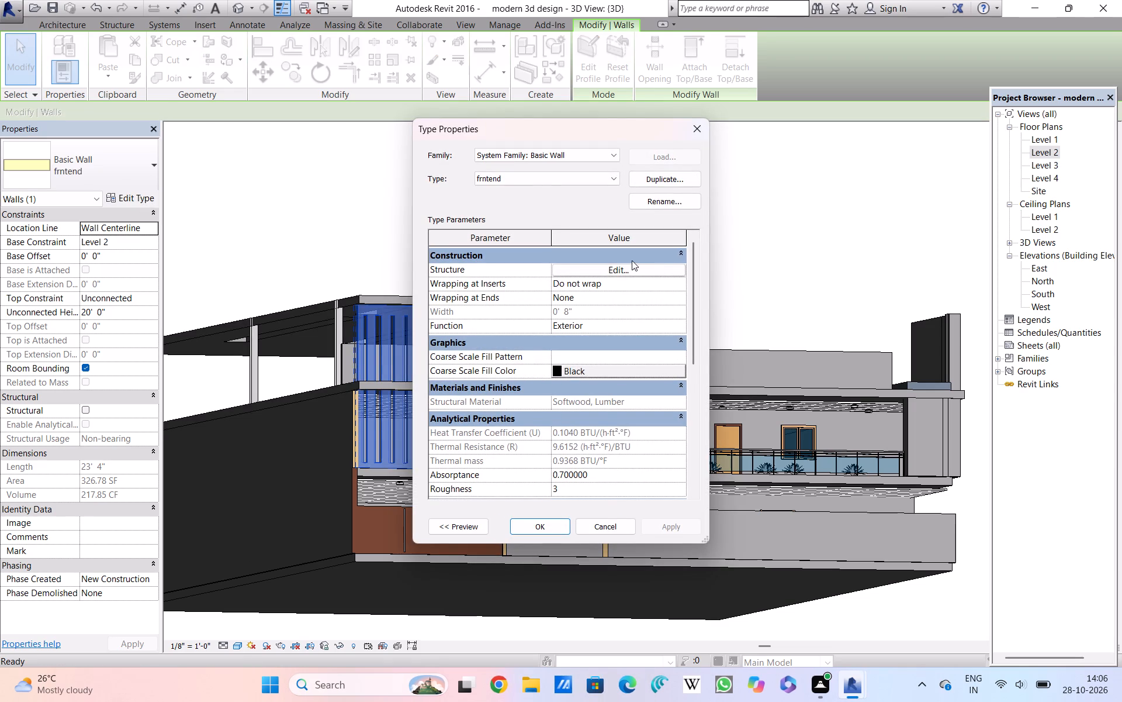
{"action": "left_click", "coordinate": [630, 269]}
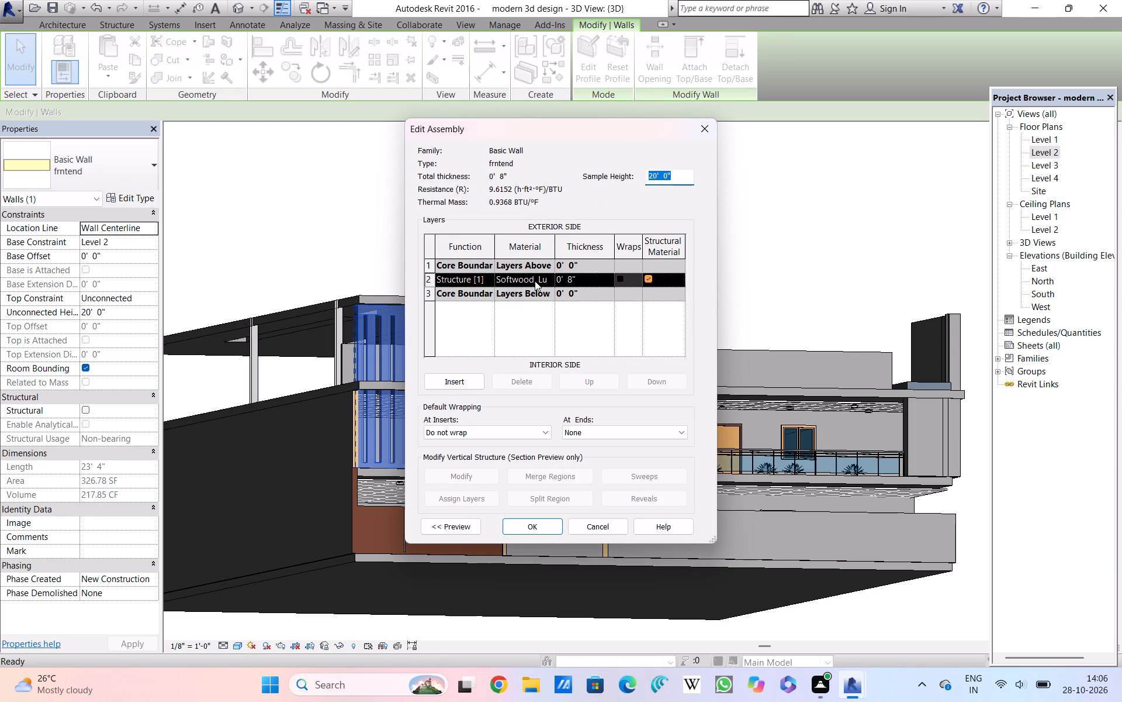
{"action": "left_click", "coordinate": [535, 281]}
{"action": "left_click", "coordinate": [548, 281]}
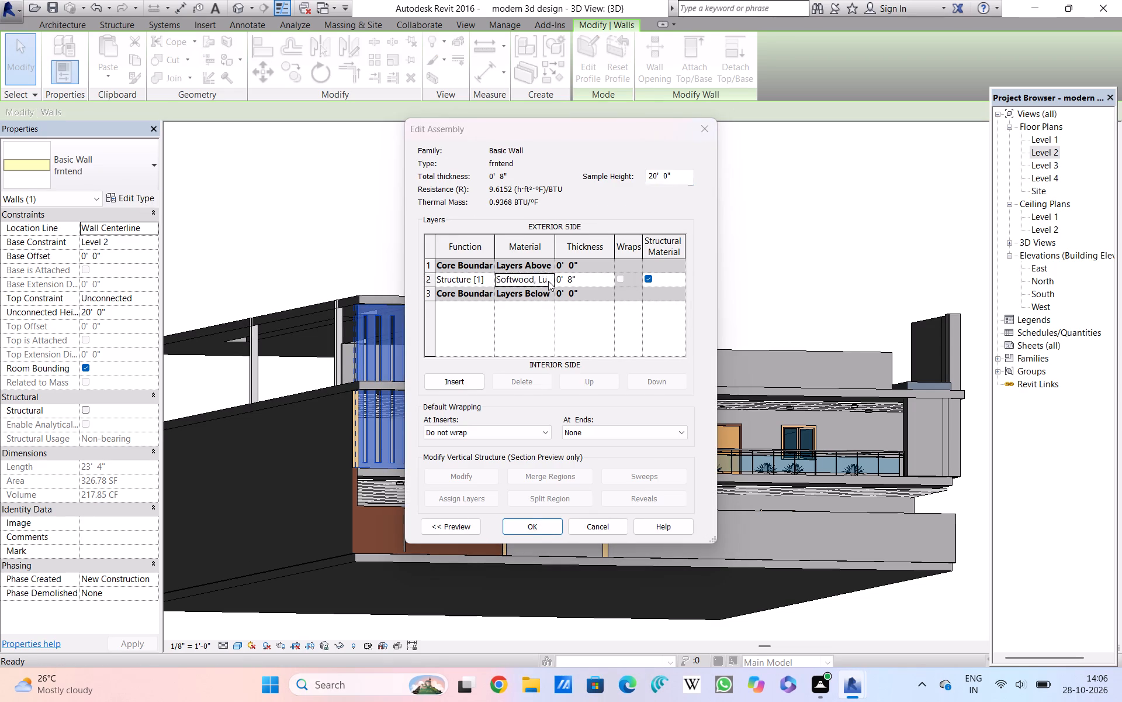
{"action": "left_click", "coordinate": [323, 349]}
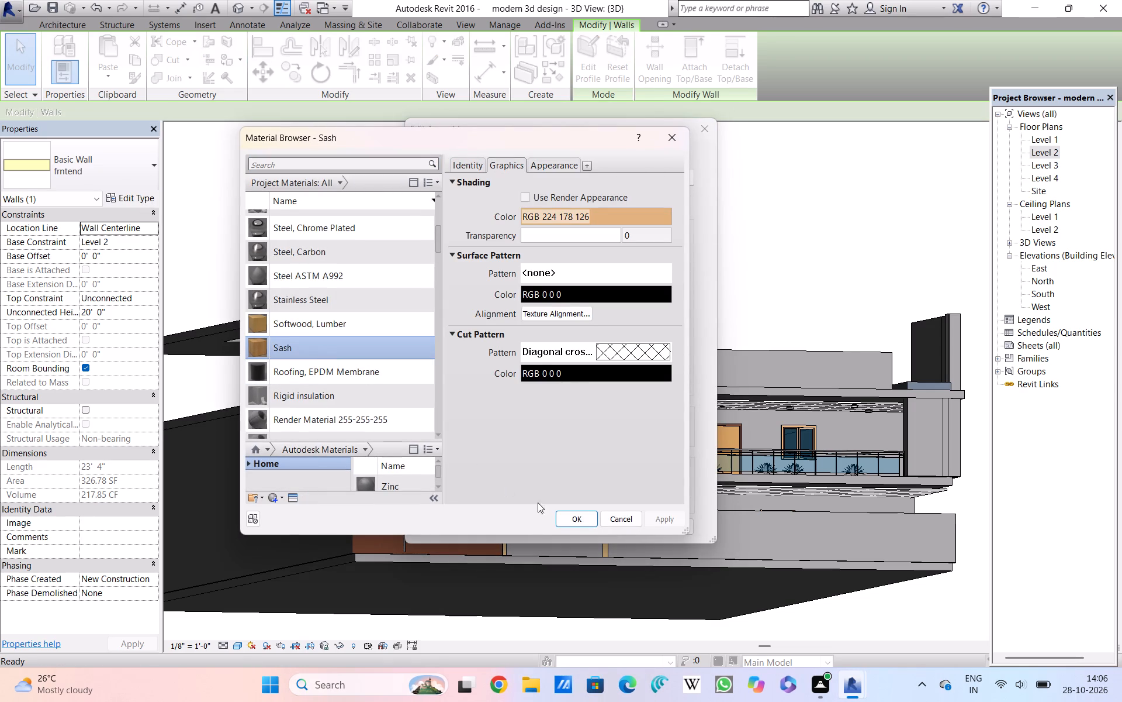
{"action": "left_click", "coordinate": [580, 515]}
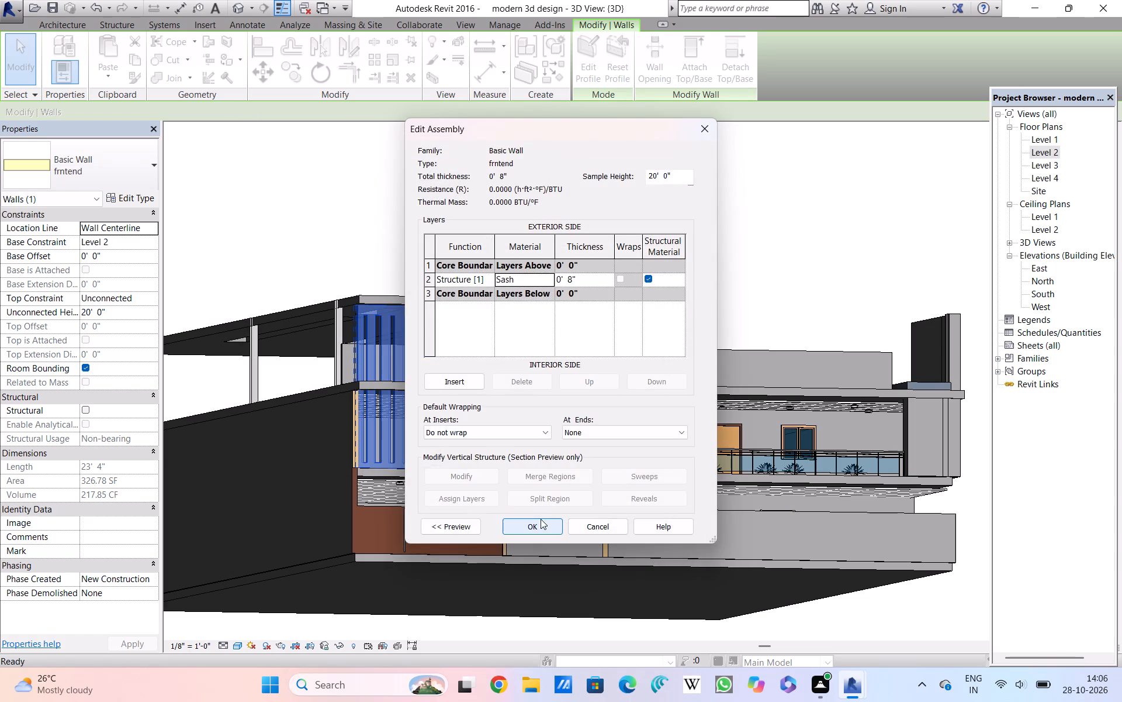
{"action": "left_click", "coordinate": [541, 519]}
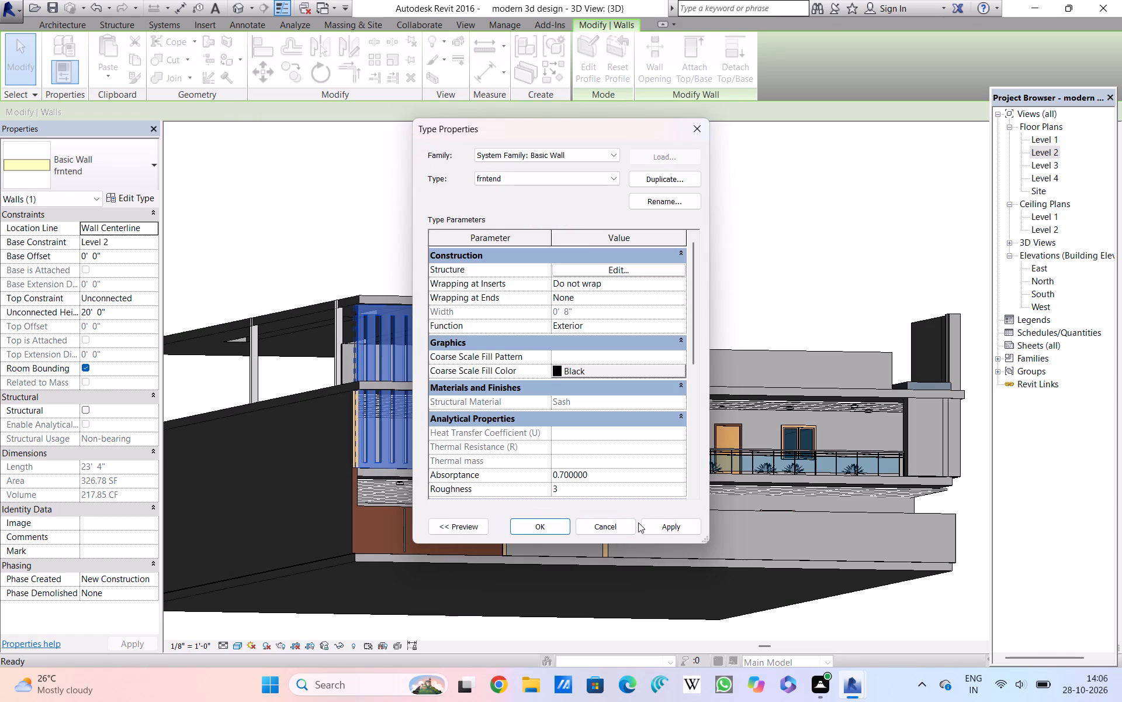
{"action": "double_click", "coordinate": [665, 523]}
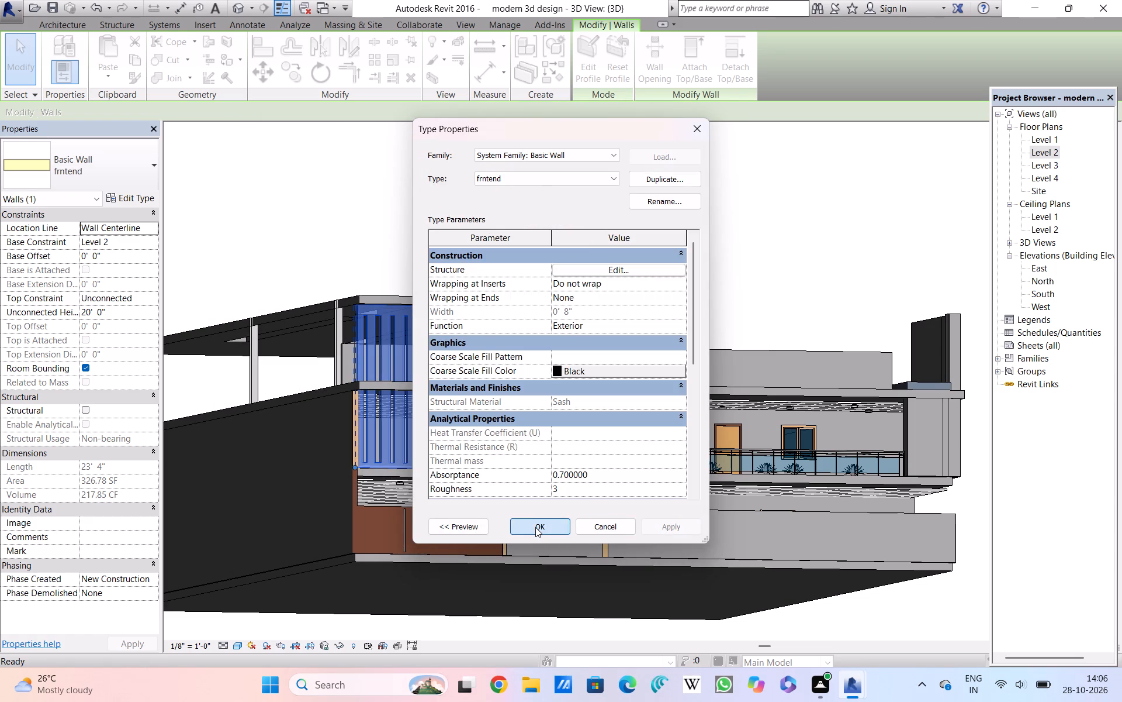
{"action": "left_click", "coordinate": [535, 527]}
{"action": "left_click", "coordinate": [770, 318]}
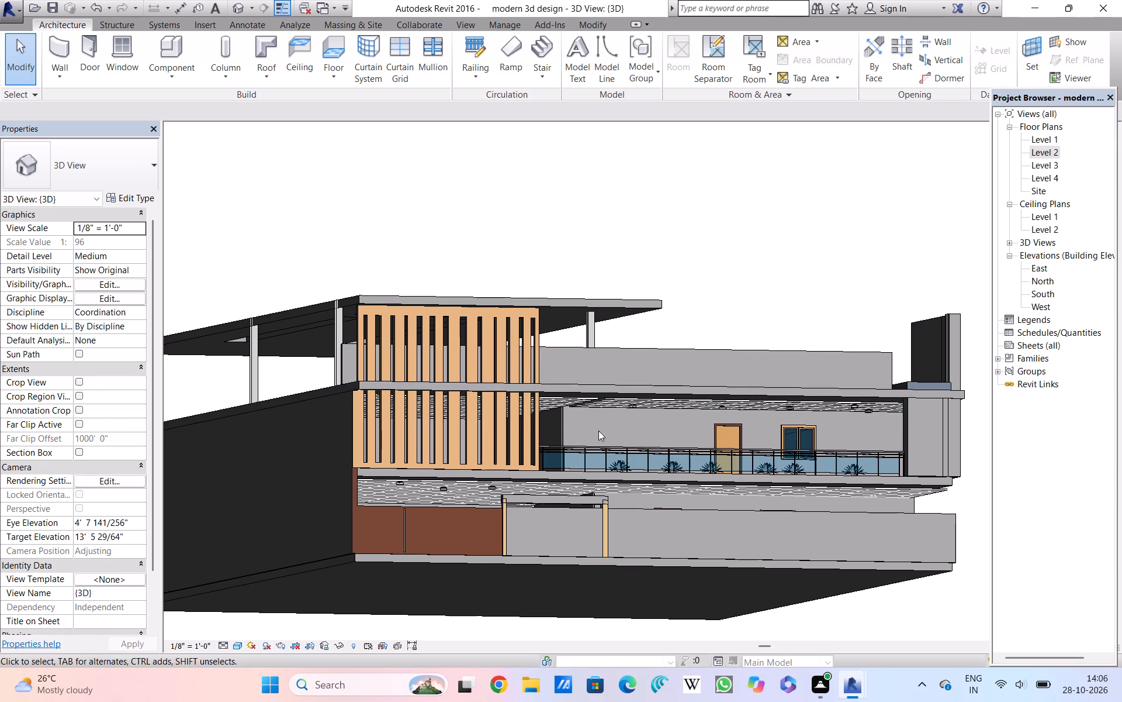
Duplicate the Generic - 8" type of the Level 2 wall behind the balcony as a new wall type named wl.
{"action": "double_click", "coordinate": [563, 433]}
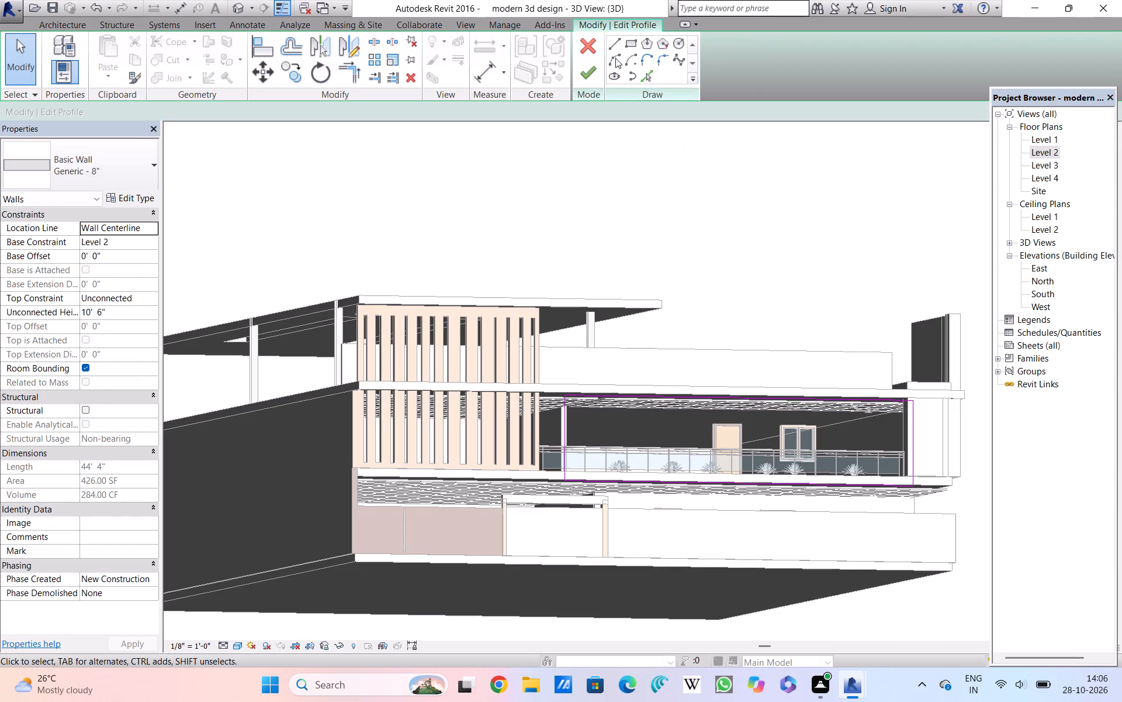
{"action": "left_click", "coordinate": [593, 46]}
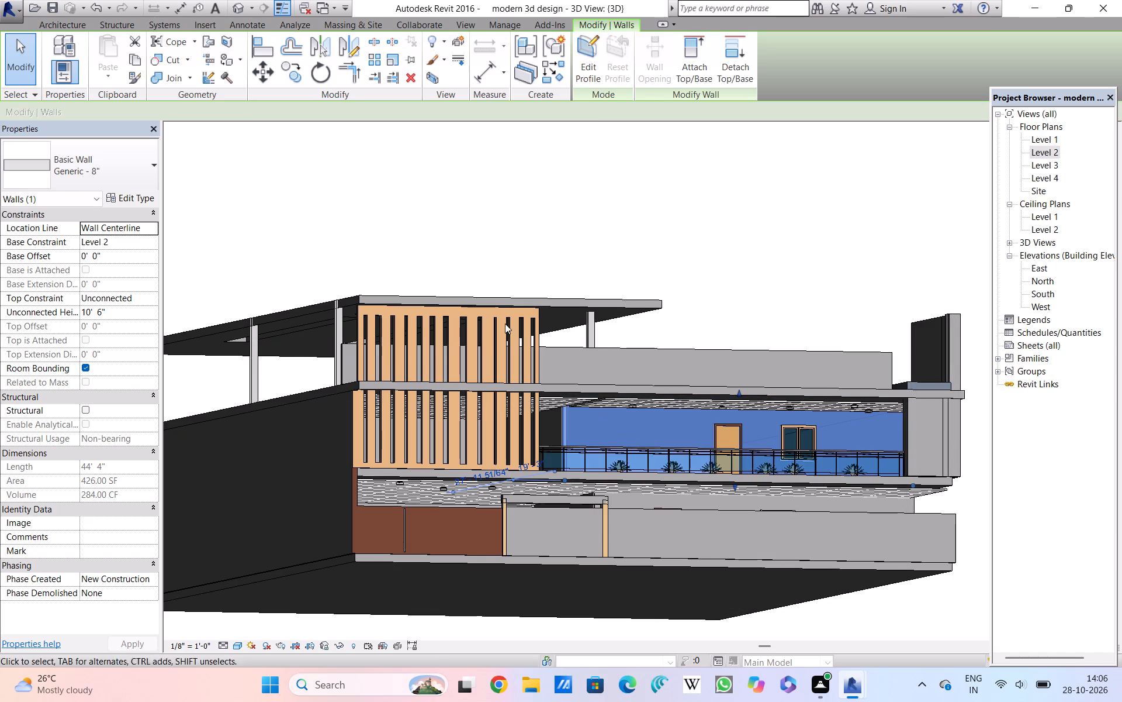
{"action": "left_click", "coordinate": [130, 195]}
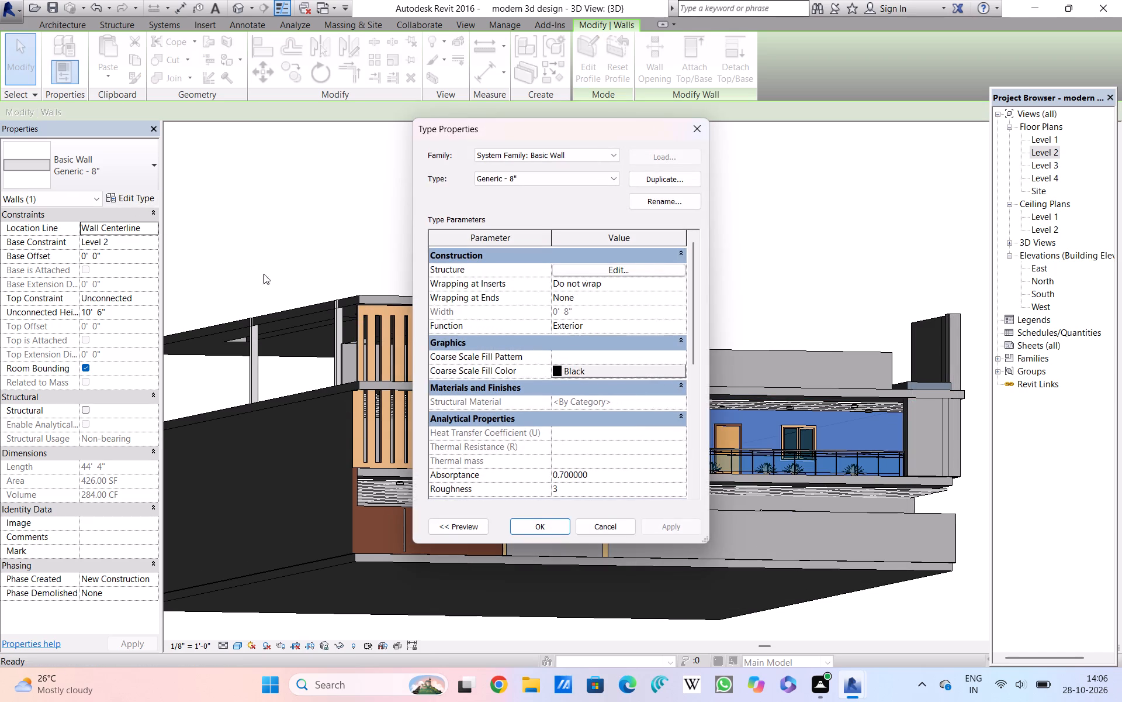
{"action": "left_click", "coordinate": [646, 179]}
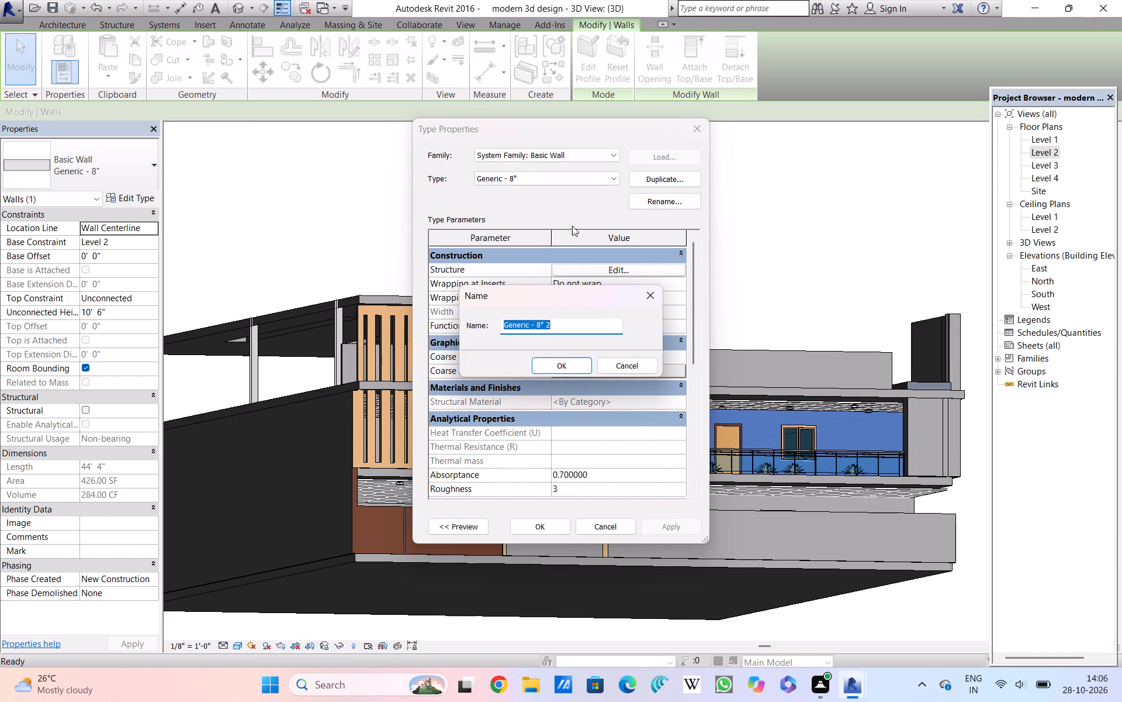
{"action": "key", "text": "BackSpace"}
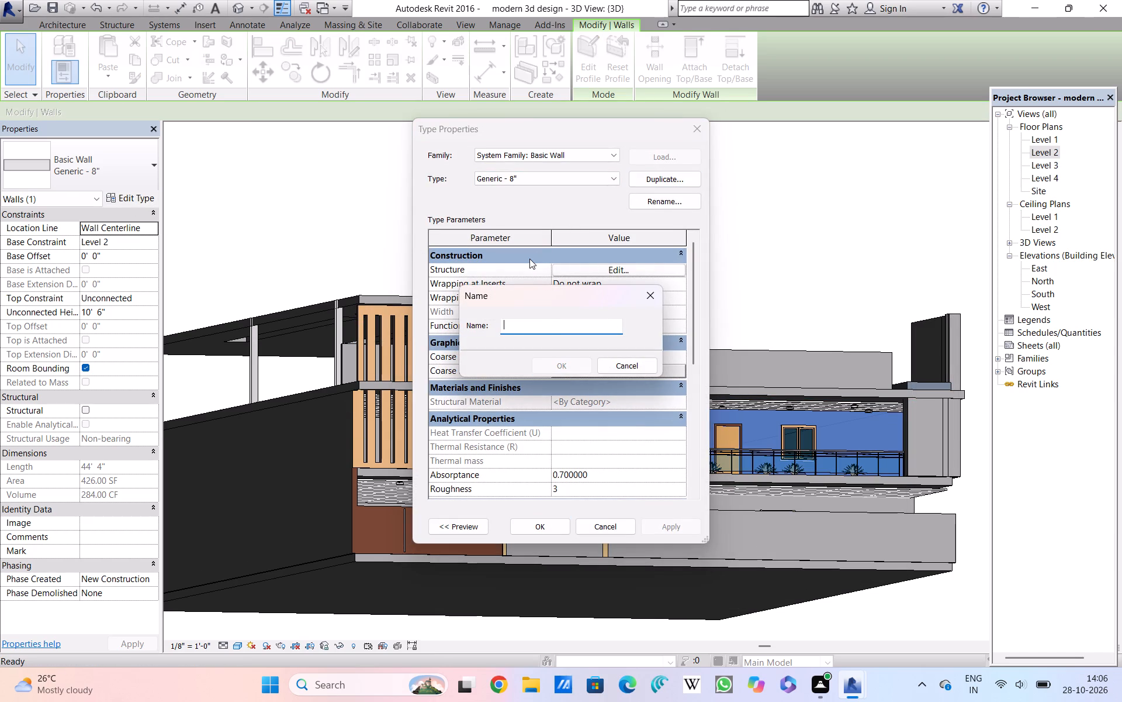
{"action": "key", "text": "w"}
{"action": "key", "text": "l"}
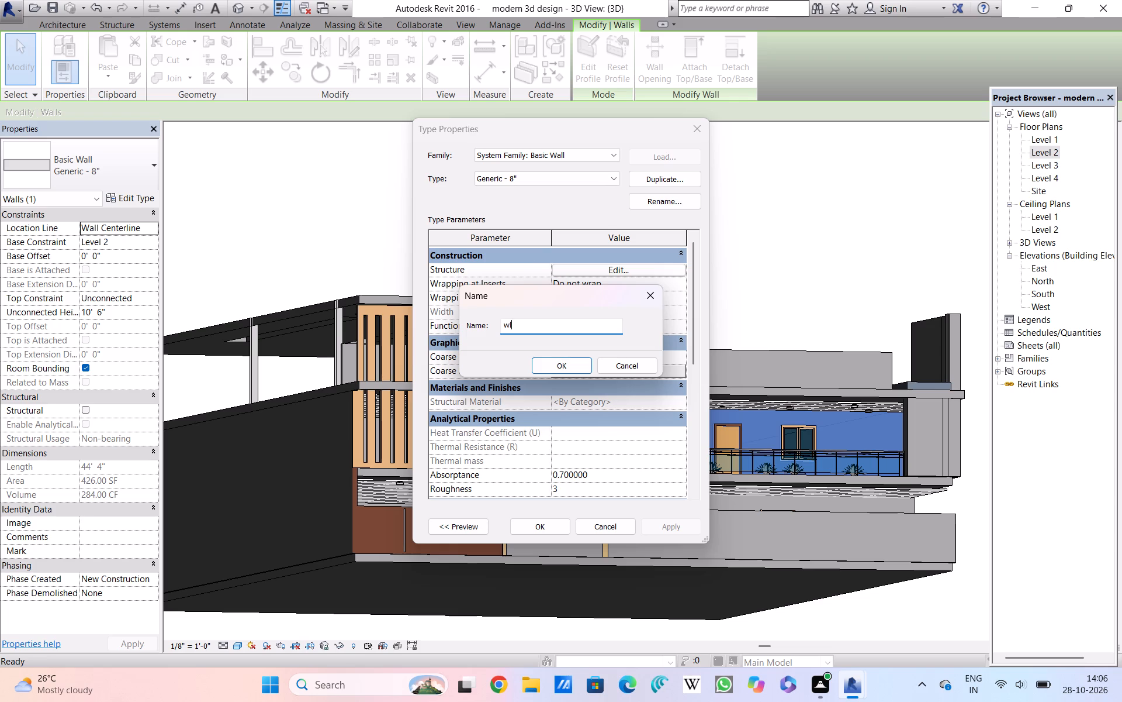
{"action": "key", "text": "Return"}
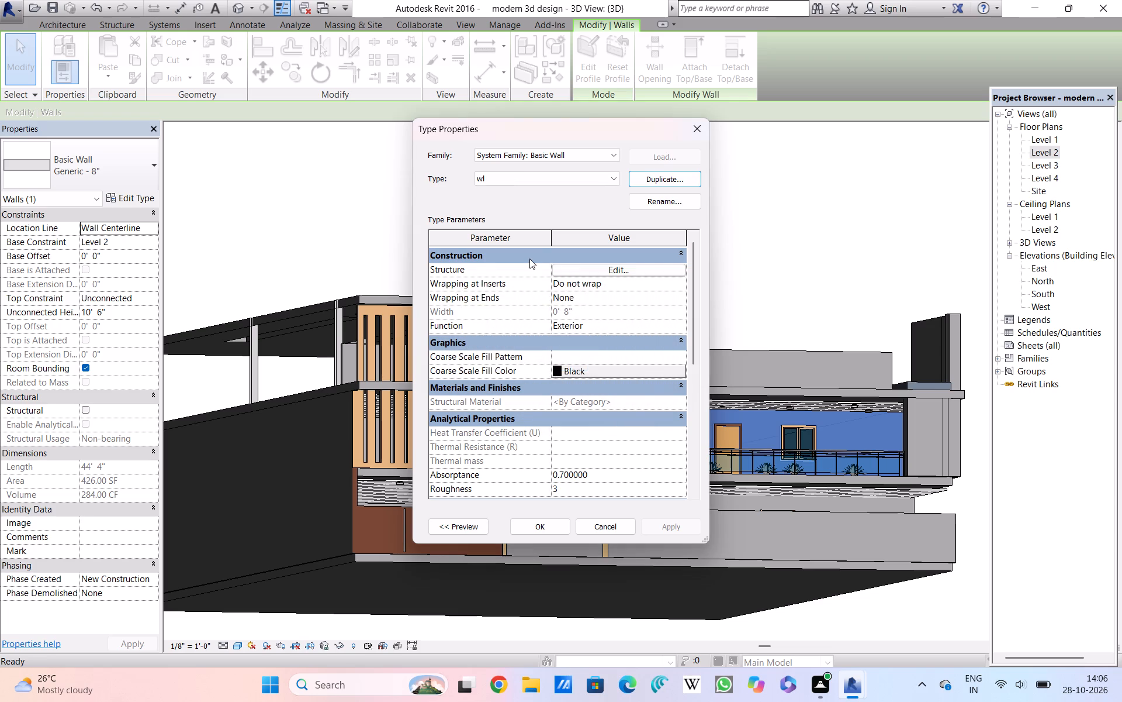
From the wl type's structure layer material, set the Sash material's shading color to yellow, RGB 255 255 0.
{"action": "double_click", "coordinate": [576, 269]}
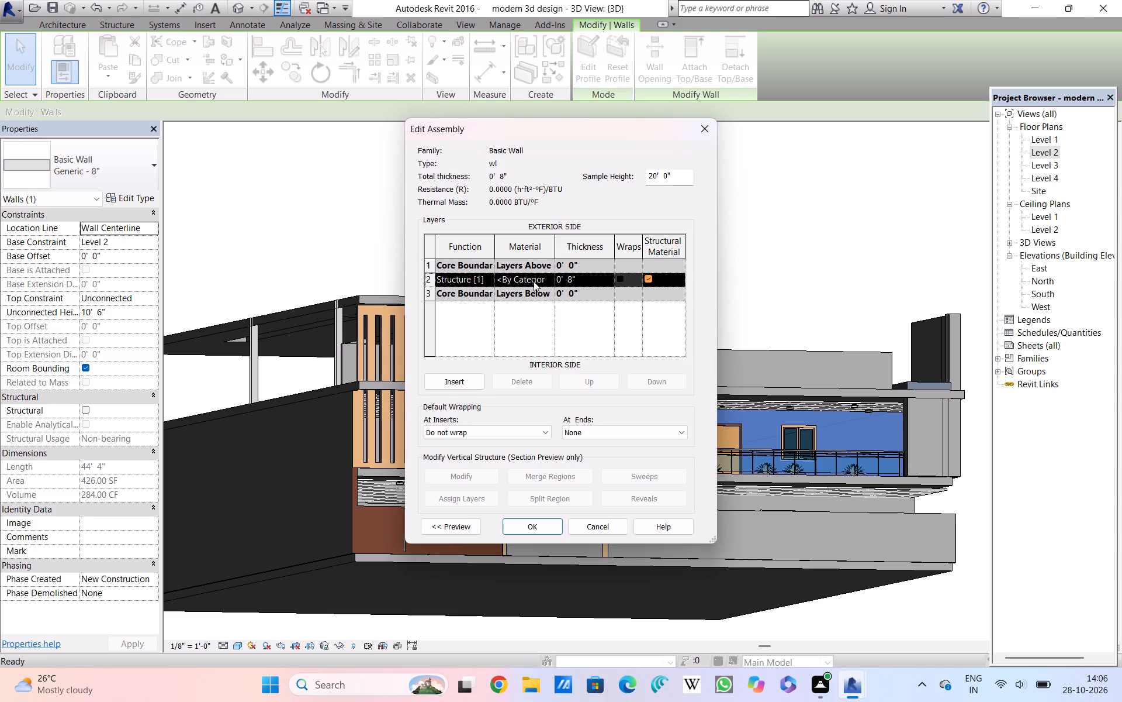
{"action": "left_click", "coordinate": [531, 281]}
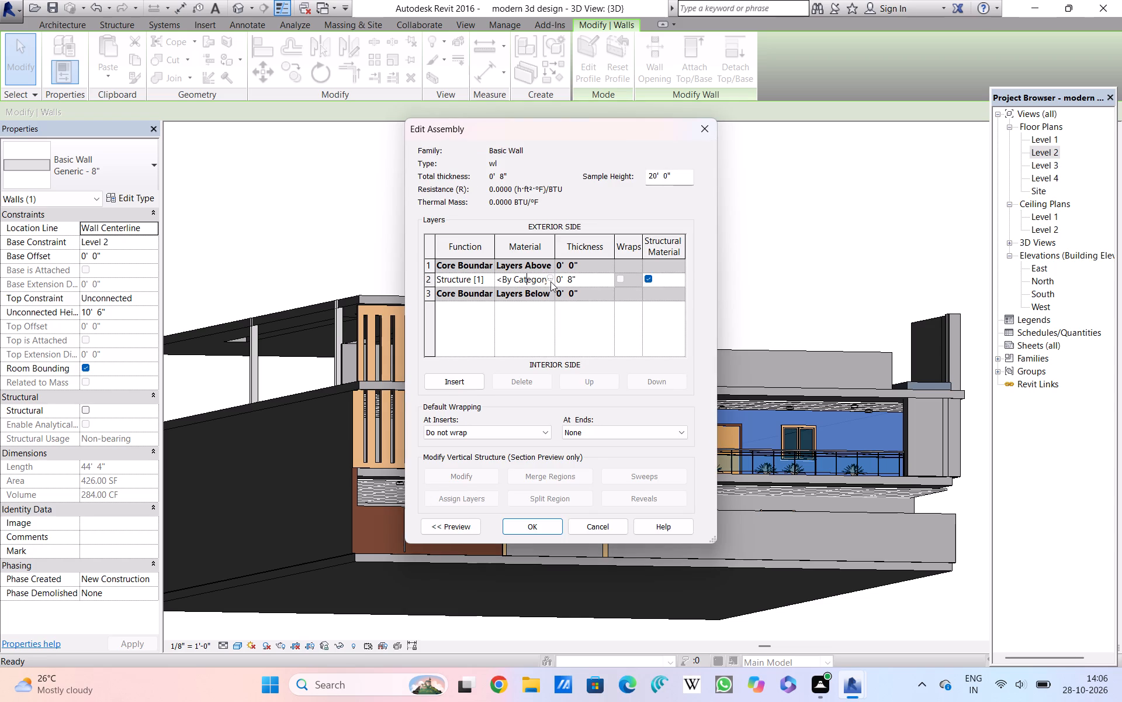
{"action": "double_click", "coordinate": [550, 281]}
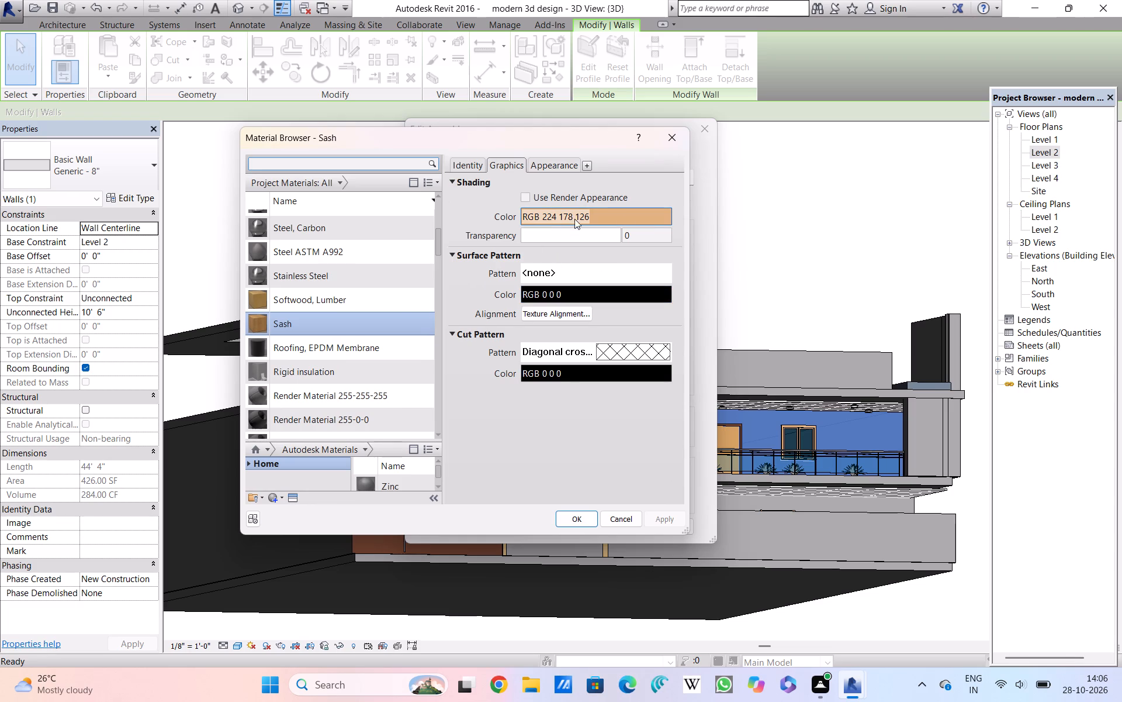
{"action": "double_click", "coordinate": [648, 216]}
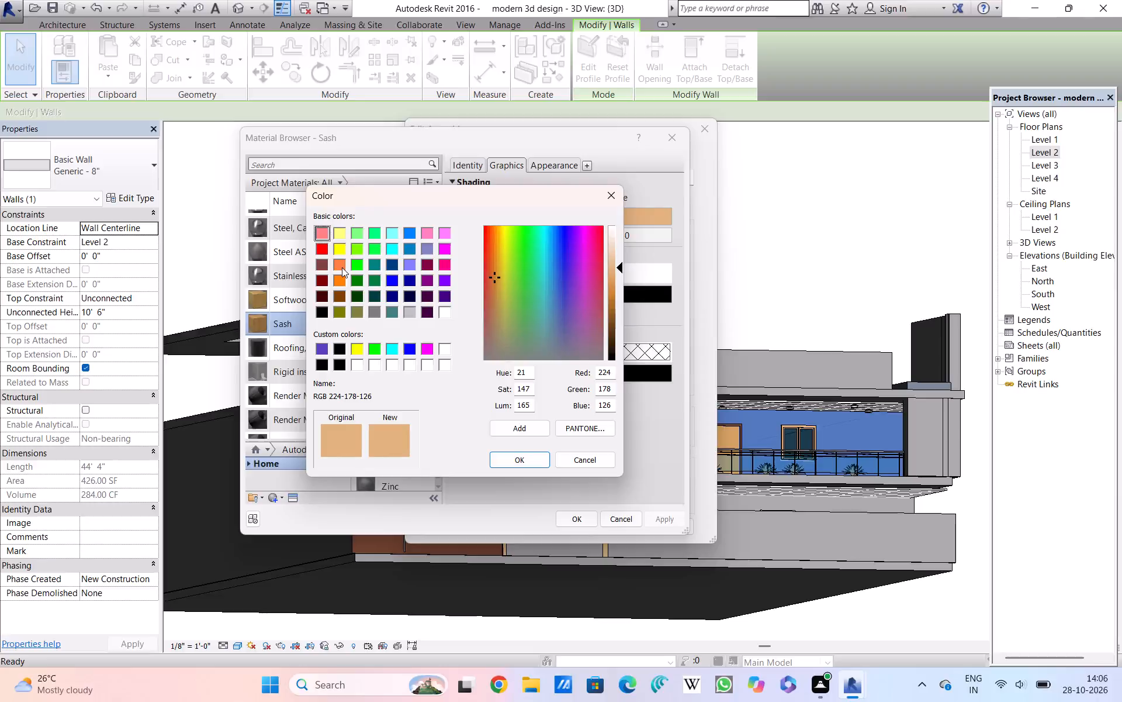
{"action": "double_click", "coordinate": [337, 250]}
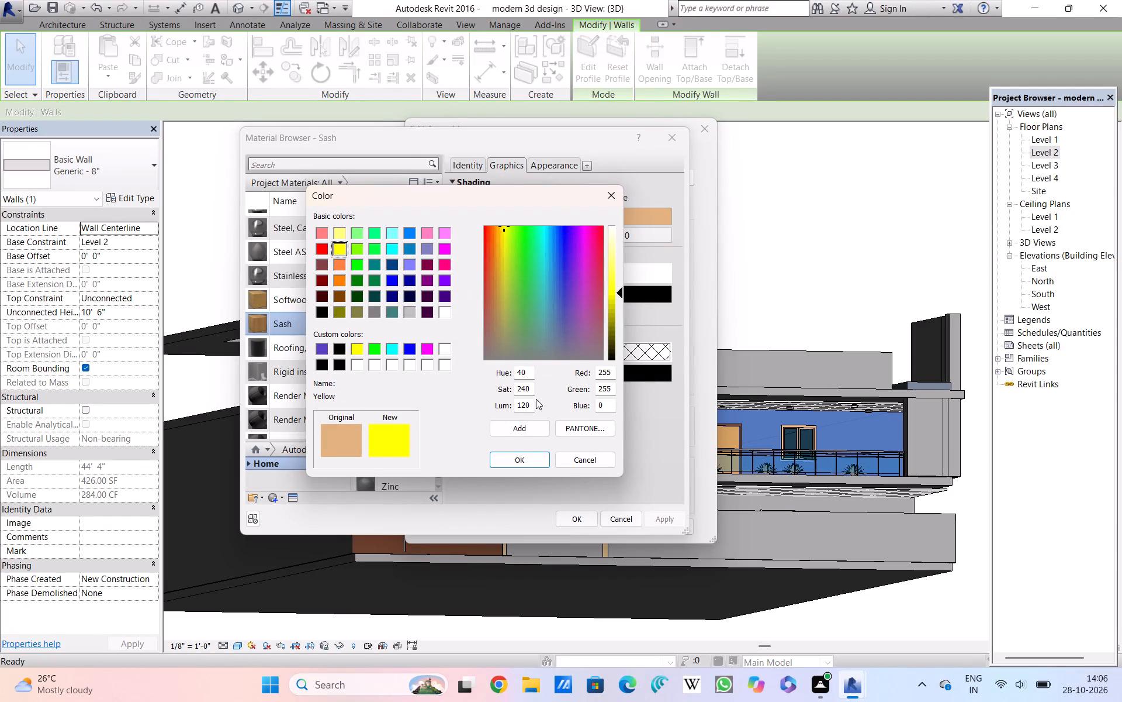
{"action": "left_click", "coordinate": [526, 453]}
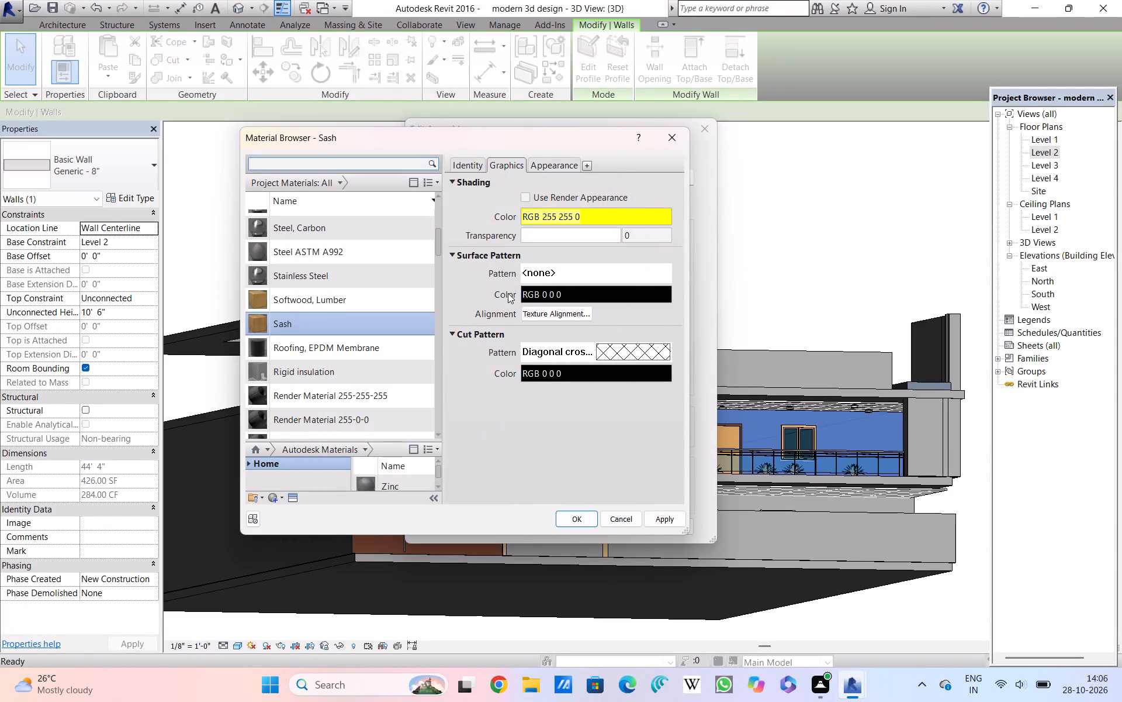
Set the Sash material's surface pattern and cut pattern colors to yellow, RGB 255 255 0, and apply the changes.
{"action": "left_click", "coordinate": [569, 295]}
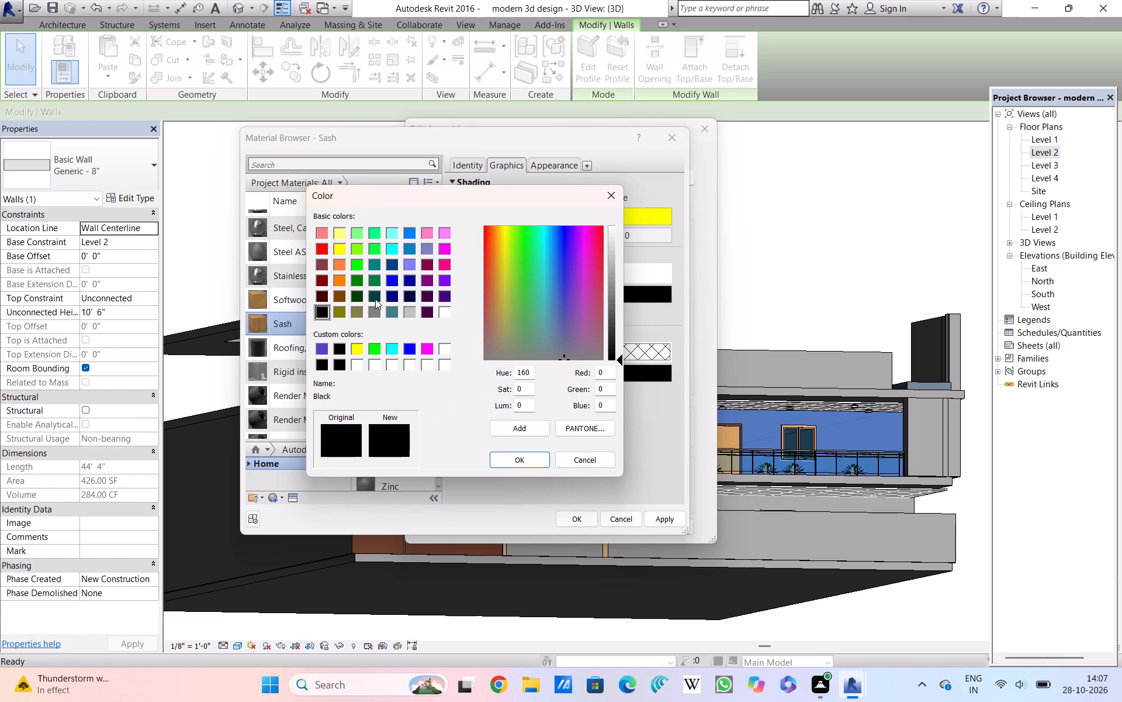
{"action": "left_click", "coordinate": [339, 244]}
{"action": "double_click", "coordinate": [531, 448]}
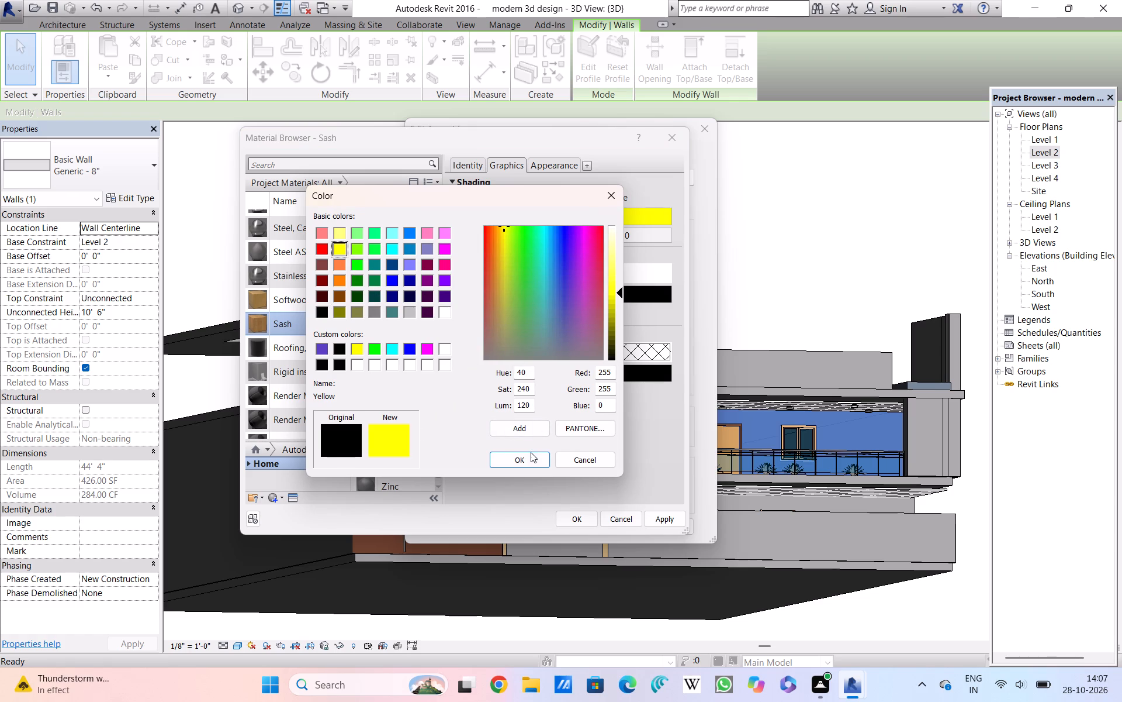
{"action": "double_click", "coordinate": [531, 453]}
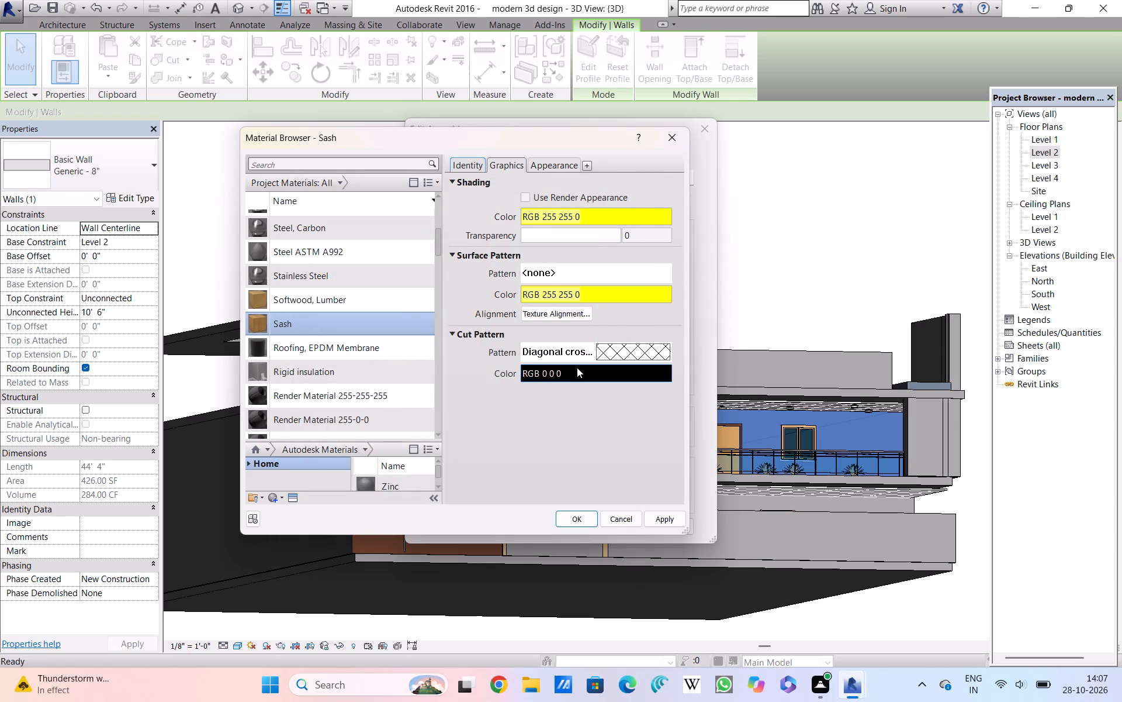
{"action": "double_click", "coordinate": [577, 367]}
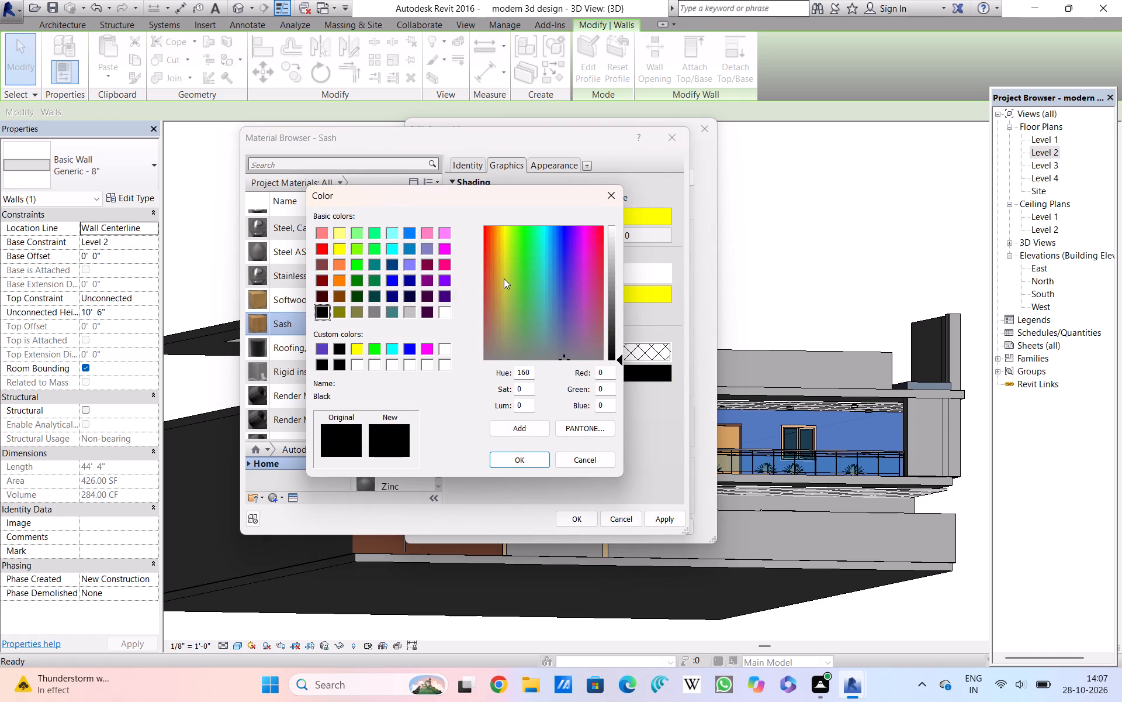
{"action": "double_click", "coordinate": [501, 274]}
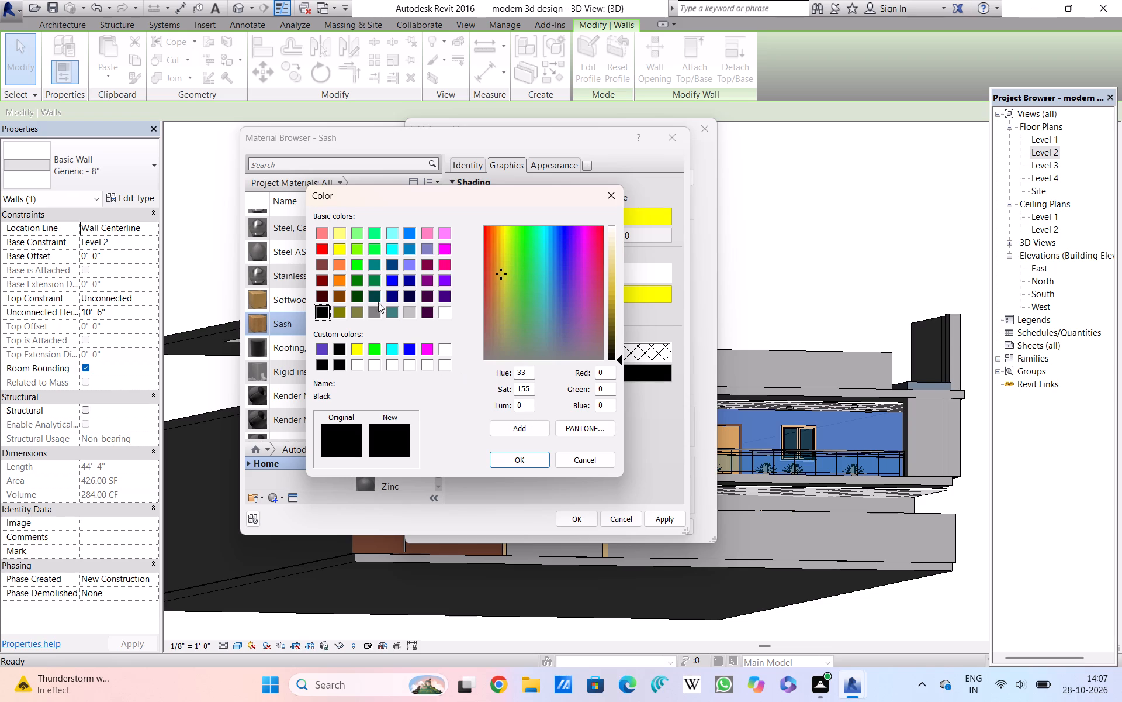
{"action": "double_click", "coordinate": [340, 242]}
{"action": "left_click", "coordinate": [341, 246]}
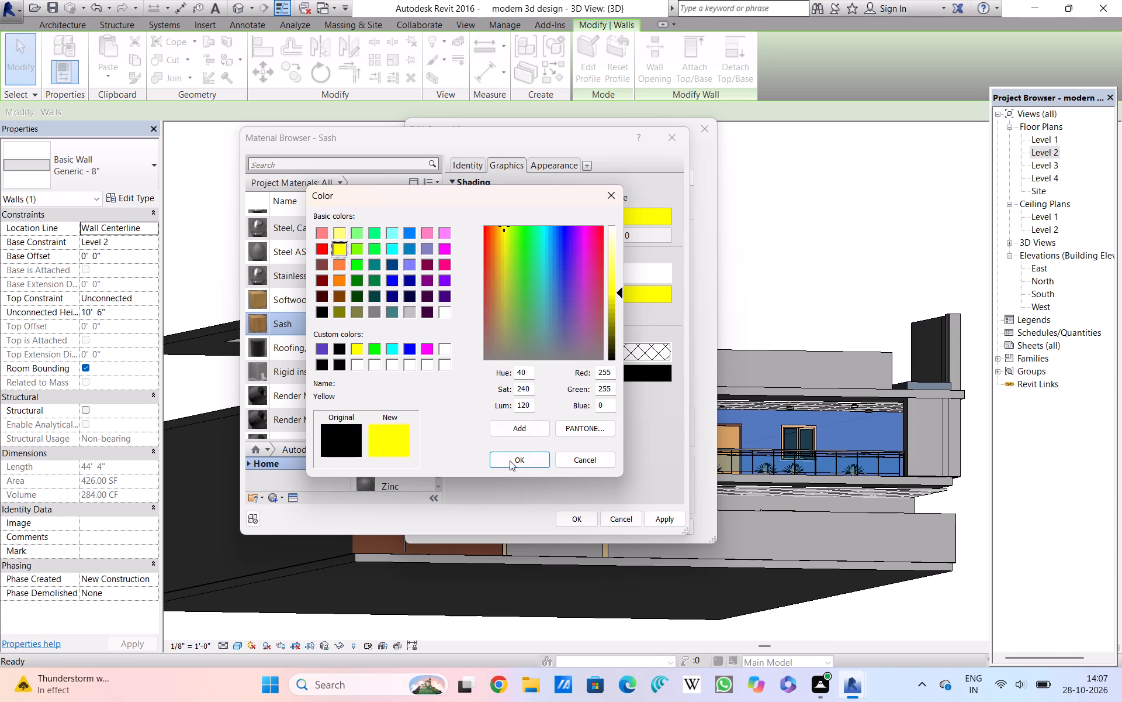
{"action": "left_click", "coordinate": [510, 463]}
{"action": "left_click", "coordinate": [662, 518]}
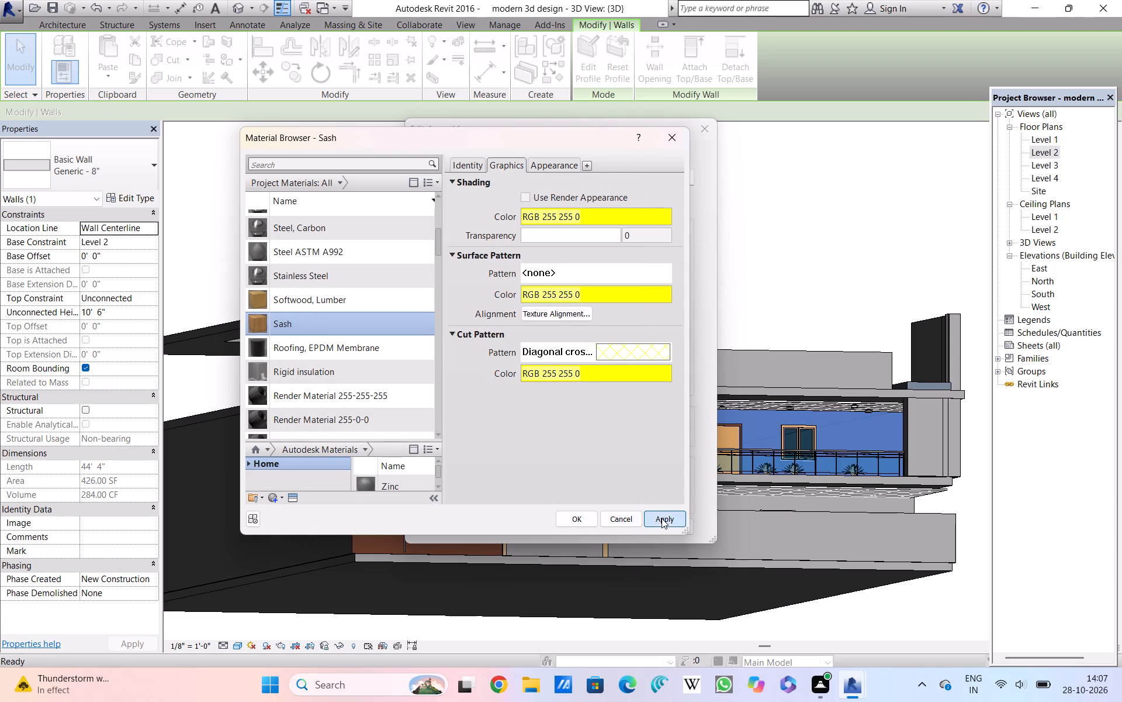
{"action": "double_click", "coordinate": [570, 524]}
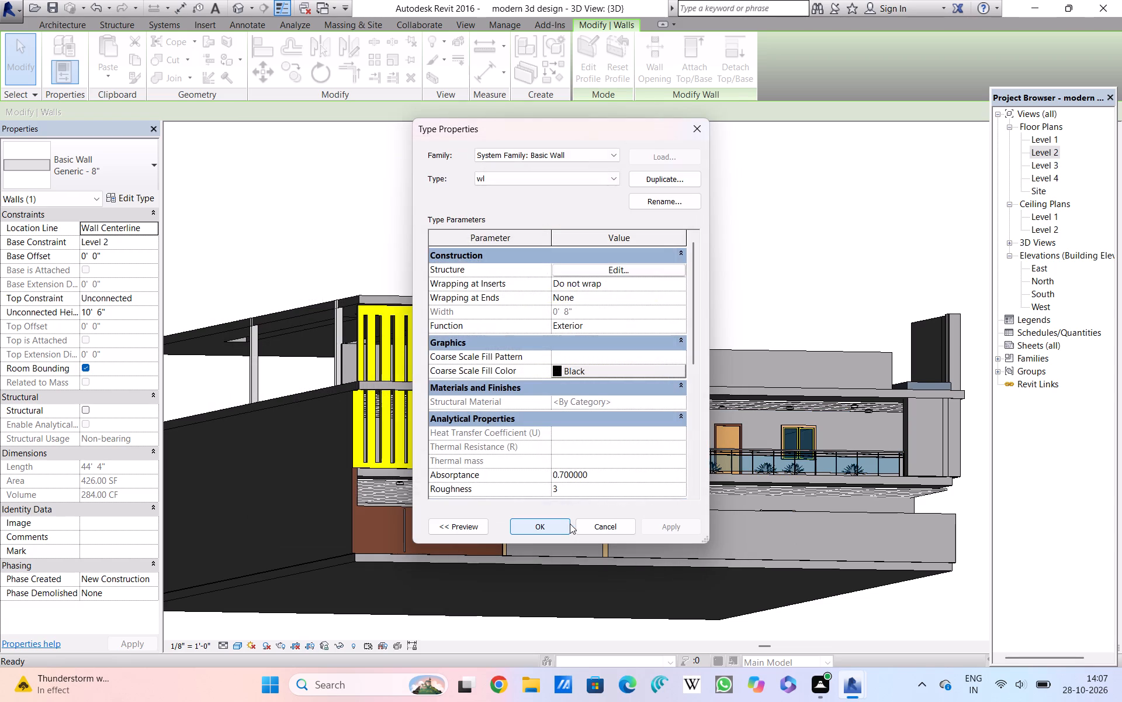
{"action": "left_click", "coordinate": [557, 521]}
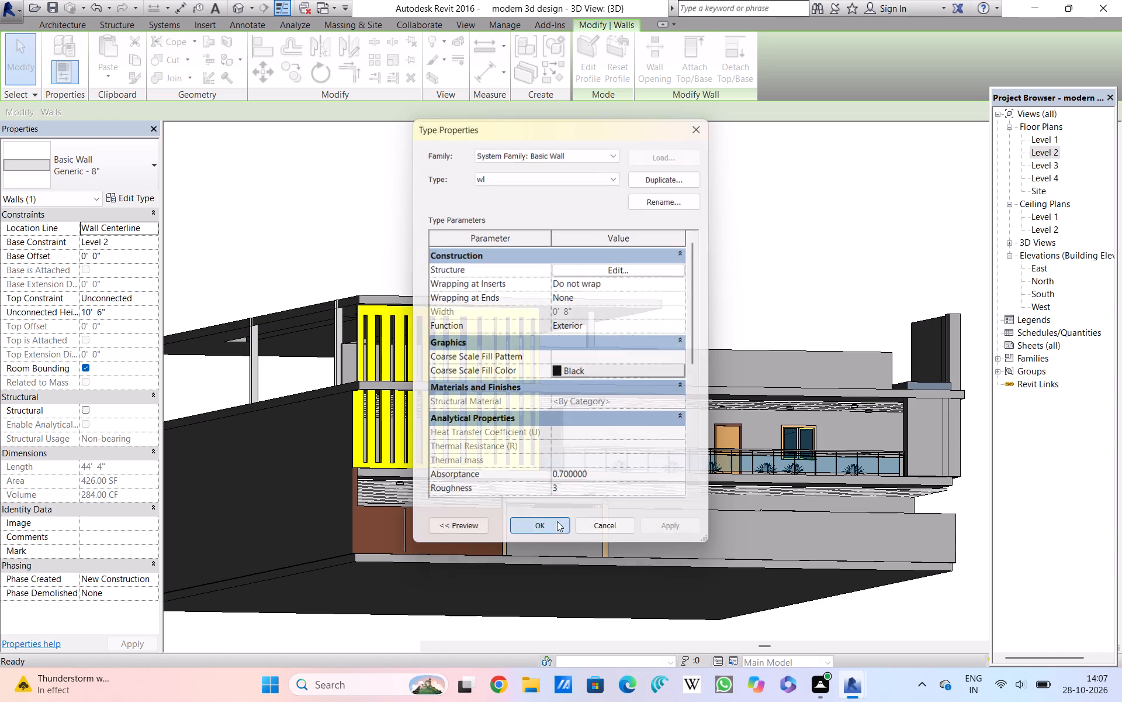
{"action": "double_click", "coordinate": [670, 312]}
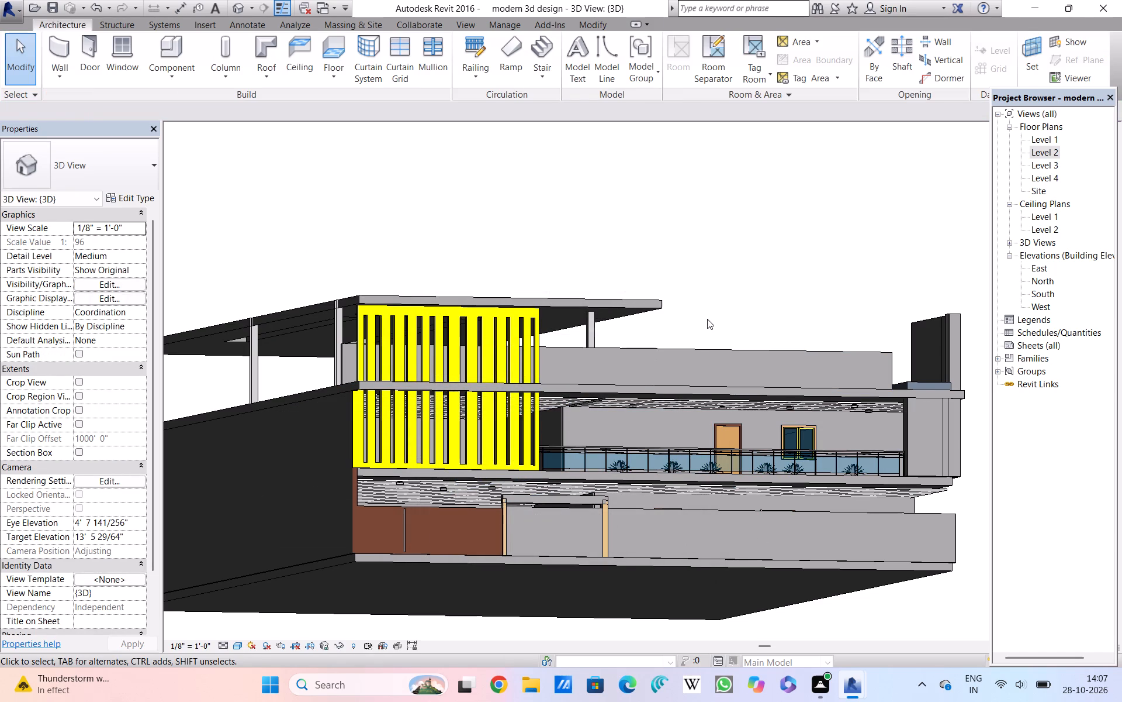
Change the type of the Level 2 wall behind the balcony to frntend.
{"action": "left_click", "coordinate": [538, 360]}
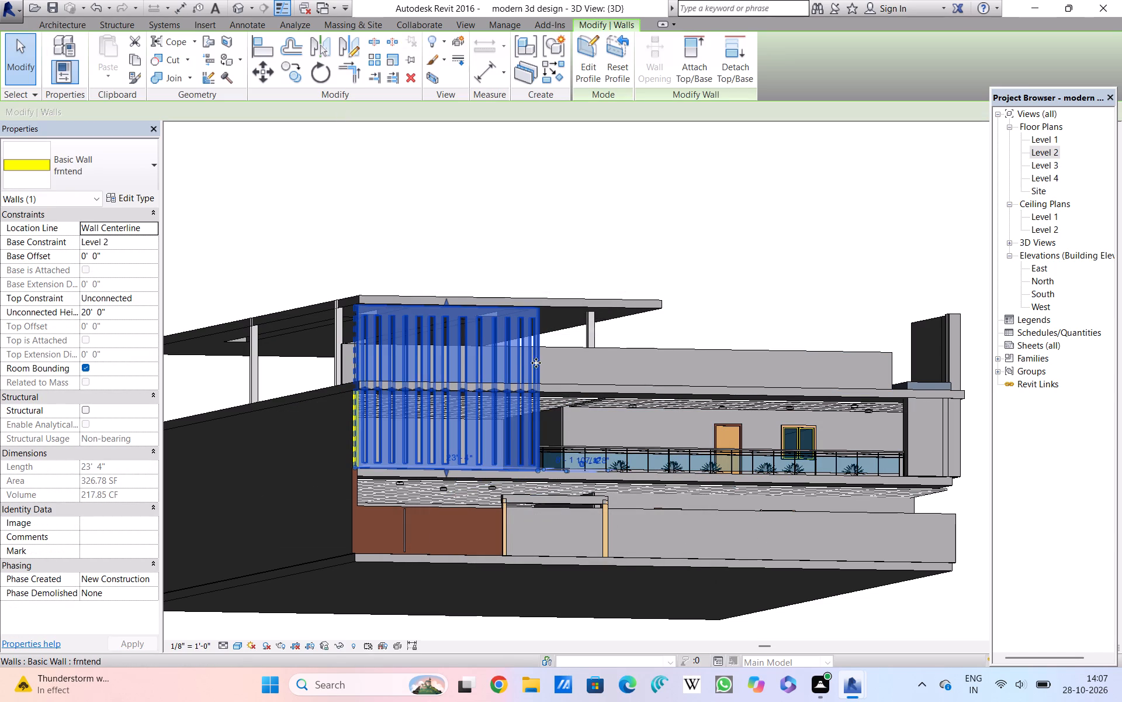
{"action": "left_click", "coordinate": [563, 421]}
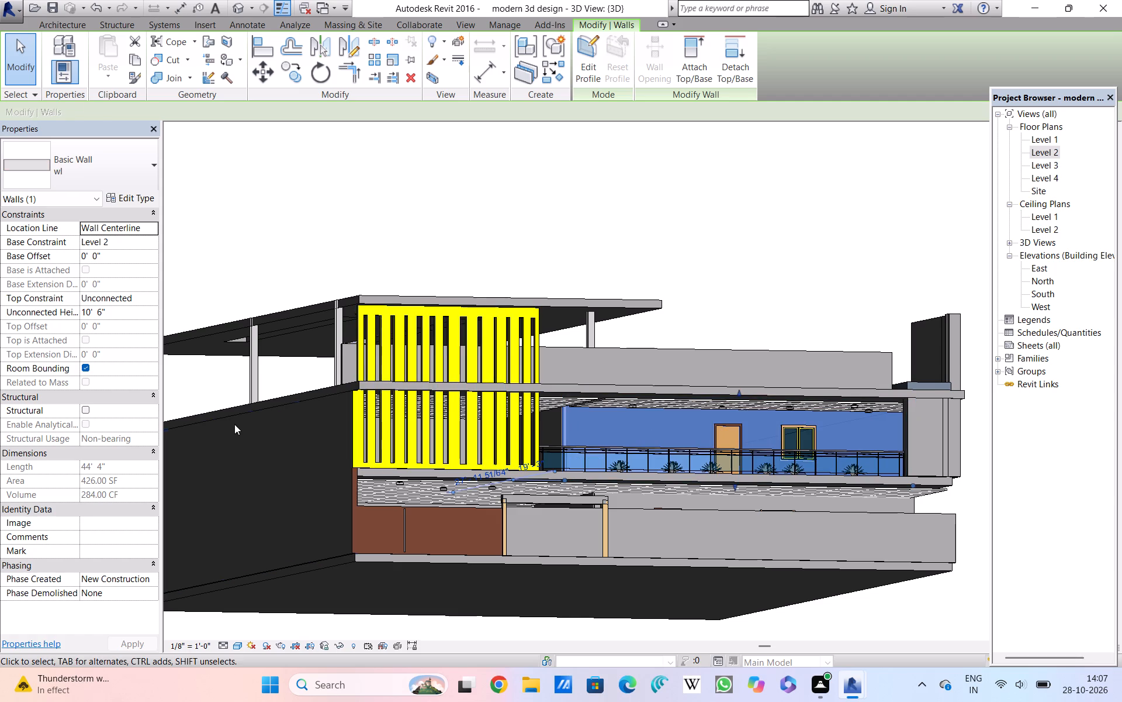
{"action": "left_click", "coordinate": [122, 177]}
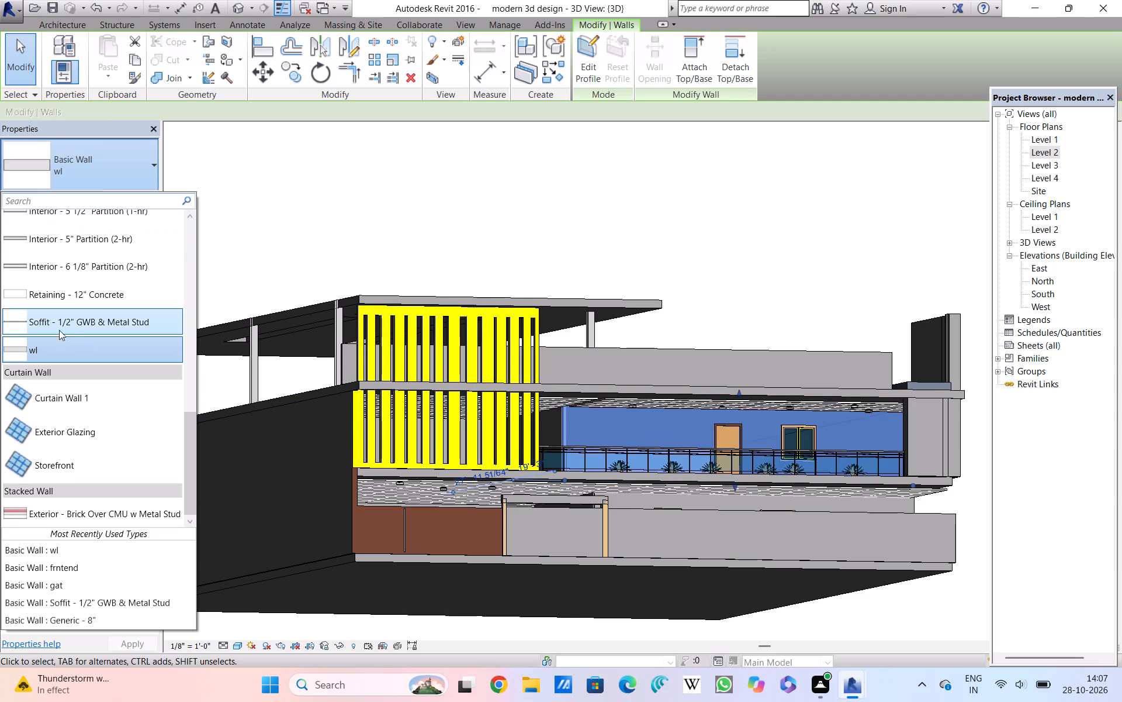
{"action": "scroll", "coordinate": [108, 345], "scroll_direction": "up", "scroll_amount": 3}
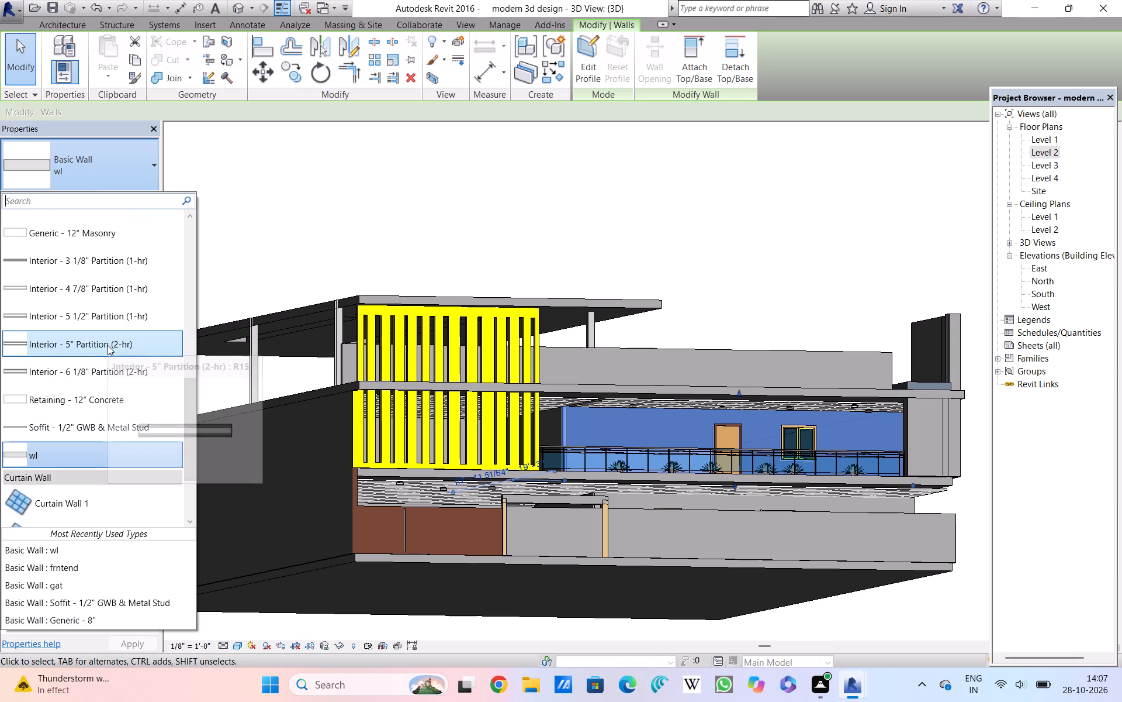
{"action": "scroll", "coordinate": [108, 345], "scroll_direction": "up", "scroll_amount": 4}
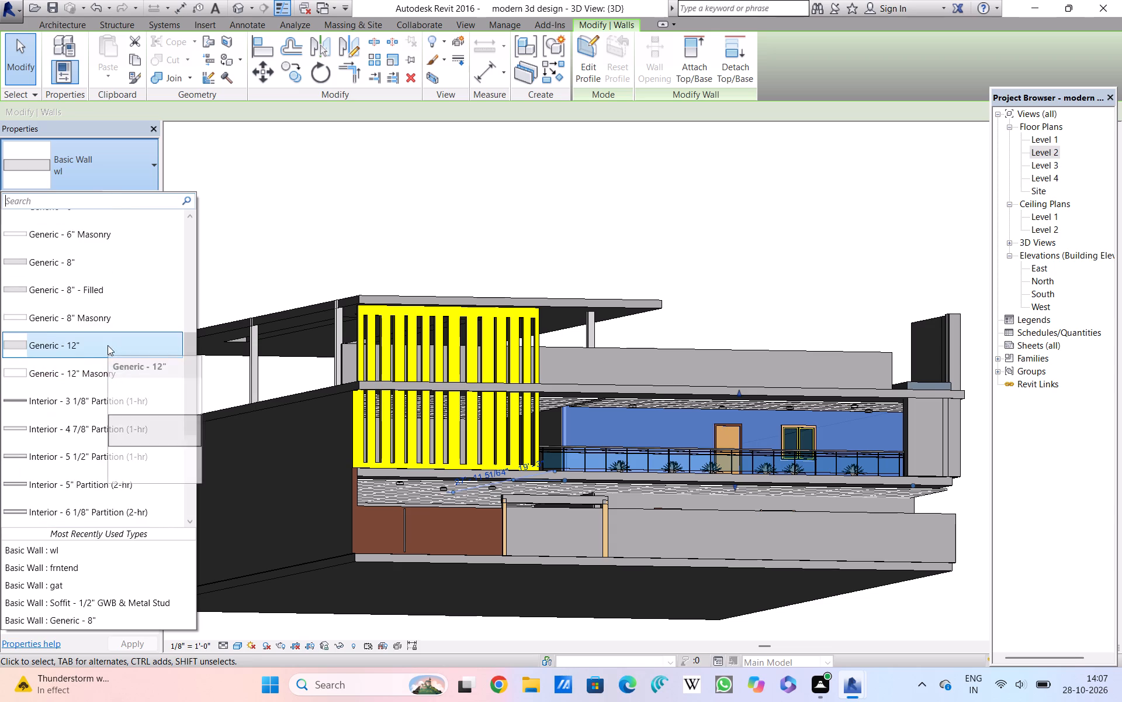
{"action": "scroll", "coordinate": [108, 345], "scroll_direction": "up", "scroll_amount": 6}
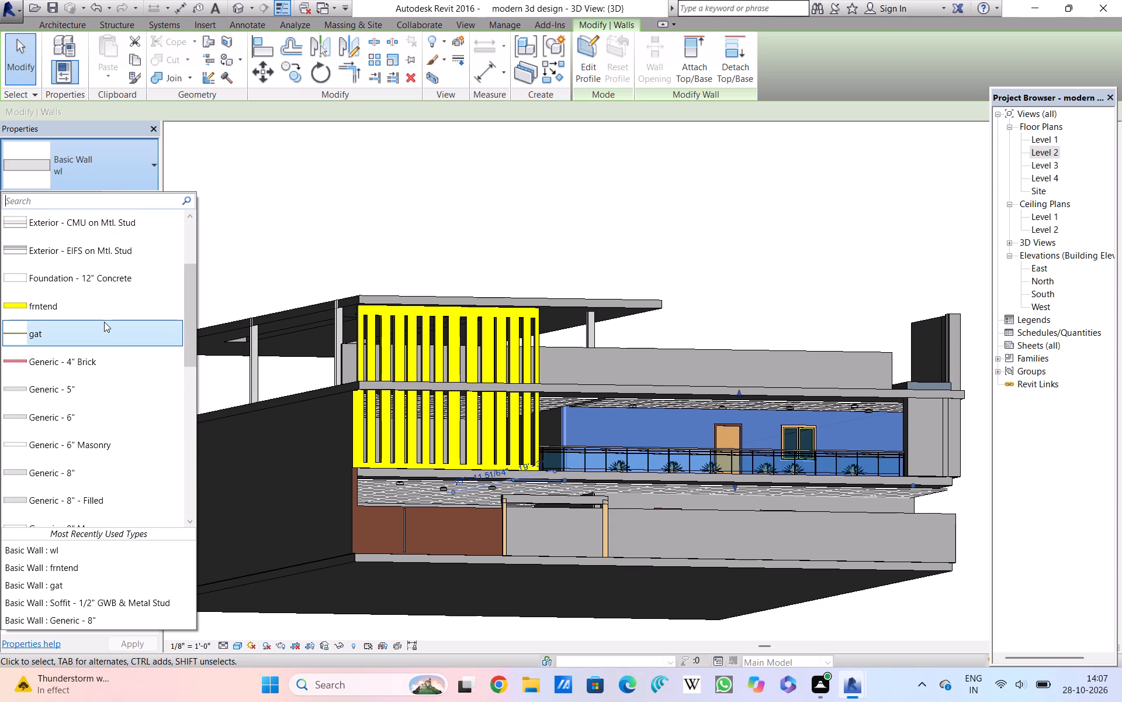
{"action": "left_click", "coordinate": [106, 314]}
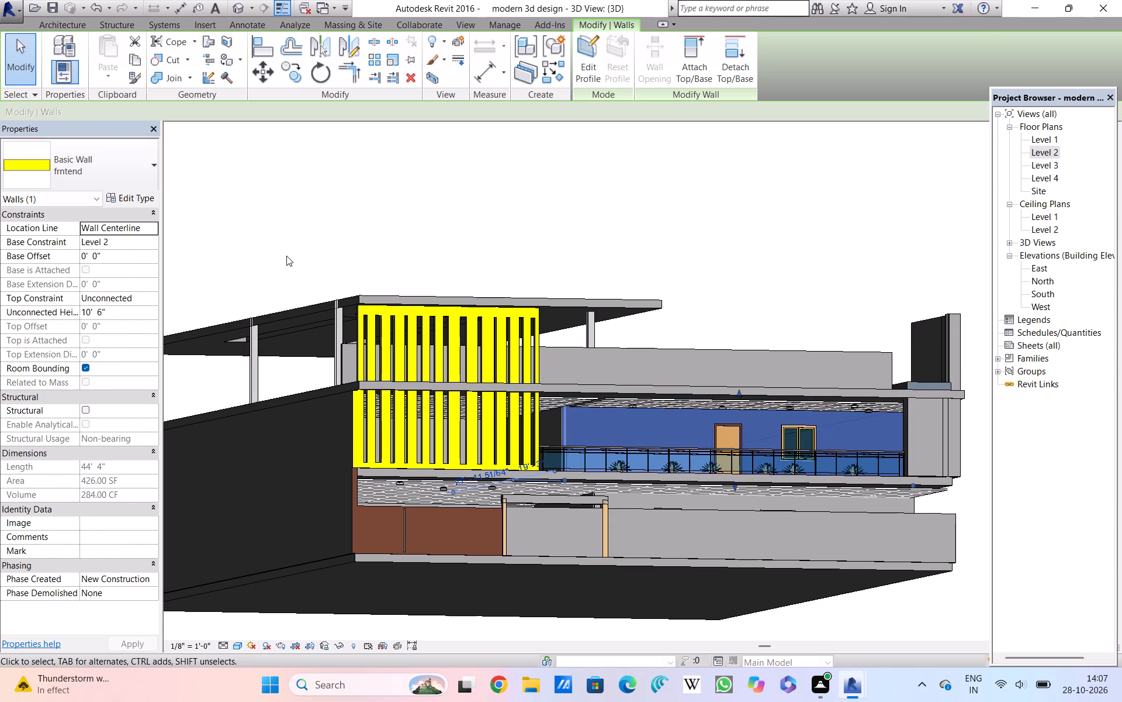
{"action": "double_click", "coordinate": [286, 256]}
{"action": "double_click", "coordinate": [299, 255]}
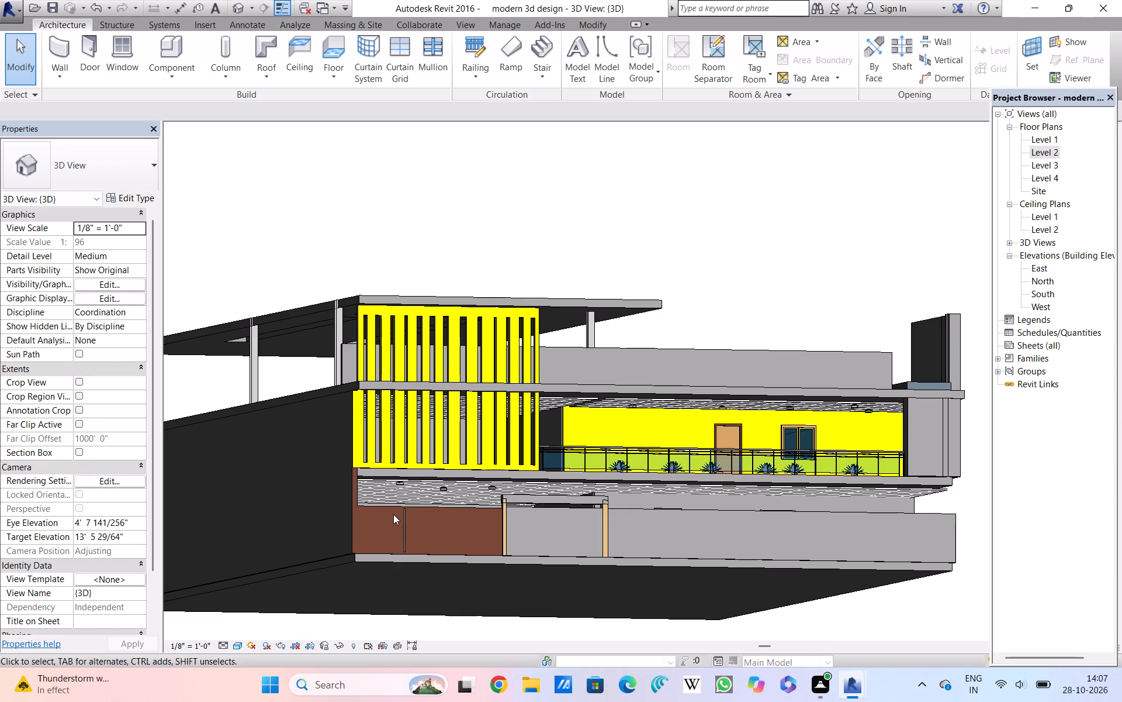
Duplicate the Generic - 8" type of the house's long dark side wall as a new wall type named side wall.
{"action": "left_click", "coordinate": [349, 512]}
{"action": "left_click", "coordinate": [129, 199]}
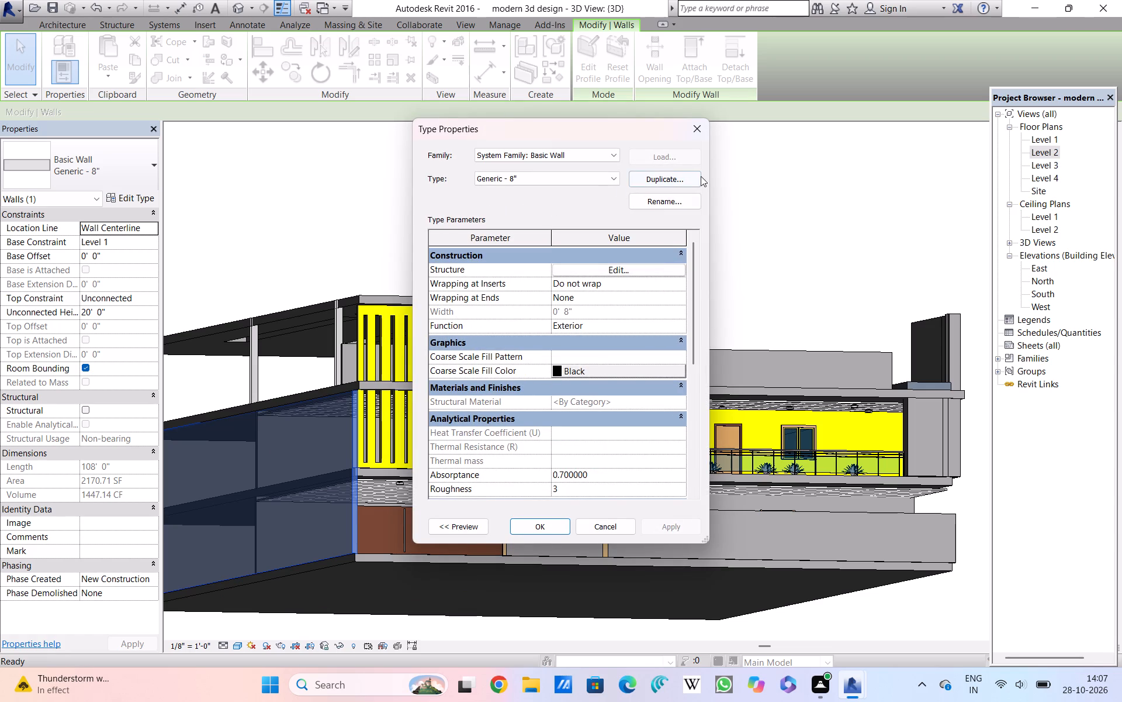
{"action": "double_click", "coordinate": [681, 178]}
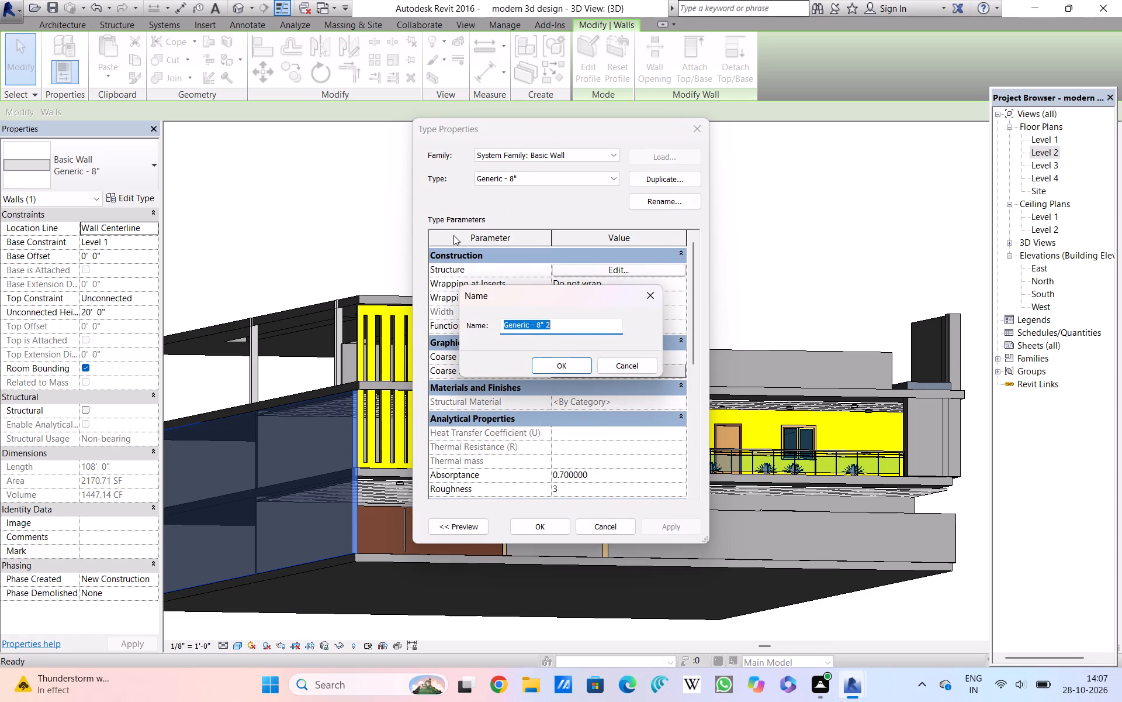
{"action": "key", "text": "BackSpace"}
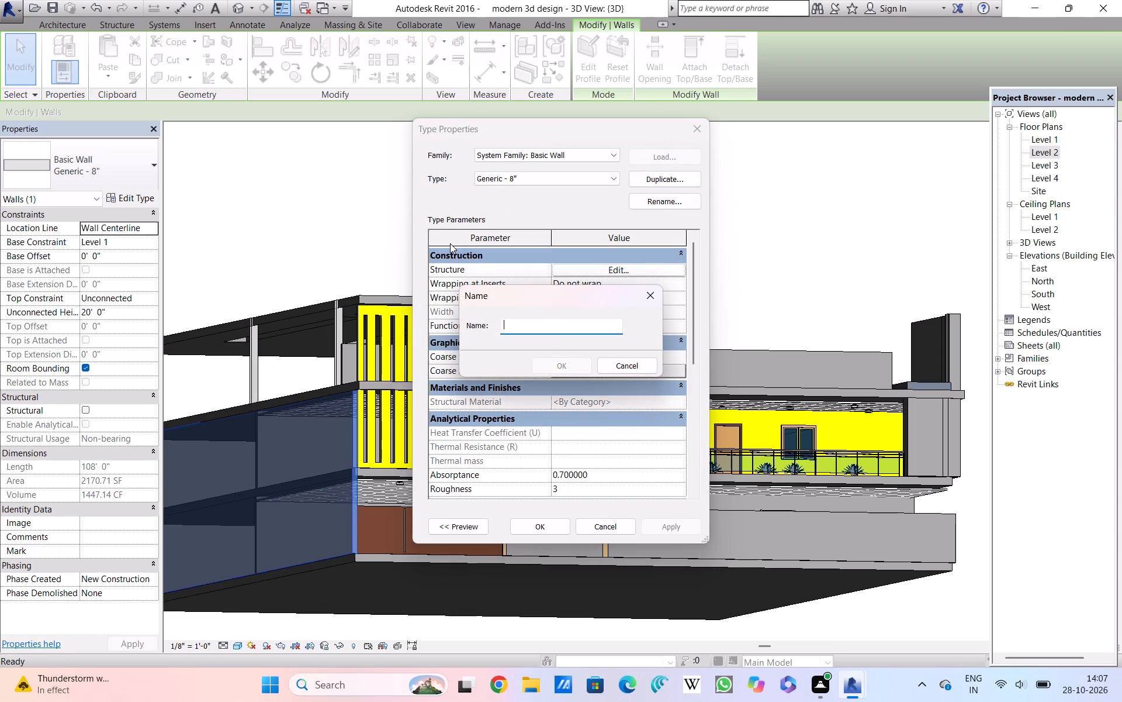
{"action": "type", "text": "side wa"}
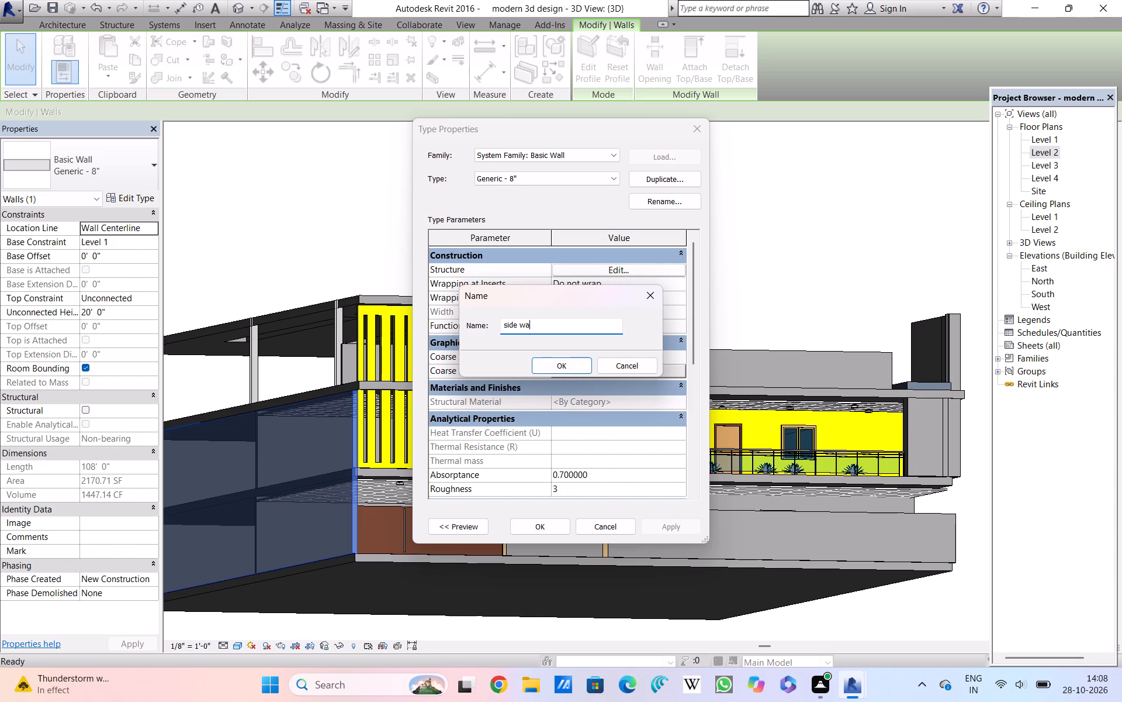
{"action": "type", "text": "ll"}
{"action": "double_click", "coordinate": [547, 363]}
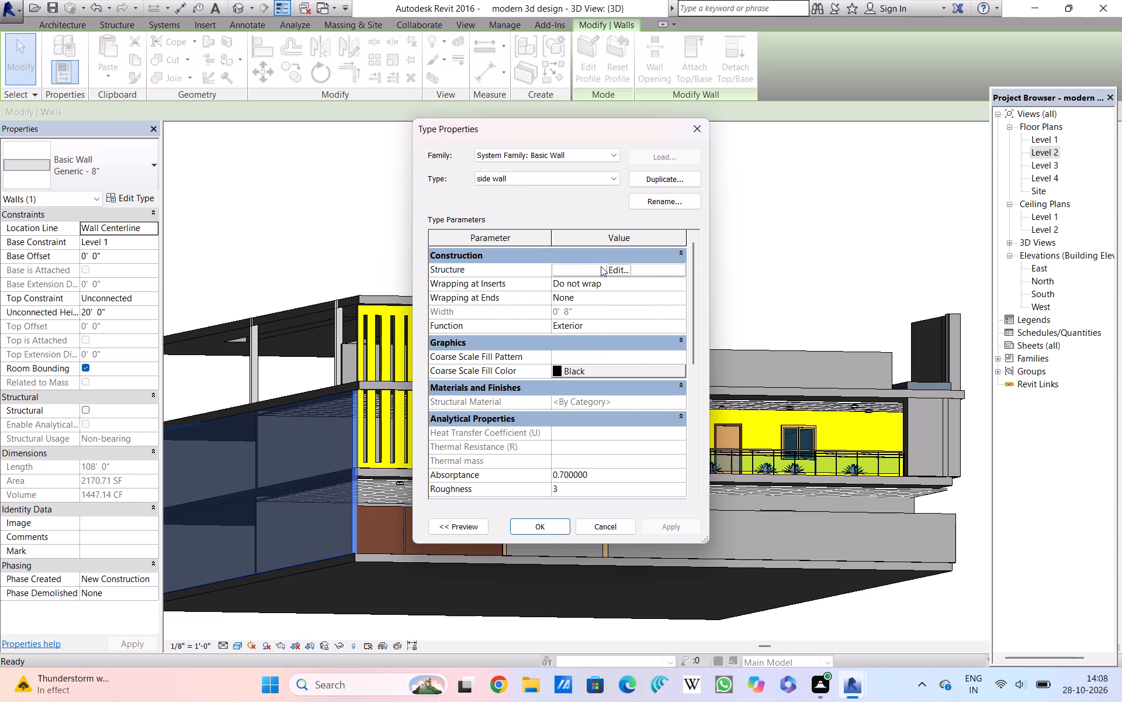
{"action": "left_click", "coordinate": [536, 524]}
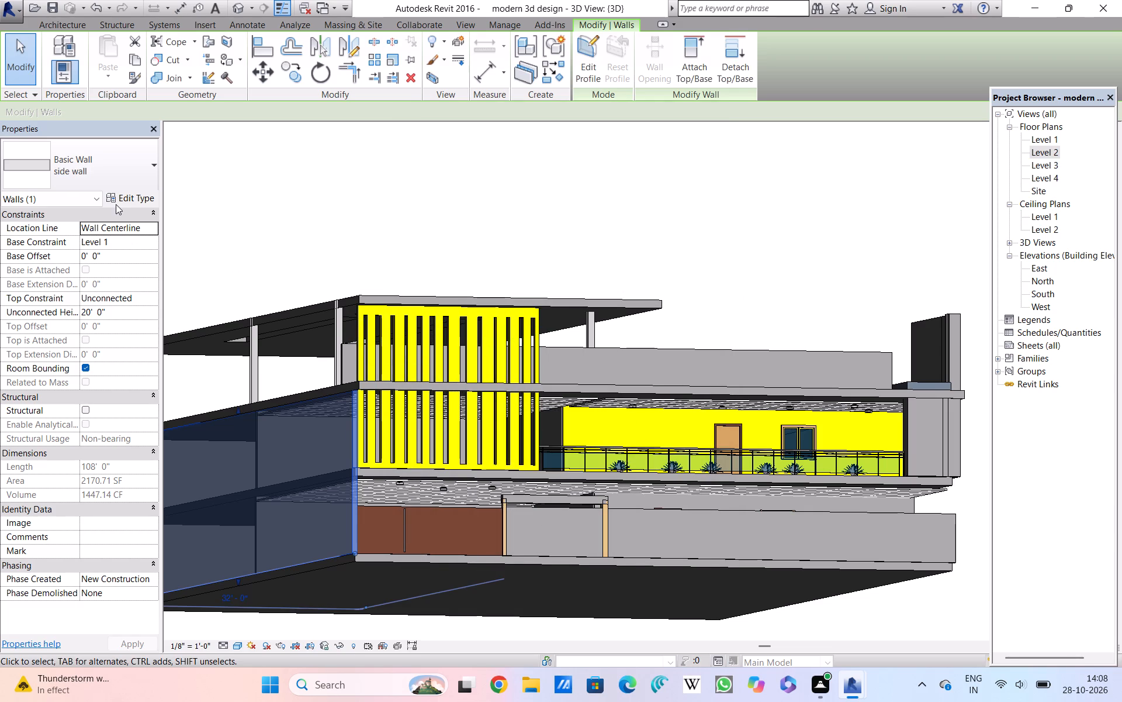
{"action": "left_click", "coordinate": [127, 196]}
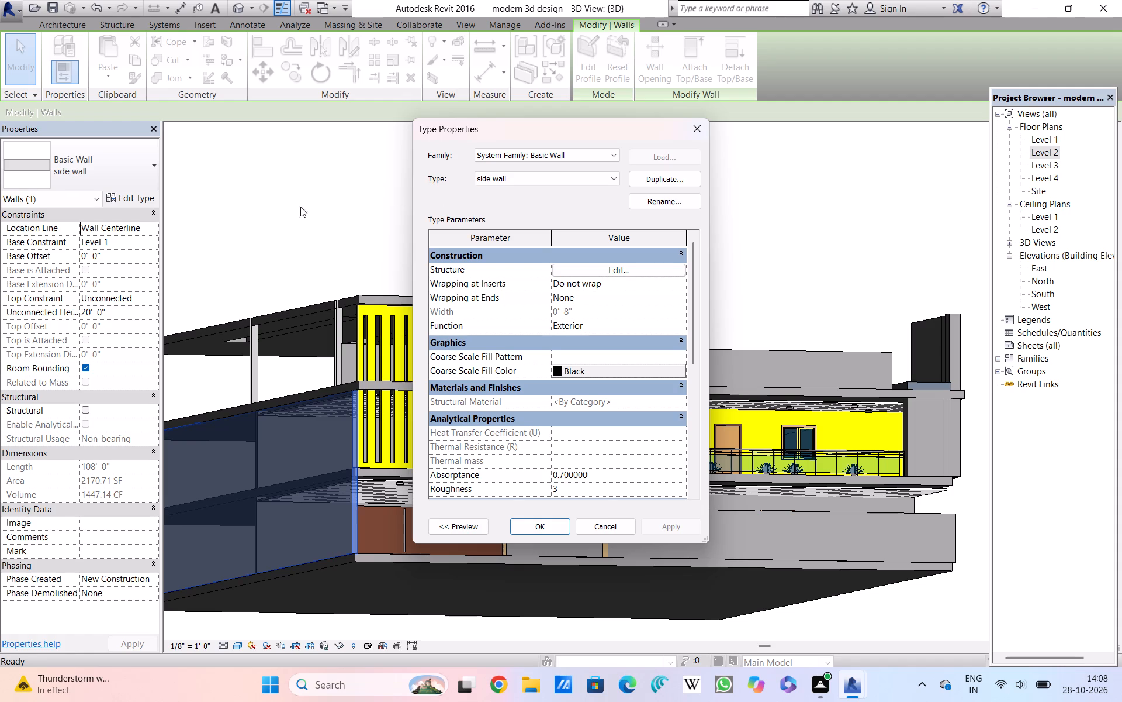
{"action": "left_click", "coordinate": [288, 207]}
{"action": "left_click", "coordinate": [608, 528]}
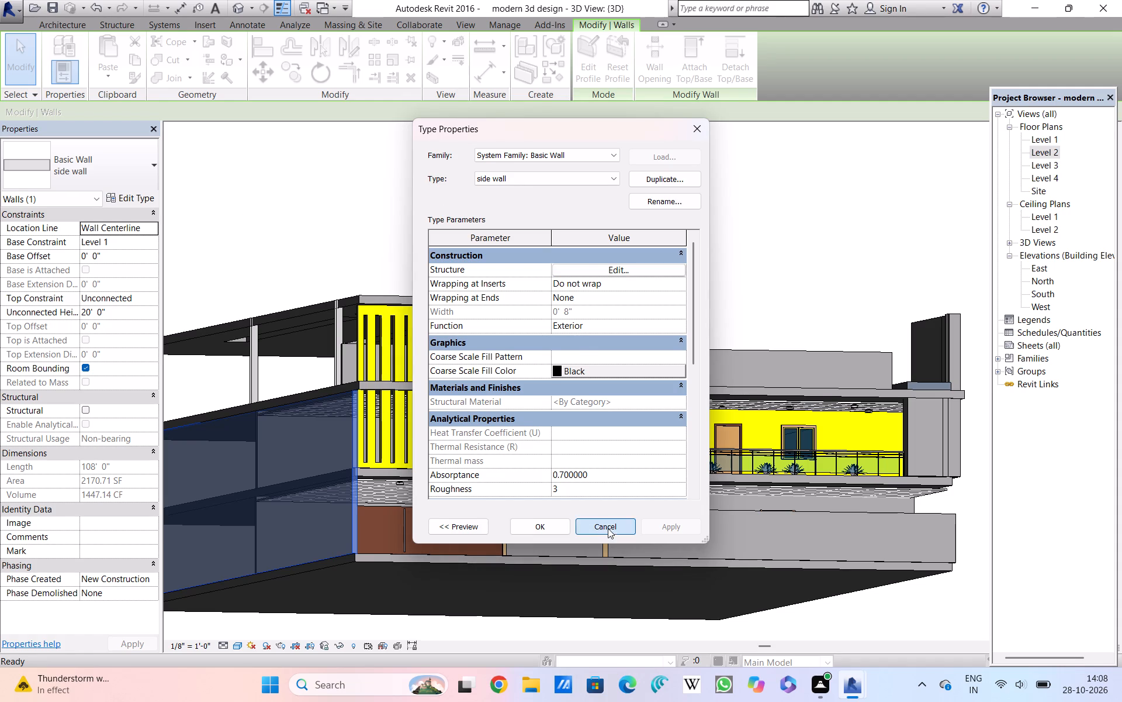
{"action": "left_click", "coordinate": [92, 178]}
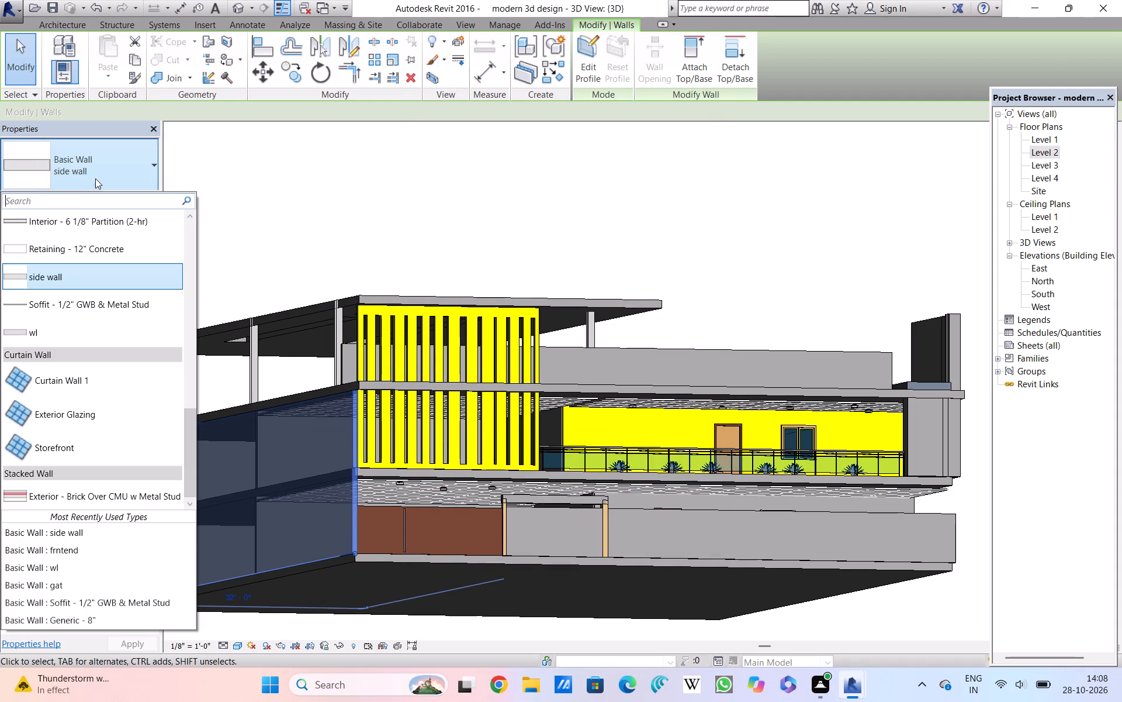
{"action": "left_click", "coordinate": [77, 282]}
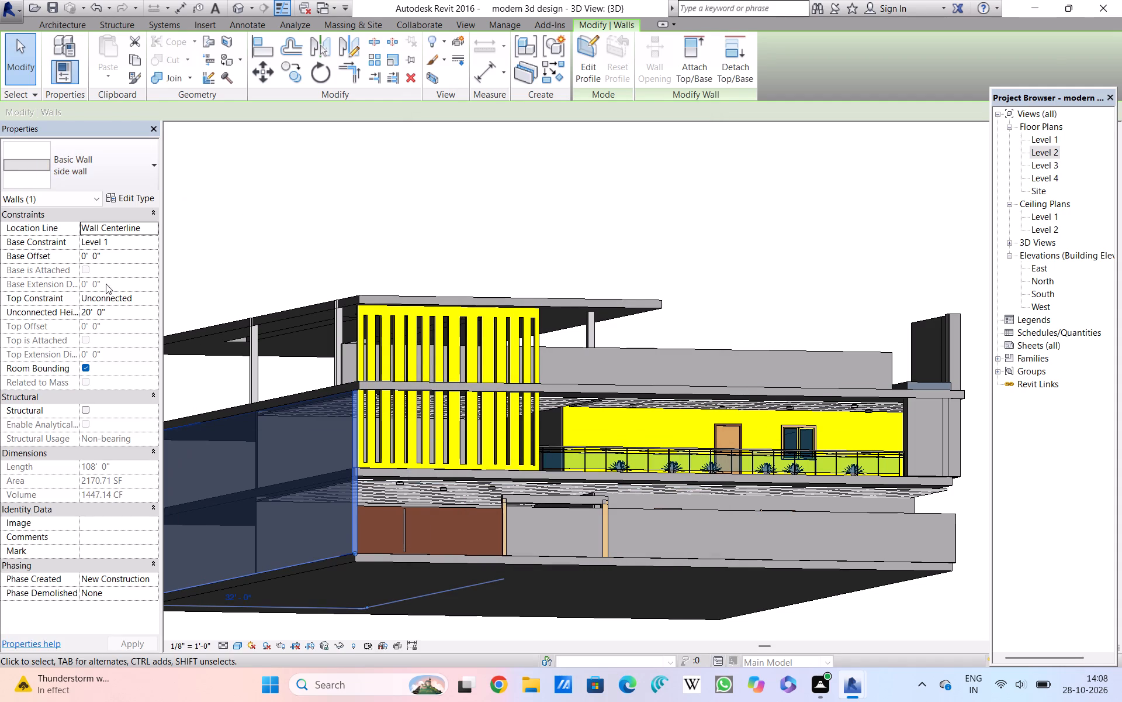
Open the Sash material for the side wall type's structure layer and set its shading color to white, RGB 255 255 255.
{"action": "left_click", "coordinate": [121, 199]}
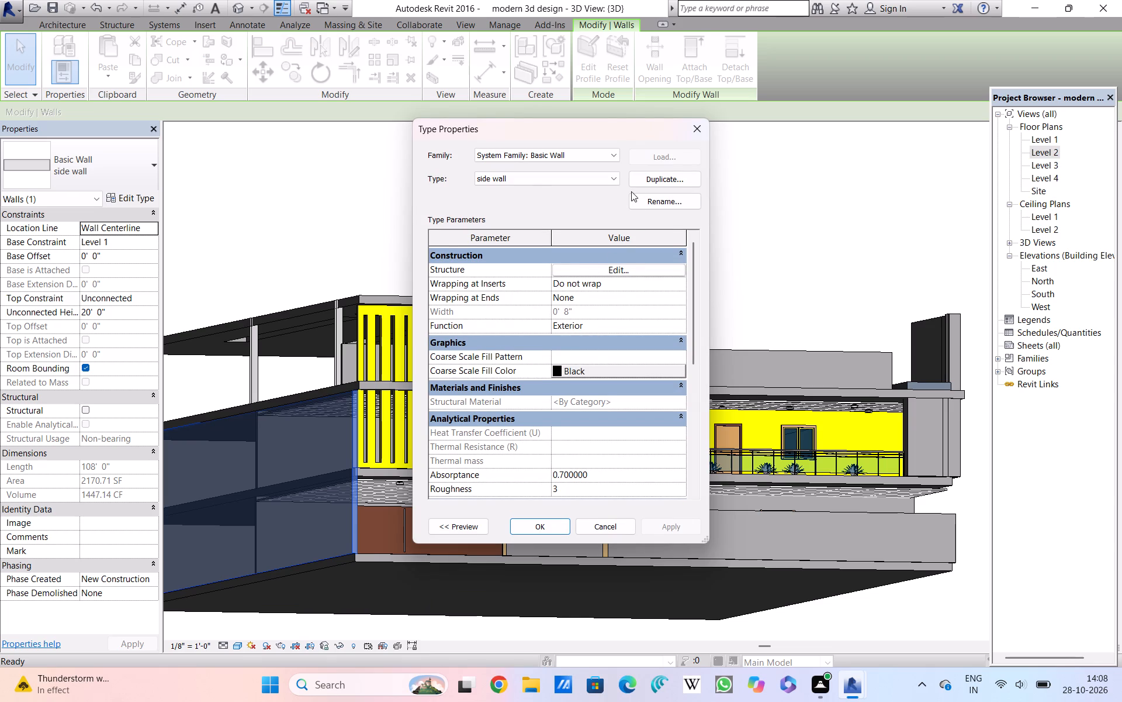
{"action": "left_click", "coordinate": [622, 266]}
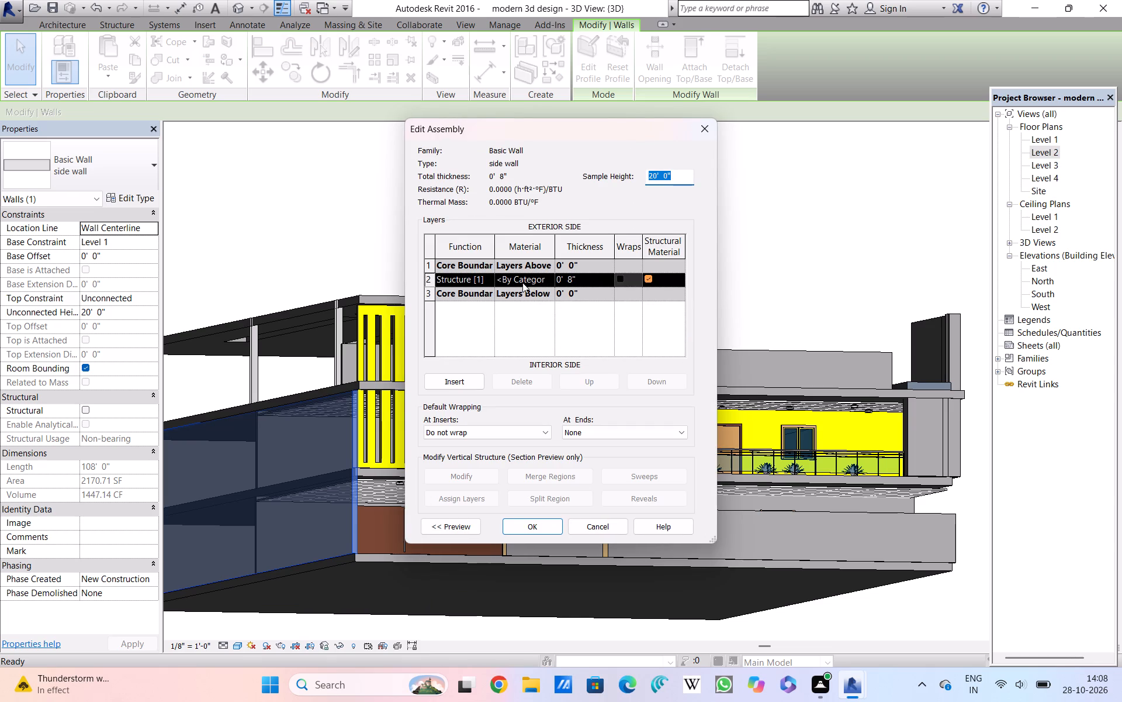
{"action": "left_click", "coordinate": [523, 280]}
{"action": "left_click", "coordinate": [552, 280]}
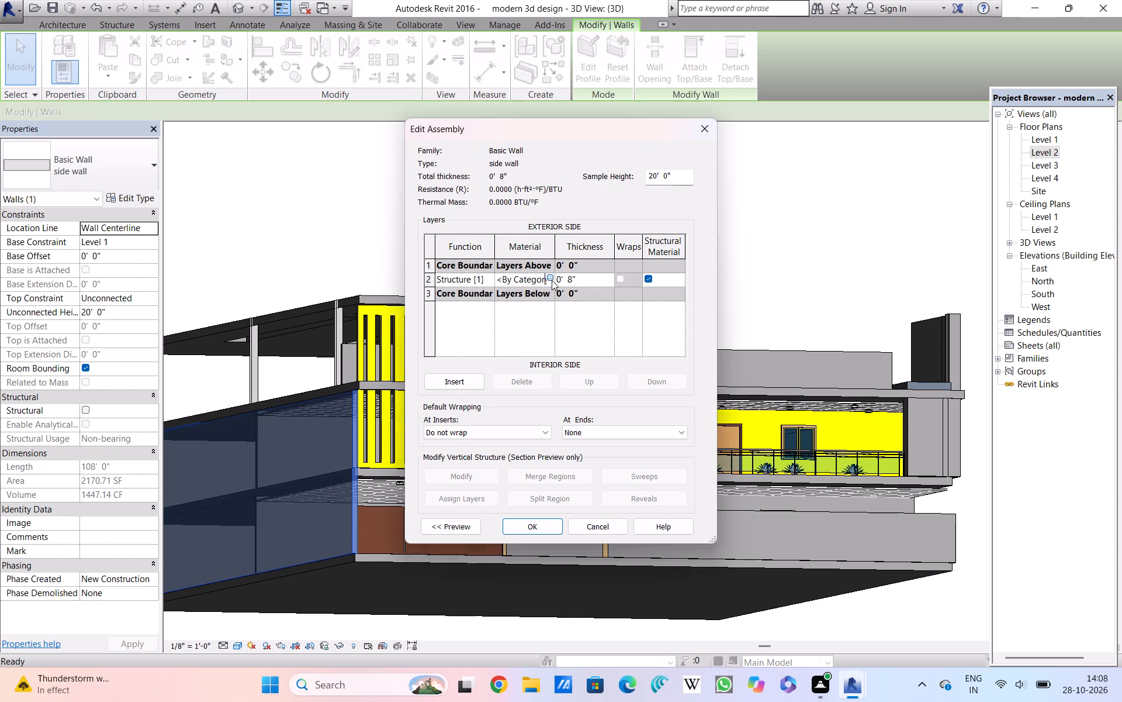
{"action": "left_click", "coordinate": [586, 218]}
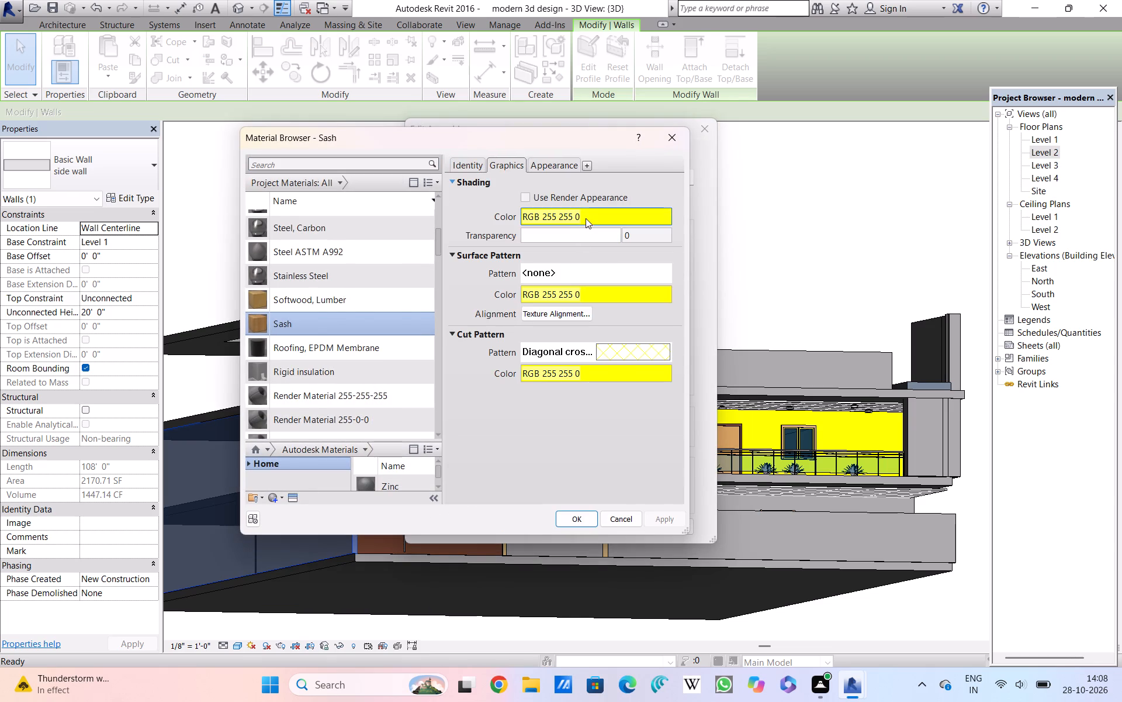
{"action": "left_click", "coordinate": [445, 347]}
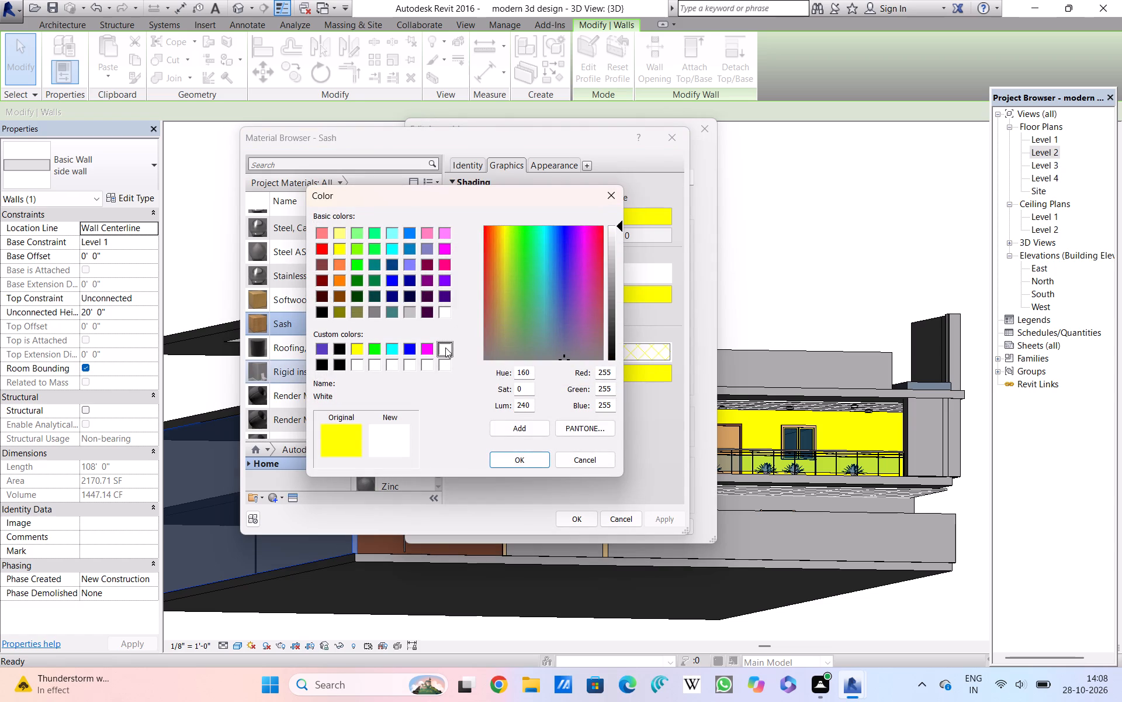
{"action": "left_click", "coordinate": [519, 457]}
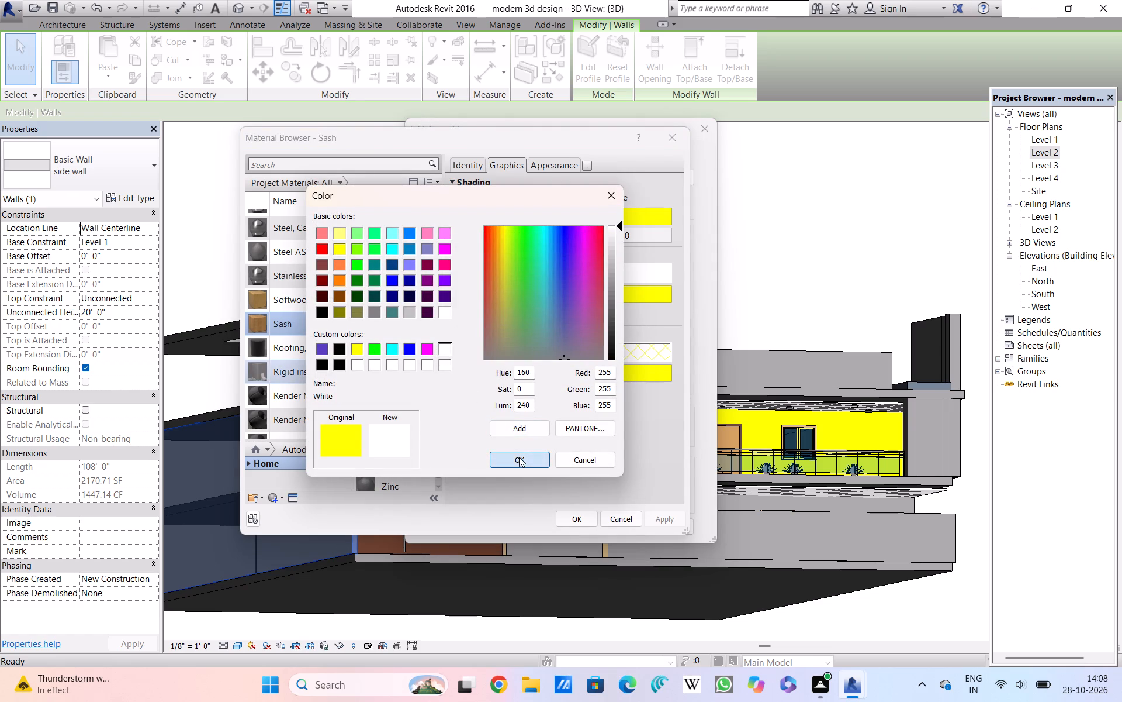
Set the Sash material's surface and cut pattern colors to white, RGB 255 255 255, and assign it to the side wall type.
{"action": "left_click", "coordinate": [566, 290]}
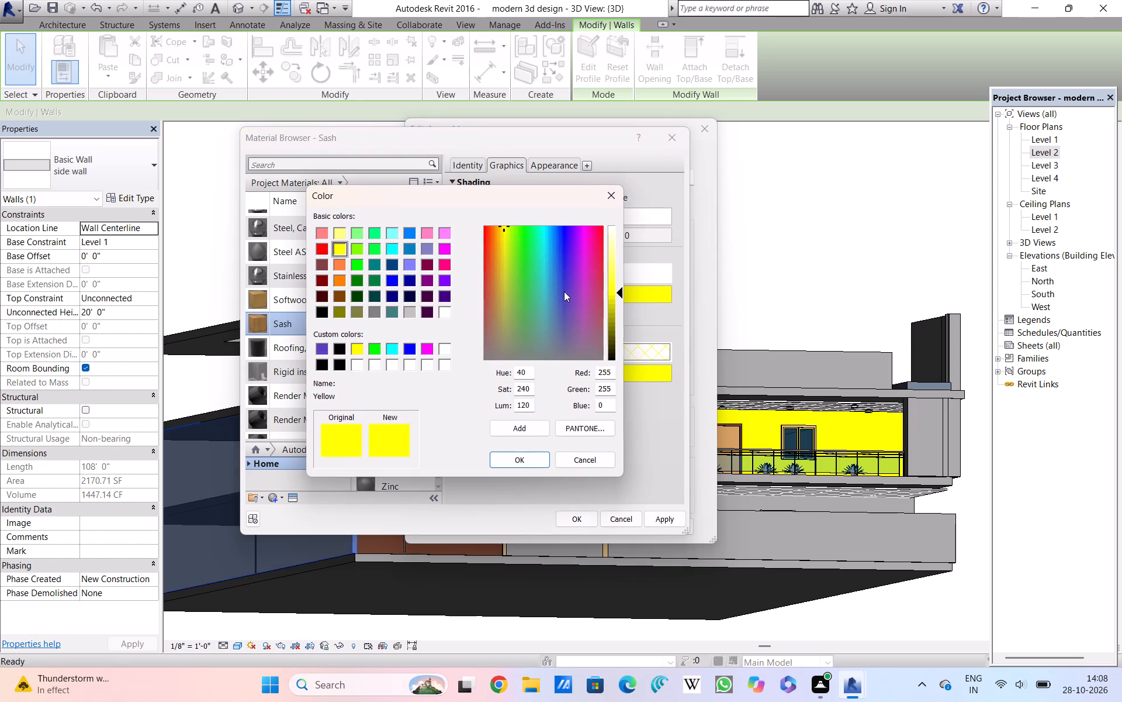
{"action": "left_click", "coordinate": [446, 346]}
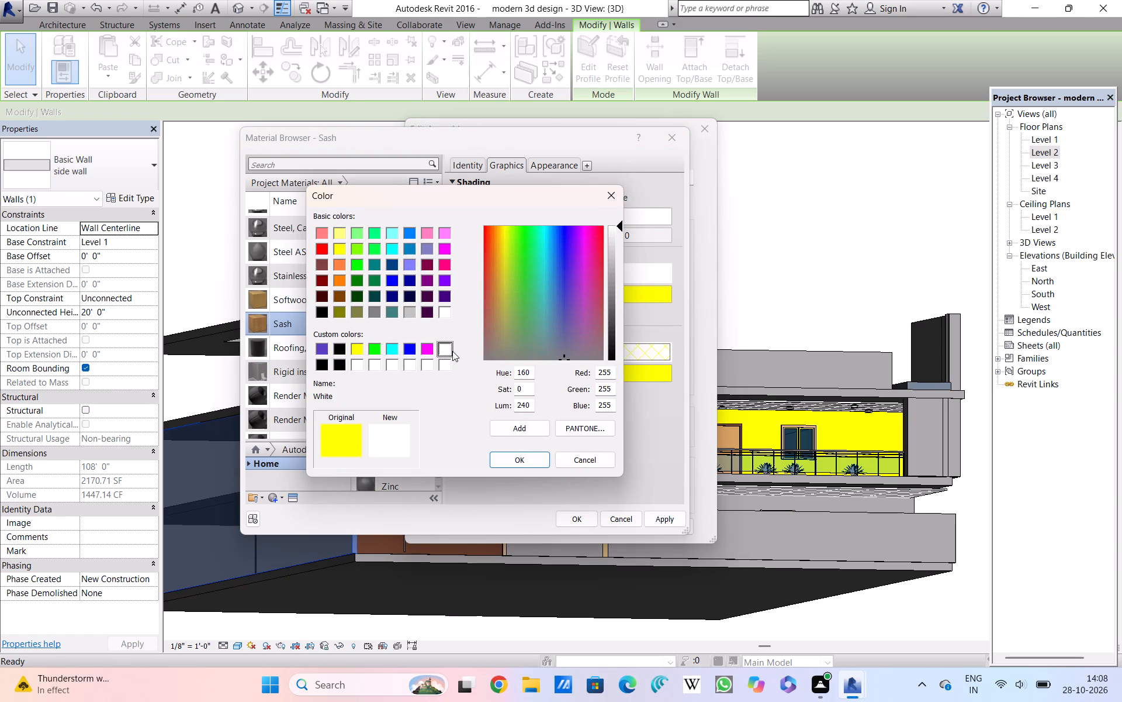
{"action": "left_click", "coordinate": [511, 453]}
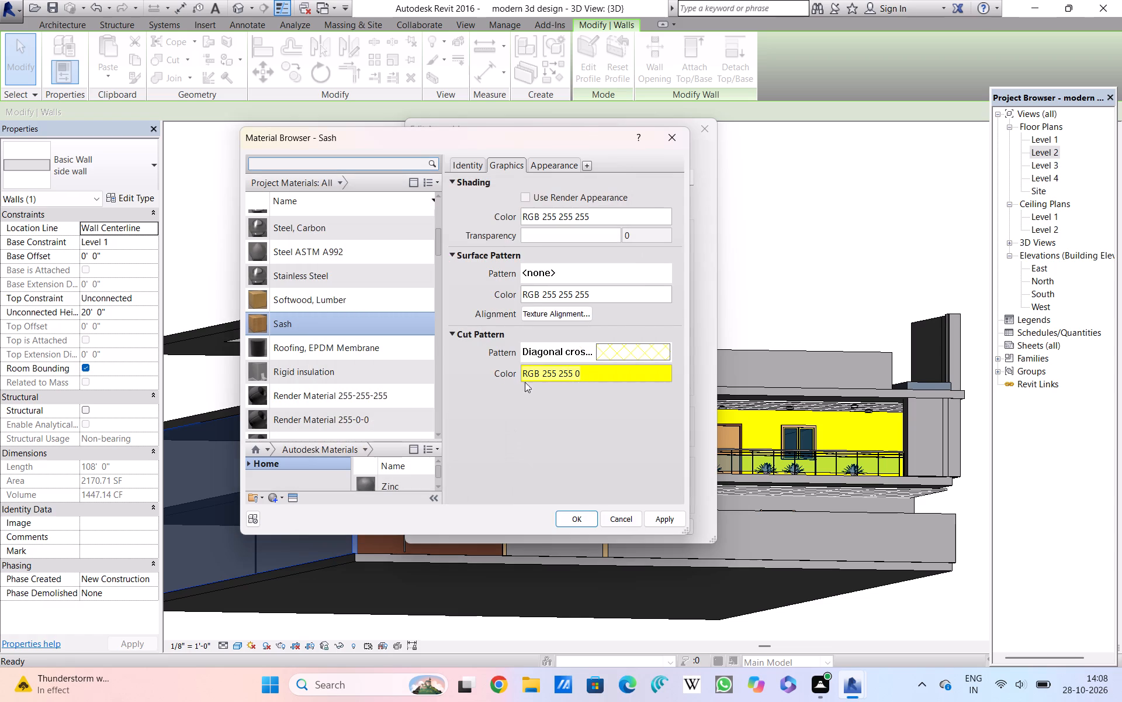
{"action": "double_click", "coordinate": [549, 374]}
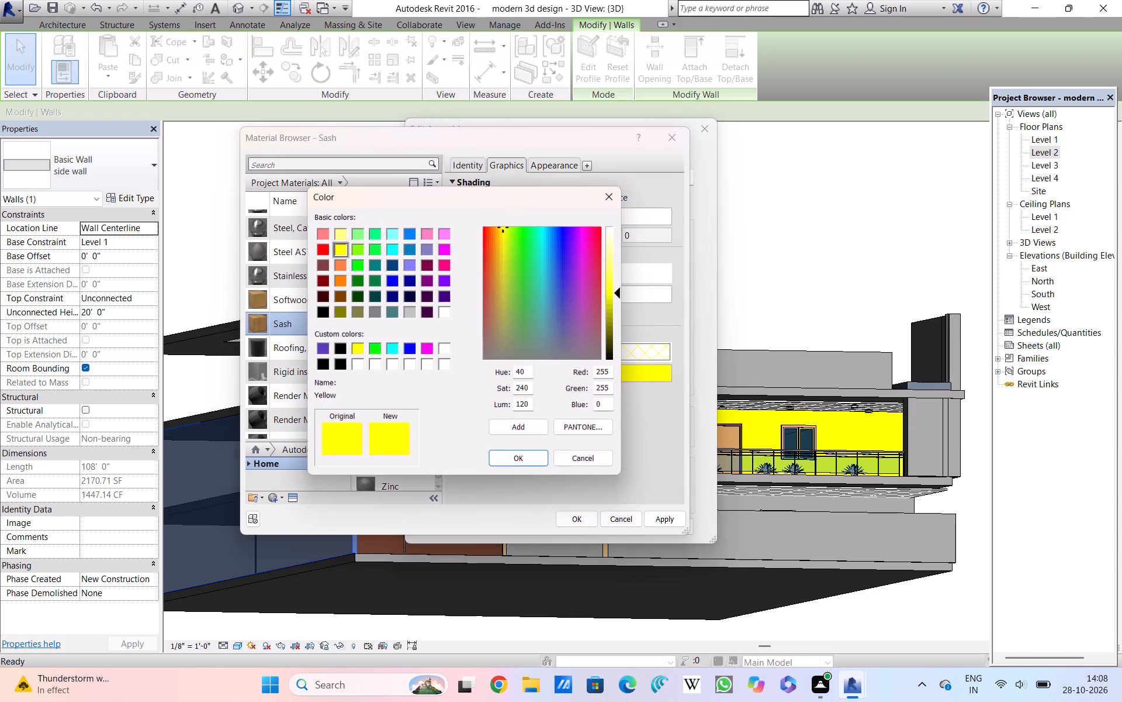
{"action": "left_click", "coordinate": [443, 352]}
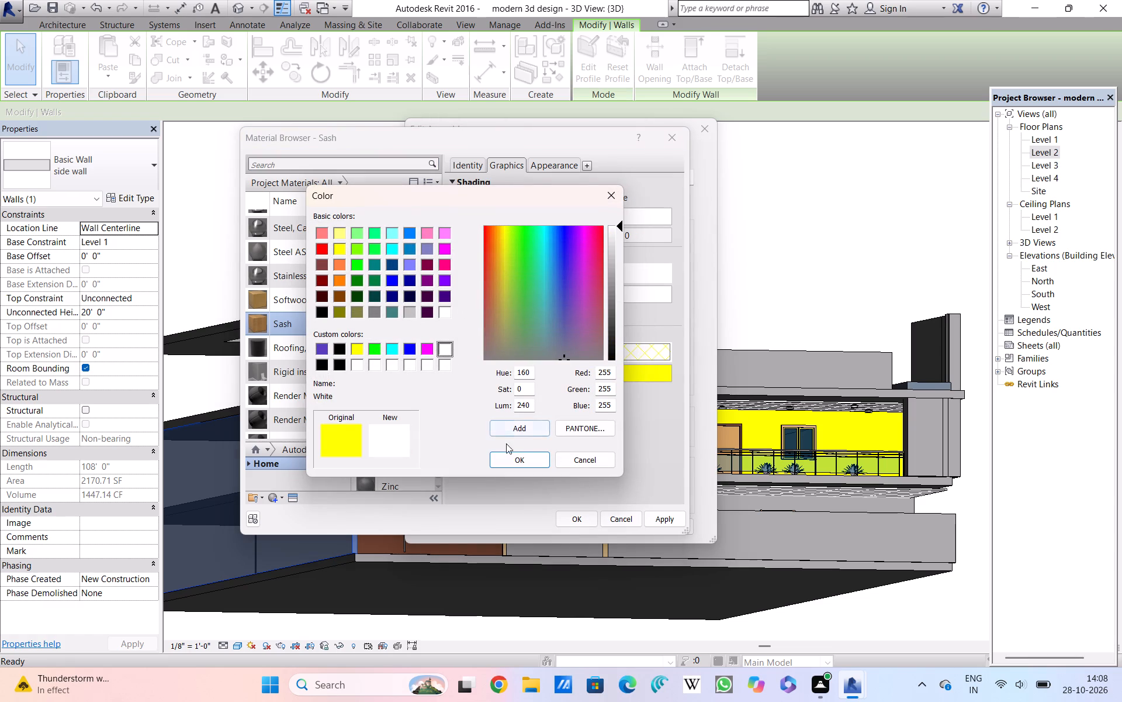
{"action": "left_click", "coordinate": [515, 455]}
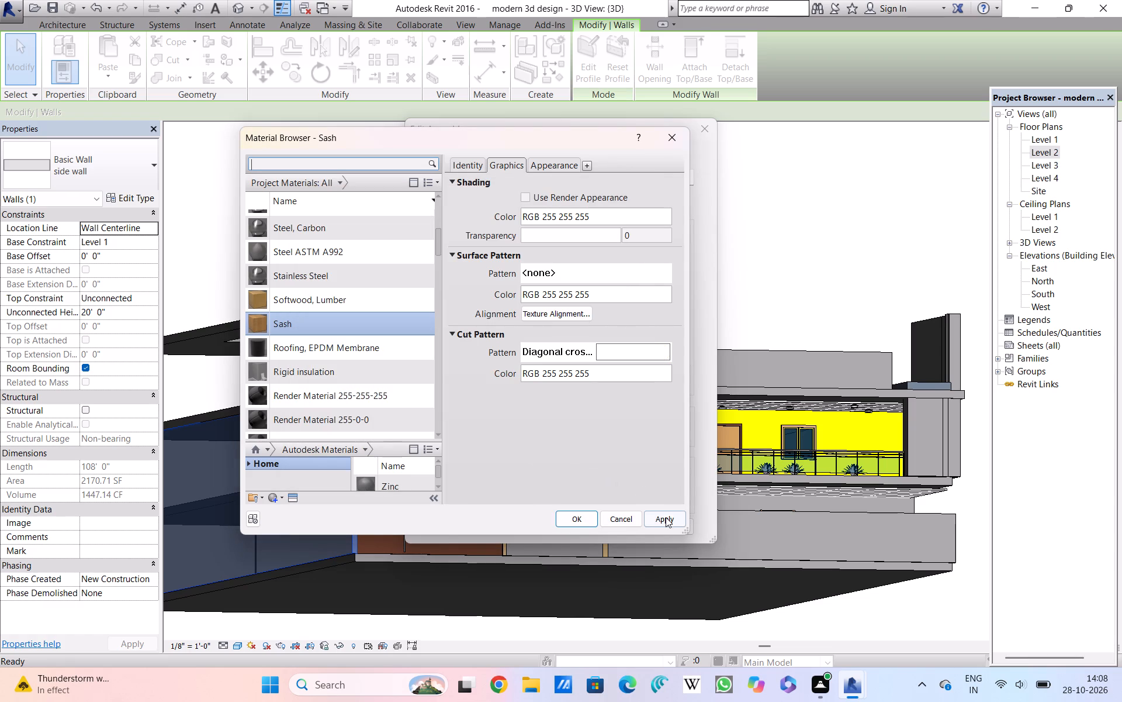
{"action": "left_click", "coordinate": [667, 519]}
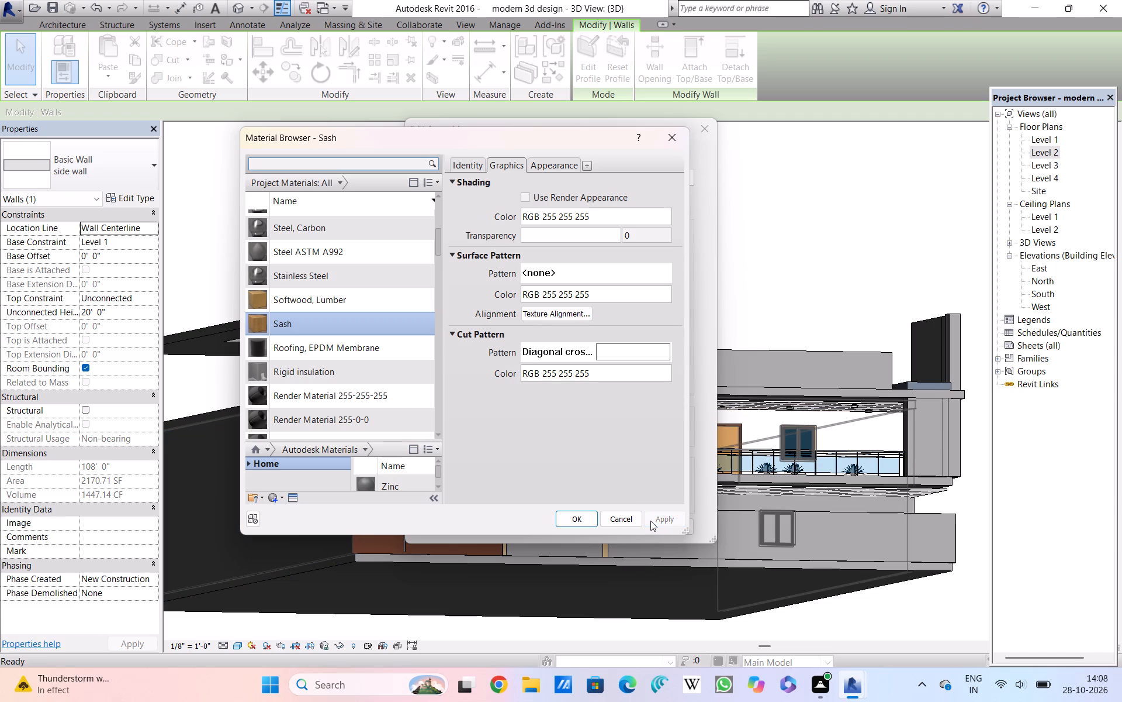
{"action": "left_click", "coordinate": [563, 516]}
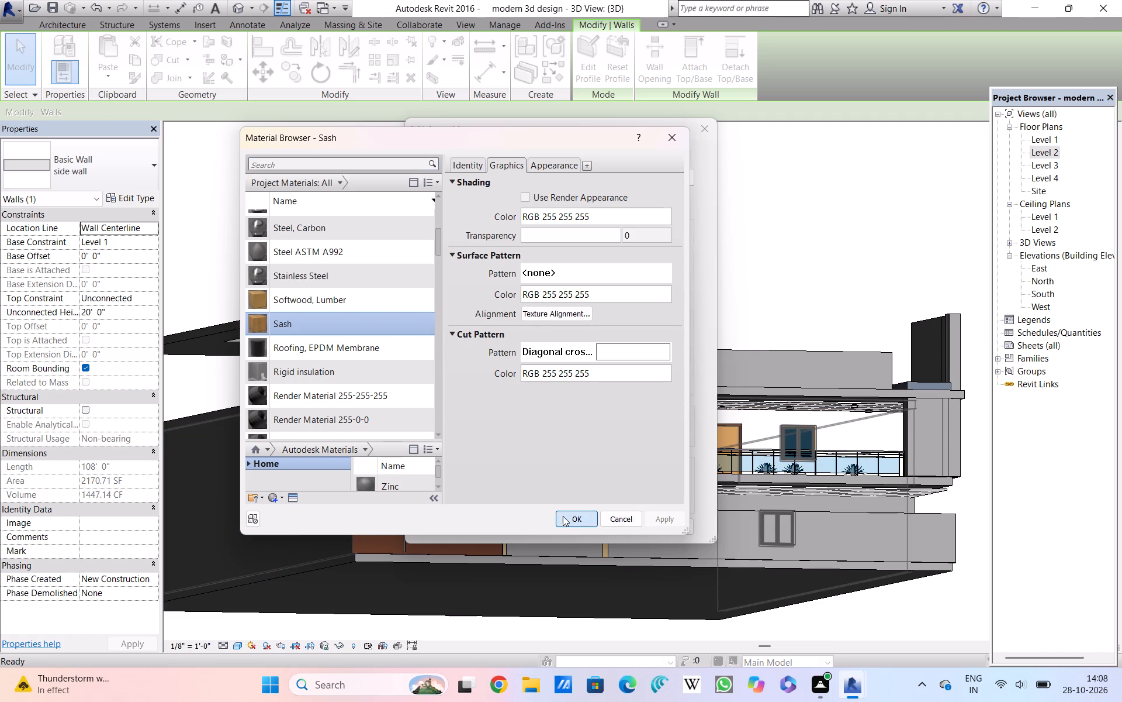
{"action": "left_click", "coordinate": [536, 534]}
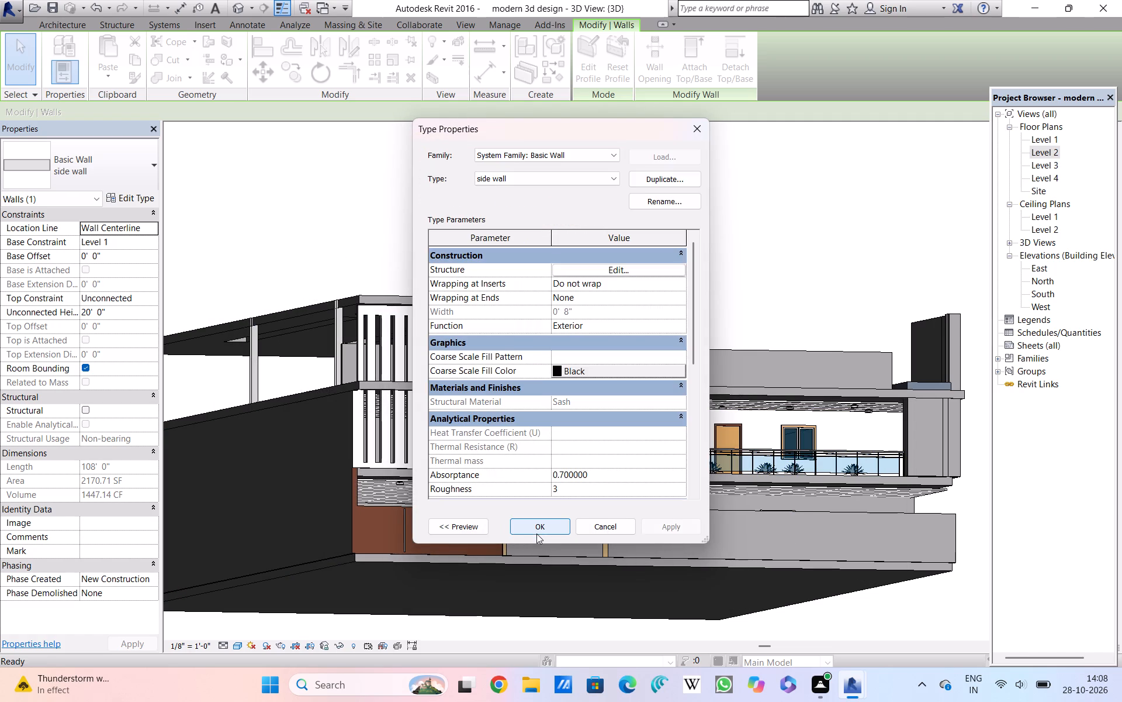
{"action": "double_click", "coordinate": [659, 527]}
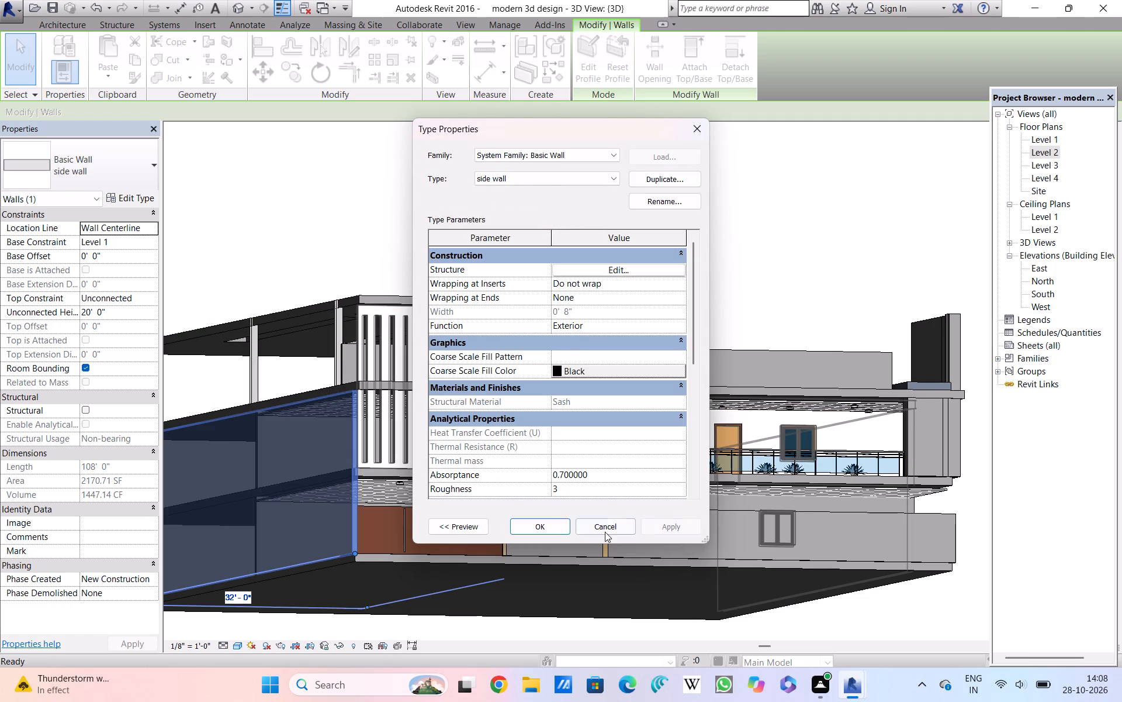
{"action": "left_click", "coordinate": [531, 527]}
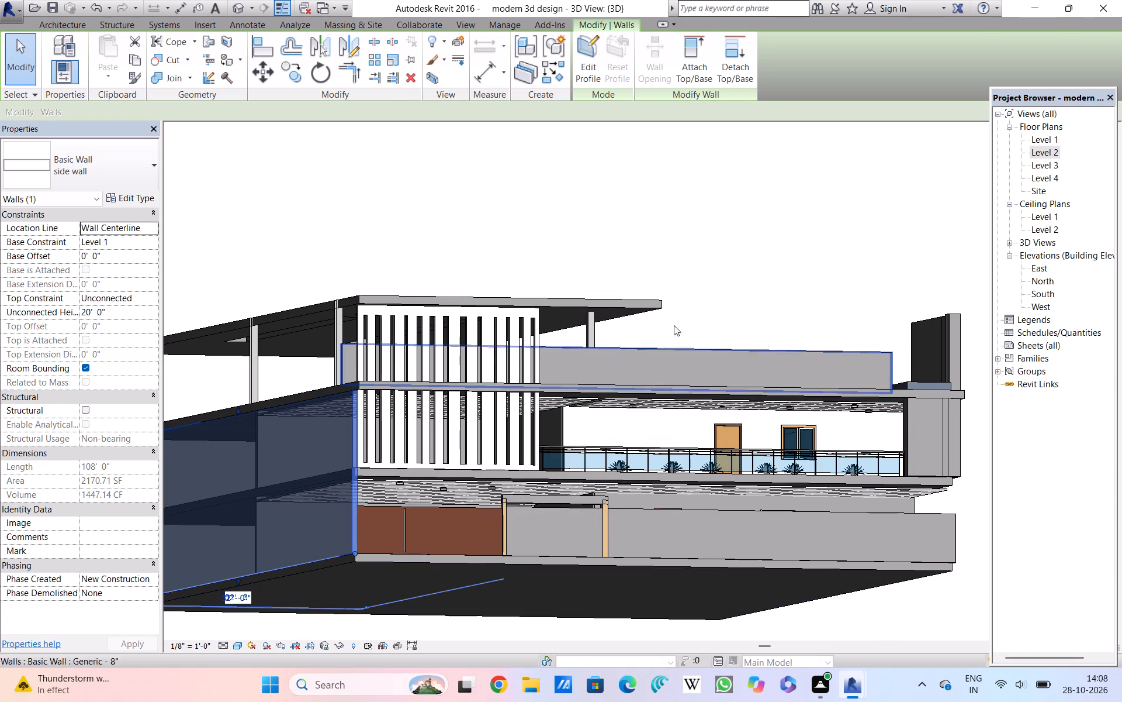
{"action": "left_click", "coordinate": [732, 290]}
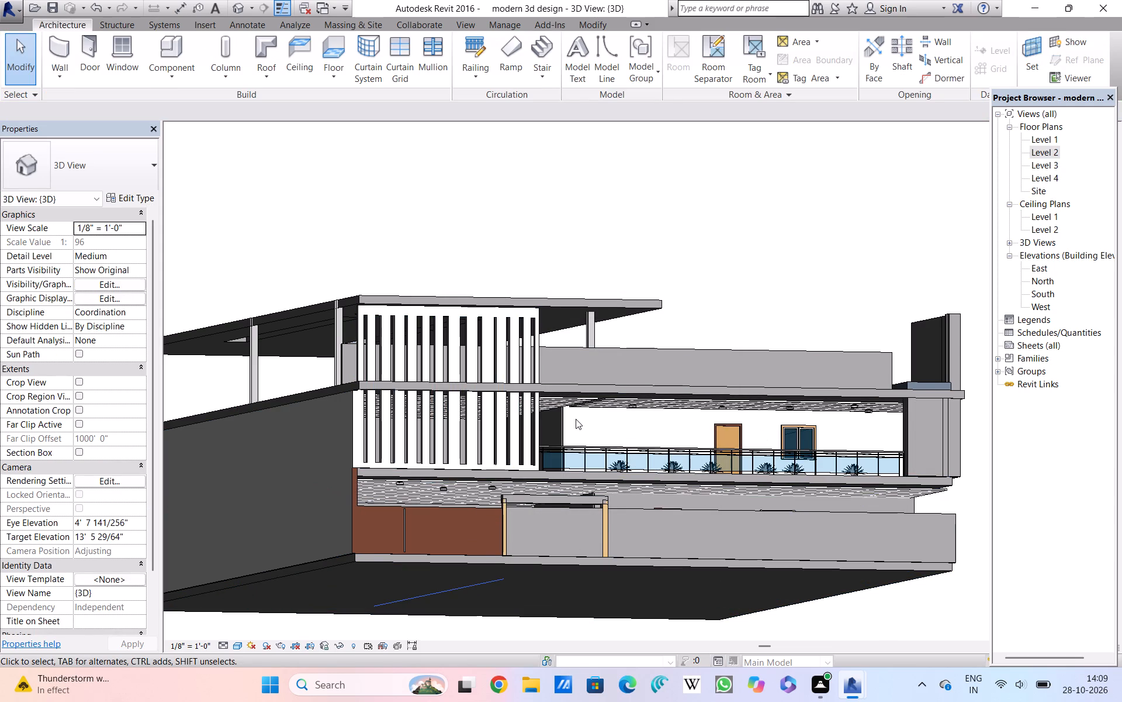
Examine the recolored slatted screen, balcony wall and side wall on the house's front in the 3D view.
{"action": "scroll", "coordinate": [576, 418], "scroll_direction": "up", "scroll_amount": 2}
{"action": "scroll", "coordinate": [576, 418], "scroll_direction": "down", "scroll_amount": 1}
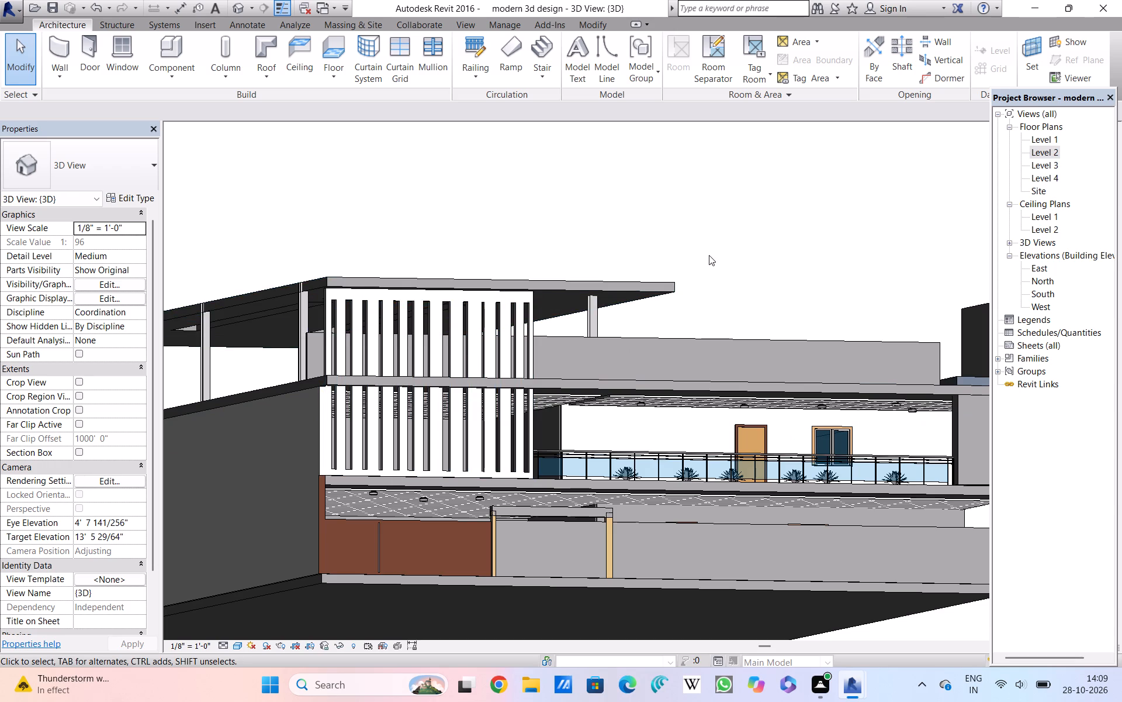
{"action": "scroll", "coordinate": [709, 255], "scroll_direction": "down", "scroll_amount": 2}
{"action": "middle_click_drag", "start_coordinate": [708, 257], "coordinate": [708, 305]}
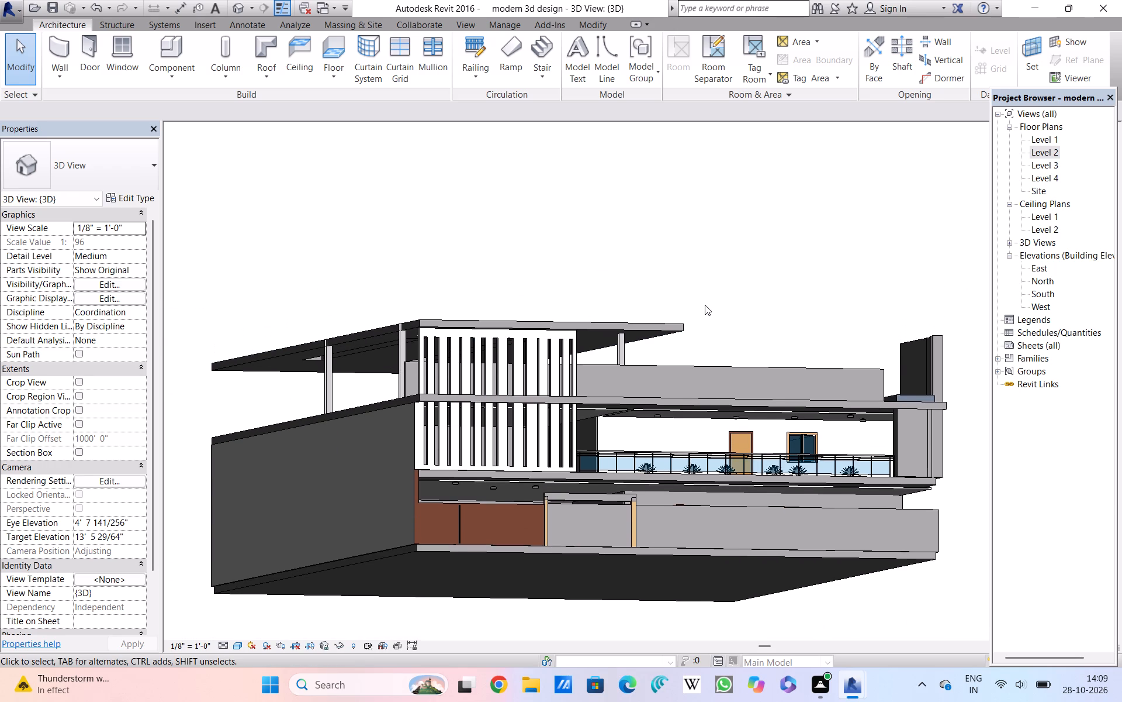
{"action": "scroll", "coordinate": [705, 305], "scroll_direction": "up", "scroll_amount": 2}
{"action": "scroll", "coordinate": [705, 305], "scroll_direction": "down", "scroll_amount": 1}
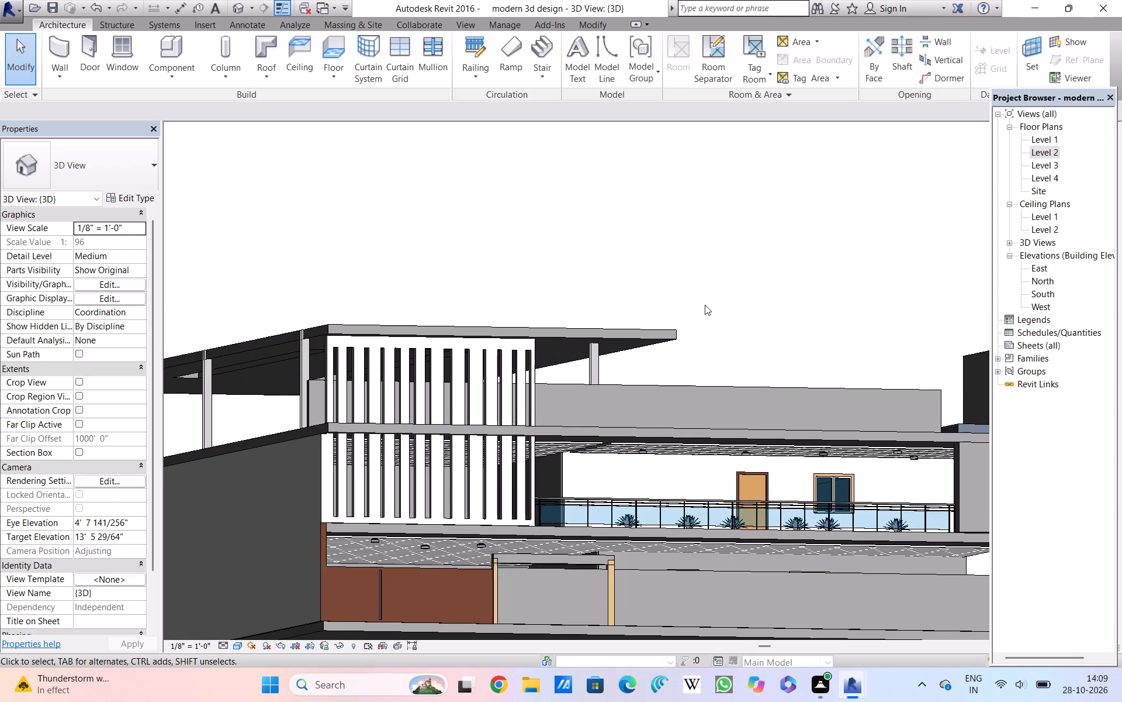
{"action": "scroll", "coordinate": [683, 309], "scroll_direction": "up", "scroll_amount": 1}
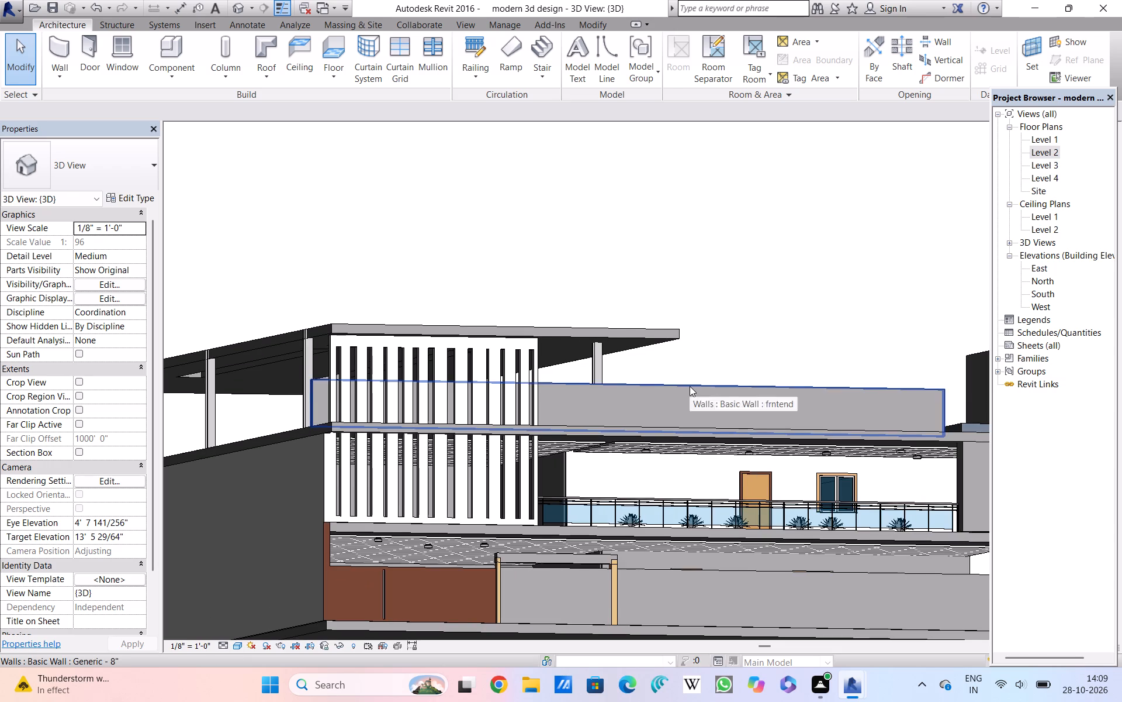
{"action": "scroll", "coordinate": [690, 386], "scroll_direction": "up", "scroll_amount": 2}
{"action": "scroll", "coordinate": [690, 386], "scroll_direction": "down", "scroll_amount": 1}
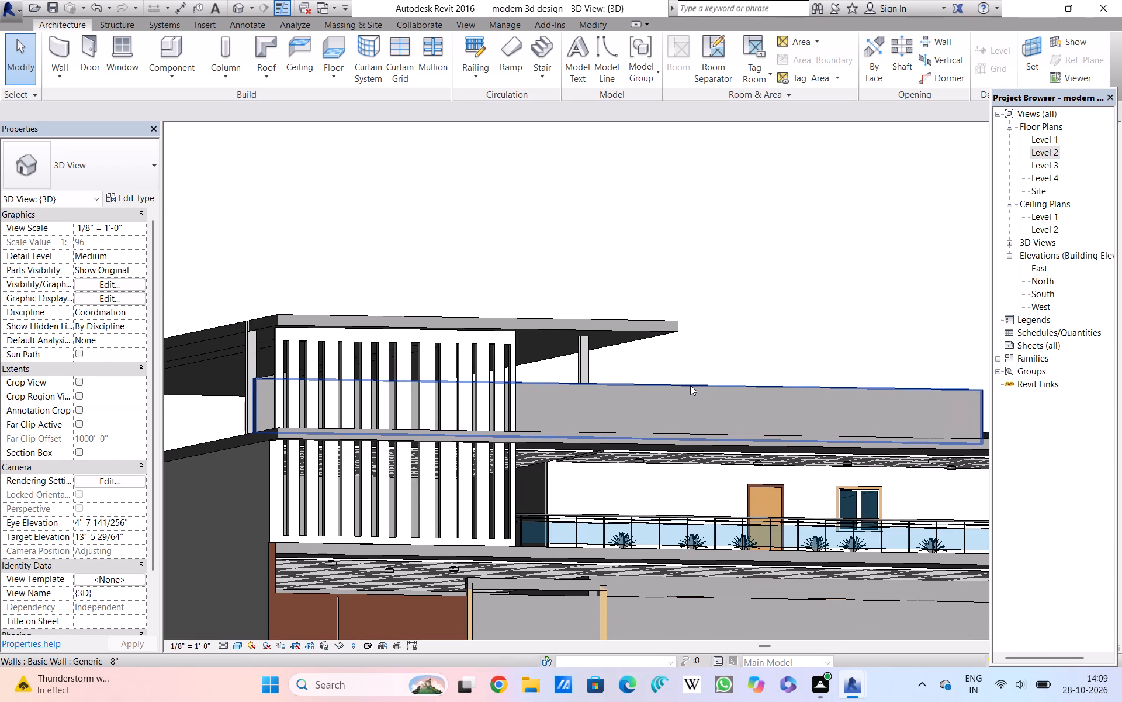
{"action": "scroll", "coordinate": [690, 383], "scroll_direction": "up", "scroll_amount": 2}
{"action": "scroll", "coordinate": [690, 383], "scroll_direction": "down", "scroll_amount": 2}
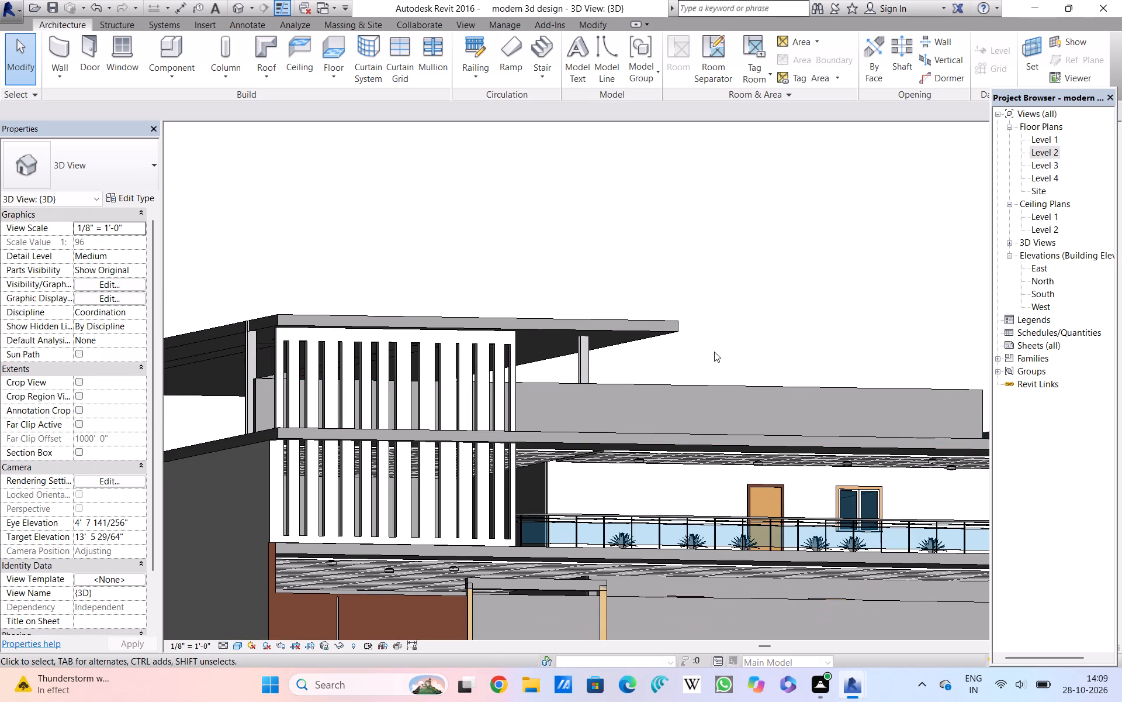
{"action": "middle_click_drag", "start_coordinate": [714, 352], "coordinate": [754, 276]}
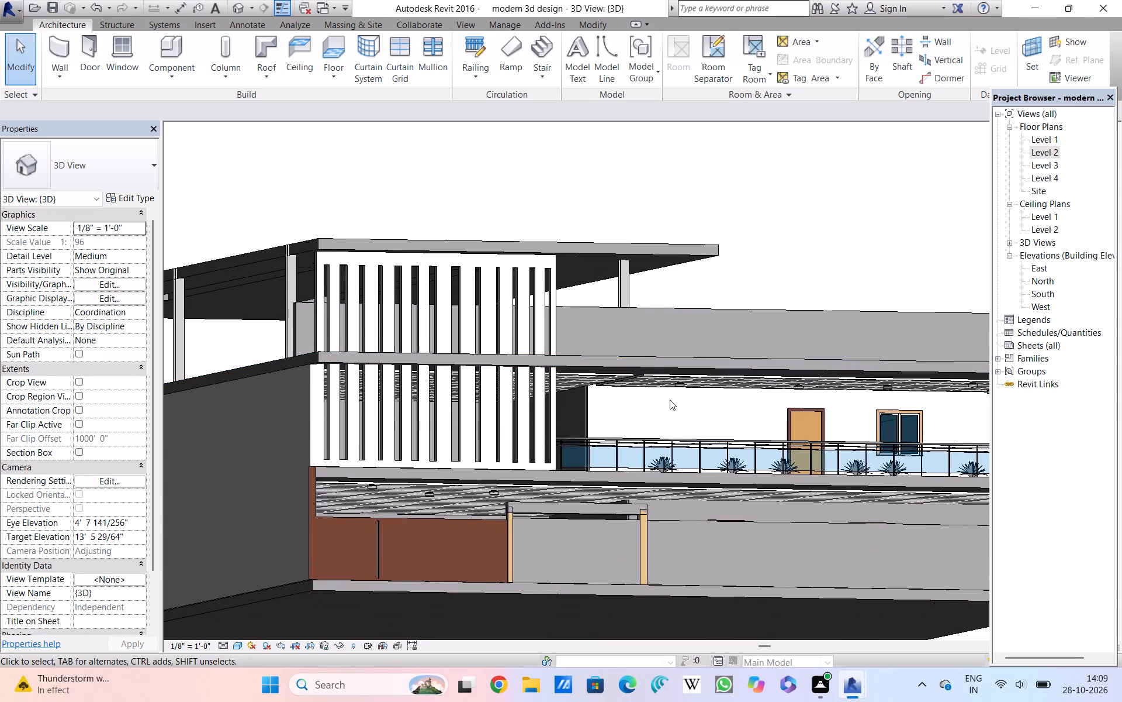
{"action": "scroll", "coordinate": [642, 408], "scroll_direction": "up", "scroll_amount": 3}
{"action": "scroll", "coordinate": [642, 408], "scroll_direction": "down", "scroll_amount": 3}
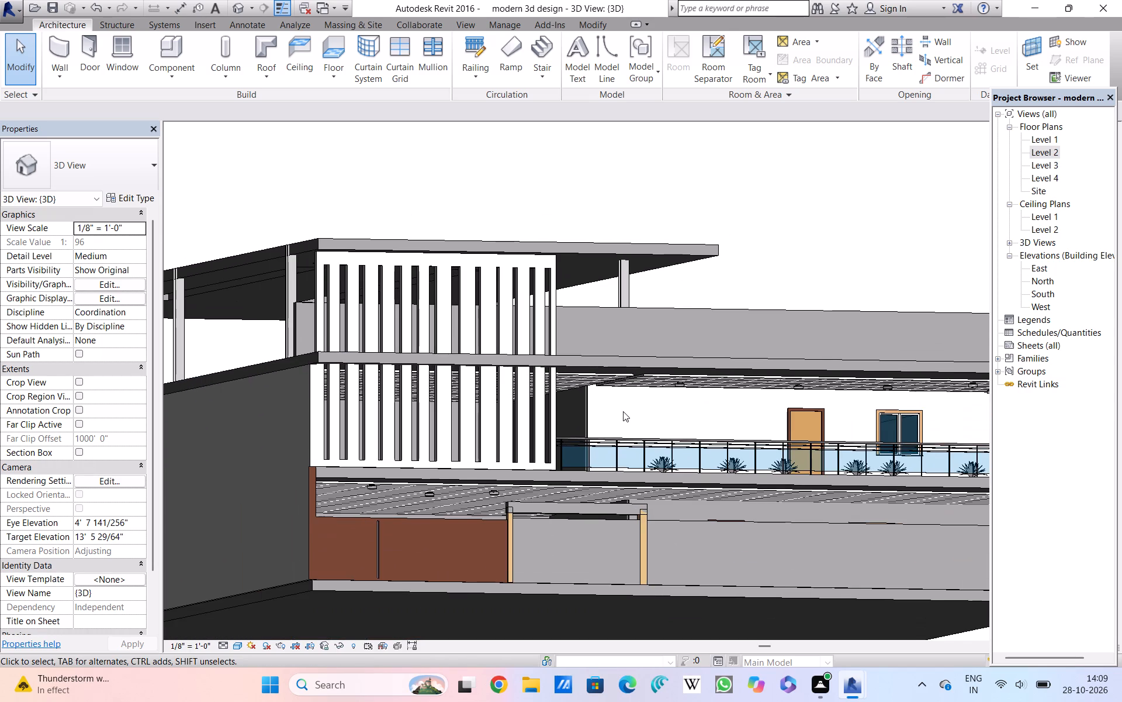
{"action": "middle_click_drag", "start_coordinate": [623, 412], "coordinate": [687, 397]}
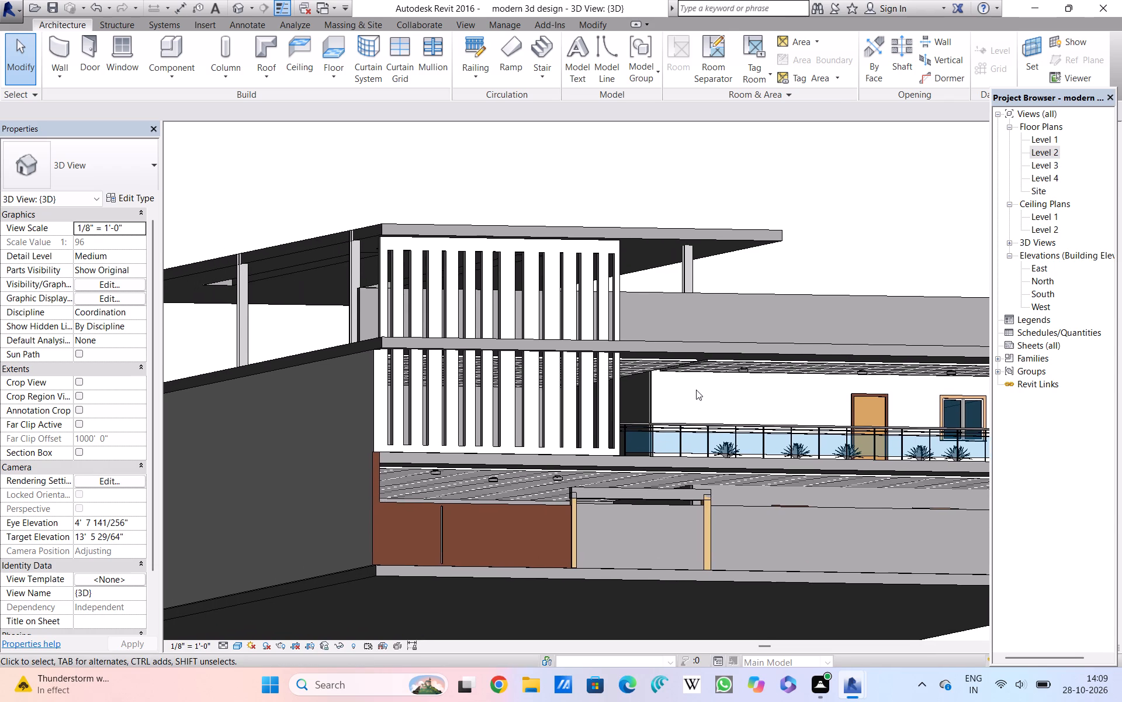
{"action": "scroll", "coordinate": [696, 390], "scroll_direction": "down", "scroll_amount": 1}
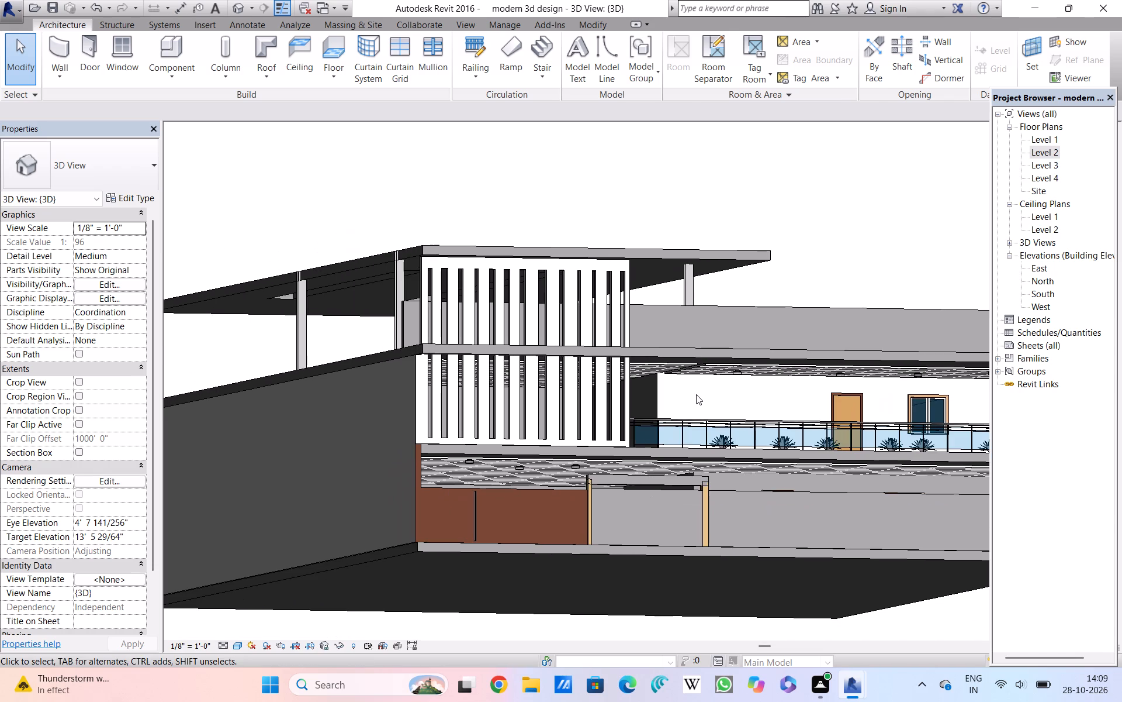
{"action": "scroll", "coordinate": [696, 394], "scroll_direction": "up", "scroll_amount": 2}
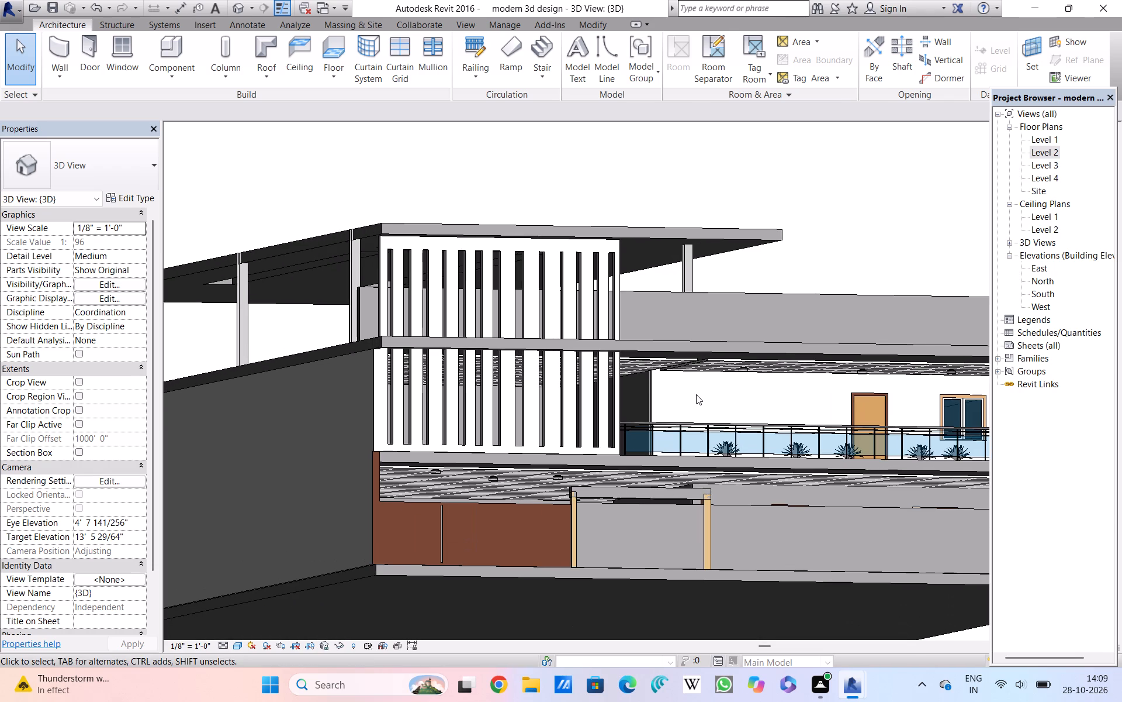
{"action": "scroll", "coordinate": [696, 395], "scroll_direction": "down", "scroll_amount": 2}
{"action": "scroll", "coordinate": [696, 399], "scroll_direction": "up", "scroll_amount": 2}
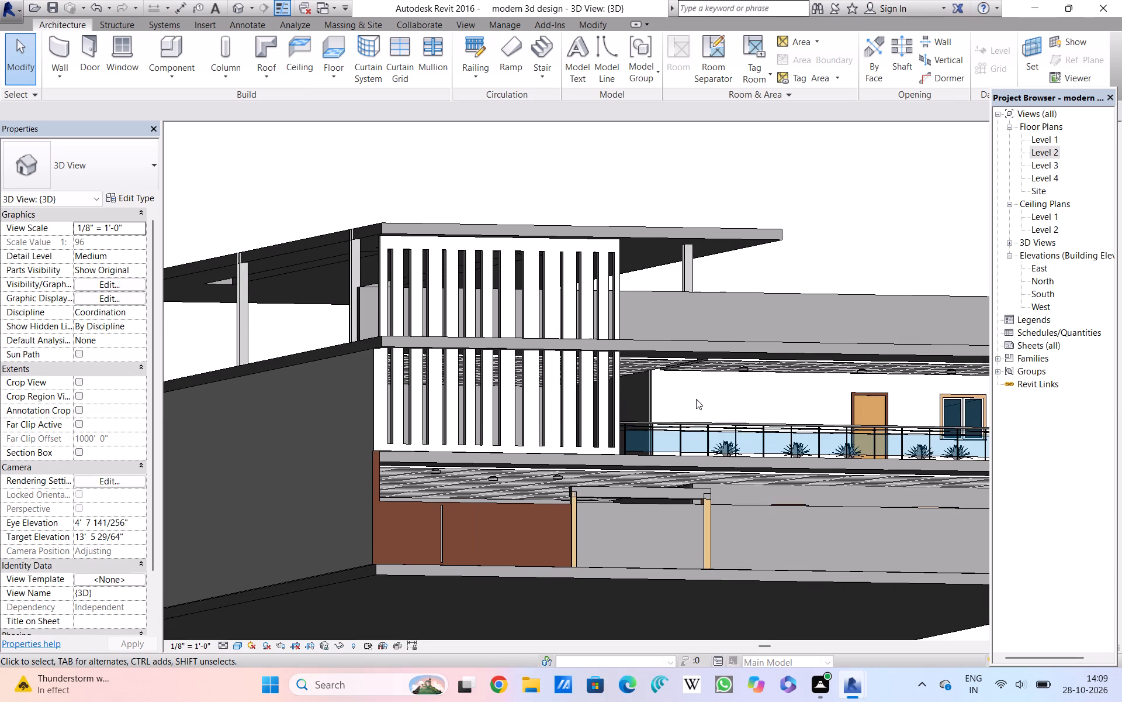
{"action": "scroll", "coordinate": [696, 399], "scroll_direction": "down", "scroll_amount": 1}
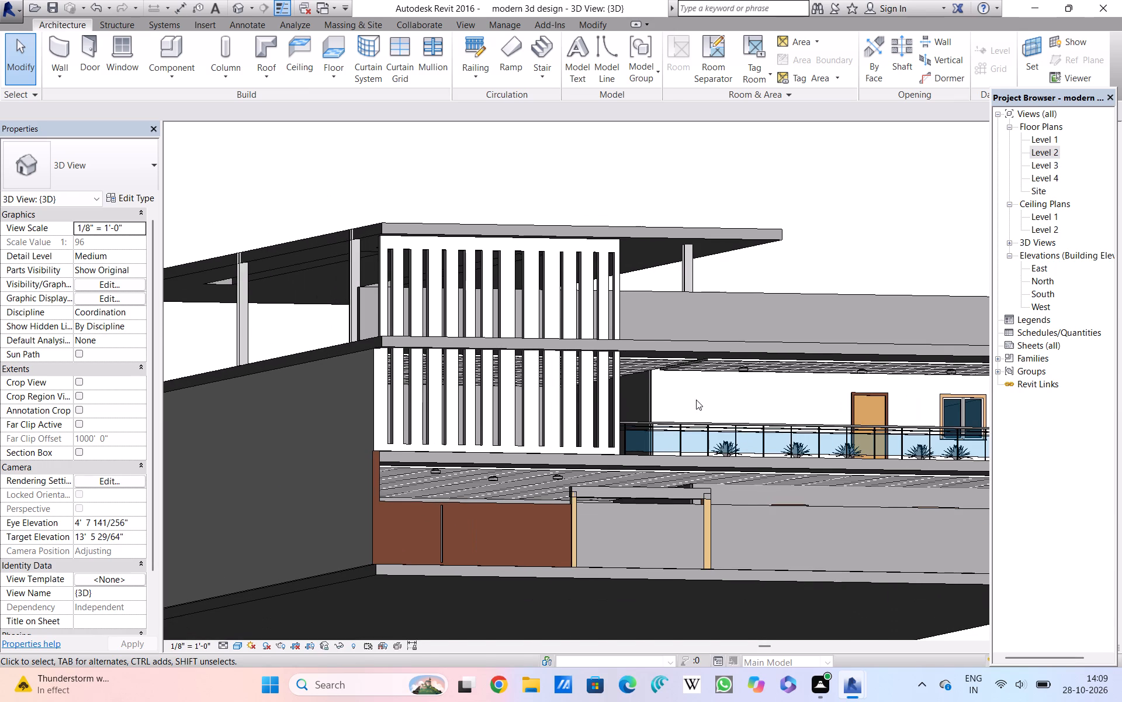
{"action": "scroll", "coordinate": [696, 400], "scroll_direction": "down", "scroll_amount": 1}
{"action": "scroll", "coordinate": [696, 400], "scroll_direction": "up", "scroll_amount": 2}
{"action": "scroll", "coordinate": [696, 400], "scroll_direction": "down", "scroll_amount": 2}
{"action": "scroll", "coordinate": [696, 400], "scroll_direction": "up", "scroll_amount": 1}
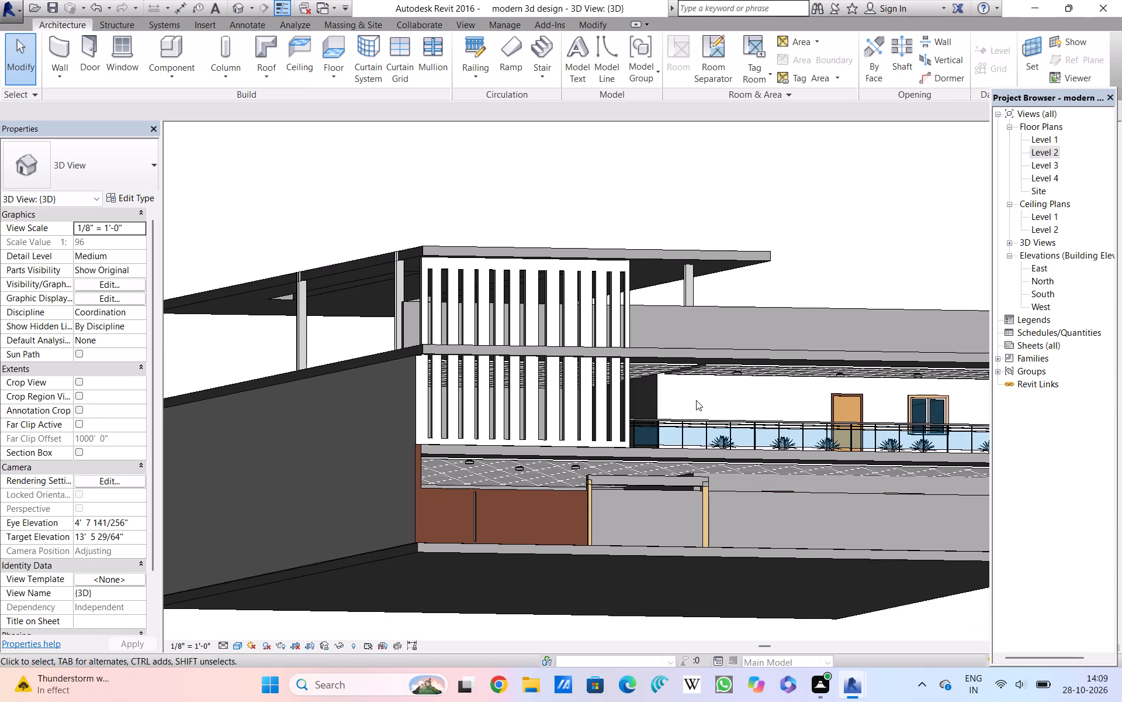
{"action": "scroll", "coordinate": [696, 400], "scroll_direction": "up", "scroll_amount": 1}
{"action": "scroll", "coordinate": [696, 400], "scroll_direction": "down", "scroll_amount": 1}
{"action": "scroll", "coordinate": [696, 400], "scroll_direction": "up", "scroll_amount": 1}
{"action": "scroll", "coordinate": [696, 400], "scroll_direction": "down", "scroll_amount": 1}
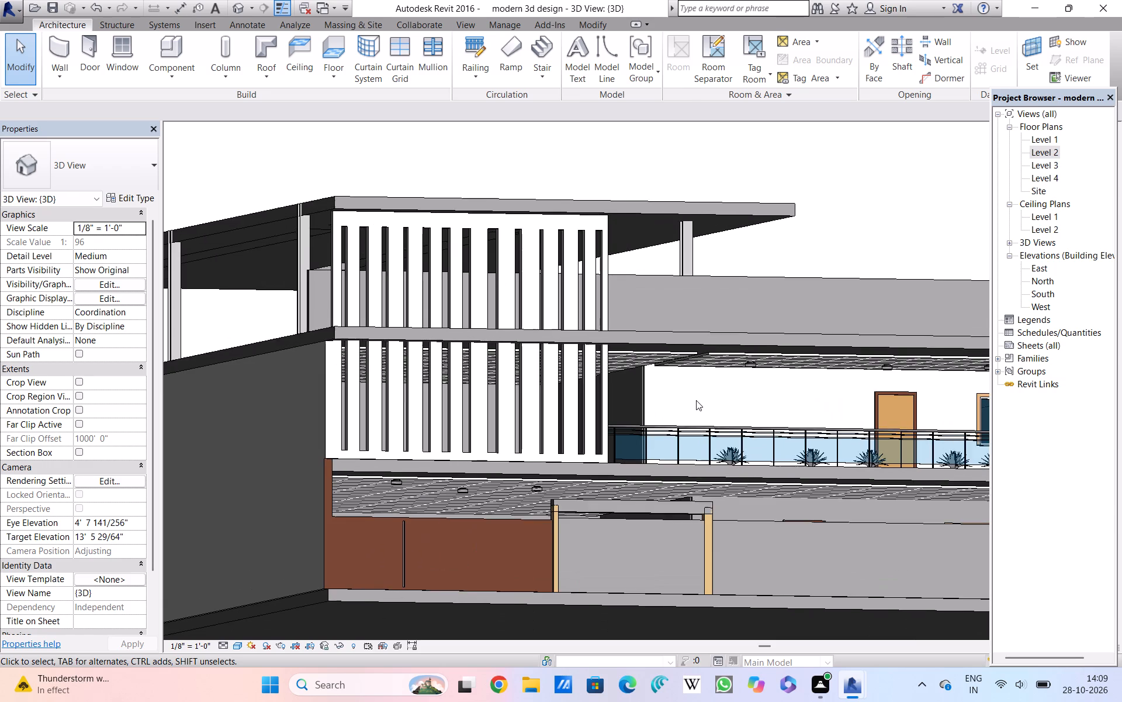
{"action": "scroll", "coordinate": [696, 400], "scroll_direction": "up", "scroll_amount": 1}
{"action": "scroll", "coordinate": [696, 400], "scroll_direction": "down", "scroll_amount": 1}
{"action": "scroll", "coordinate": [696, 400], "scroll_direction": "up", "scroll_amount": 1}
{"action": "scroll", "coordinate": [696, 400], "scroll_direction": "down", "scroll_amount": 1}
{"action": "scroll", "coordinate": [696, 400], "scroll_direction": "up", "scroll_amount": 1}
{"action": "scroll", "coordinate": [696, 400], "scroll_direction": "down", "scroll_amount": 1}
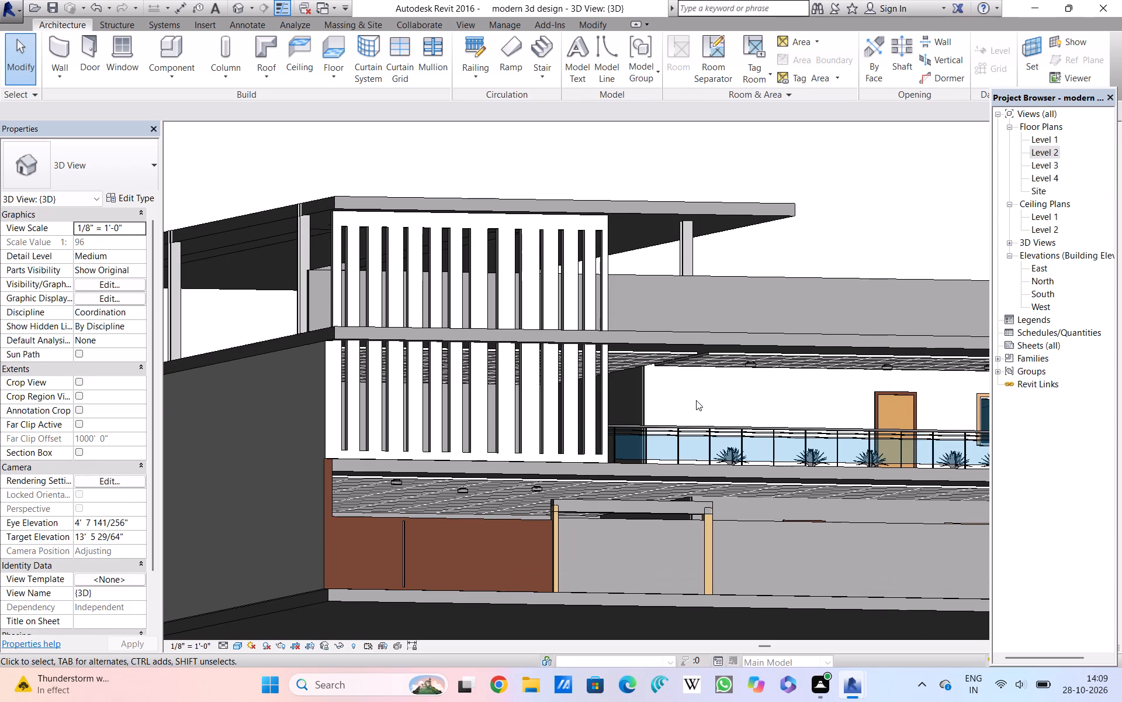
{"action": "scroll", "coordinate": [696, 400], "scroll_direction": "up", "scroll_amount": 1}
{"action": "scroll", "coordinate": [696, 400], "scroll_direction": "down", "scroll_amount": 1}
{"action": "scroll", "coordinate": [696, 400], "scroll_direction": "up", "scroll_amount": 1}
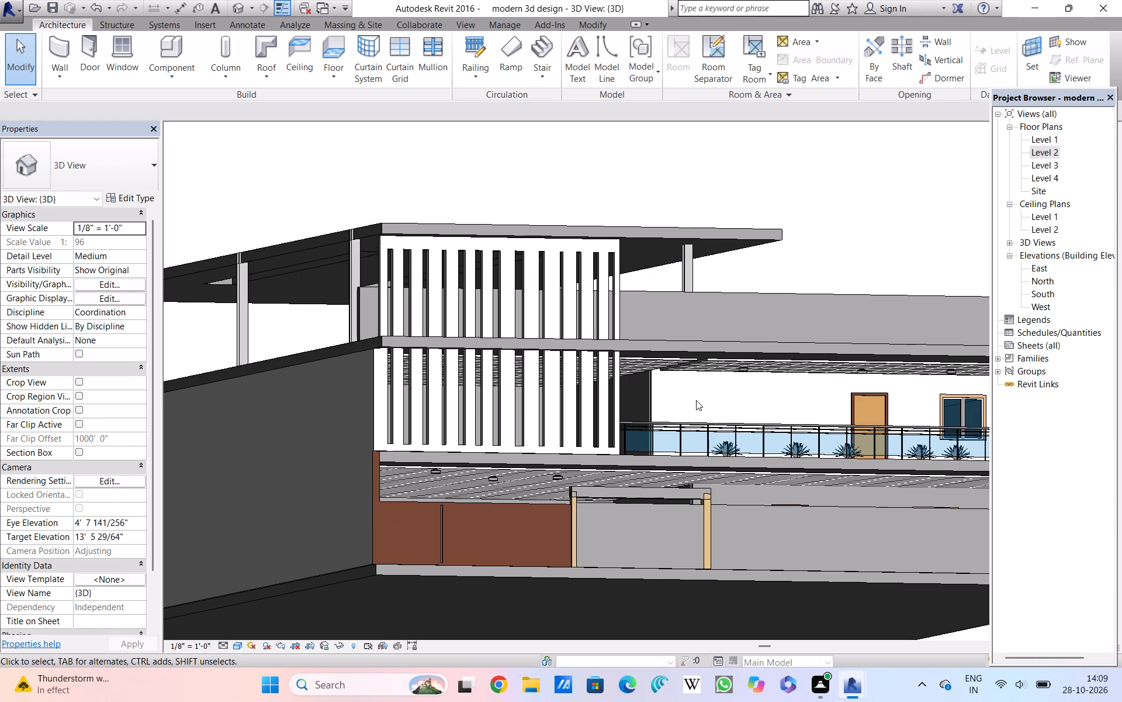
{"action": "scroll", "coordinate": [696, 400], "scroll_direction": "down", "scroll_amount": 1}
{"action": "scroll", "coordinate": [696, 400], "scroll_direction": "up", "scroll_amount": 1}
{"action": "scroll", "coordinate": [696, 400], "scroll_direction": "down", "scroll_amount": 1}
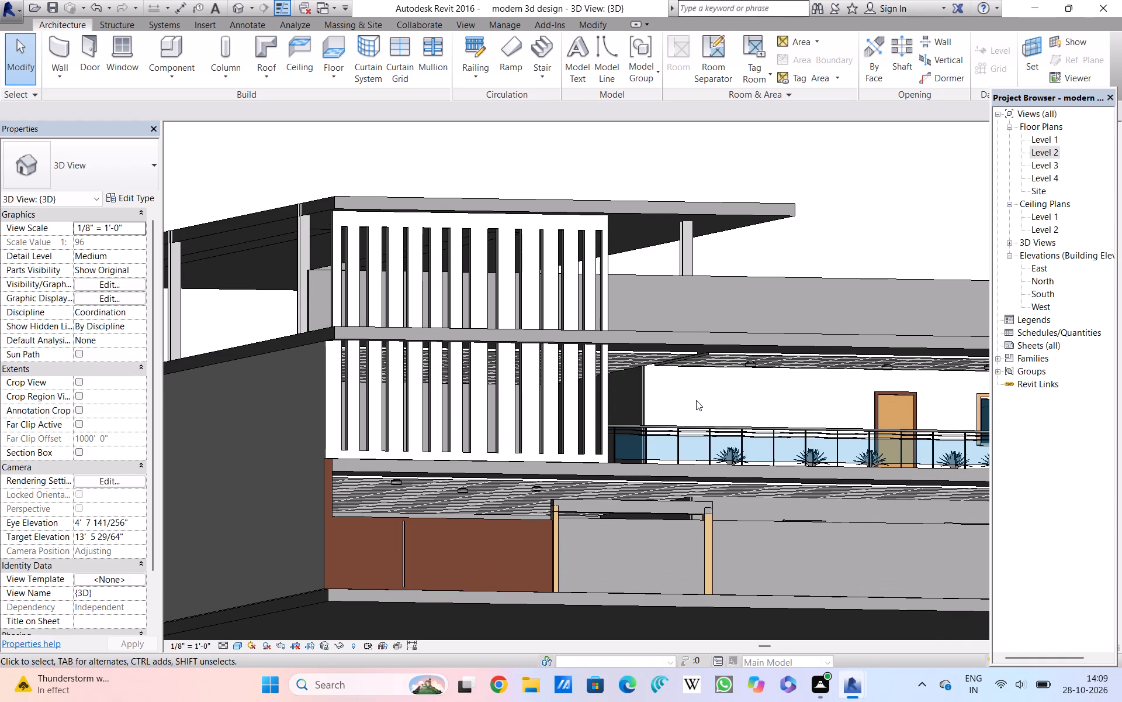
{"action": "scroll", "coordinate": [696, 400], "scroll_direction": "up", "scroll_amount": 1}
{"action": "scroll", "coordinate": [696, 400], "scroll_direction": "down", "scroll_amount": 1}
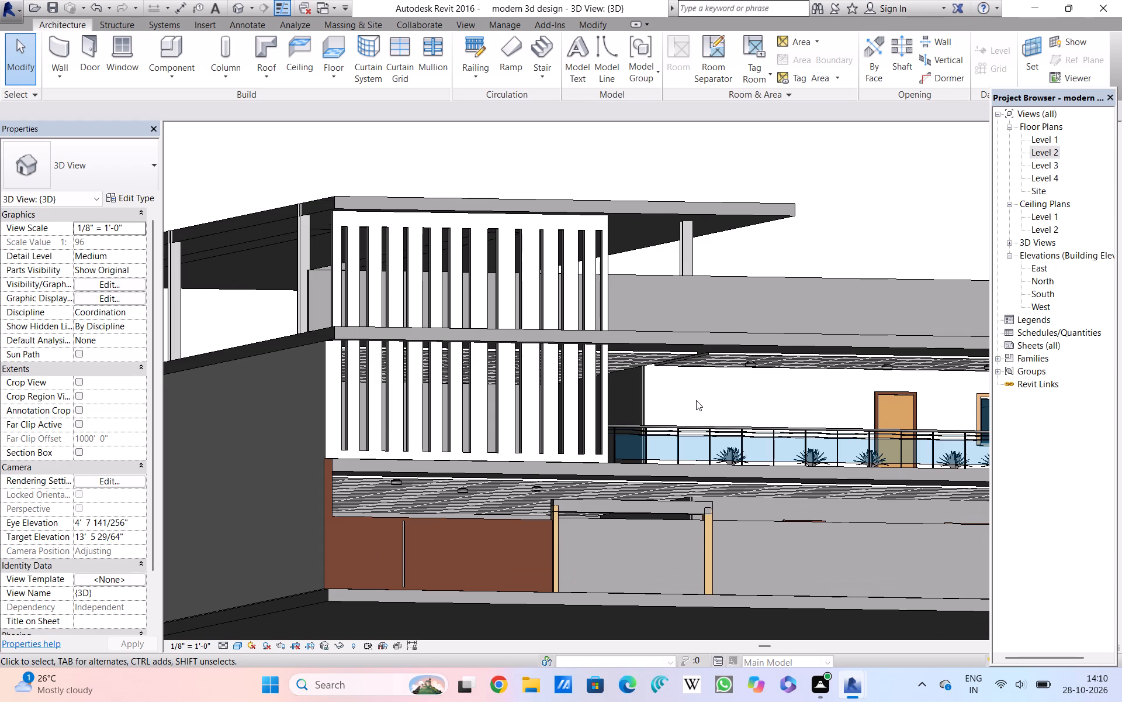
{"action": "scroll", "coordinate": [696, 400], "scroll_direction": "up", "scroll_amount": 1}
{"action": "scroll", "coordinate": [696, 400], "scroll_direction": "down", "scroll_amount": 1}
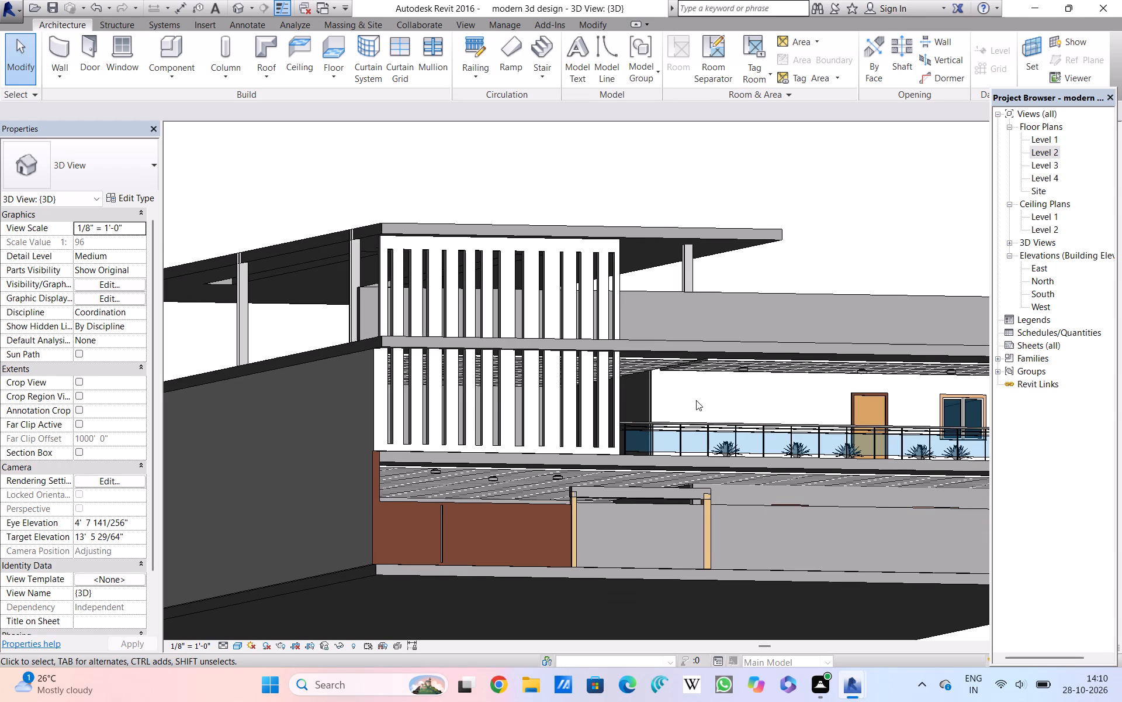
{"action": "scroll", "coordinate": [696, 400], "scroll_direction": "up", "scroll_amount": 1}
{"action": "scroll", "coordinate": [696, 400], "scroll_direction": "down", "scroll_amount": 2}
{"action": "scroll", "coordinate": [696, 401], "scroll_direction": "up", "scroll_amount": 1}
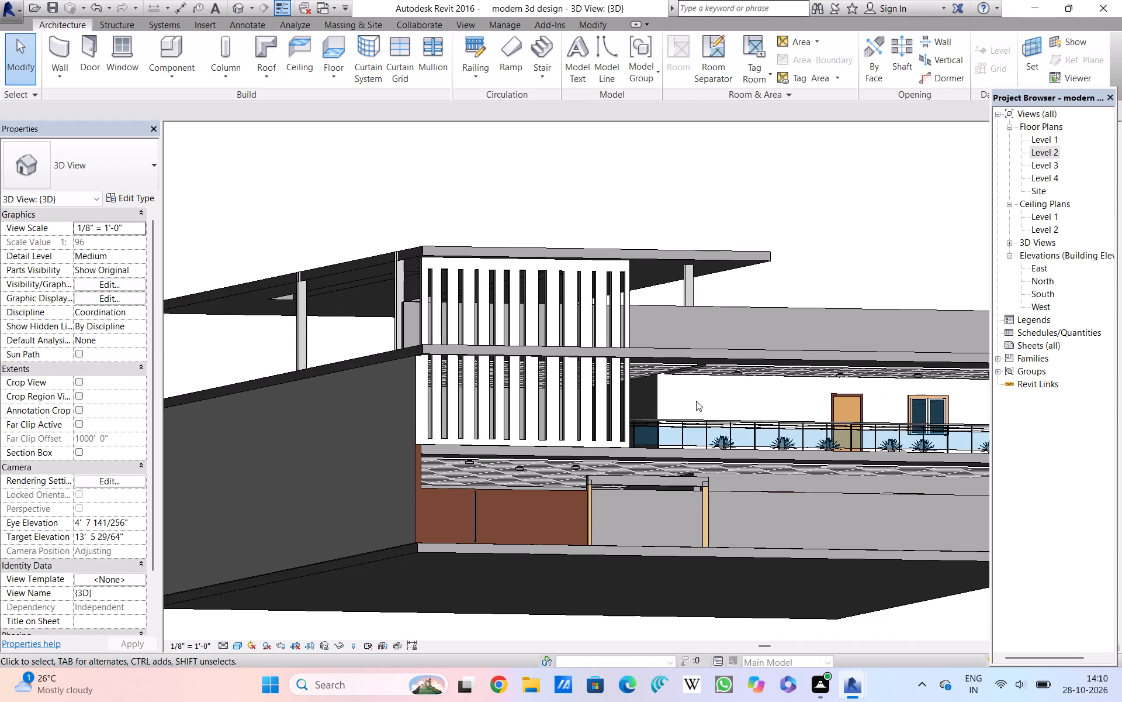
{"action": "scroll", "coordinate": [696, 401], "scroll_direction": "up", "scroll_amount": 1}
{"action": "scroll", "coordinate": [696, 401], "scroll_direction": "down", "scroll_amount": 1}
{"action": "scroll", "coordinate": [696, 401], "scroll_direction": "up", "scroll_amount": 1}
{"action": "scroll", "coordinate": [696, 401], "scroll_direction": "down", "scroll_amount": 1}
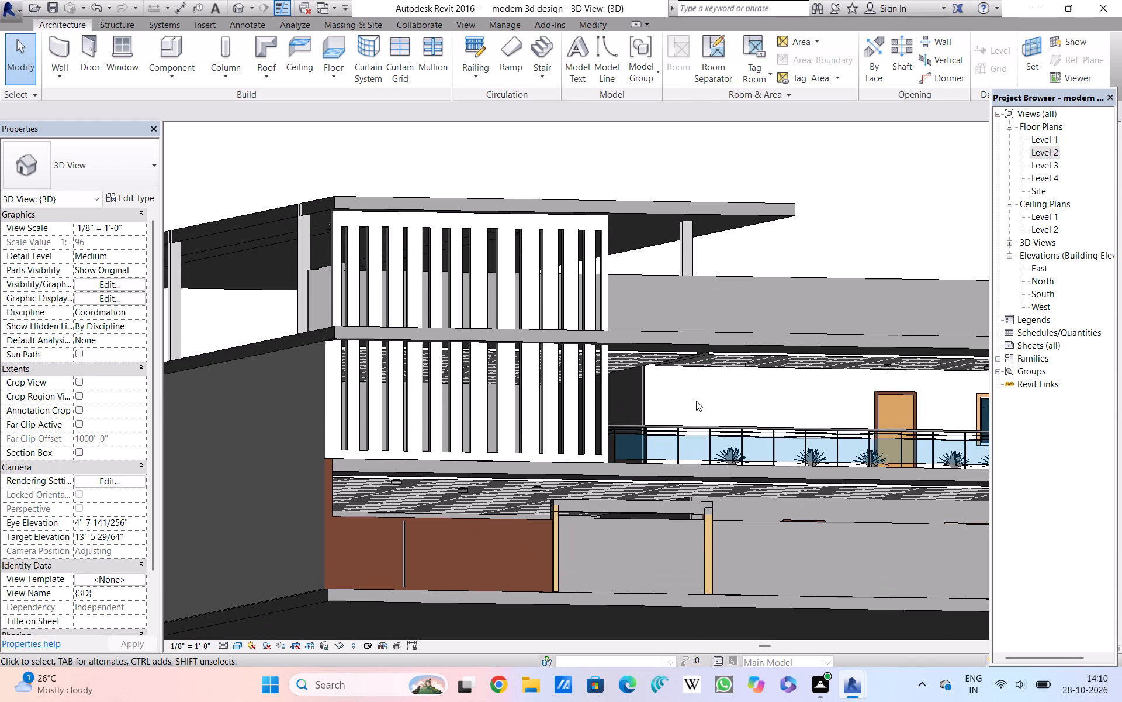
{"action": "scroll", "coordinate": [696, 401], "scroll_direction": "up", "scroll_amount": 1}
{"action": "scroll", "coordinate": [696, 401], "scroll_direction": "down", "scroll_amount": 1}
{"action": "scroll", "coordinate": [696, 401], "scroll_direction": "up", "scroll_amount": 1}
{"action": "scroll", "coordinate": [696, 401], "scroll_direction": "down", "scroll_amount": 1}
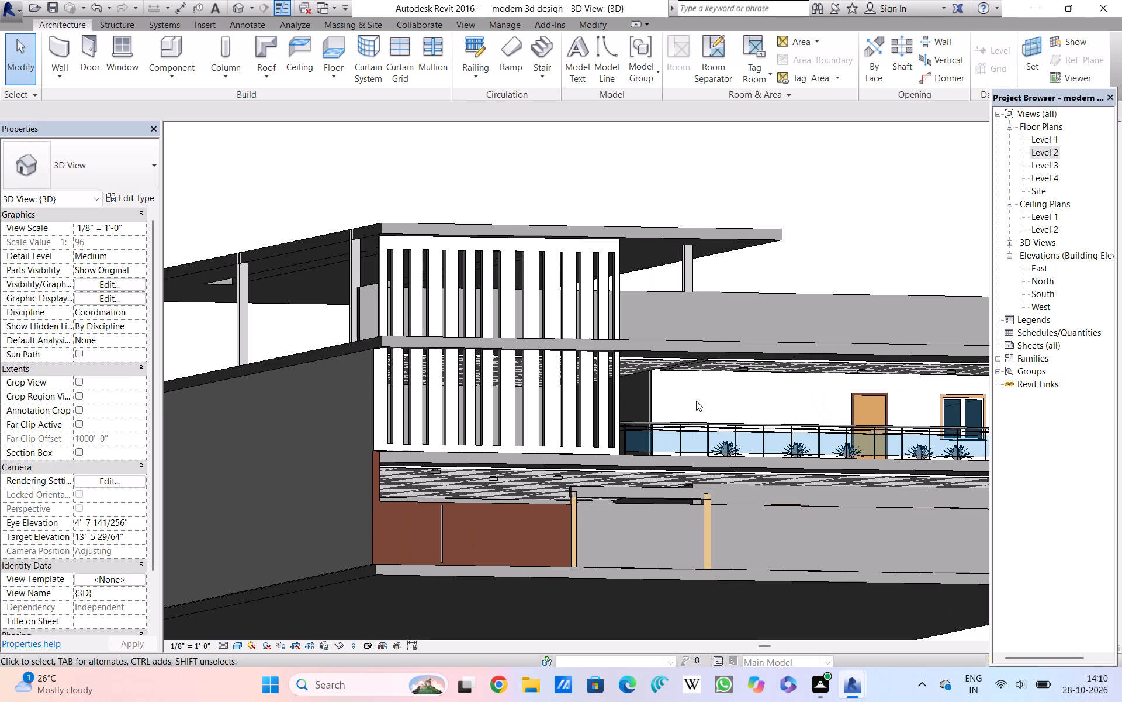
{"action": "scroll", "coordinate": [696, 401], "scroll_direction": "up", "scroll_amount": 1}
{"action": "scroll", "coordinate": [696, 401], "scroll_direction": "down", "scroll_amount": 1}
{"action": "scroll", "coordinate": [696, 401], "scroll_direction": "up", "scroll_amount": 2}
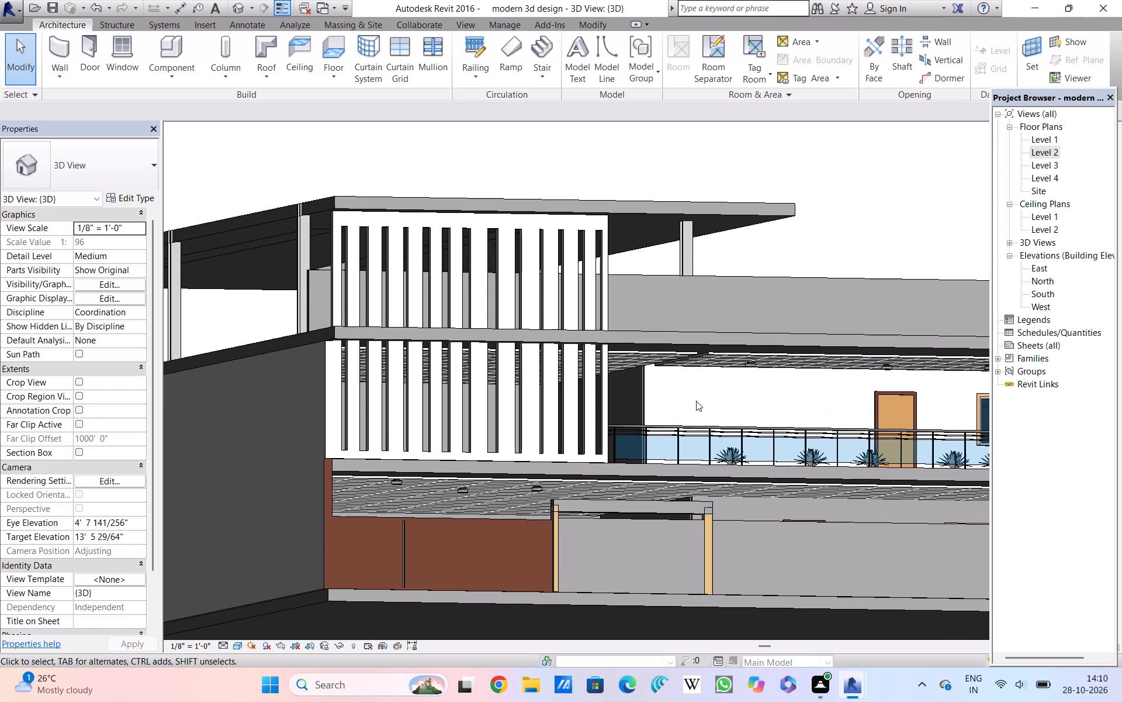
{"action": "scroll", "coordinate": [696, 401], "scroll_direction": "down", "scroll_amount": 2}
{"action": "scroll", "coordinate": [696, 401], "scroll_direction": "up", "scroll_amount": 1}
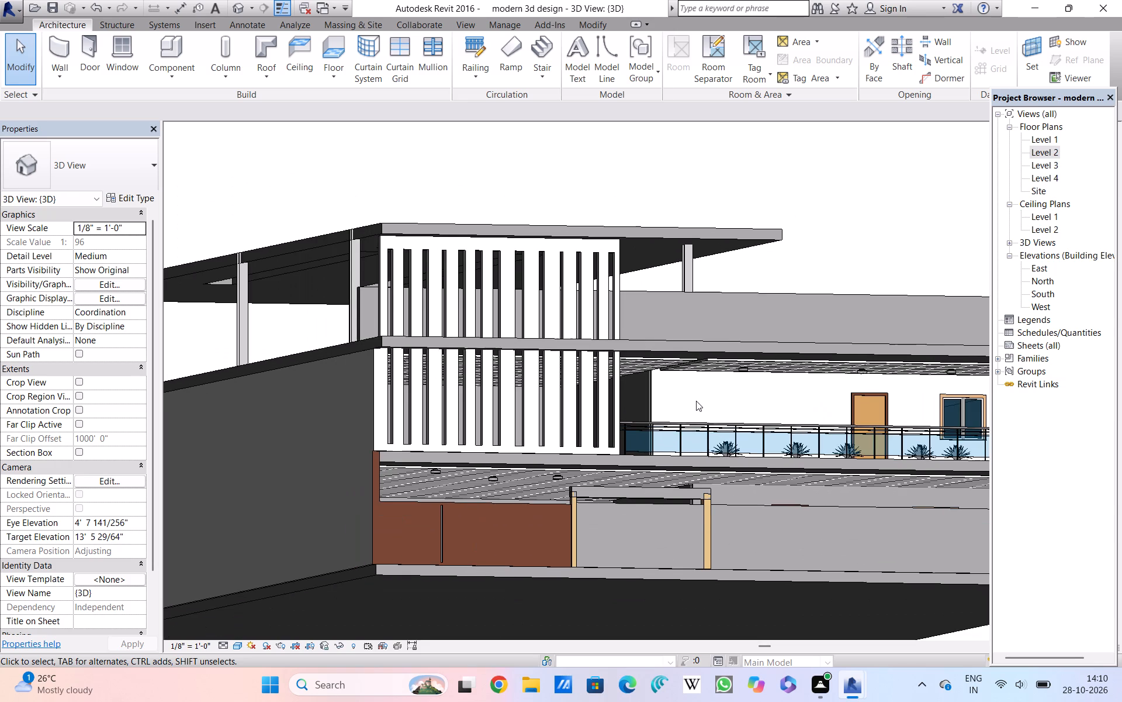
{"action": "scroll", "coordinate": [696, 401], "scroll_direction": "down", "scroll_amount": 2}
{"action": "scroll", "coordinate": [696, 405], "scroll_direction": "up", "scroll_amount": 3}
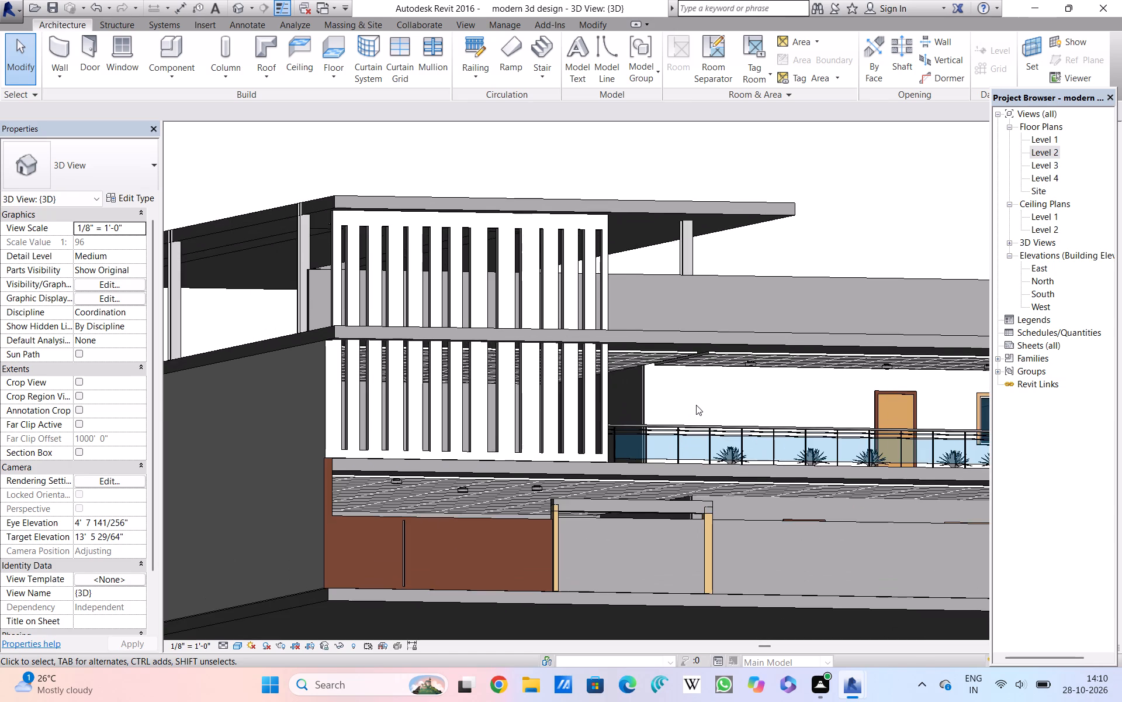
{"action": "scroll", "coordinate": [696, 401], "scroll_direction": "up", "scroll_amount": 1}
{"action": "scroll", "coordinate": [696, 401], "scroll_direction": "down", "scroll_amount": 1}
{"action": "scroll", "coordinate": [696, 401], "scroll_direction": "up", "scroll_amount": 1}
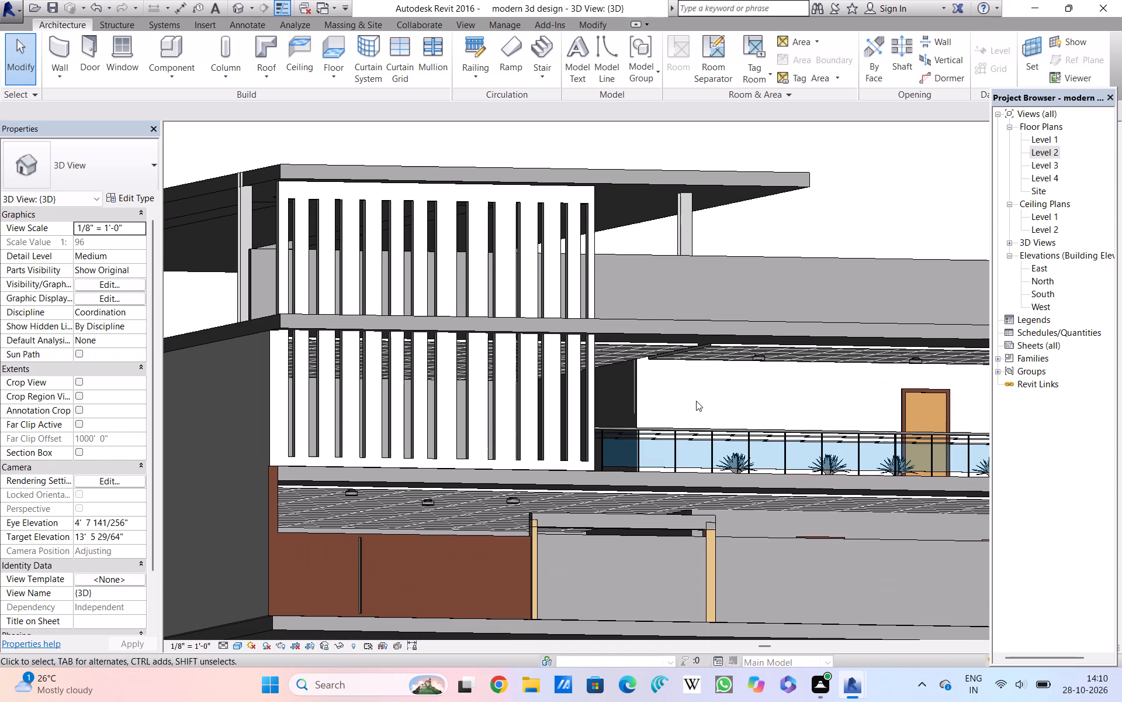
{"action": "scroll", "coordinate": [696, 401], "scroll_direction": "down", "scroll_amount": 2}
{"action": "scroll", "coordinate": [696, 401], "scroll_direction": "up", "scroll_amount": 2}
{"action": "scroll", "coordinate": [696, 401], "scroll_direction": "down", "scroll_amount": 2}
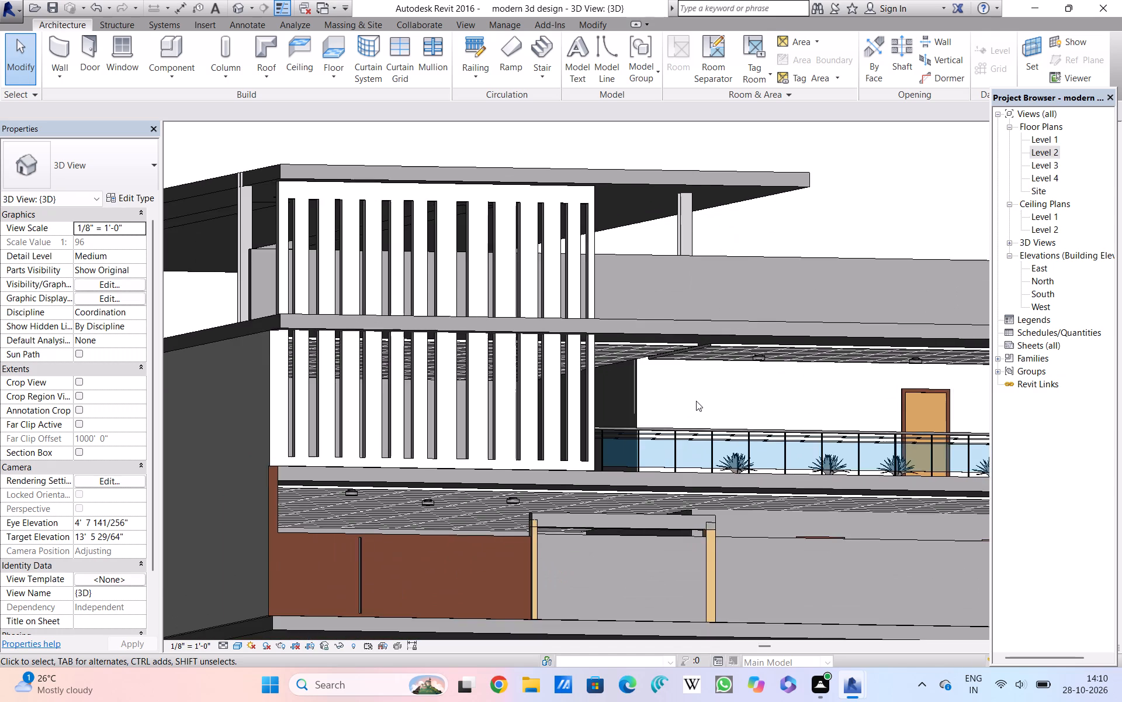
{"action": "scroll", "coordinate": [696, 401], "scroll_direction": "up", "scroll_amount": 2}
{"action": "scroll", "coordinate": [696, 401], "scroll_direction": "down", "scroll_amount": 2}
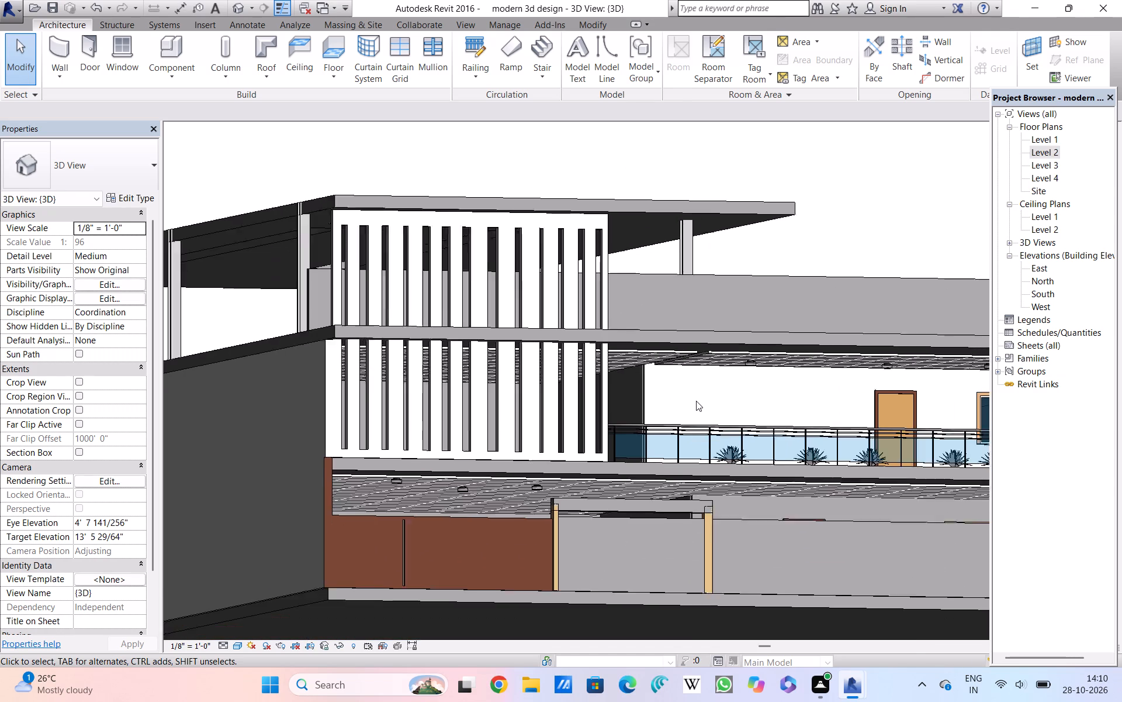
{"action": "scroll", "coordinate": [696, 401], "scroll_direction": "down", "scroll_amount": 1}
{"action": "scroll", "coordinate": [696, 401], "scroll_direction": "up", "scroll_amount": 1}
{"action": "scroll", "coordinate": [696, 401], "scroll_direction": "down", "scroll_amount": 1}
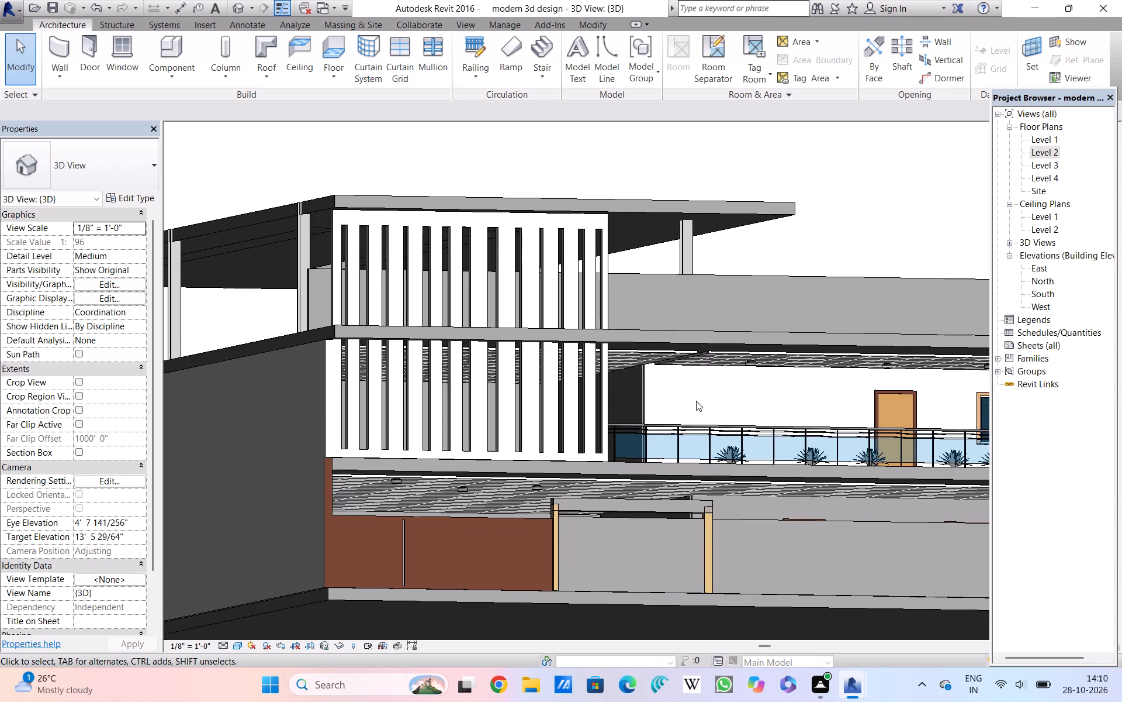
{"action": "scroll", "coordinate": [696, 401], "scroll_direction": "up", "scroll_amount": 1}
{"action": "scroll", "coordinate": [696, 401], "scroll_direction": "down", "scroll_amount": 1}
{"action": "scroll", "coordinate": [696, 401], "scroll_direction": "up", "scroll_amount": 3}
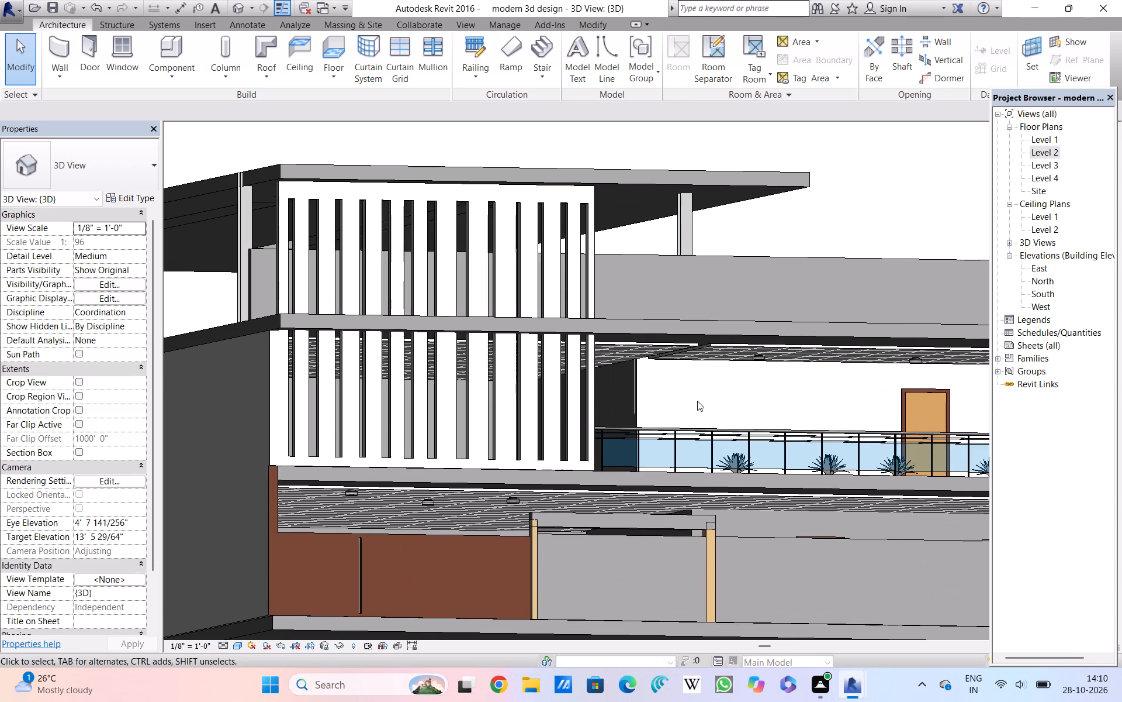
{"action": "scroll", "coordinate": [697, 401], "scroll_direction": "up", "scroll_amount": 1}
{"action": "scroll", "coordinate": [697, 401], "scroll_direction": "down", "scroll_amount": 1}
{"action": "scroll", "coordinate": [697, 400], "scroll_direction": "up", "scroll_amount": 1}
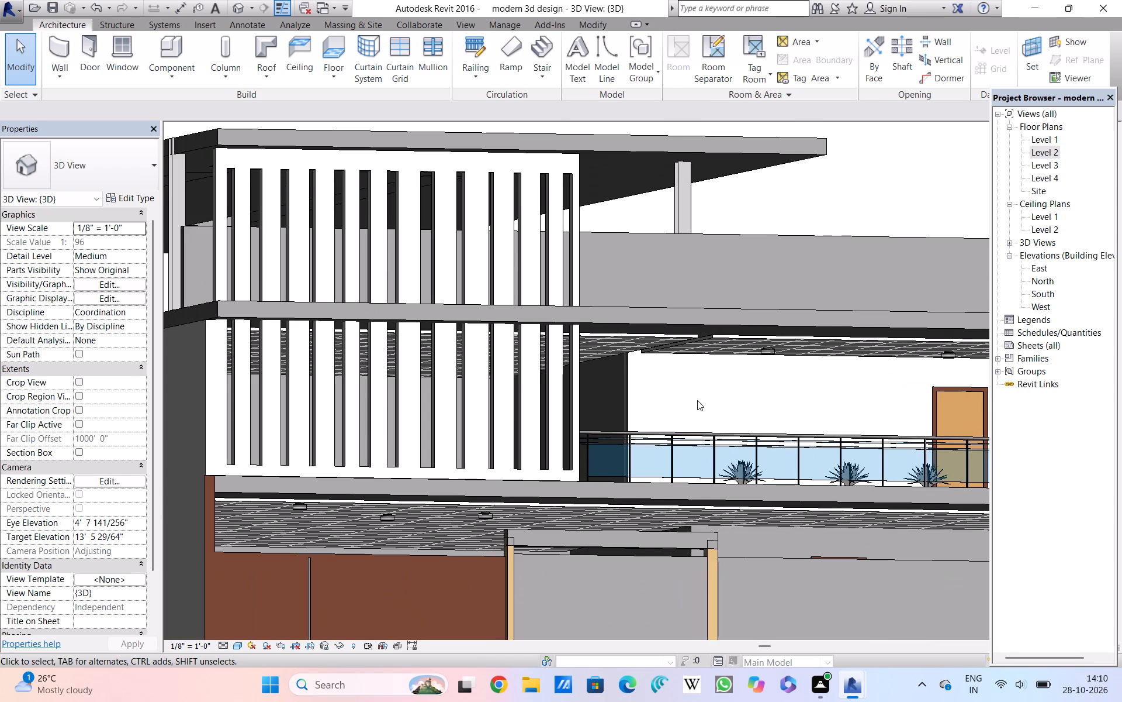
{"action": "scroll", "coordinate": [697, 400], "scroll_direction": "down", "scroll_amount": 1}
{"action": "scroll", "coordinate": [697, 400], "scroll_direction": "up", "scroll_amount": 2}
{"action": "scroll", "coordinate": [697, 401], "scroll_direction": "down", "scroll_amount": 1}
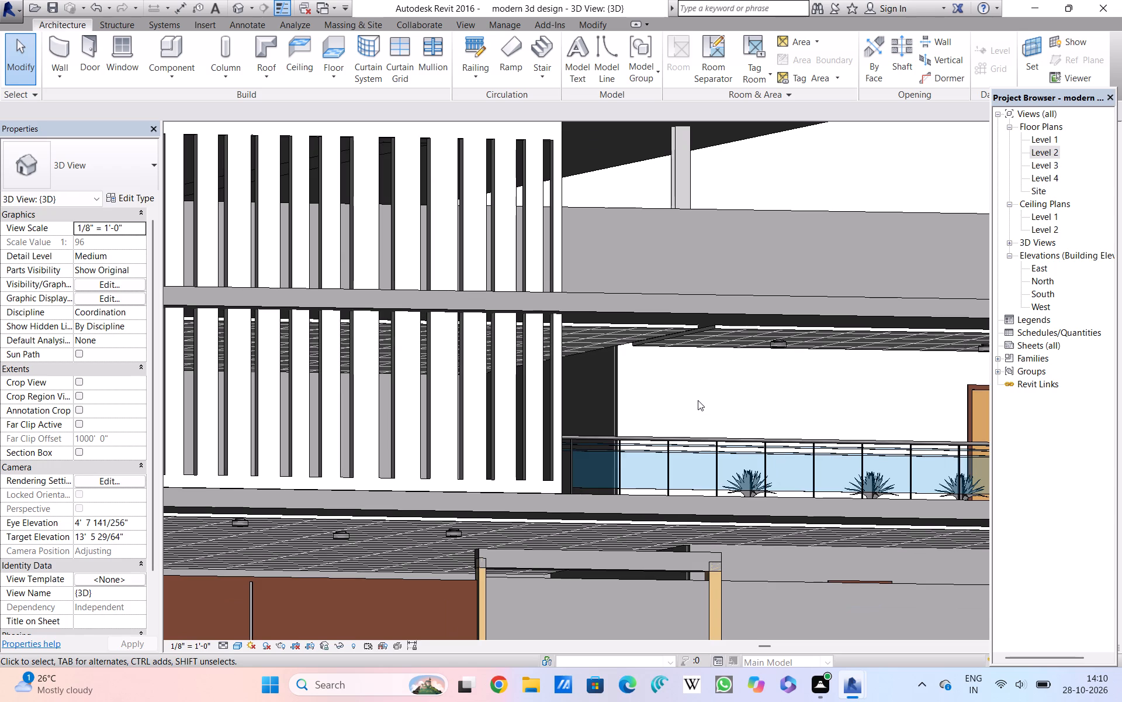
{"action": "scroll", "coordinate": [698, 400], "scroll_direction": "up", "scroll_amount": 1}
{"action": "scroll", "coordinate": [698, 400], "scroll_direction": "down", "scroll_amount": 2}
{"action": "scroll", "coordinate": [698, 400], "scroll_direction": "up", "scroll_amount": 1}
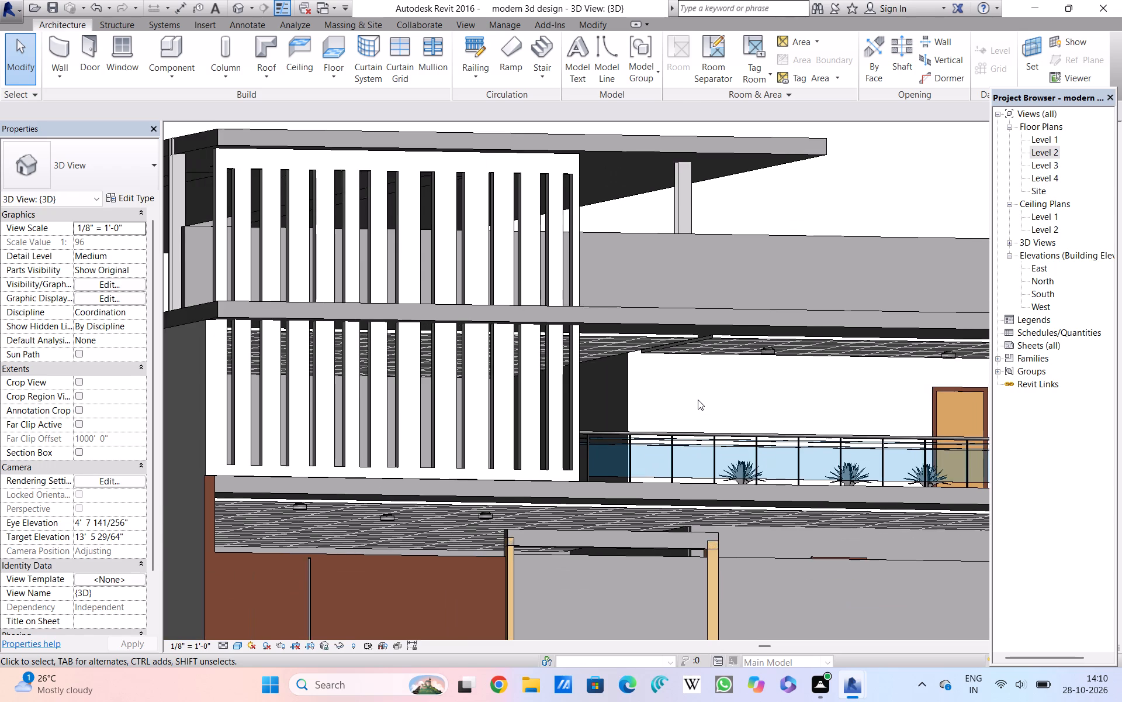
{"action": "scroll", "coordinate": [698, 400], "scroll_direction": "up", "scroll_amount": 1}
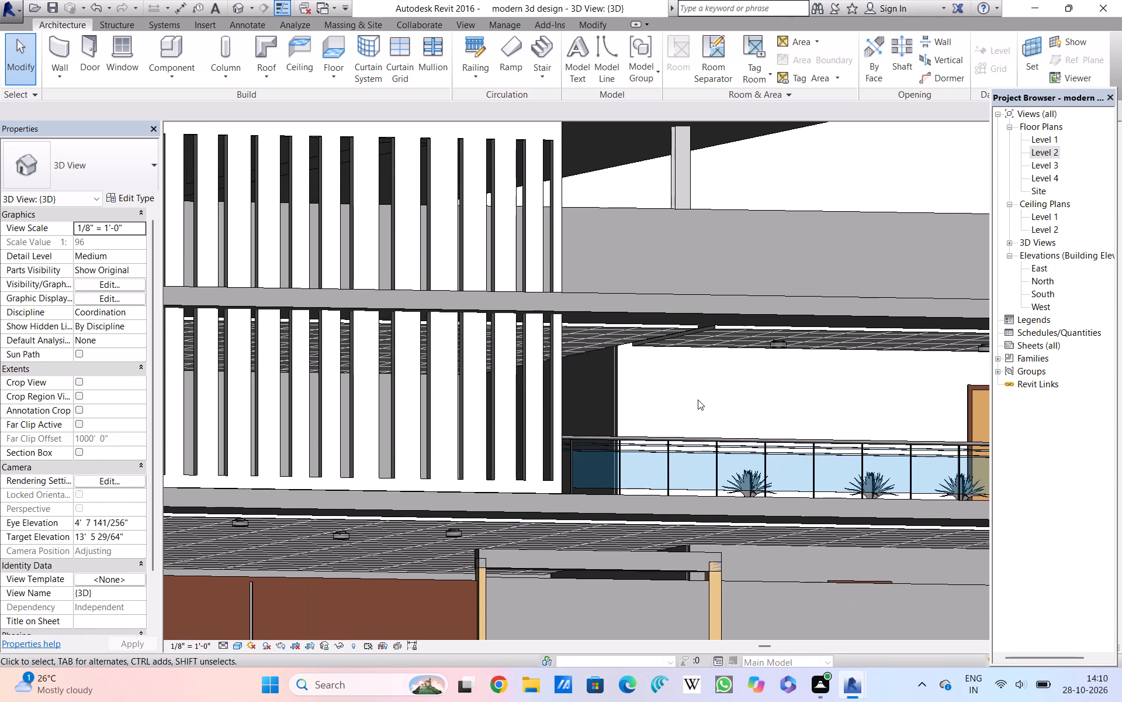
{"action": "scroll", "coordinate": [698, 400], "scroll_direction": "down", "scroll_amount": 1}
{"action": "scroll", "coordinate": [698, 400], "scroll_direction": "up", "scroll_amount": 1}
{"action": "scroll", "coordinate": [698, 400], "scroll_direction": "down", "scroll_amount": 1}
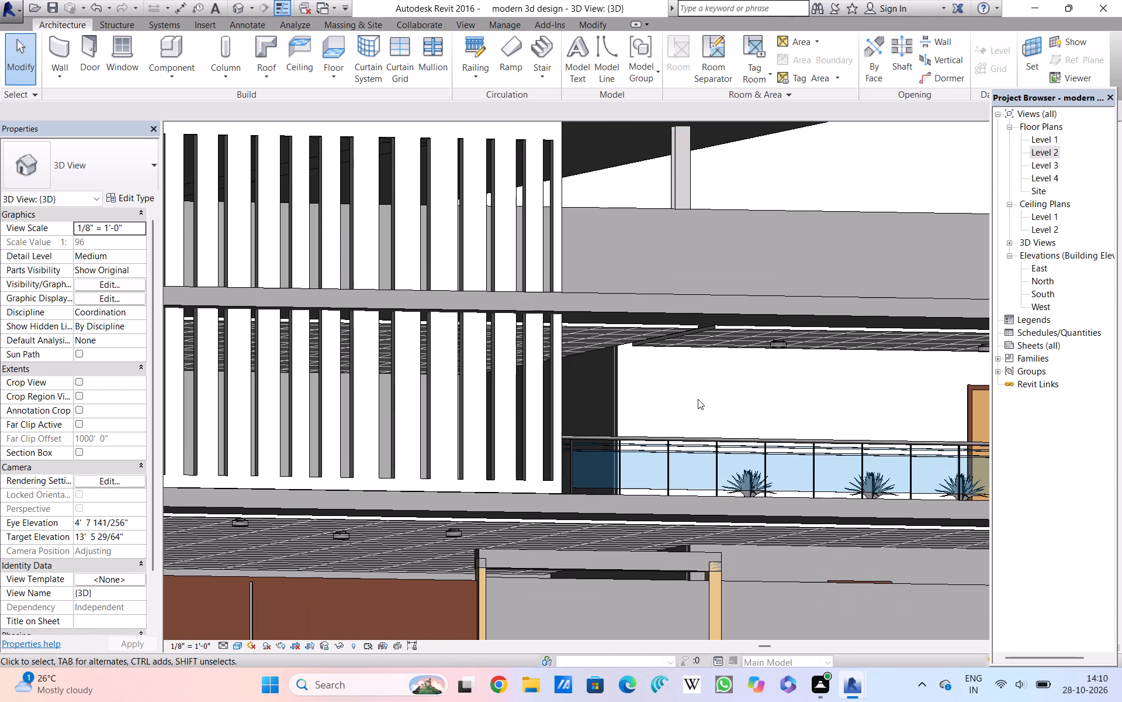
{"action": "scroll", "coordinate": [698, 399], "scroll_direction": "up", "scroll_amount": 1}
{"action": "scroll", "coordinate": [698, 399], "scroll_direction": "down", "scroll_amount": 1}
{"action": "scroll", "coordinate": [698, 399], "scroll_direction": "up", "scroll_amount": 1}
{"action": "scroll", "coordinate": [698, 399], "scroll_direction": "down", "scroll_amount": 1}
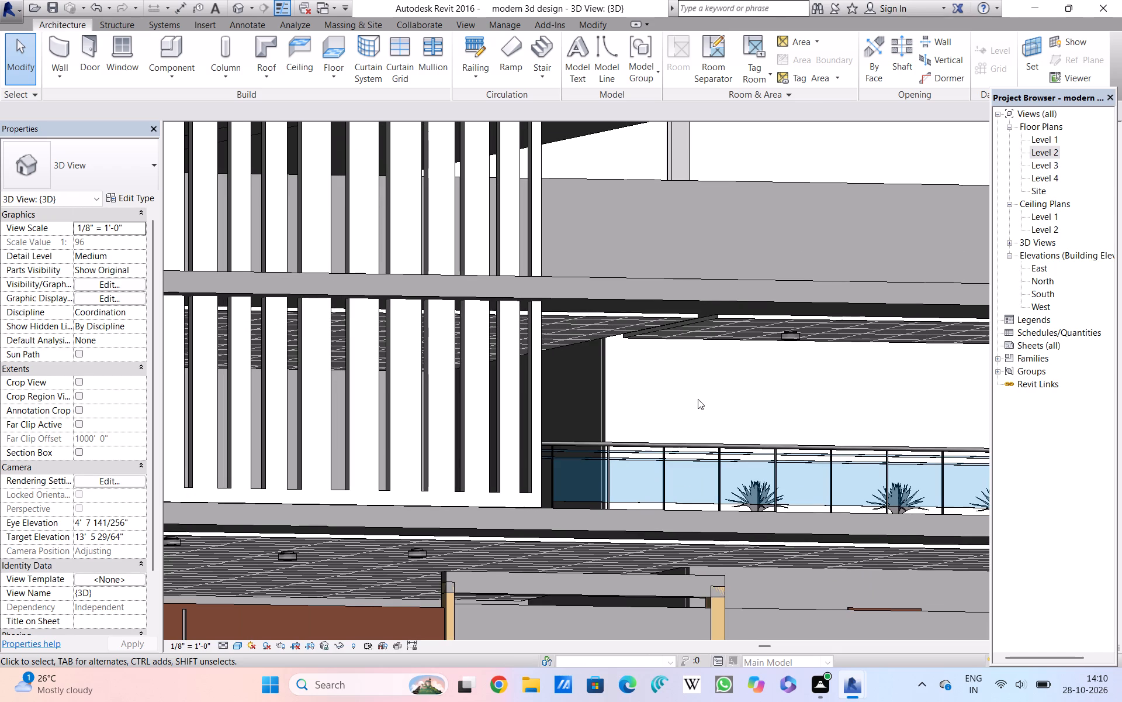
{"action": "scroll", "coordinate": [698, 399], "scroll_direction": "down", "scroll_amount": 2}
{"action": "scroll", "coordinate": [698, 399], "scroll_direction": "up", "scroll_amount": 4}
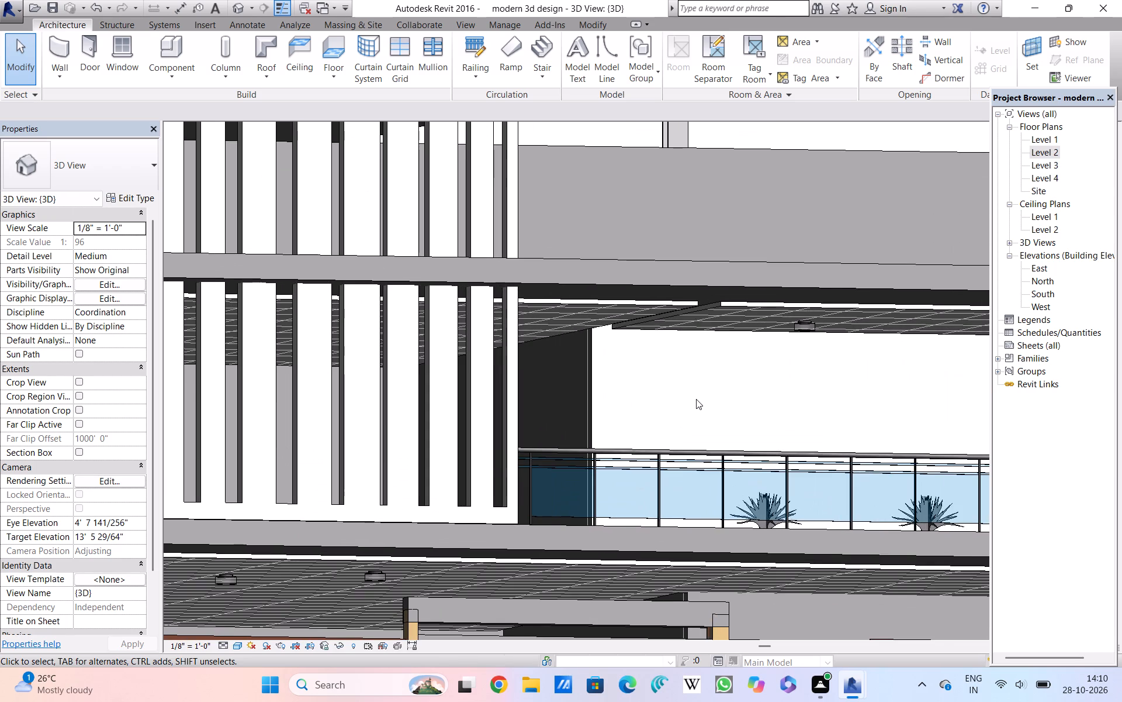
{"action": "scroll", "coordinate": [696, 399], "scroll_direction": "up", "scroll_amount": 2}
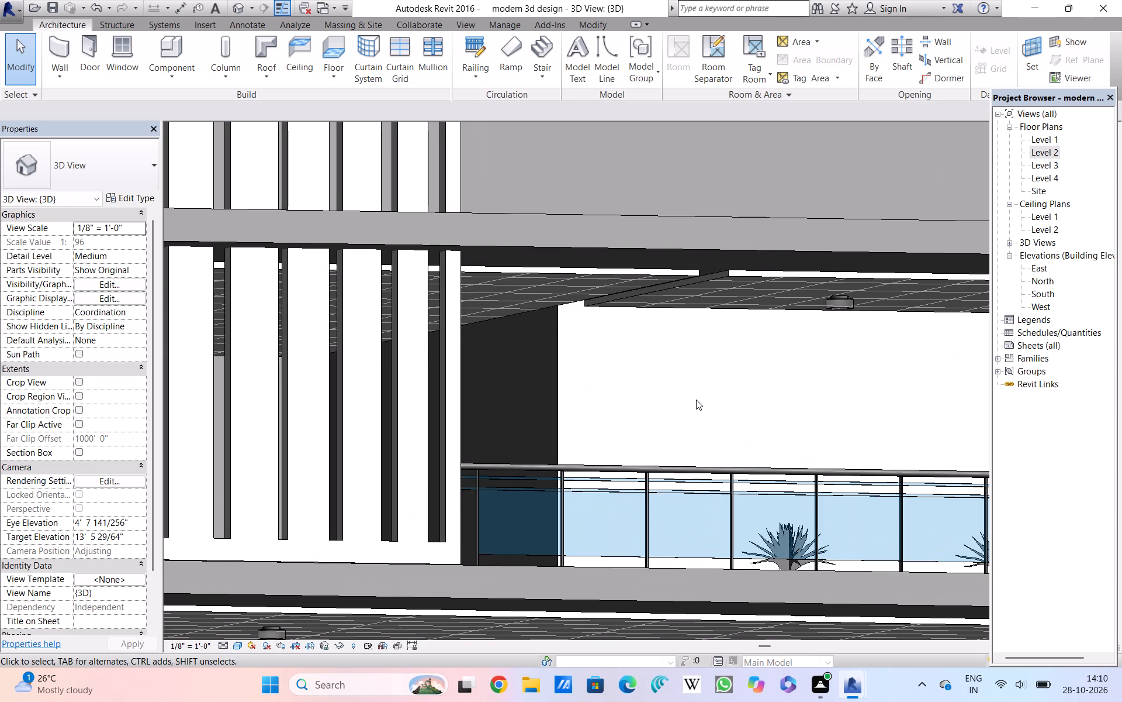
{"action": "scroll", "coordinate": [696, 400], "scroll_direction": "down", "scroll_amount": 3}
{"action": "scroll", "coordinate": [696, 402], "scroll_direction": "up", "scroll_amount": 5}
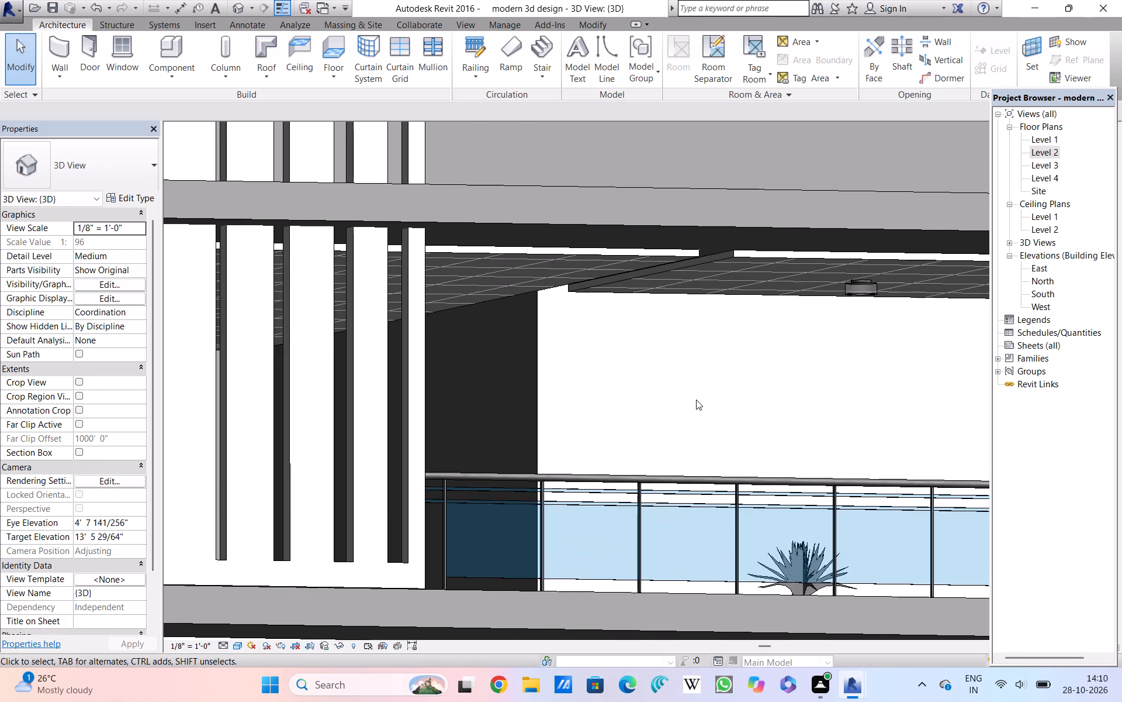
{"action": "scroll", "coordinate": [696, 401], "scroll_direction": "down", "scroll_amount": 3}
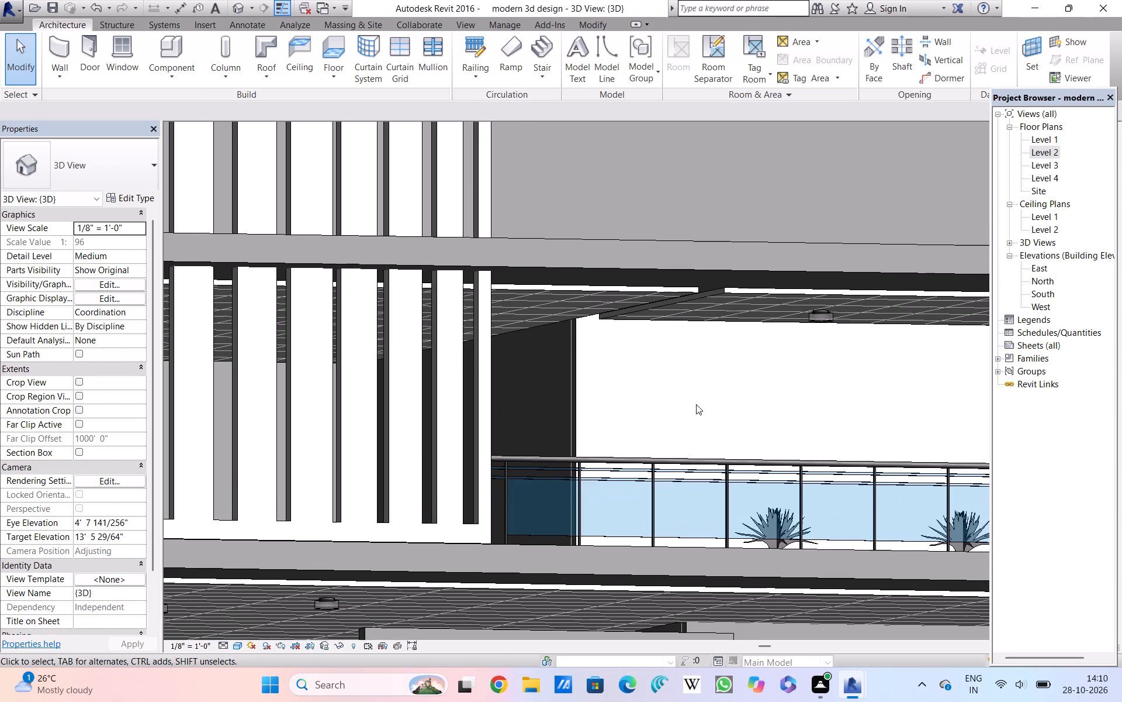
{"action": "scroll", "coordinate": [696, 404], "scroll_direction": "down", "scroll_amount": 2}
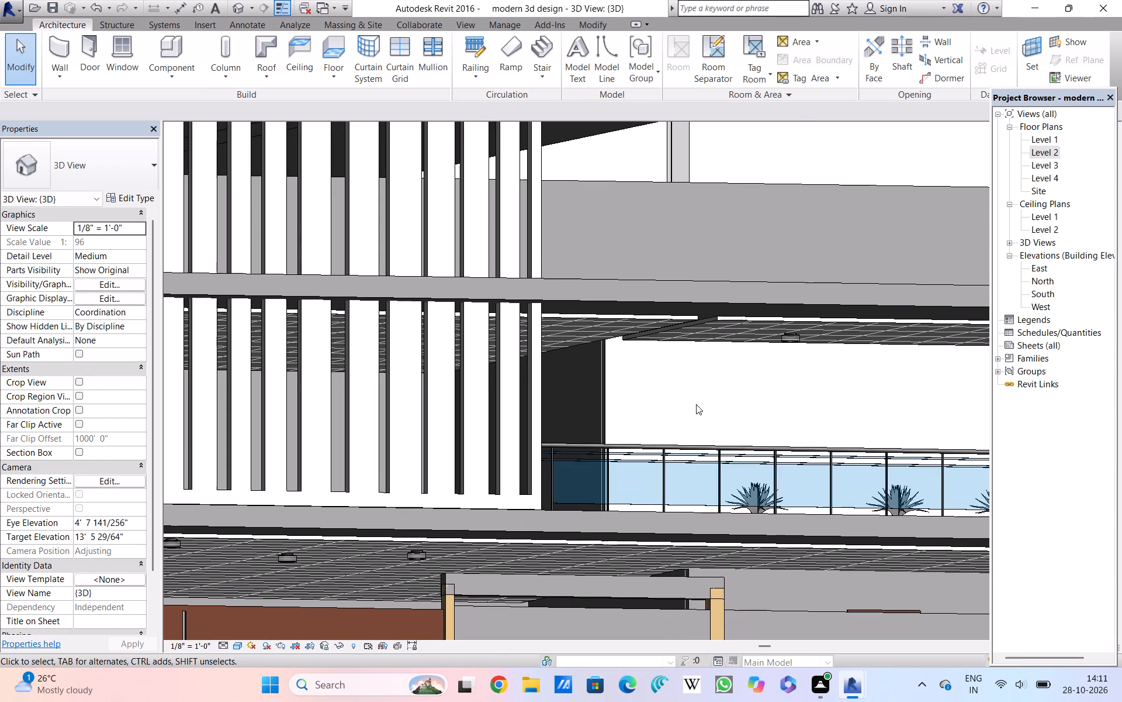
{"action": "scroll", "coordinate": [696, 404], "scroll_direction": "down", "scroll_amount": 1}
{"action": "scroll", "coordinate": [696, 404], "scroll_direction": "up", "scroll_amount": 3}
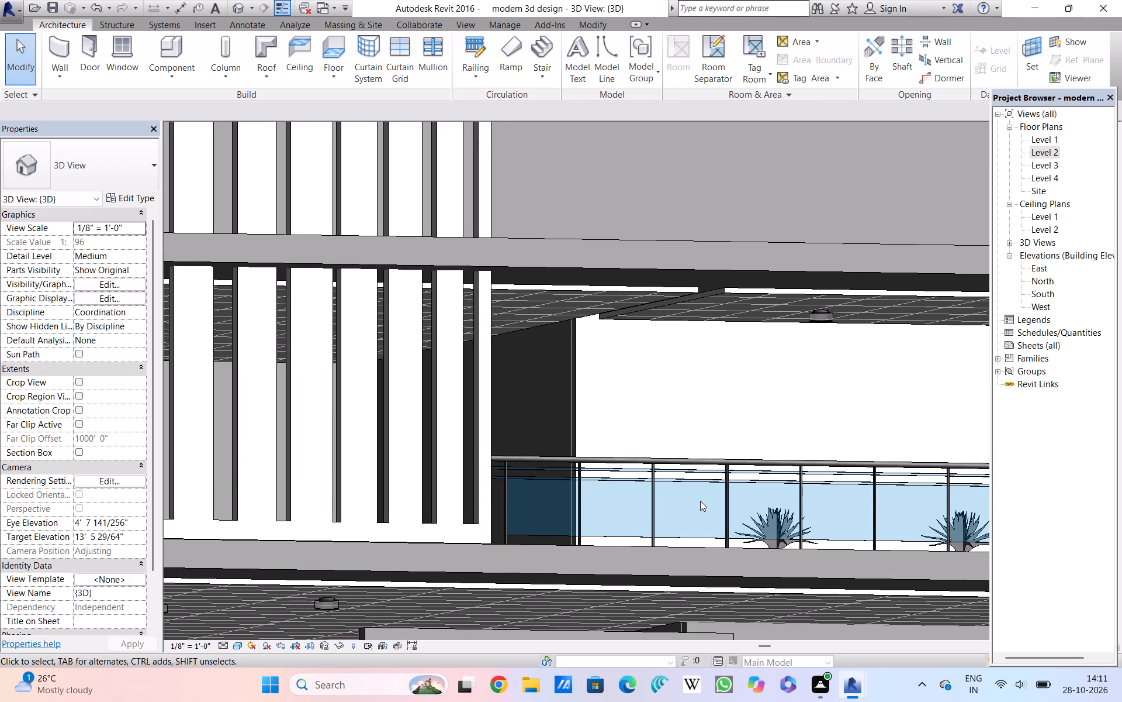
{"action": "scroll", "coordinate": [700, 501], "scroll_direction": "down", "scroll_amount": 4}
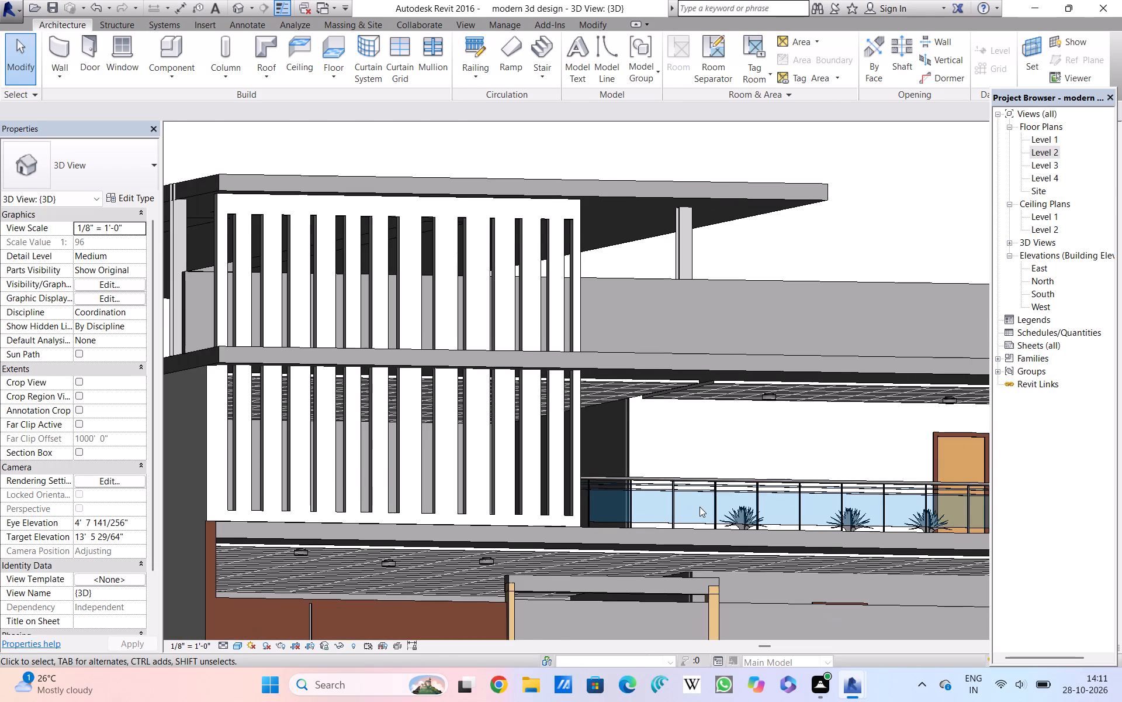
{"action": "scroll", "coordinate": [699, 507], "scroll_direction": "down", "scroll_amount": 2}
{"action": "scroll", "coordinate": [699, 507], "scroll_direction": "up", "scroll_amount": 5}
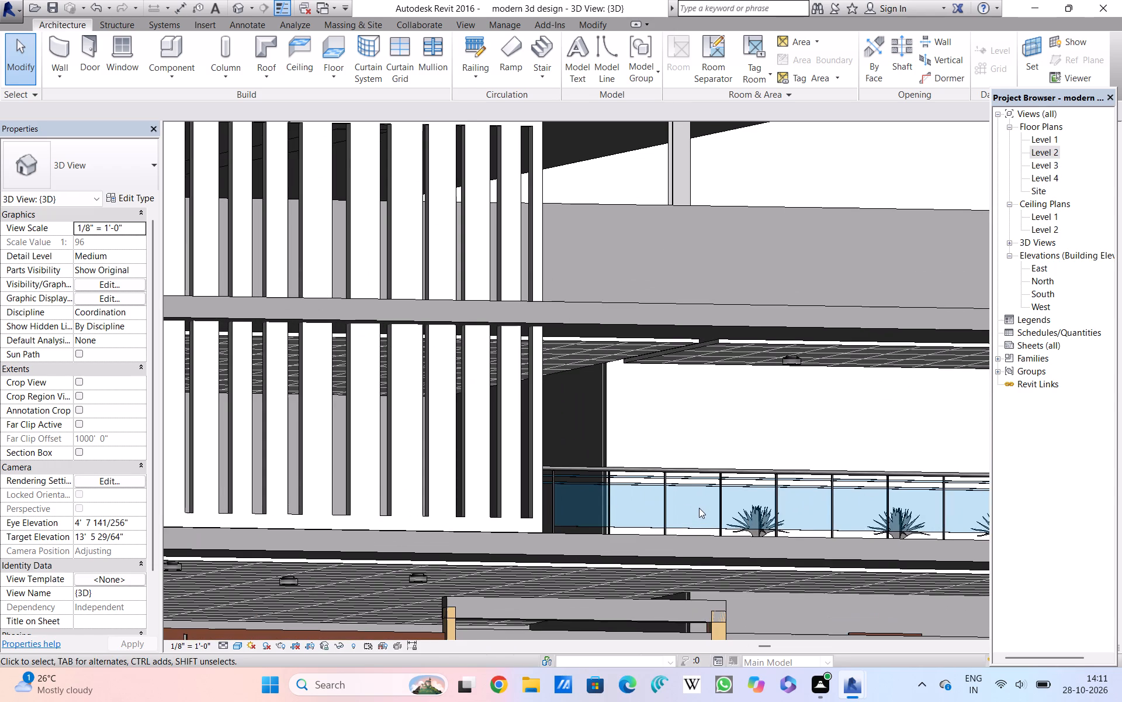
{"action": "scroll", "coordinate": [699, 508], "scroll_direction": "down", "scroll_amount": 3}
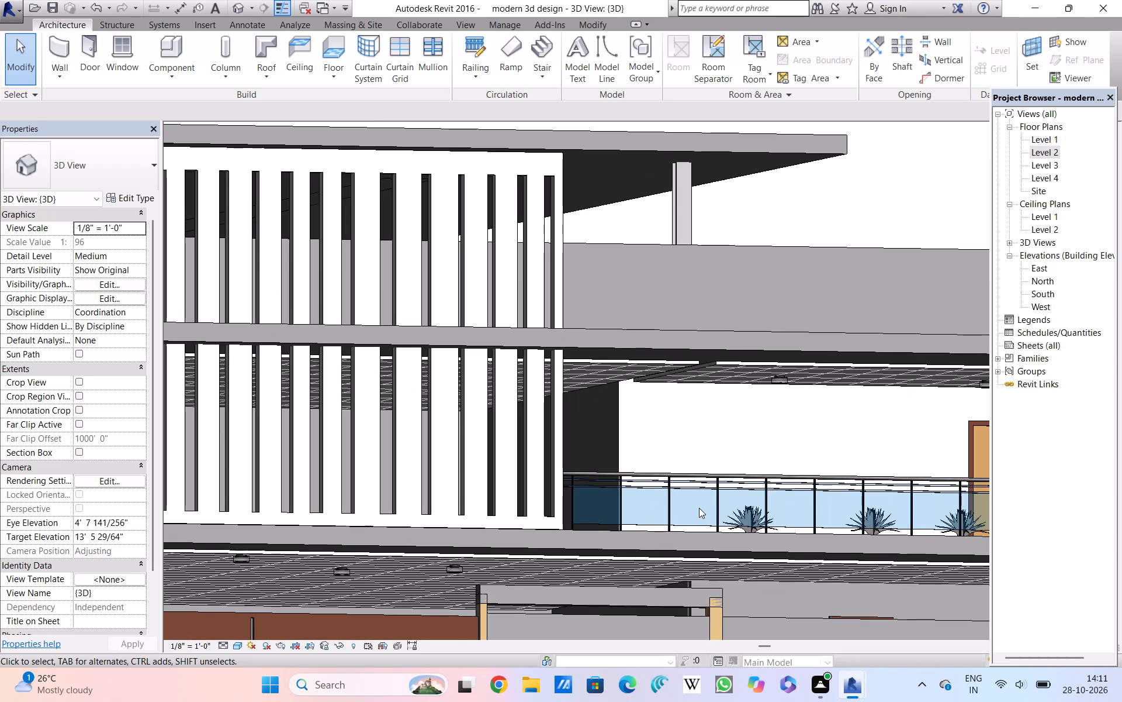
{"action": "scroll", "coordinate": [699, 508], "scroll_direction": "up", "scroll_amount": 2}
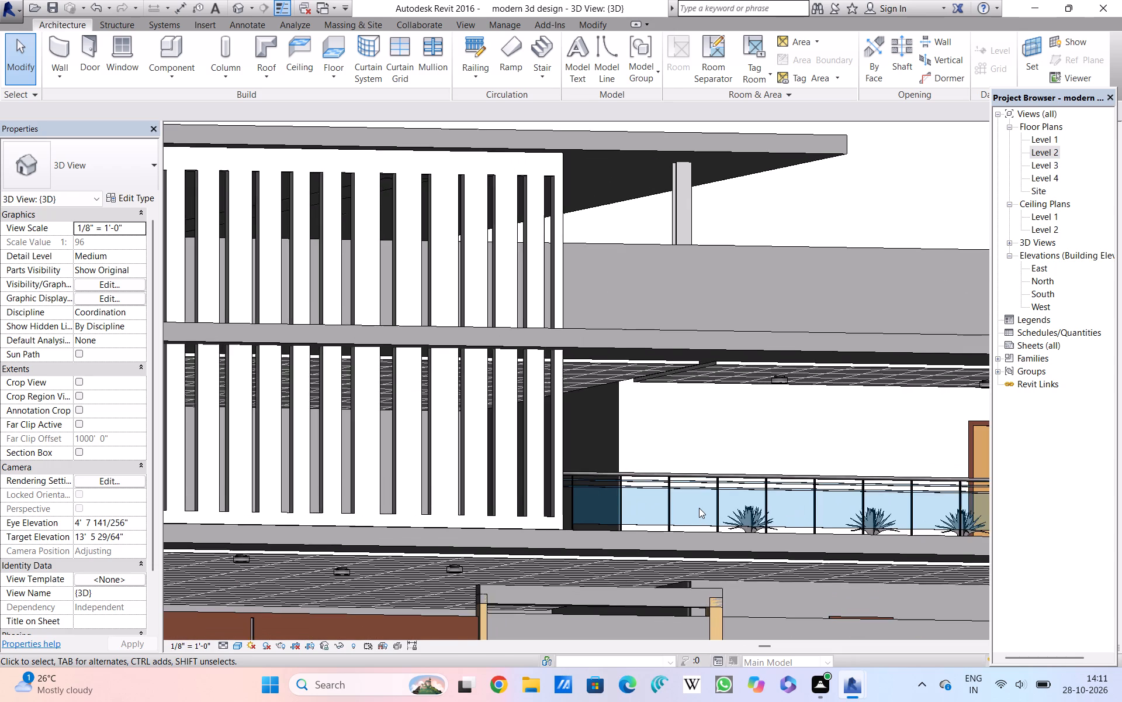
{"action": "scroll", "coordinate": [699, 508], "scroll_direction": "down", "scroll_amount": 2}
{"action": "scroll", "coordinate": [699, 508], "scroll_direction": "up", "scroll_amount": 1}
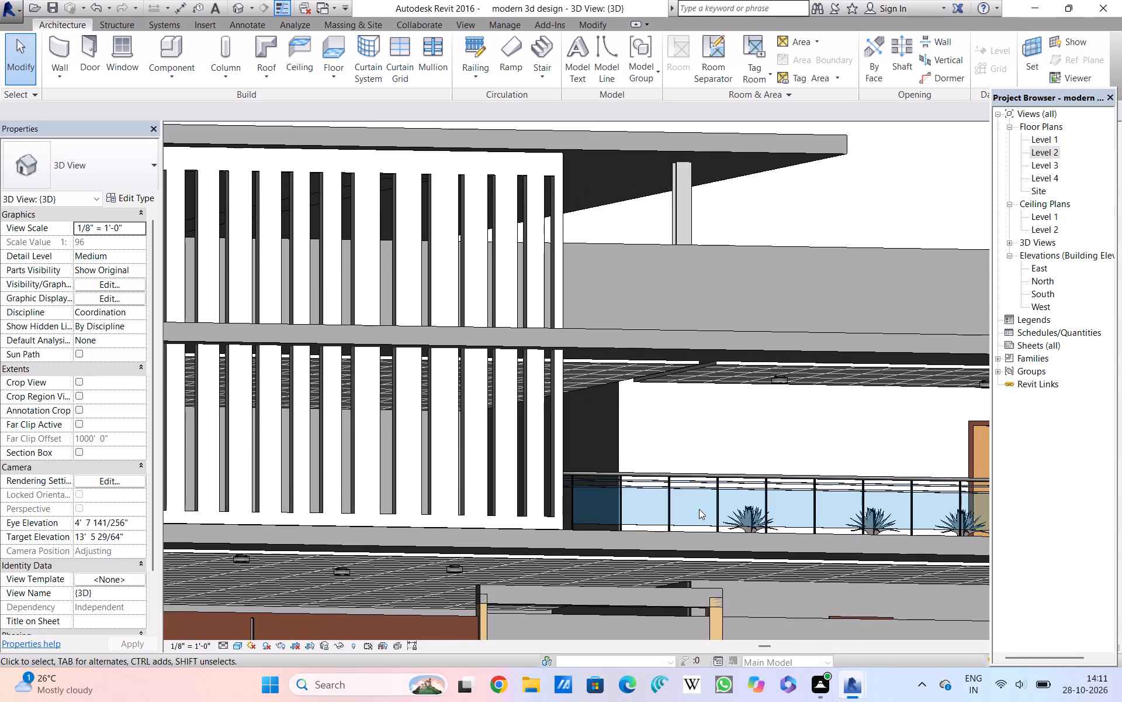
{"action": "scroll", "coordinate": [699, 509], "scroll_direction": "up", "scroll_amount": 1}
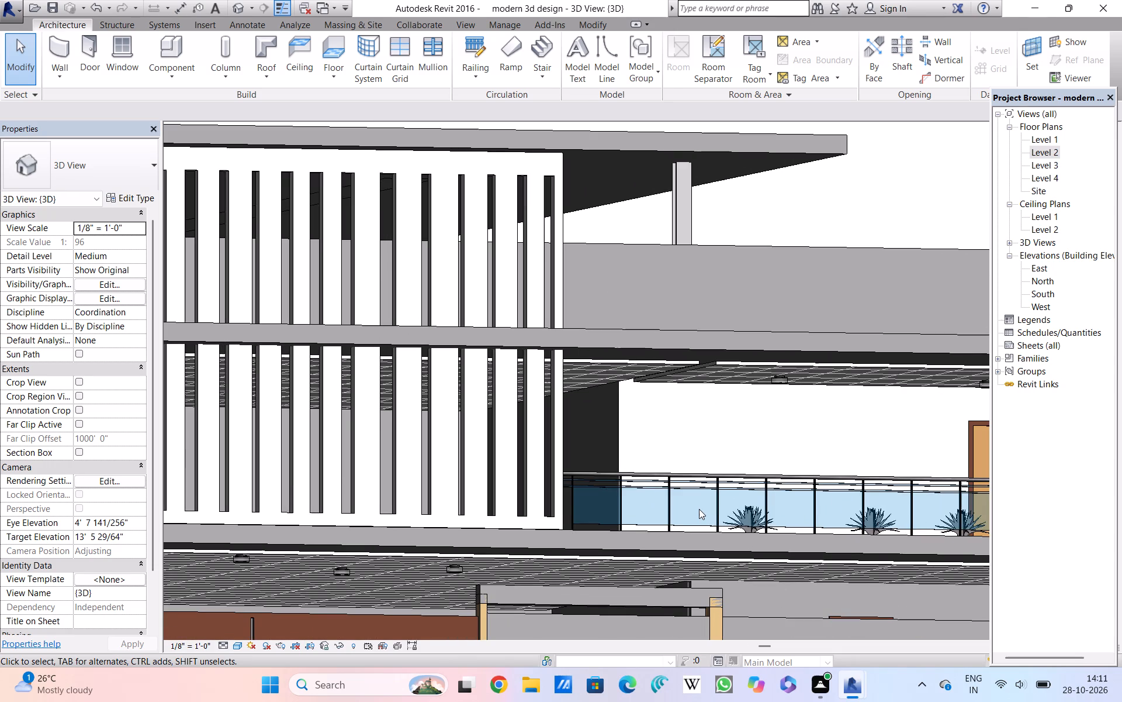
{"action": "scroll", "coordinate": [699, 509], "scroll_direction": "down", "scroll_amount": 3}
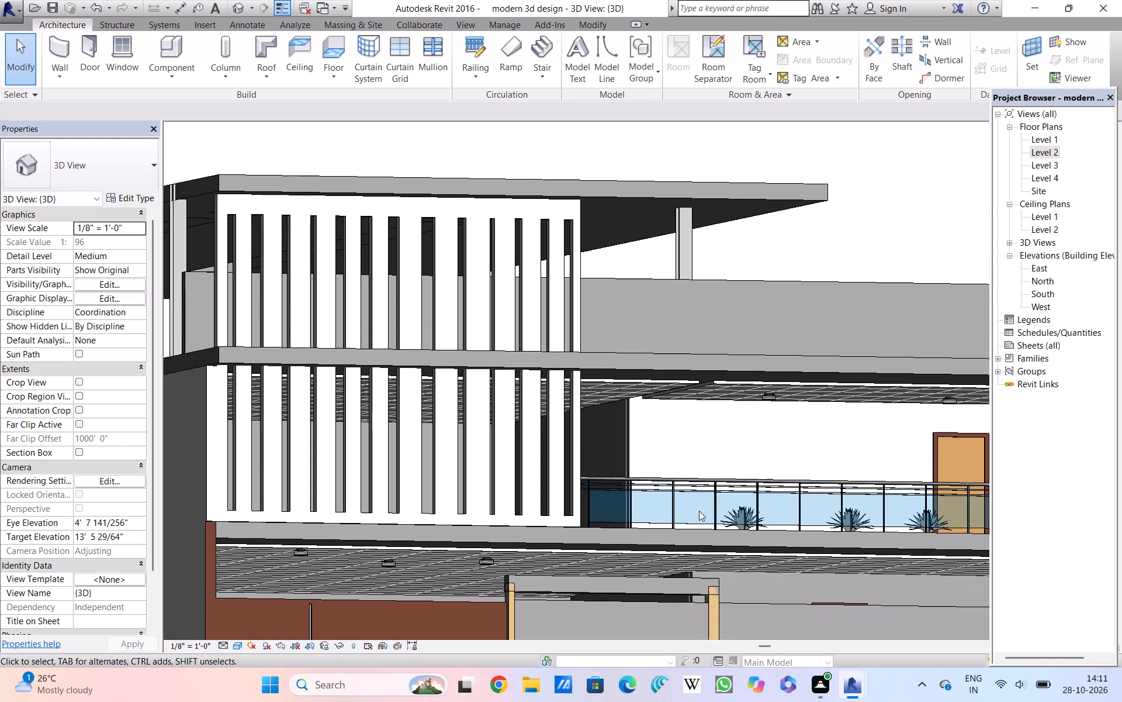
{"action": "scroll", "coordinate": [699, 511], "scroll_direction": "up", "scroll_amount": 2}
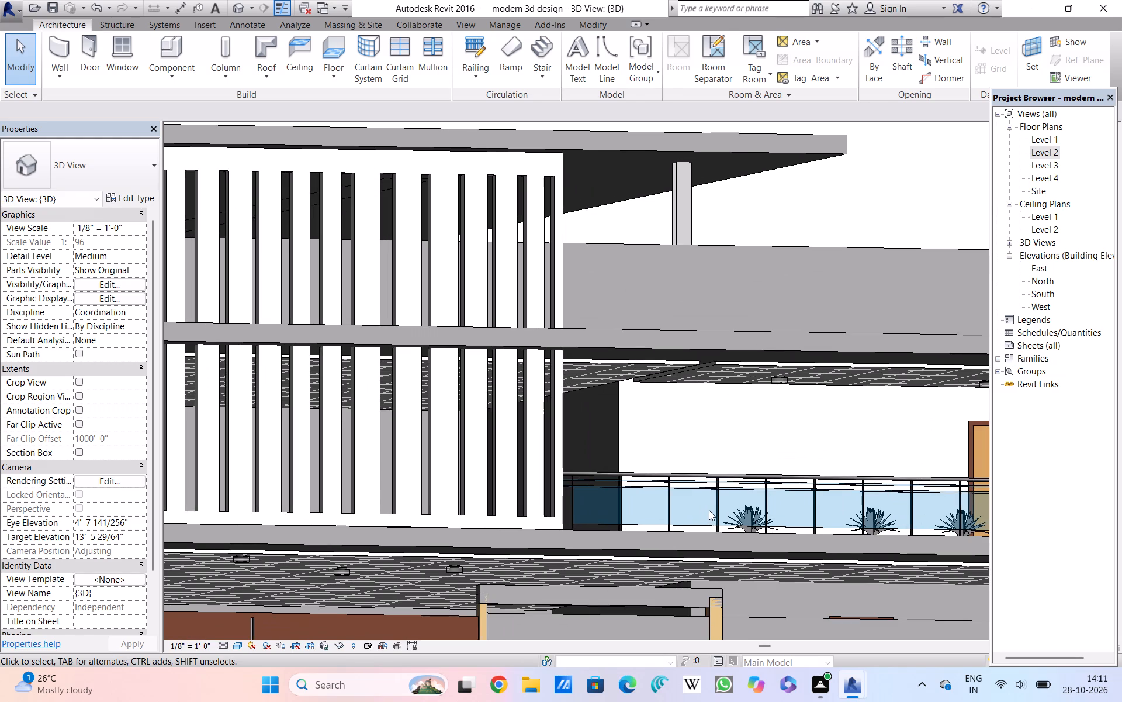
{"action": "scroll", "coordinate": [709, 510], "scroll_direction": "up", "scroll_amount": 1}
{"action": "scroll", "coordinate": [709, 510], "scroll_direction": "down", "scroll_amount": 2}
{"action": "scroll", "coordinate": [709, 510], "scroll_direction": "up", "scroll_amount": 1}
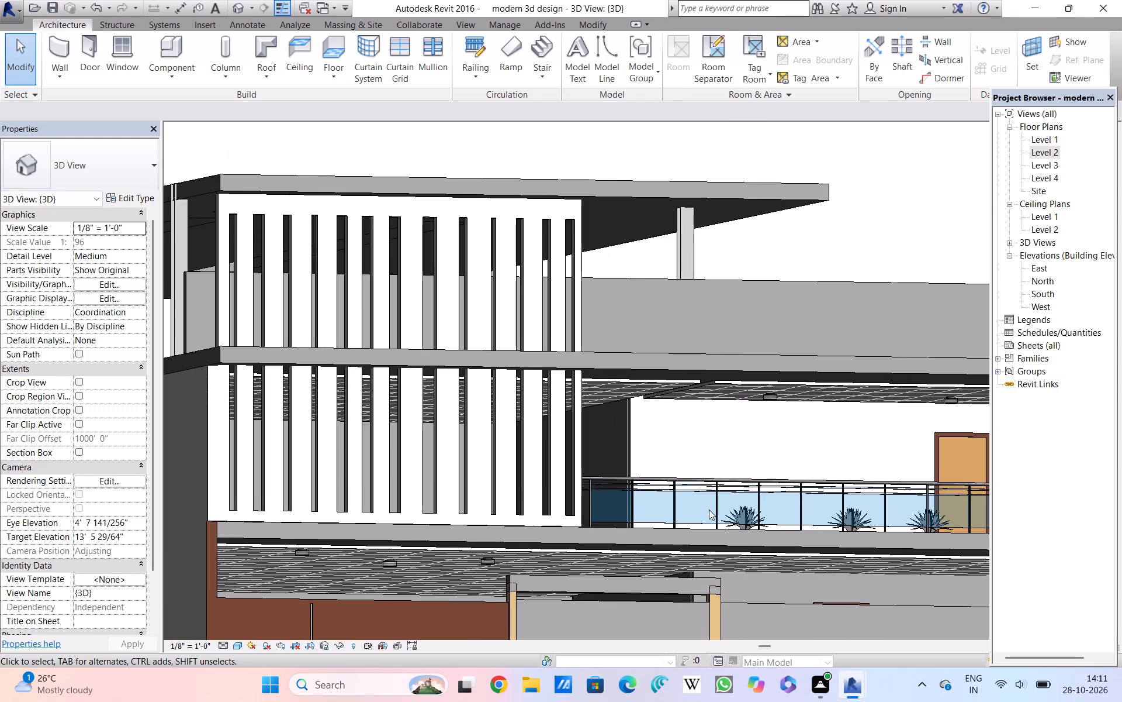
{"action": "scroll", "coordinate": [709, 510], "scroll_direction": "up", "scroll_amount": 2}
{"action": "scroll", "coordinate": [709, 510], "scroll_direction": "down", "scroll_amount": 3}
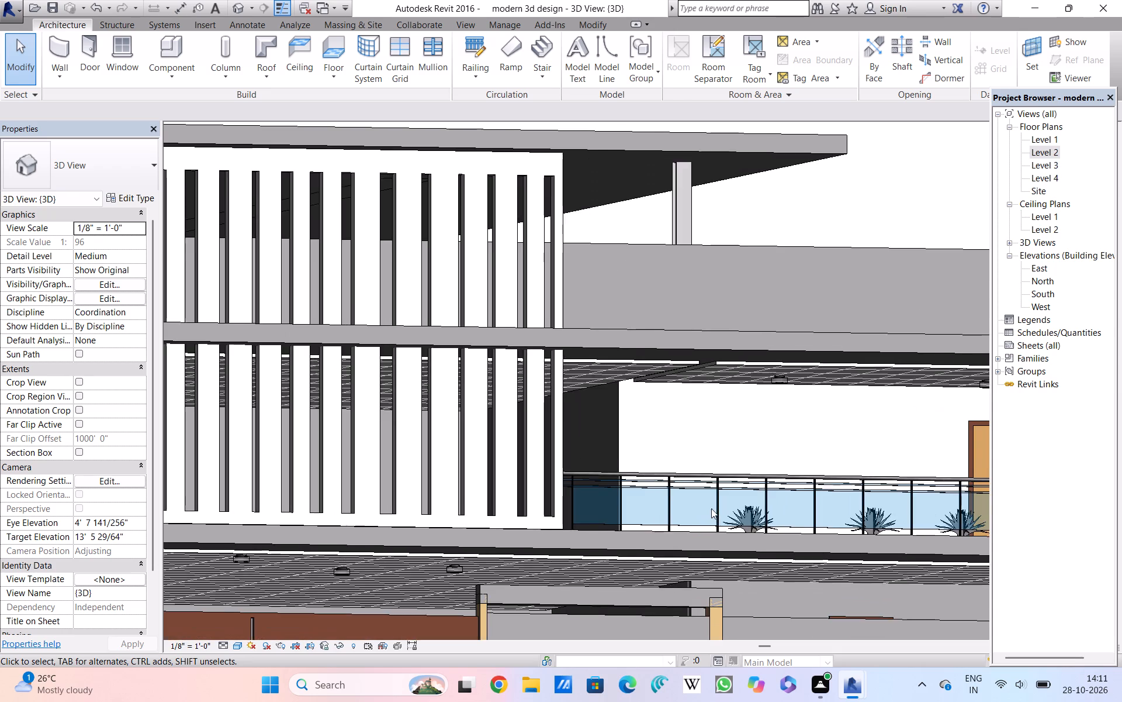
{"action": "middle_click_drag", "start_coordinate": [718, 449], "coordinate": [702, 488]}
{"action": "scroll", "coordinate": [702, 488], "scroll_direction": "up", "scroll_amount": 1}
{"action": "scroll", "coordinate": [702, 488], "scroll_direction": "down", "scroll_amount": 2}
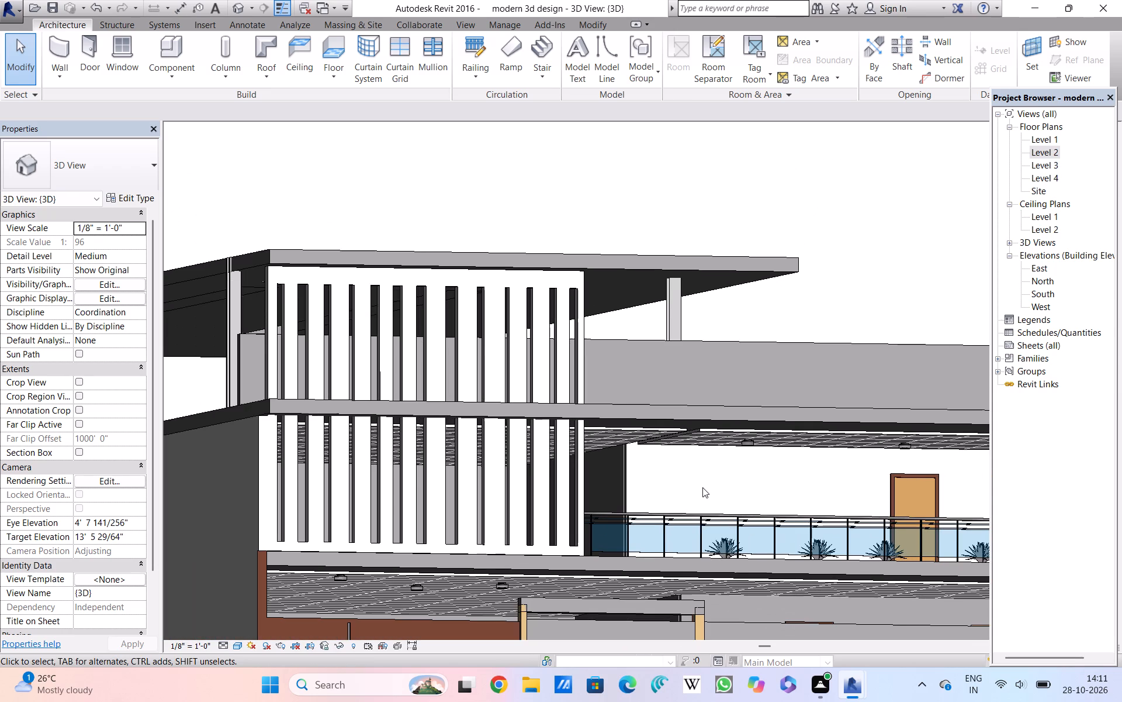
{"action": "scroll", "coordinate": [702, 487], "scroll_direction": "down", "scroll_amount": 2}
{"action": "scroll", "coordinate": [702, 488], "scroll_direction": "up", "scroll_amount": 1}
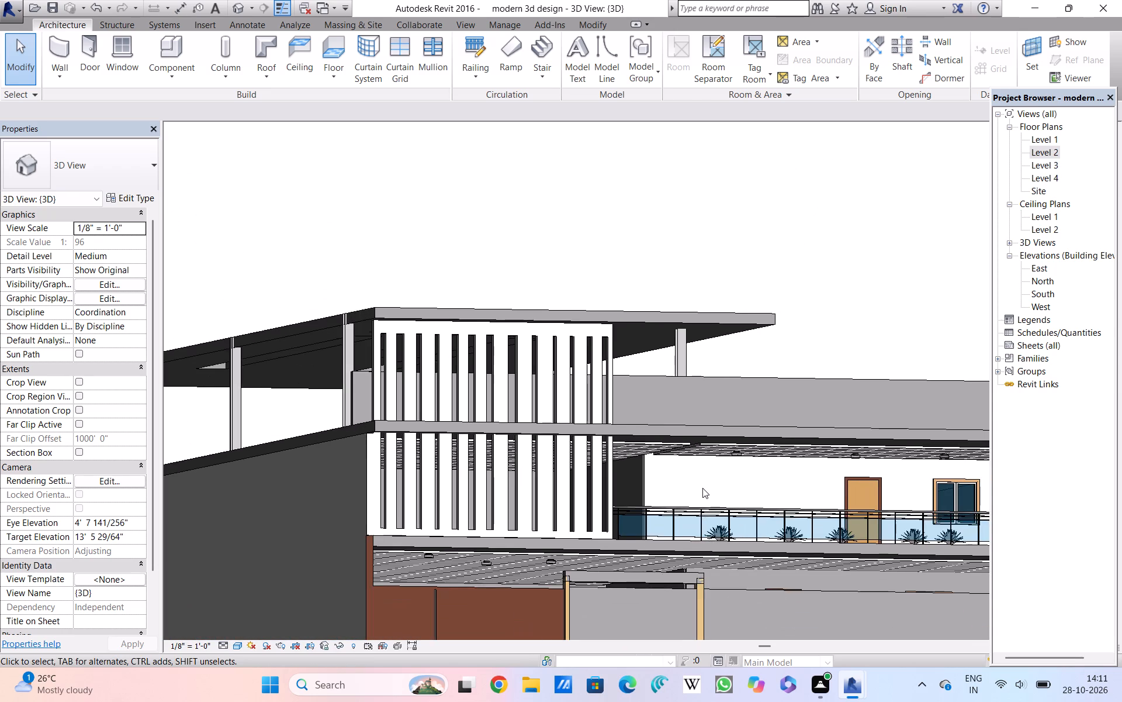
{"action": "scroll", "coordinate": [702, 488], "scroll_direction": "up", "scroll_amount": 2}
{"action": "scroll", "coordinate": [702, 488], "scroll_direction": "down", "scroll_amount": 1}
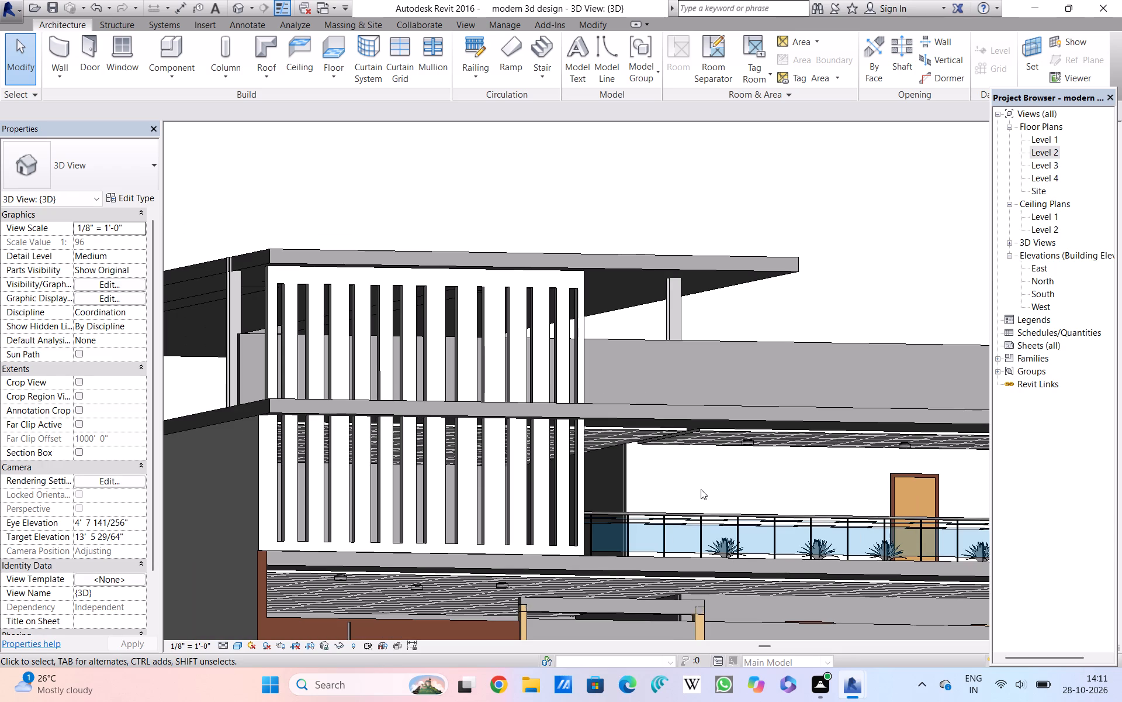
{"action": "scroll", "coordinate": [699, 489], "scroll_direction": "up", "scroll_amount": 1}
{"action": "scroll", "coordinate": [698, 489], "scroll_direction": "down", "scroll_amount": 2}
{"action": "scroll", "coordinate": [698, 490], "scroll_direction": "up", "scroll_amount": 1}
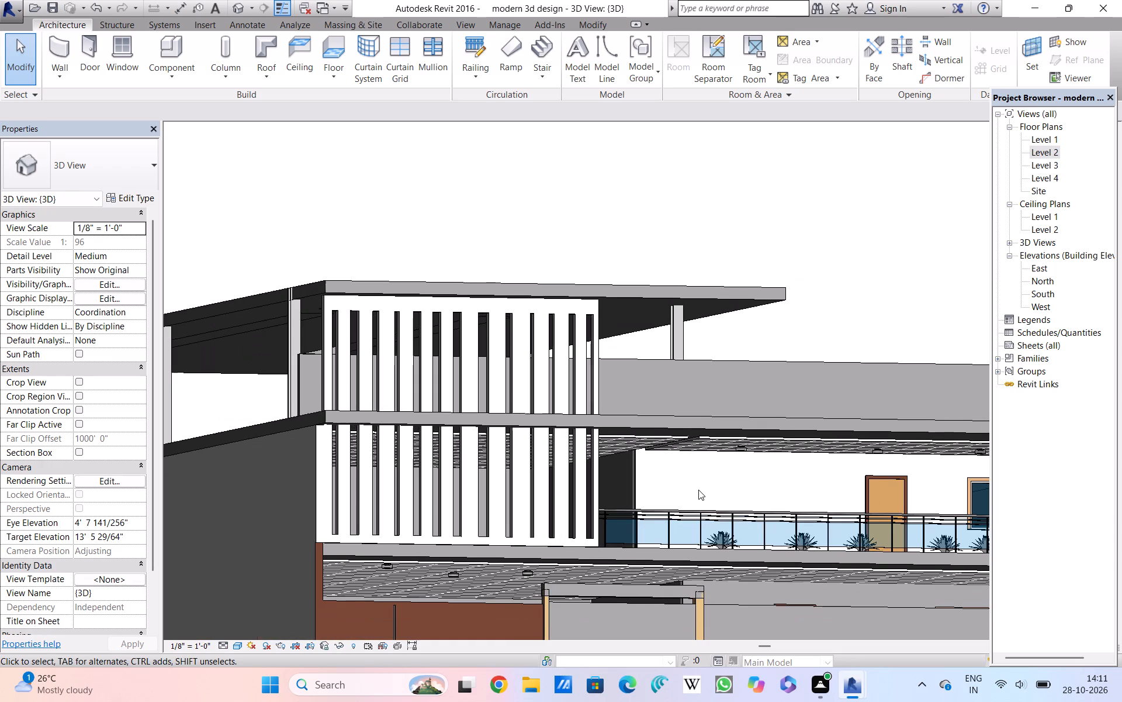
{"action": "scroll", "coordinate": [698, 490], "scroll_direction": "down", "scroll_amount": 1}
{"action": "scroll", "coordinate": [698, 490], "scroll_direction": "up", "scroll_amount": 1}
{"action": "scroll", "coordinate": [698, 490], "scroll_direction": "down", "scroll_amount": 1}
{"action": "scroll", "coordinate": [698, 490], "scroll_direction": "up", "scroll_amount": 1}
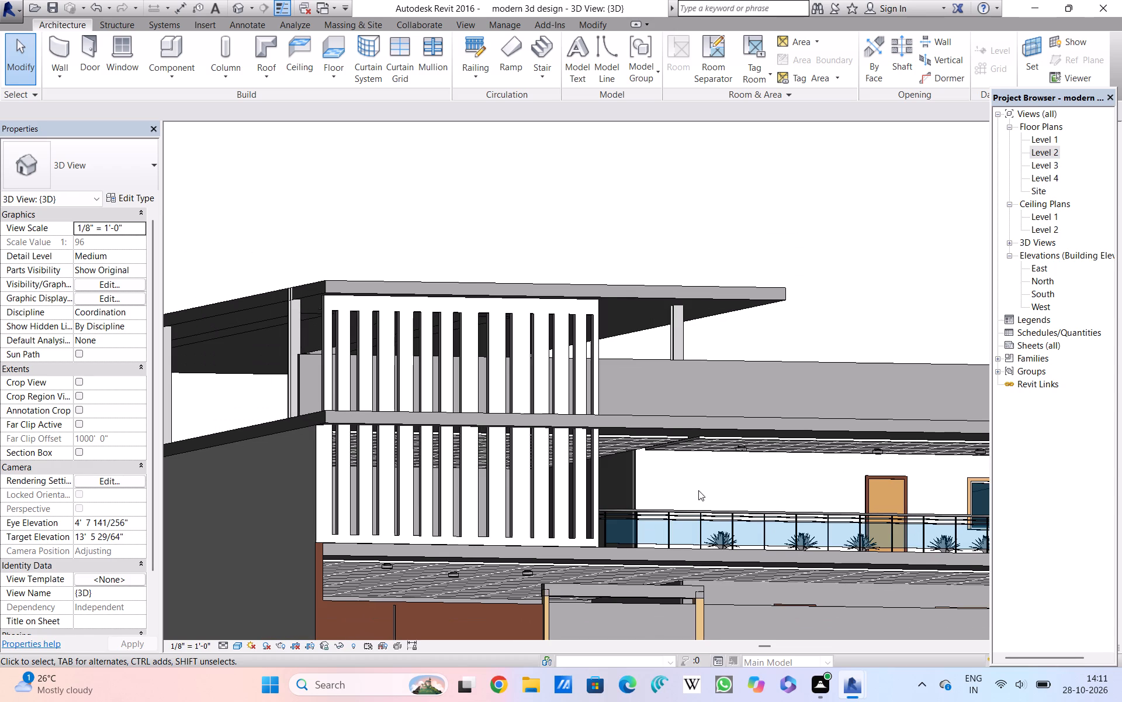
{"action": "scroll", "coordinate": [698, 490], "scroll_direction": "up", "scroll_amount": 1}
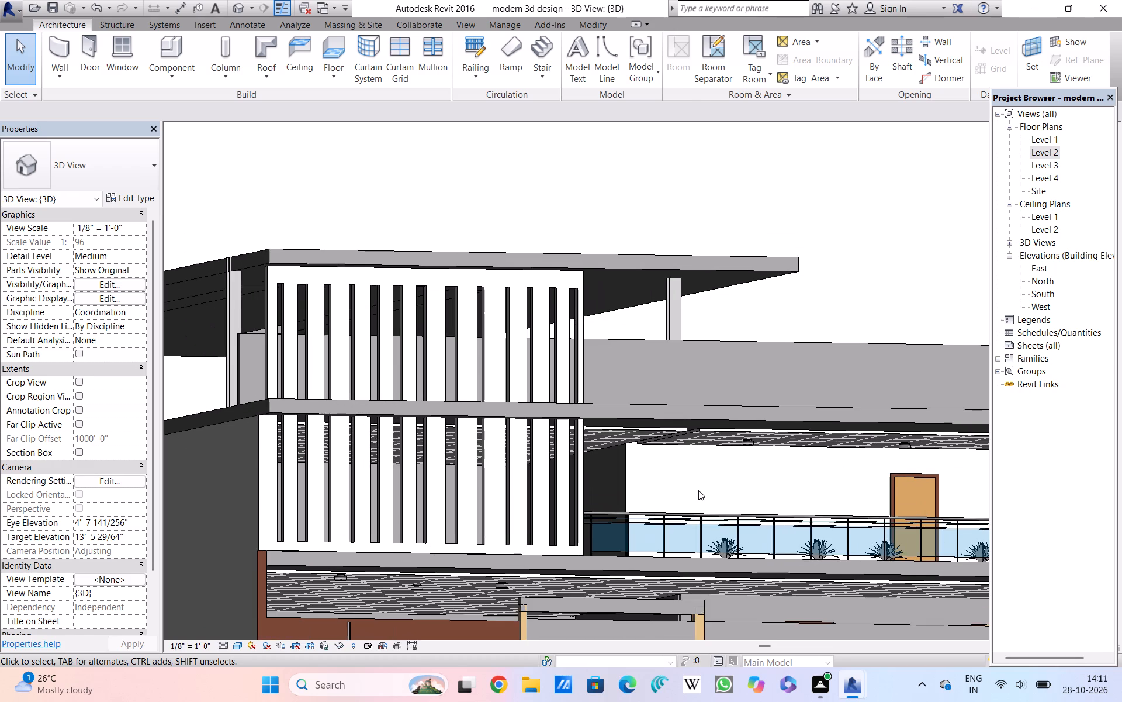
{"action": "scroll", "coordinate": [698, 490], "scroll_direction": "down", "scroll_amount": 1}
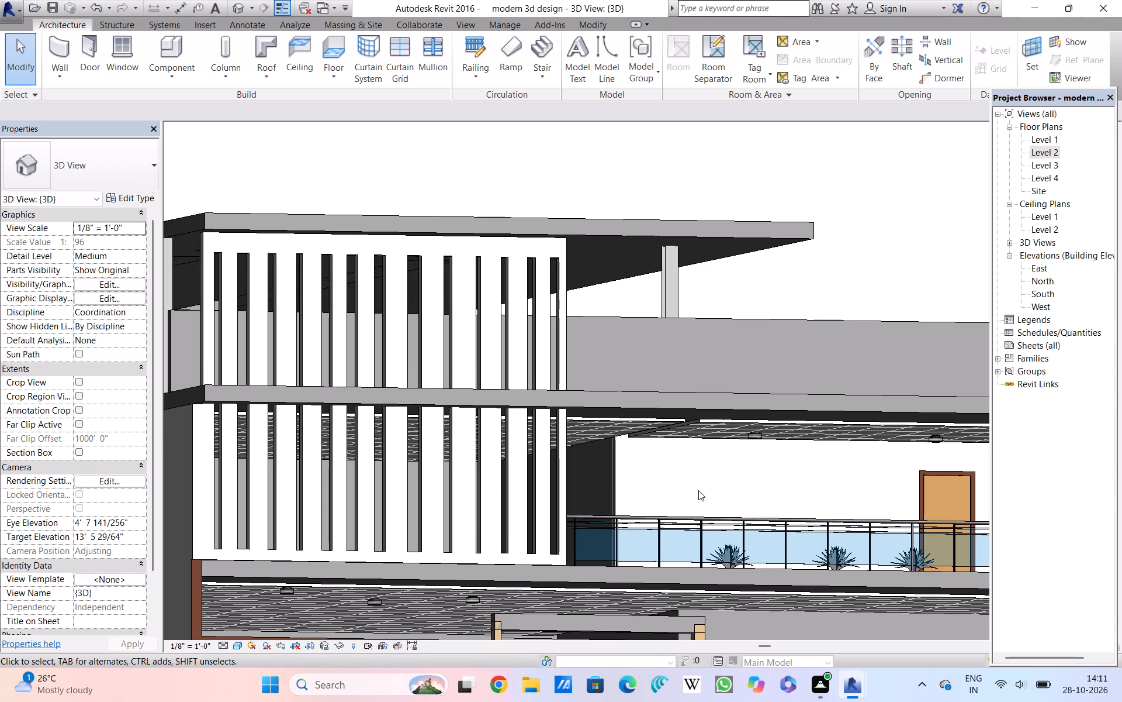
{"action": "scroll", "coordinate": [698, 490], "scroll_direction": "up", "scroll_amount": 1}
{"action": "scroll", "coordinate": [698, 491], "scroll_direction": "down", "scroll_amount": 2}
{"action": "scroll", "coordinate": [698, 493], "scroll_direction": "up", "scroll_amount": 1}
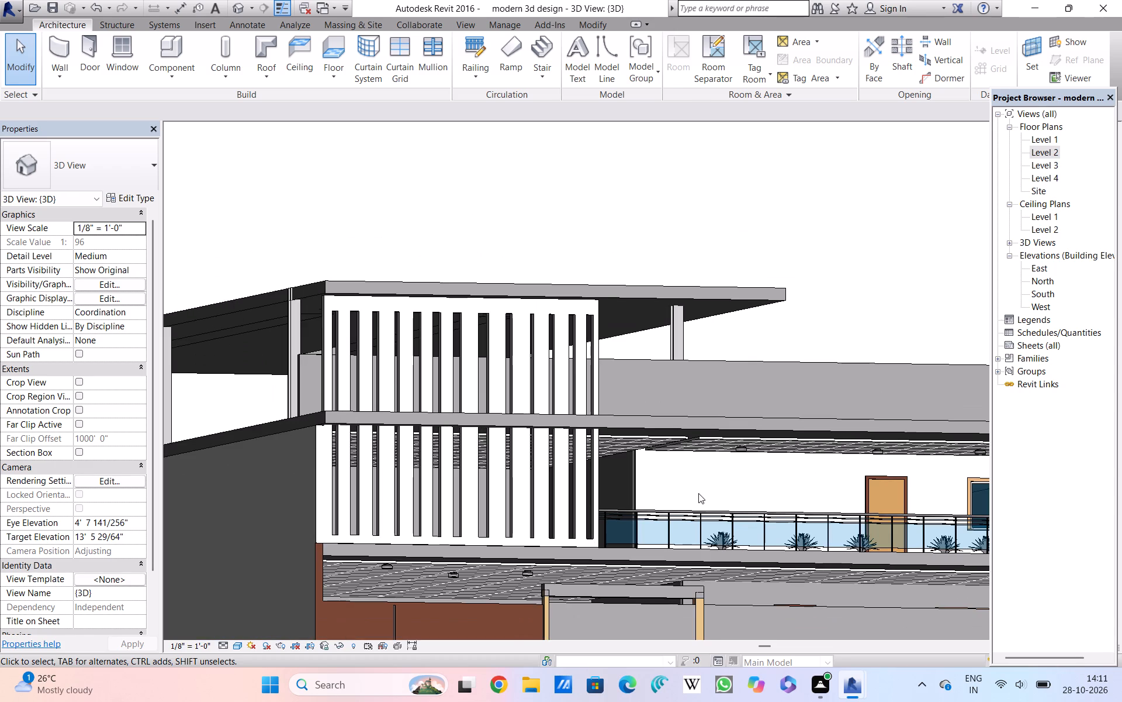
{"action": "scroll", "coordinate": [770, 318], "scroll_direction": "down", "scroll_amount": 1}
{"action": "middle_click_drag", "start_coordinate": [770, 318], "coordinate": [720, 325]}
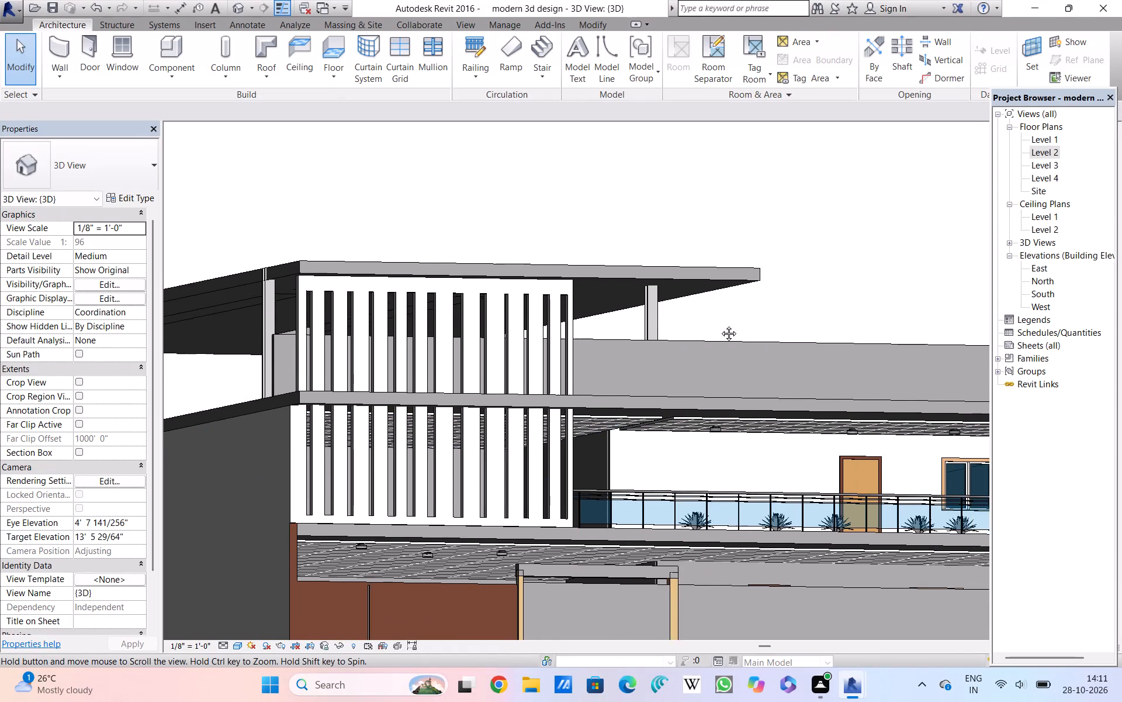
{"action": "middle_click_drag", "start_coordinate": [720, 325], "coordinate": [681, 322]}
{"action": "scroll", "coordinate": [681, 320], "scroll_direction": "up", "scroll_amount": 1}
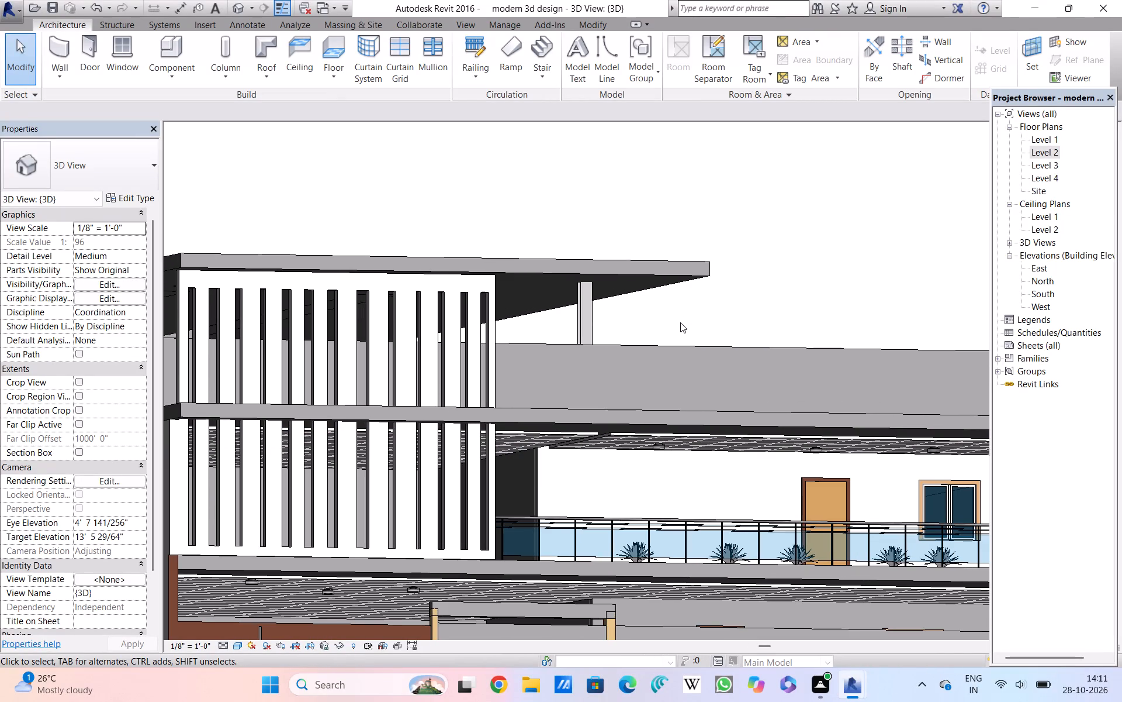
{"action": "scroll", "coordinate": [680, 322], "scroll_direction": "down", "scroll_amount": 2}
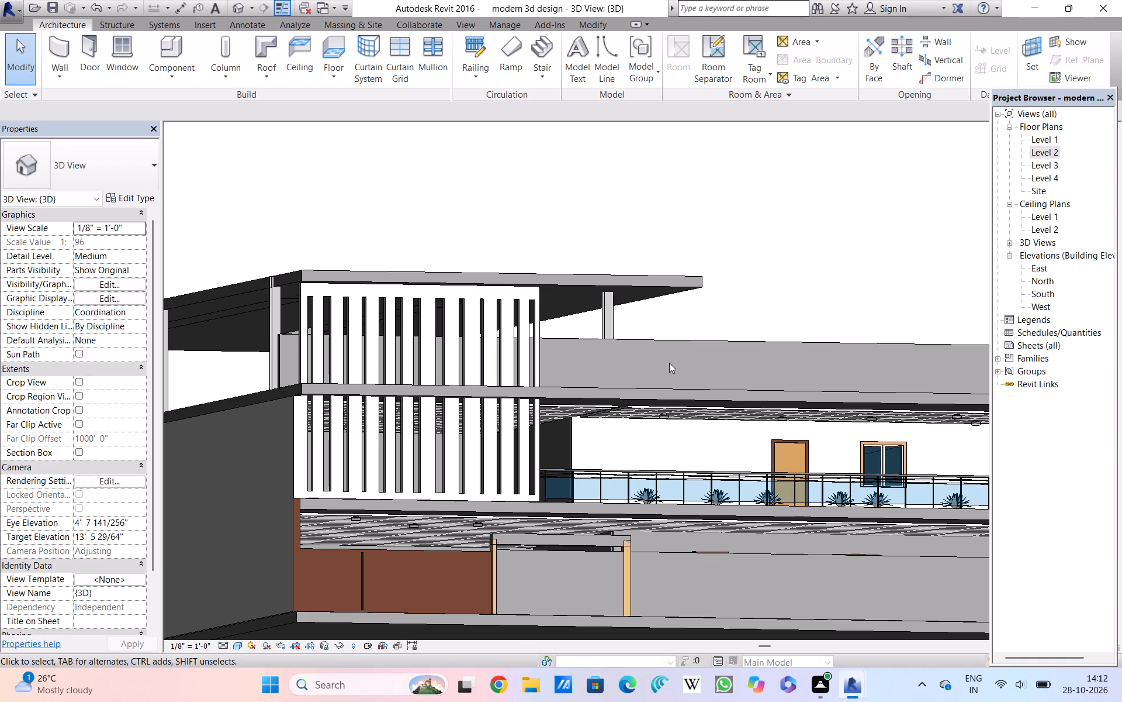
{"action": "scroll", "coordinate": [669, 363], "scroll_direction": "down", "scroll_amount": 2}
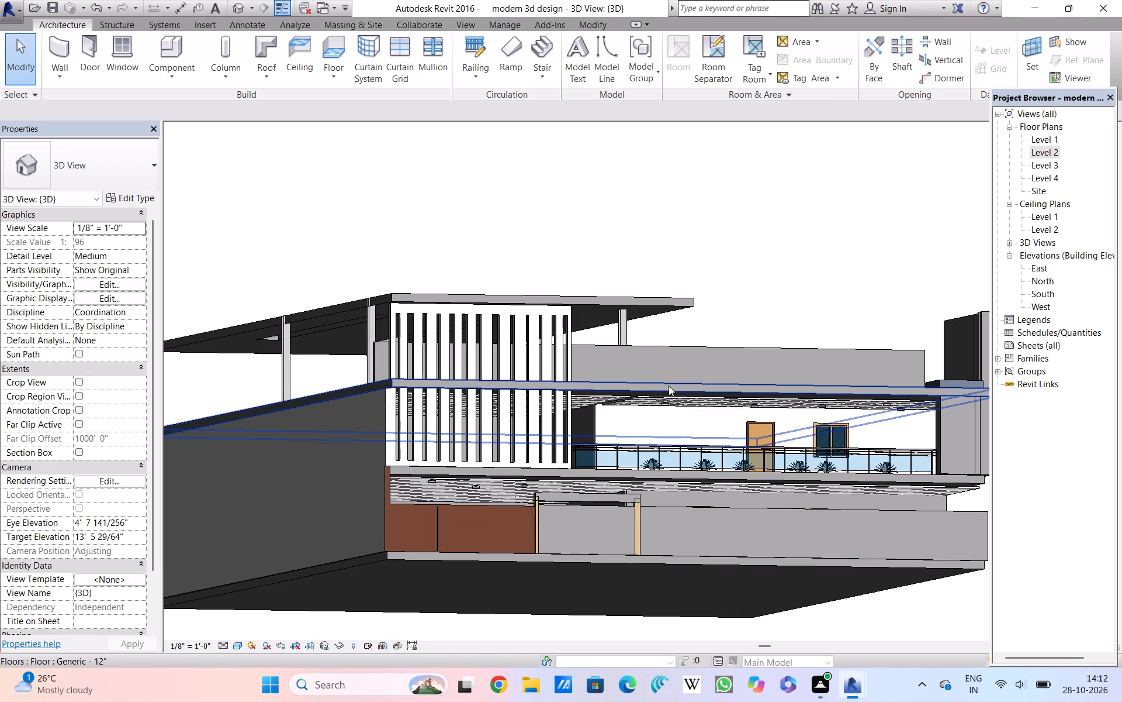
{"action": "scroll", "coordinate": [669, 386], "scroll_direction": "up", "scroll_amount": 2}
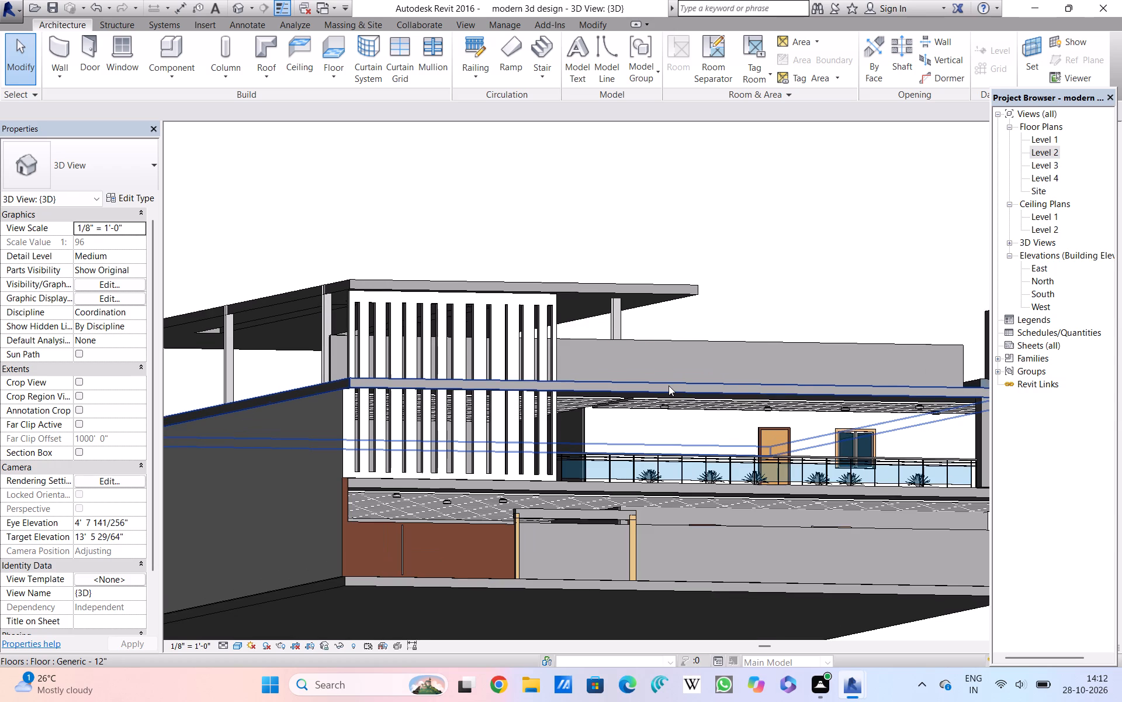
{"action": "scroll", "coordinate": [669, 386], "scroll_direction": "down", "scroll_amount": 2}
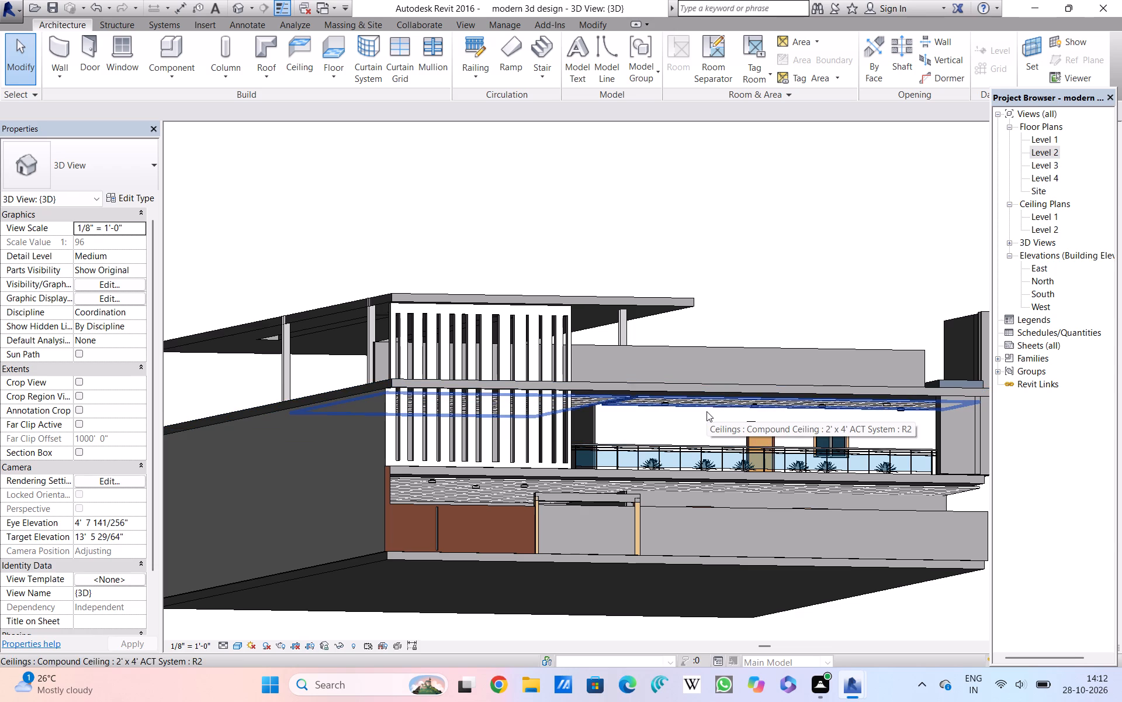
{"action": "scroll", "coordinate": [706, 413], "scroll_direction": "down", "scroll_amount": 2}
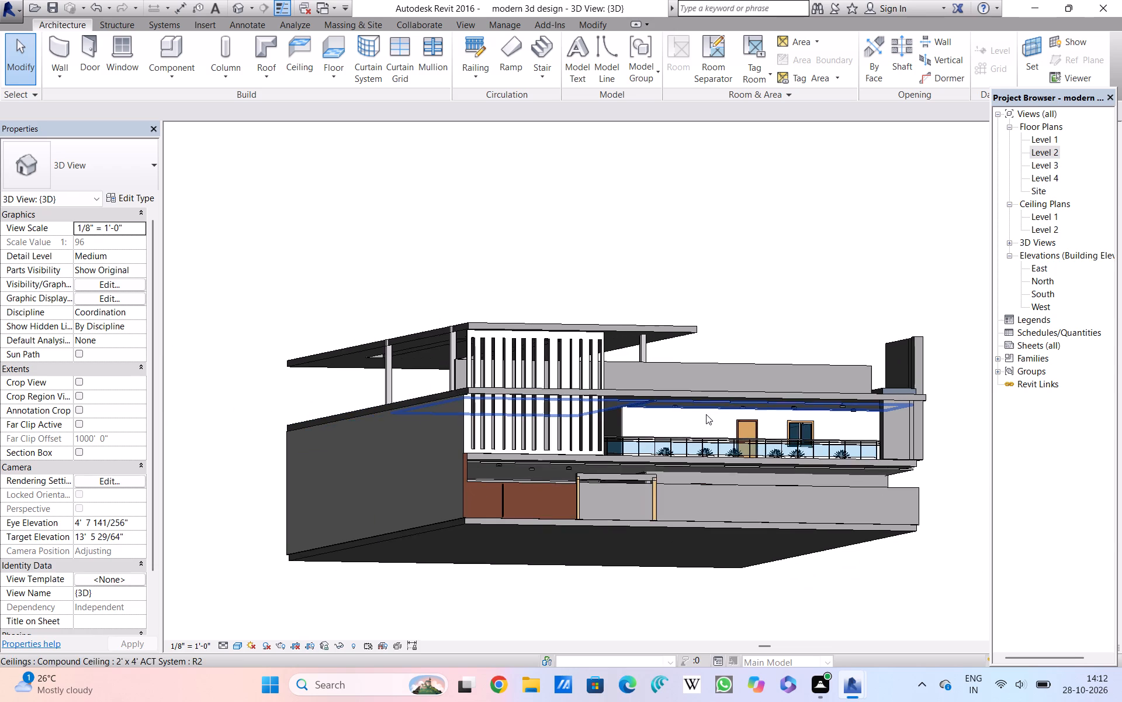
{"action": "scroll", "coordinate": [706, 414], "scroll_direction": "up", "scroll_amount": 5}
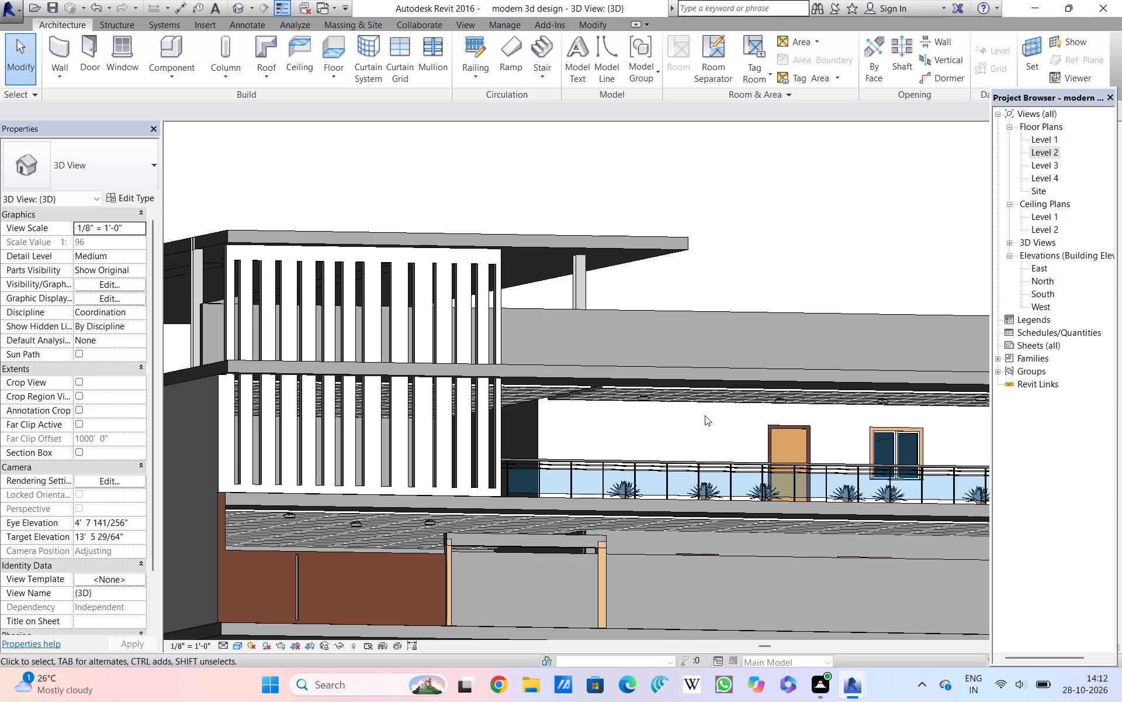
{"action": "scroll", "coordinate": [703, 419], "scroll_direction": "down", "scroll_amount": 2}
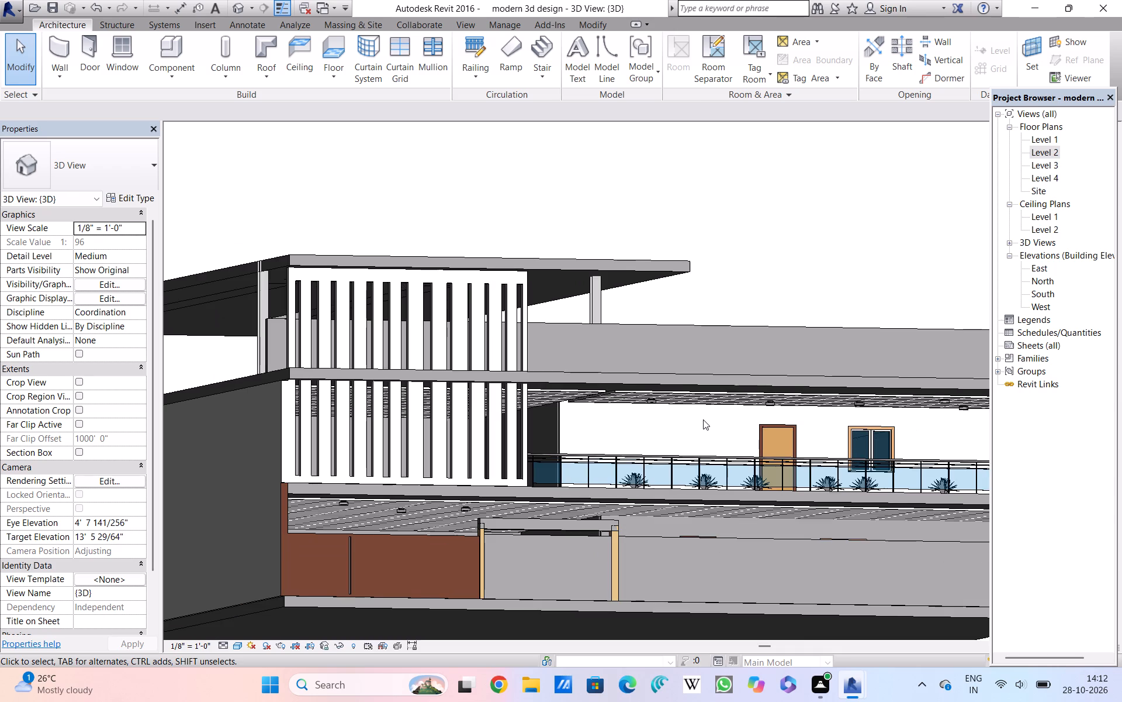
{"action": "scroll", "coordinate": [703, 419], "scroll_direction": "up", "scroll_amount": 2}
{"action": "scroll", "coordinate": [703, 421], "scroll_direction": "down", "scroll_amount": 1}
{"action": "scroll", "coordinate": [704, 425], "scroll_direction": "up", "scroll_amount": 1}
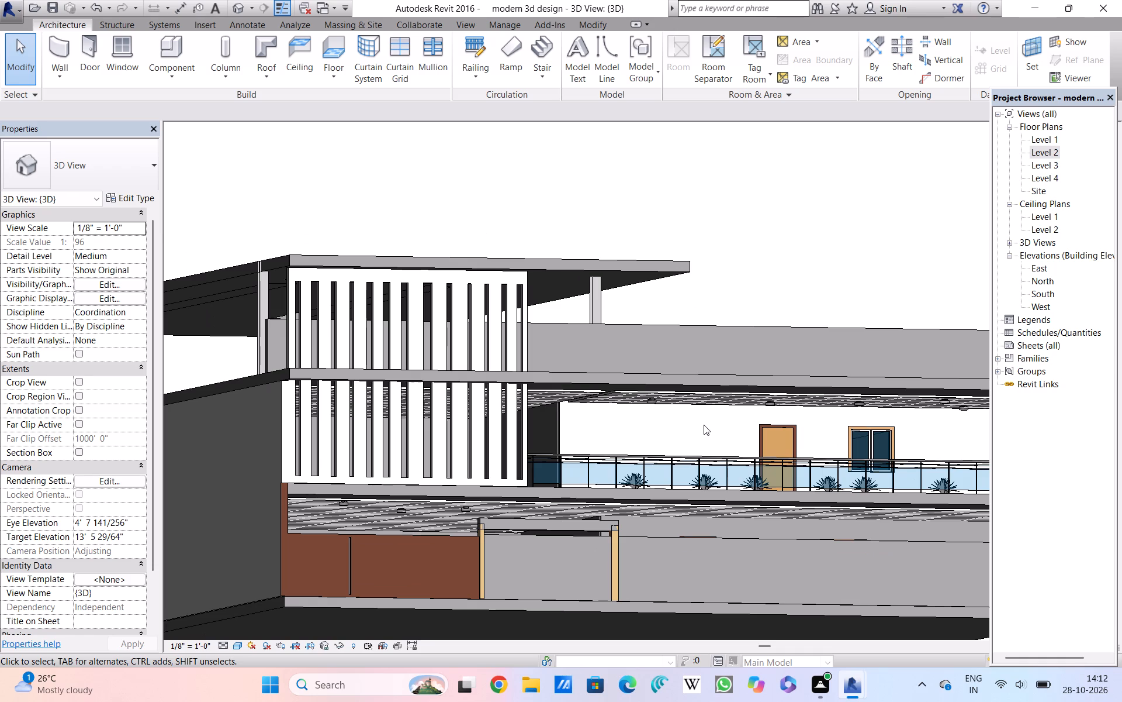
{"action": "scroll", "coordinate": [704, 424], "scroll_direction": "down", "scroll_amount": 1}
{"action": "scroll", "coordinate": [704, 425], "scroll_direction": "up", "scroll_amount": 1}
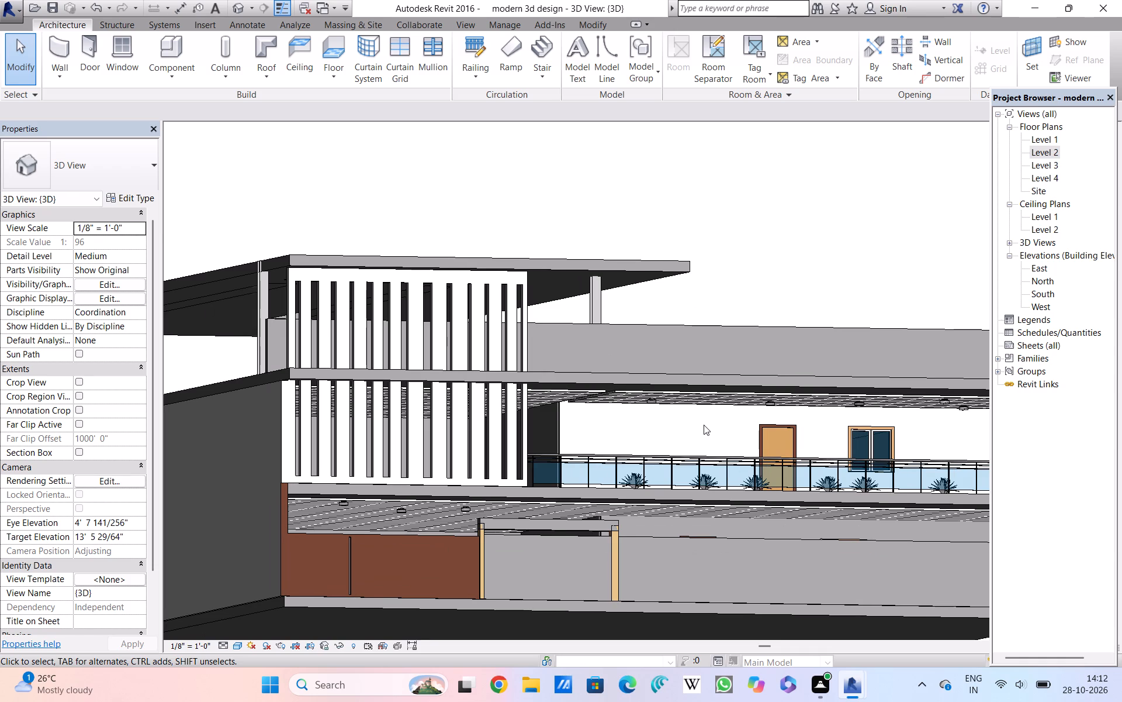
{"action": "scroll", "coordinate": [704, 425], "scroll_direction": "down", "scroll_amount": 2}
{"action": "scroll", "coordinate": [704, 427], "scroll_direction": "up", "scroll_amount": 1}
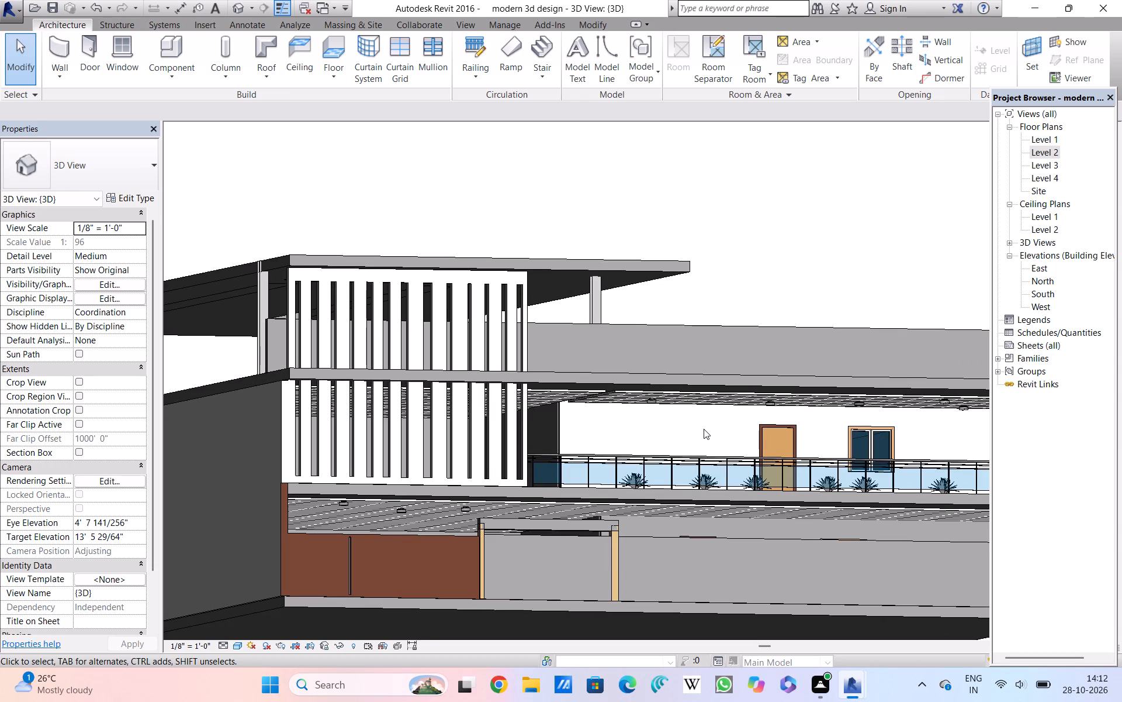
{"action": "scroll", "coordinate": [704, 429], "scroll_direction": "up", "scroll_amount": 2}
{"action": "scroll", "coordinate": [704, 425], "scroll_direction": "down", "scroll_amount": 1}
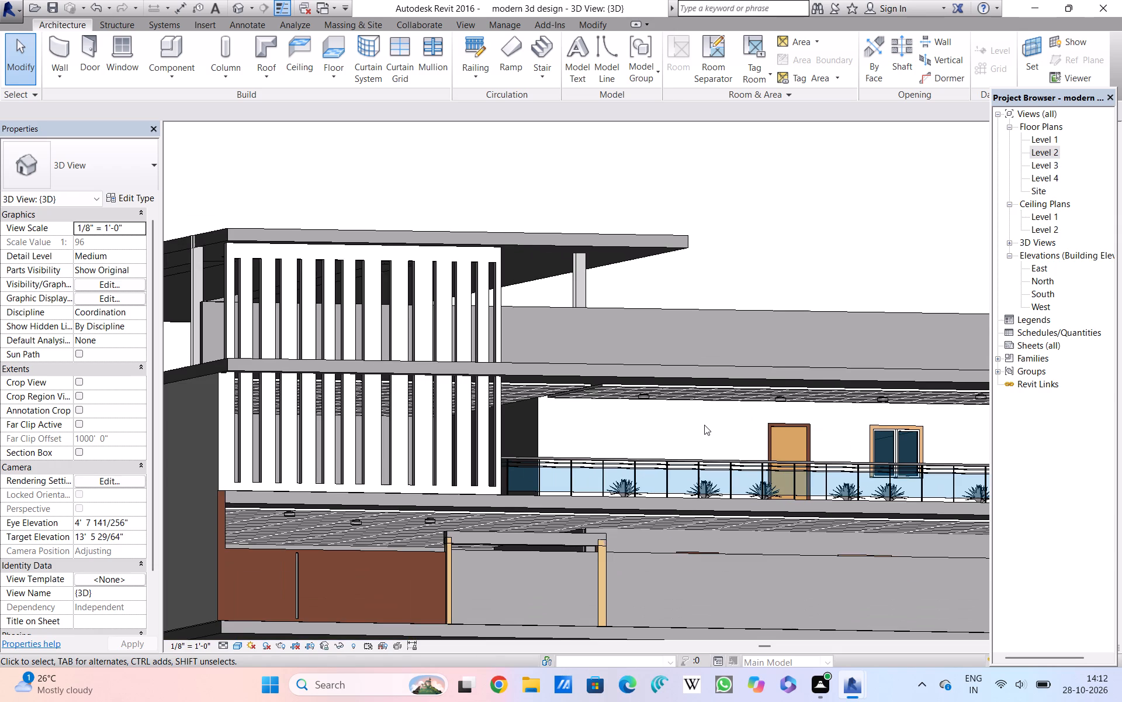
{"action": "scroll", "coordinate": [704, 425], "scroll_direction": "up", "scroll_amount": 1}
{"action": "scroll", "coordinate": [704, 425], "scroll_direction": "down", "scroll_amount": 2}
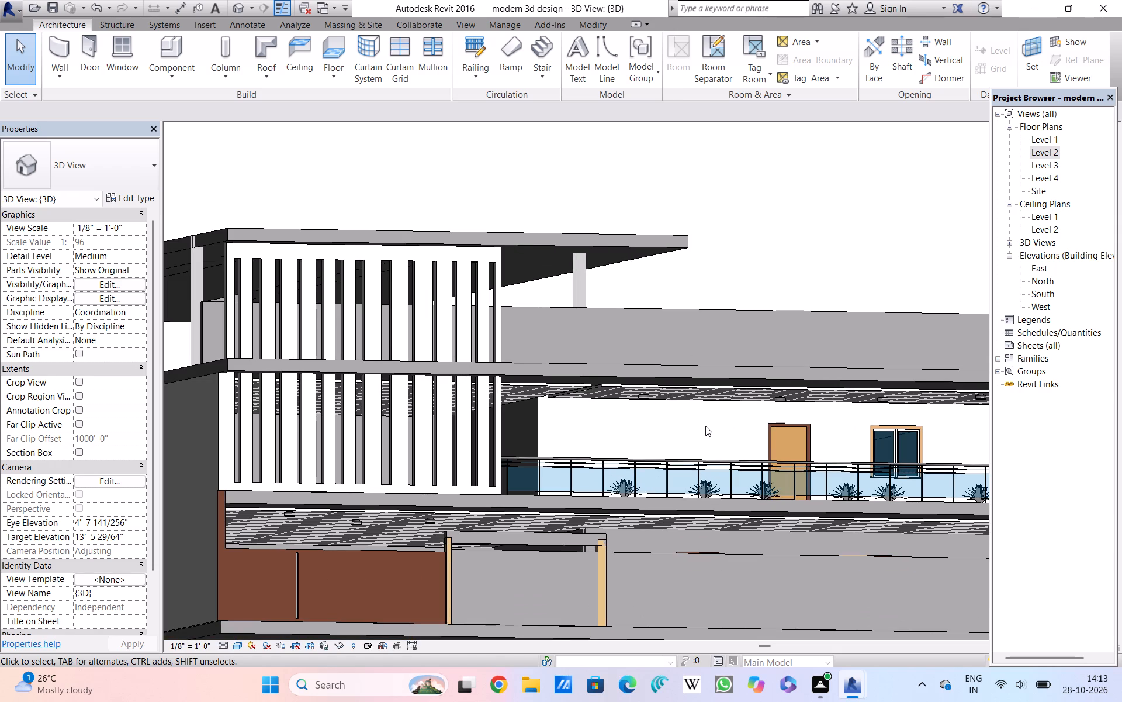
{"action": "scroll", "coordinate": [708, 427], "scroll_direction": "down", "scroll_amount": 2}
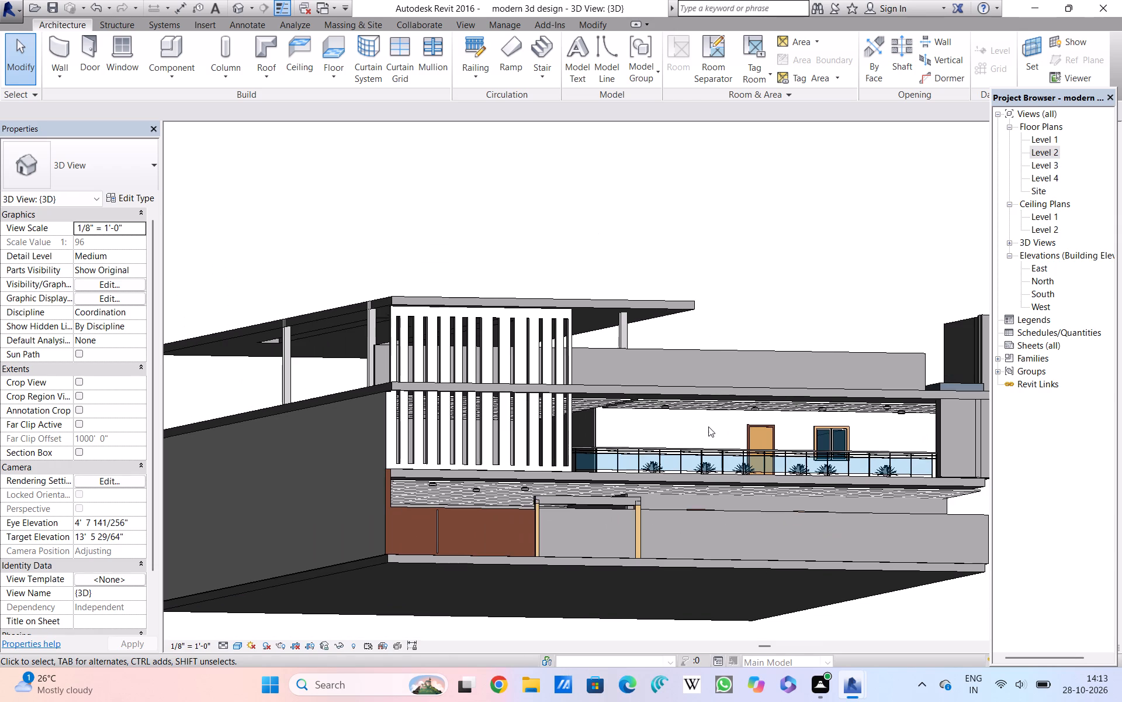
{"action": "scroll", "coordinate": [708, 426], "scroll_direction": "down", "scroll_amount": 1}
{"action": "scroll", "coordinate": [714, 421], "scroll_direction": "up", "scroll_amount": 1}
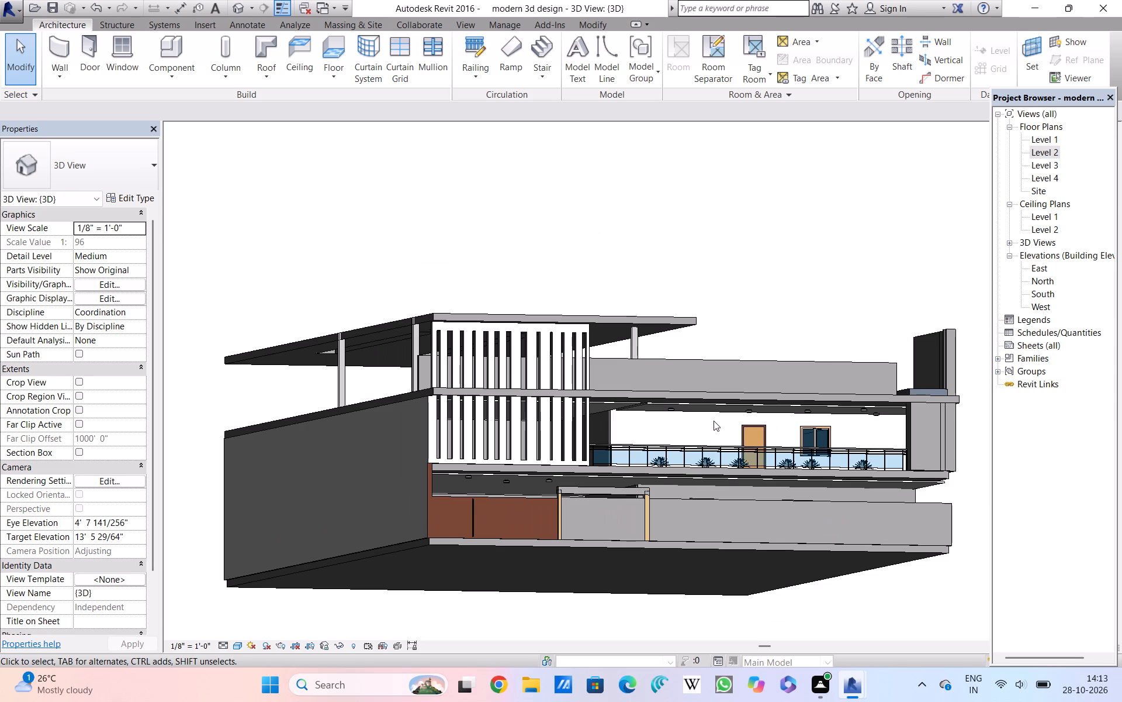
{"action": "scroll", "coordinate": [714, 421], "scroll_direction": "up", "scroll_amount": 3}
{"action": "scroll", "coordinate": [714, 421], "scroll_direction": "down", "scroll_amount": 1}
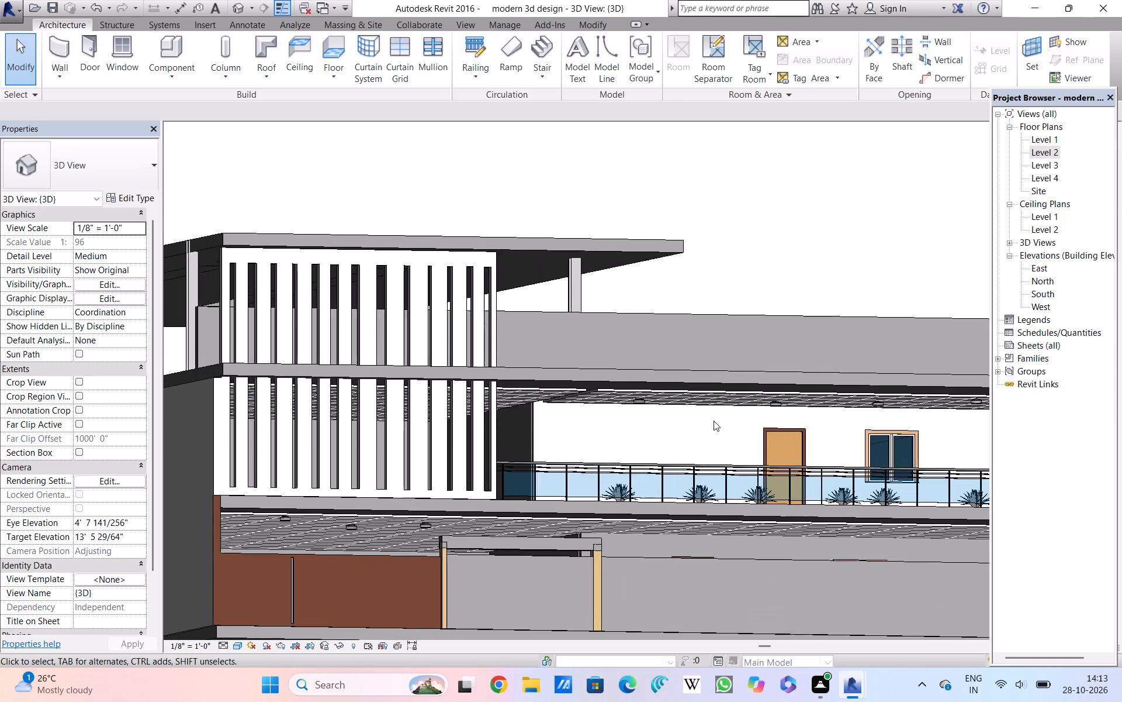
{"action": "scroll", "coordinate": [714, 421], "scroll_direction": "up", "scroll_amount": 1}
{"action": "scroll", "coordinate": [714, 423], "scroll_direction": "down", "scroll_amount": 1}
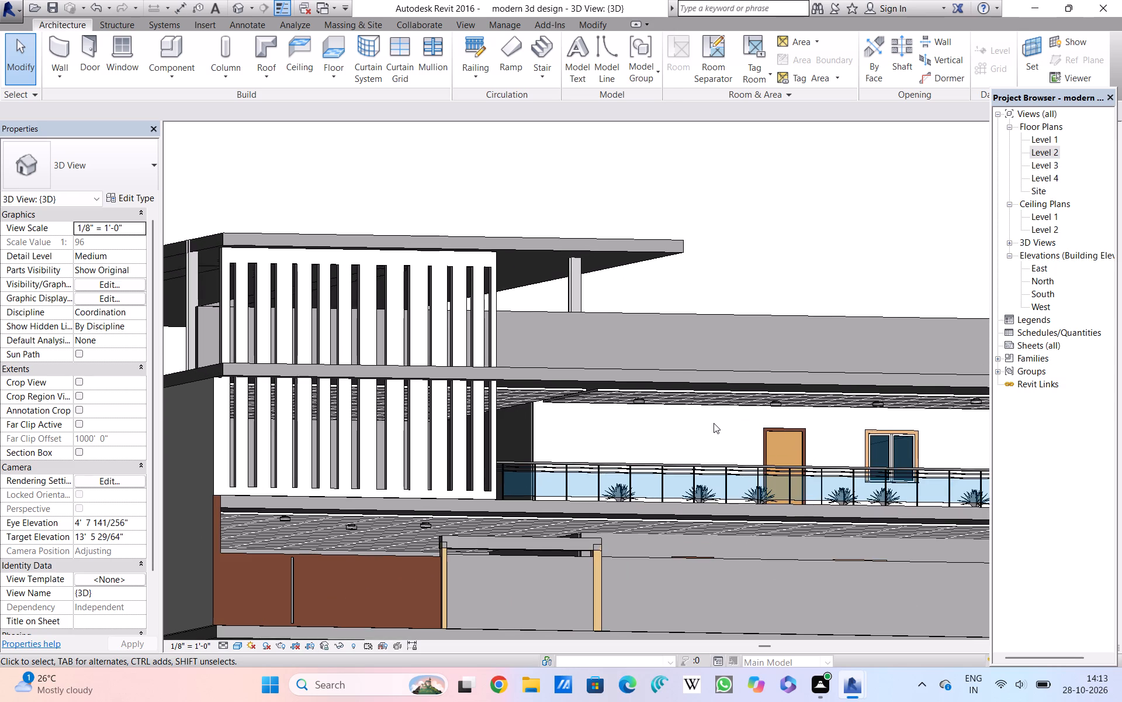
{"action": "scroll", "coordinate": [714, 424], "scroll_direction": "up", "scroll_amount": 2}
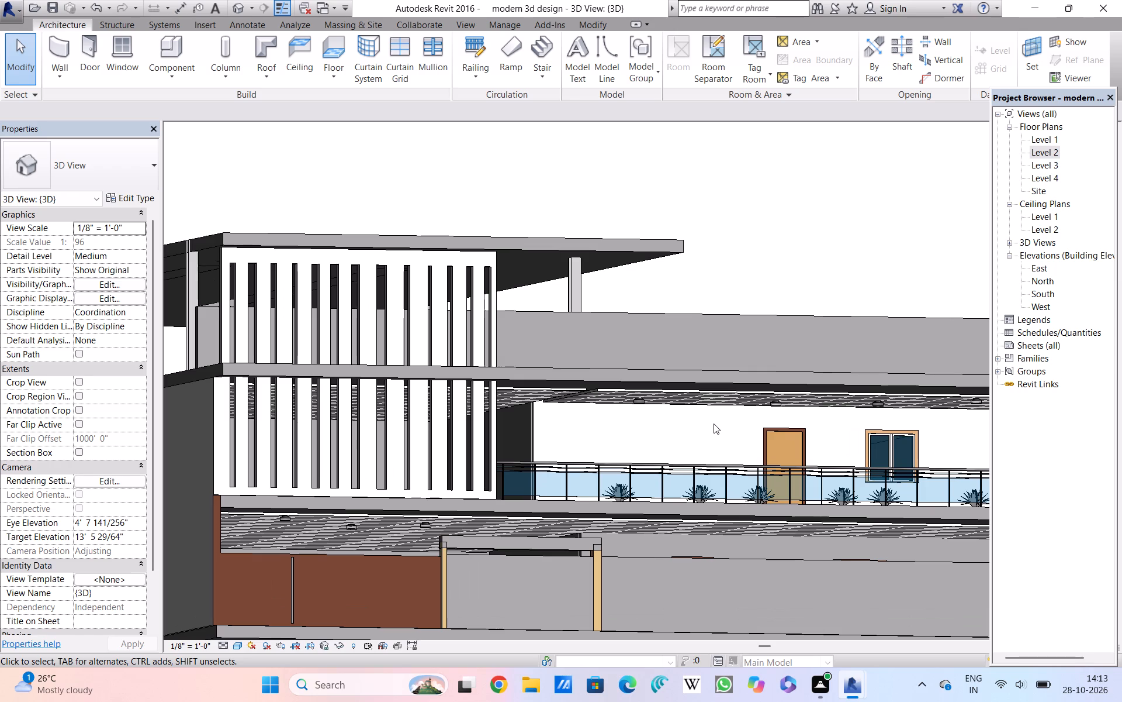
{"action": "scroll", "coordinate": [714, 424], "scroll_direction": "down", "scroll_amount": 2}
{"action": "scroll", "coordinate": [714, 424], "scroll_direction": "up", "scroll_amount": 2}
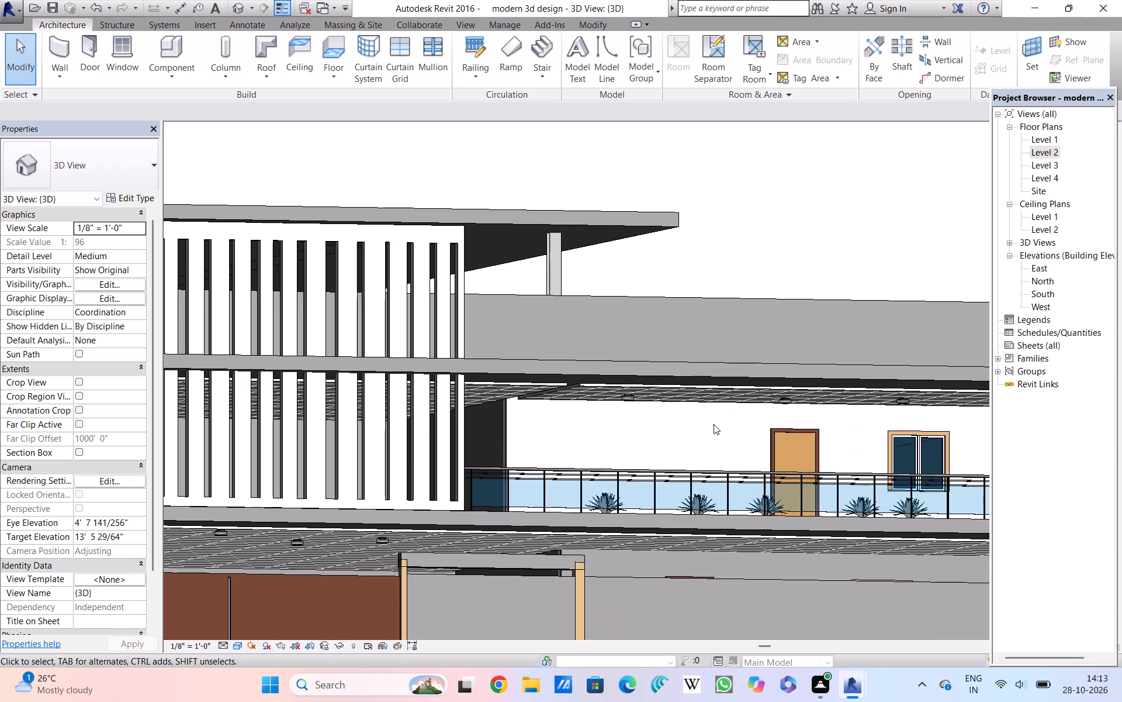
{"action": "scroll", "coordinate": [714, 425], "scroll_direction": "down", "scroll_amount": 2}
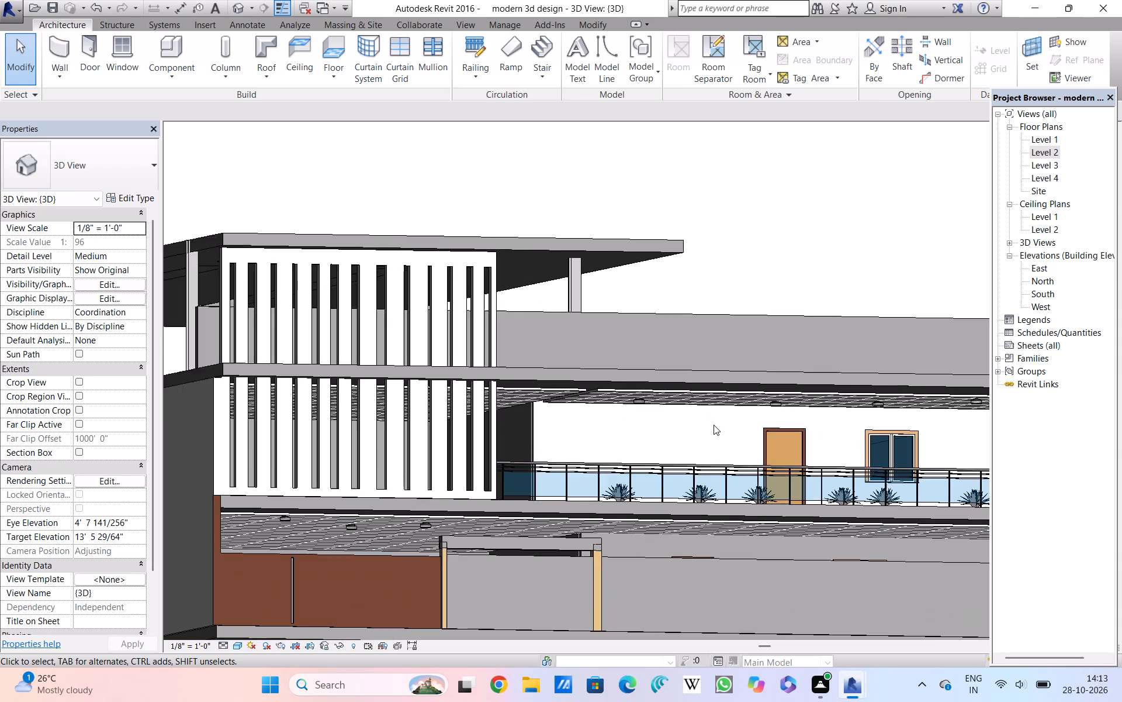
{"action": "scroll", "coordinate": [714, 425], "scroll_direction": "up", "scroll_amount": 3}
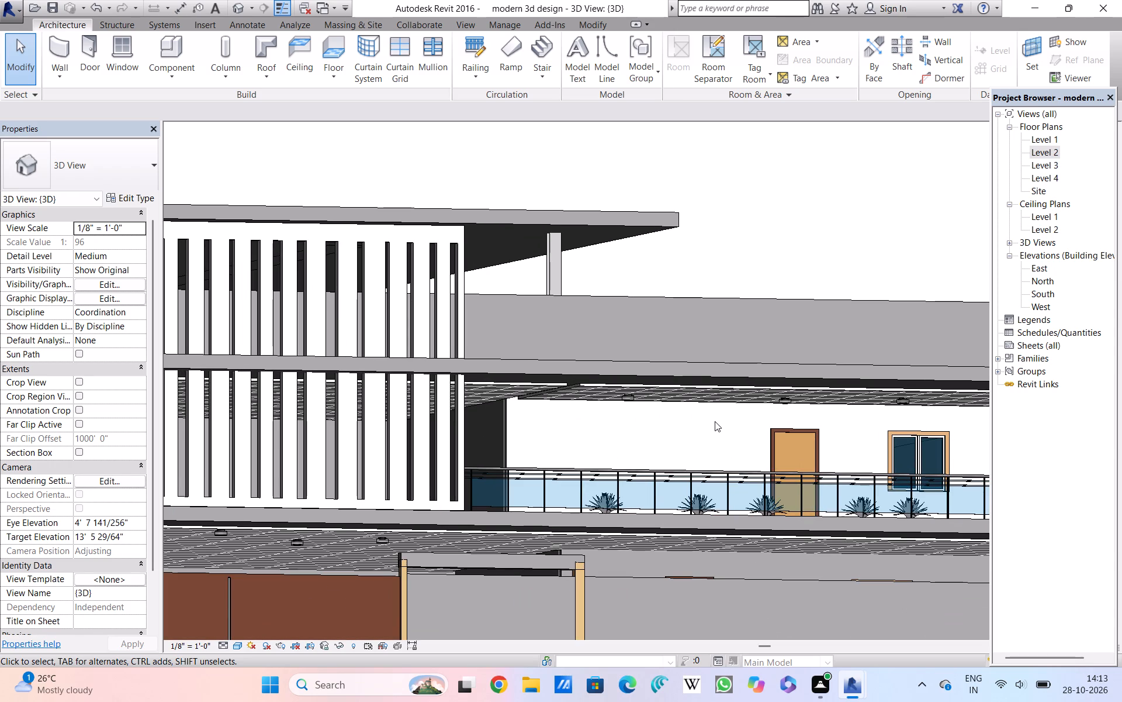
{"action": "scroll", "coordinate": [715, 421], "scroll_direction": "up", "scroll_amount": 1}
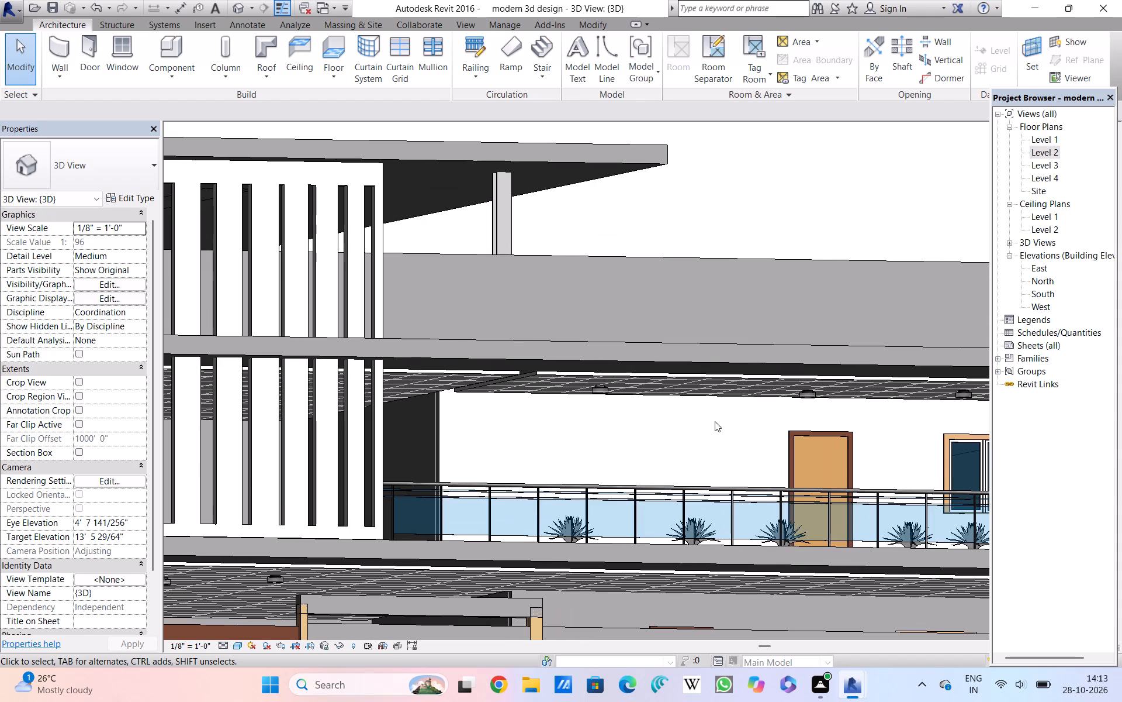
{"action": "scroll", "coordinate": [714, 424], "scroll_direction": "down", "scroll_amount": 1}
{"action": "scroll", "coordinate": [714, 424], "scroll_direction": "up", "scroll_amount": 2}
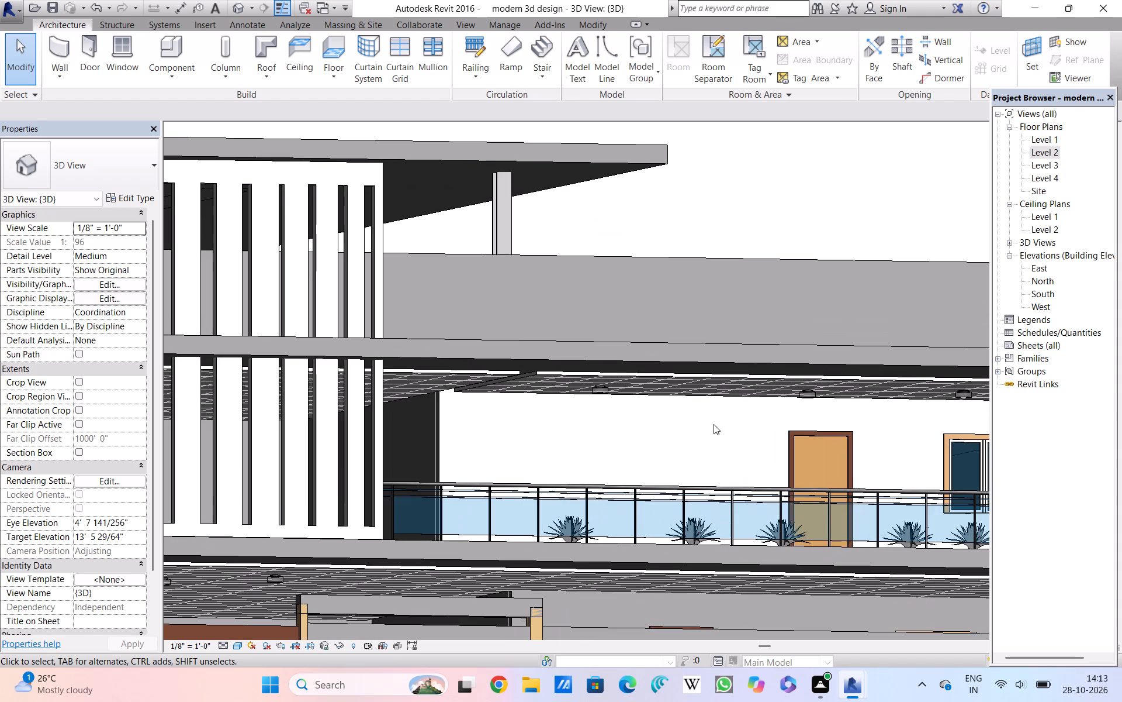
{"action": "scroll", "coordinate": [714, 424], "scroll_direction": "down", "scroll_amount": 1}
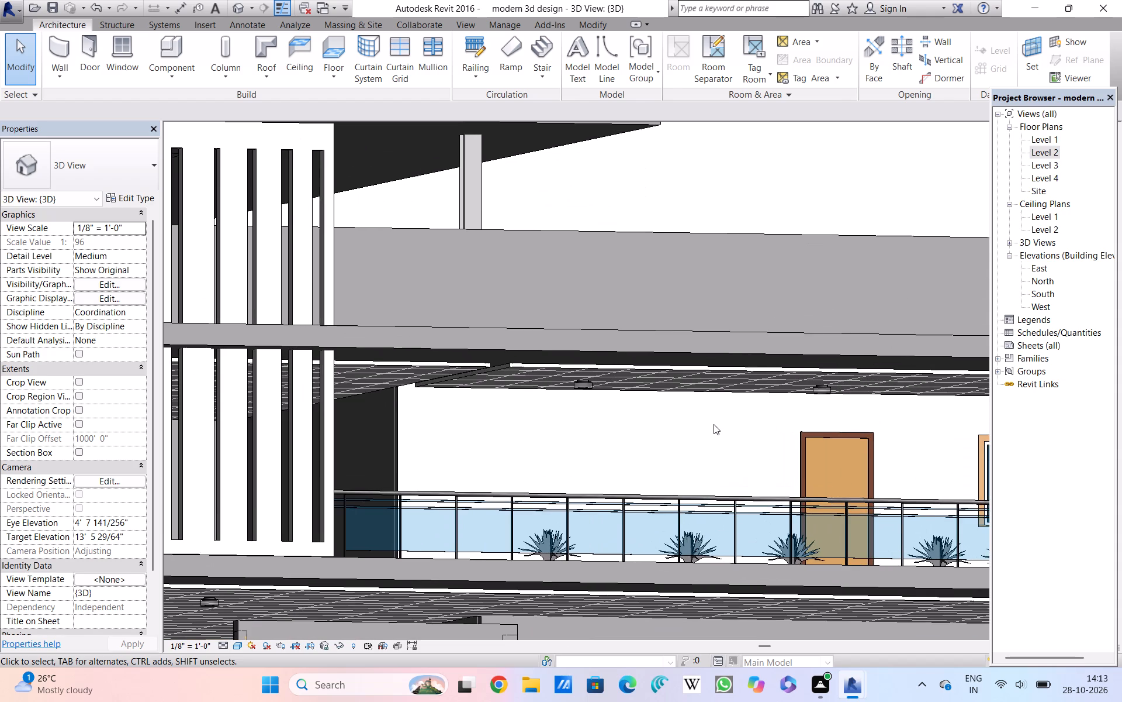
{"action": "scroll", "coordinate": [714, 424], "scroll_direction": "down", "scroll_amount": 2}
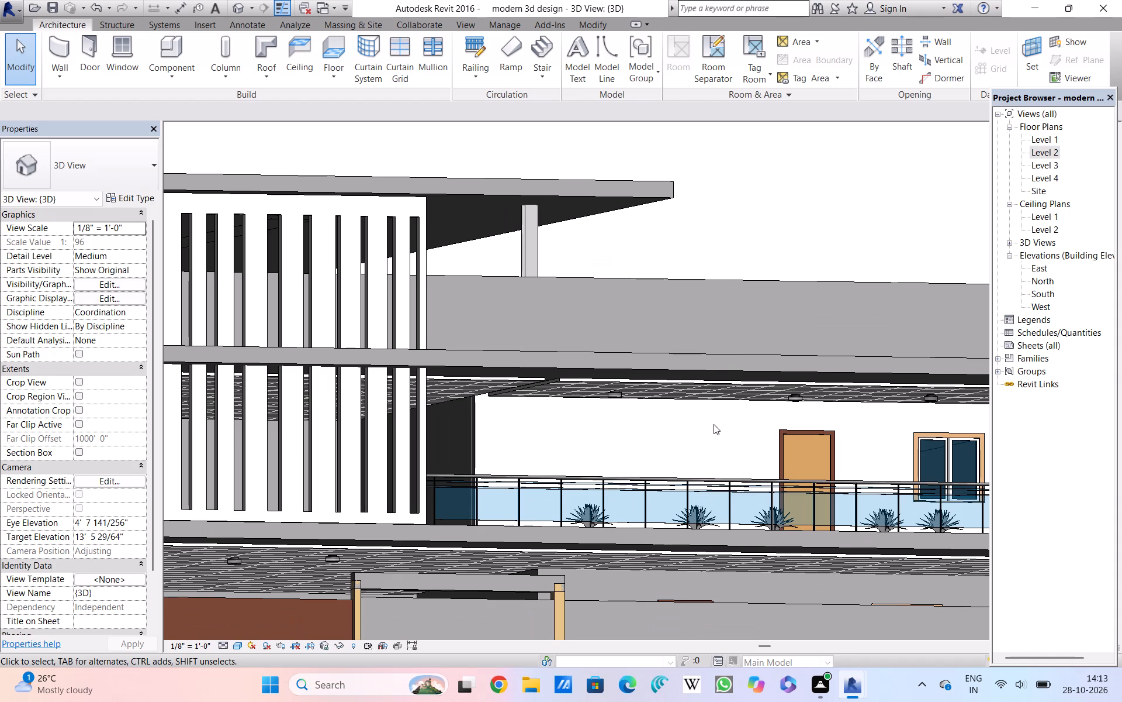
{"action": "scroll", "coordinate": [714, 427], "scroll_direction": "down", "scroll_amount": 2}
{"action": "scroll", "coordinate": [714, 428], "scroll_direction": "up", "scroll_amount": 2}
Examine the white slatted screen, the dark wall beside the balcony and the roof overhang in the 3D view.
{"action": "middle_click_drag", "start_coordinate": [712, 428], "coordinate": [816, 401]}
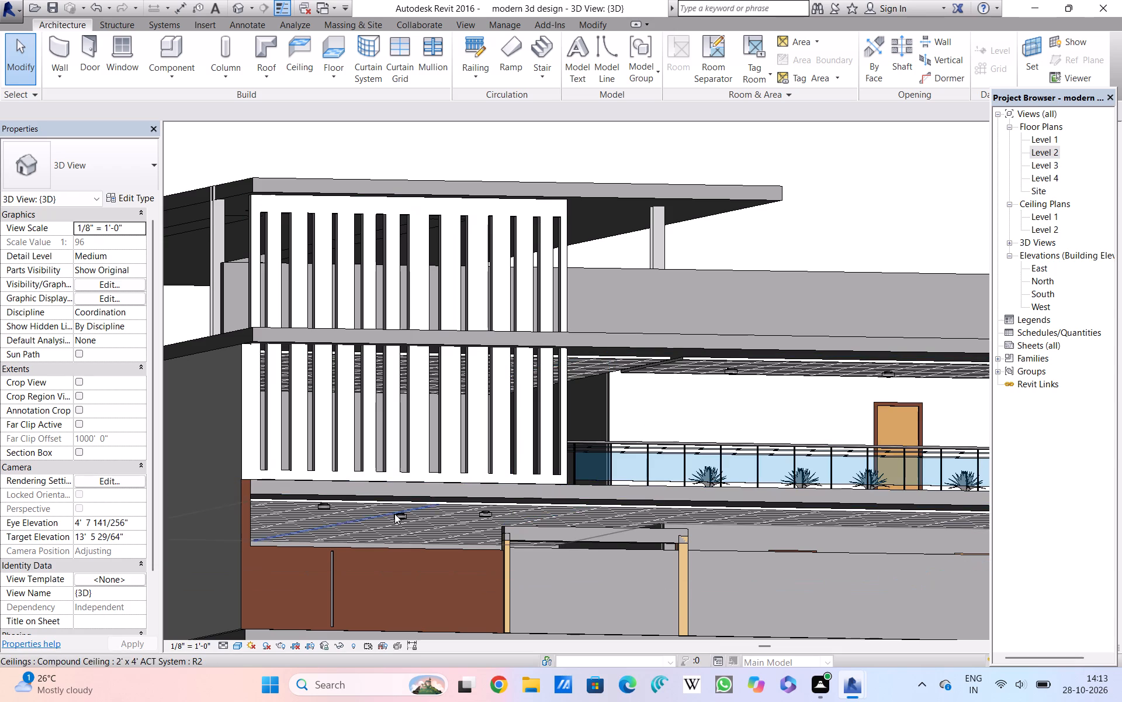
{"action": "scroll", "coordinate": [490, 444], "scroll_direction": "up", "scroll_amount": 8}
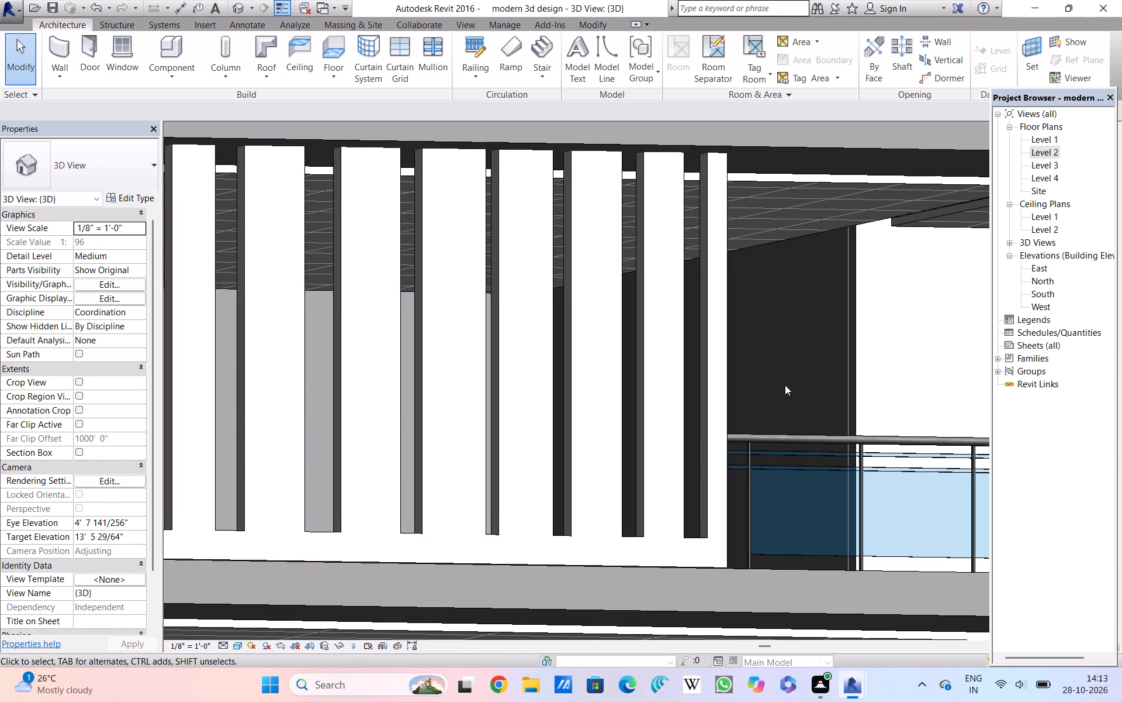
{"action": "scroll", "coordinate": [782, 384], "scroll_direction": "up", "scroll_amount": 2}
{"action": "scroll", "coordinate": [777, 384], "scroll_direction": "down", "scroll_amount": 5}
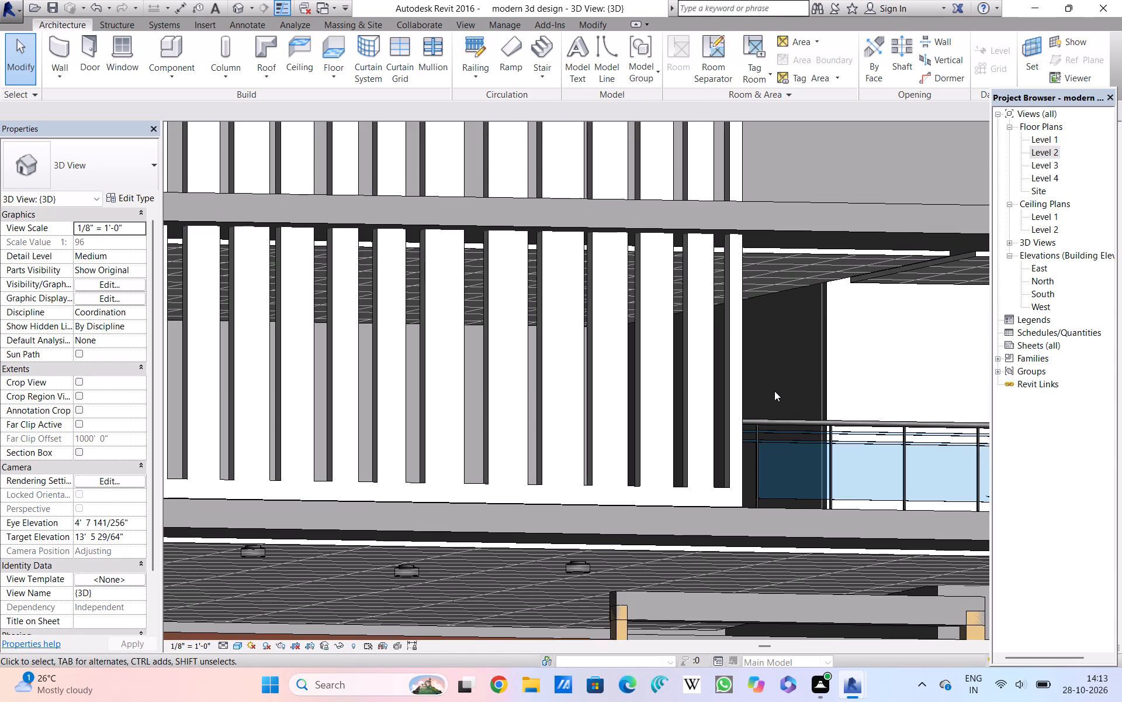
{"action": "middle_click_drag", "start_coordinate": [767, 360], "coordinate": [757, 454]}
{"action": "scroll", "coordinate": [759, 383], "scroll_direction": "down", "scroll_amount": 1}
{"action": "scroll", "coordinate": [757, 451], "scroll_direction": "down", "scroll_amount": 1}
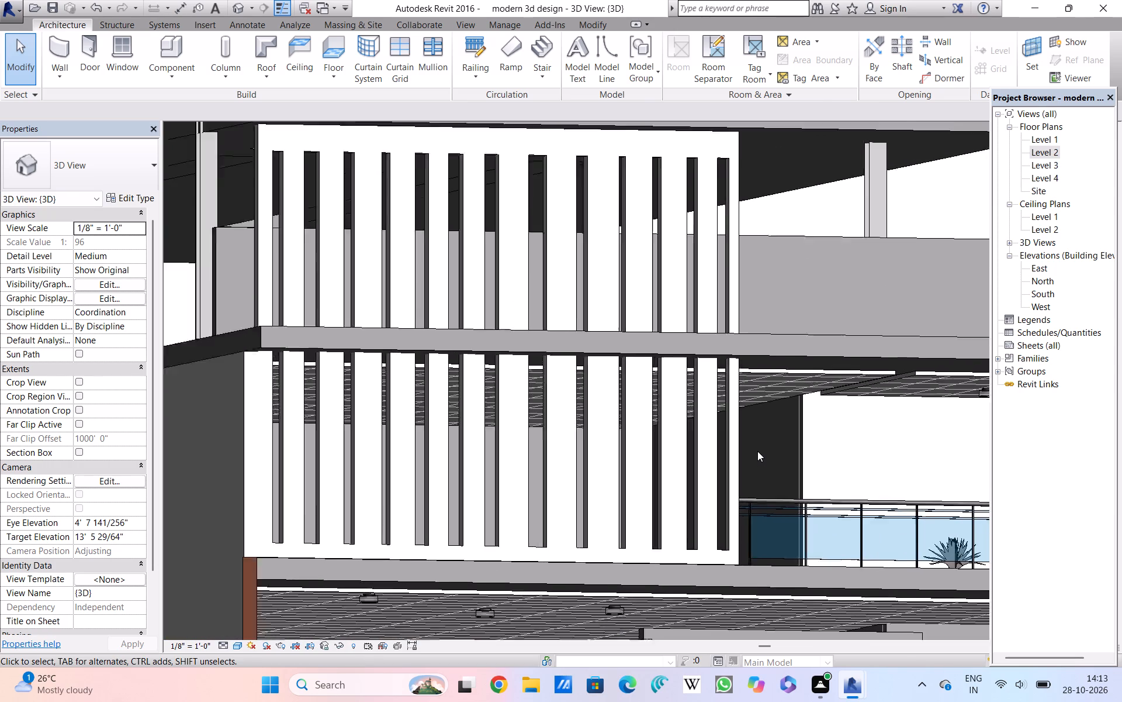
{"action": "scroll", "coordinate": [757, 451], "scroll_direction": "down", "scroll_amount": 2}
{"action": "middle_click_drag", "start_coordinate": [761, 441], "coordinate": [759, 483]}
{"action": "scroll", "coordinate": [759, 478], "scroll_direction": "up", "scroll_amount": 1}
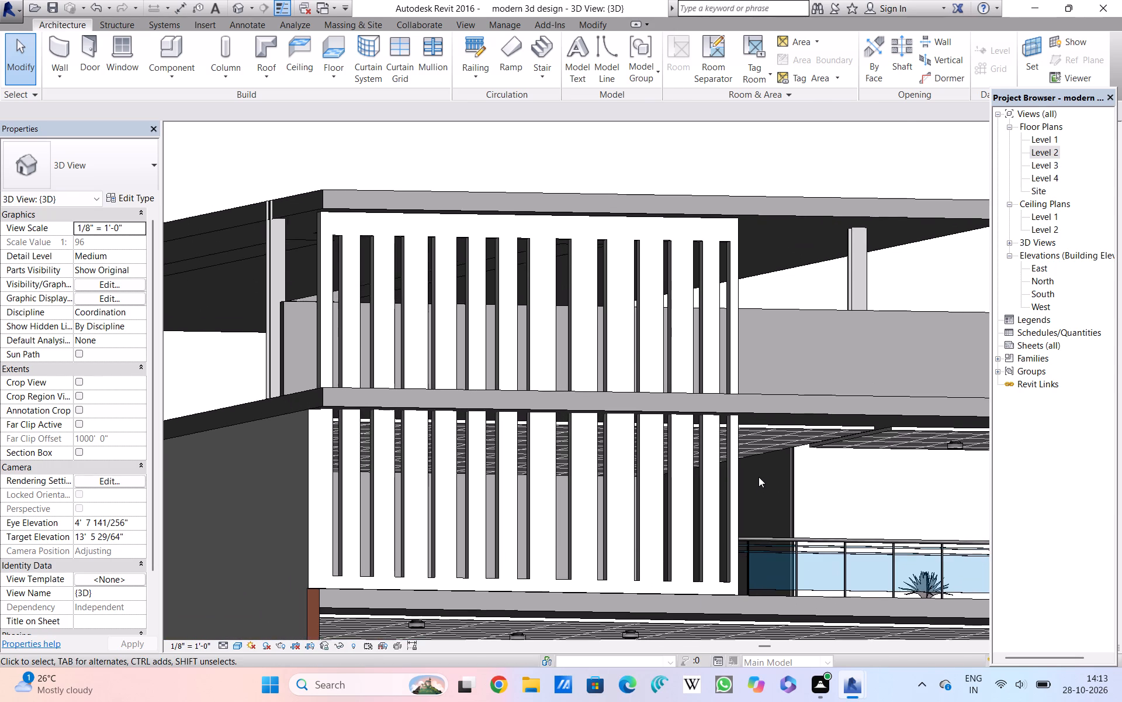
{"action": "scroll", "coordinate": [759, 477], "scroll_direction": "up", "scroll_amount": 2}
{"action": "scroll", "coordinate": [759, 477], "scroll_direction": "down", "scroll_amount": 3}
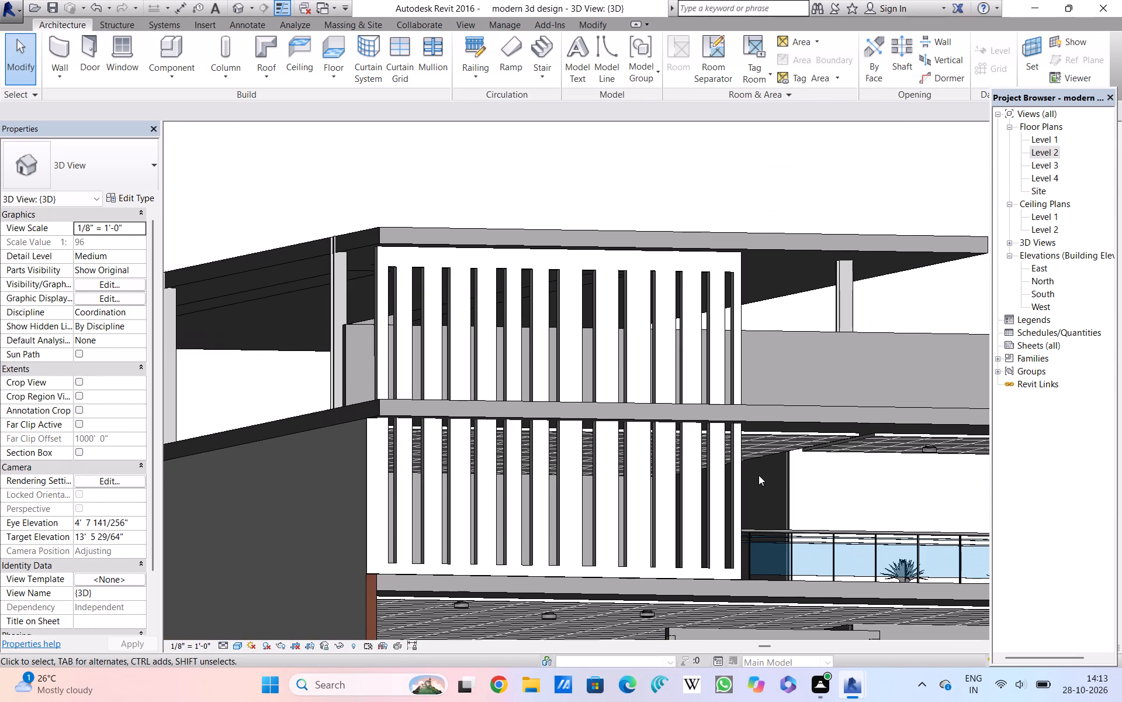
{"action": "scroll", "coordinate": [759, 474], "scroll_direction": "up", "scroll_amount": 1}
{"action": "scroll", "coordinate": [759, 474], "scroll_direction": "down", "scroll_amount": 2}
{"action": "scroll", "coordinate": [759, 474], "scroll_direction": "up", "scroll_amount": 1}
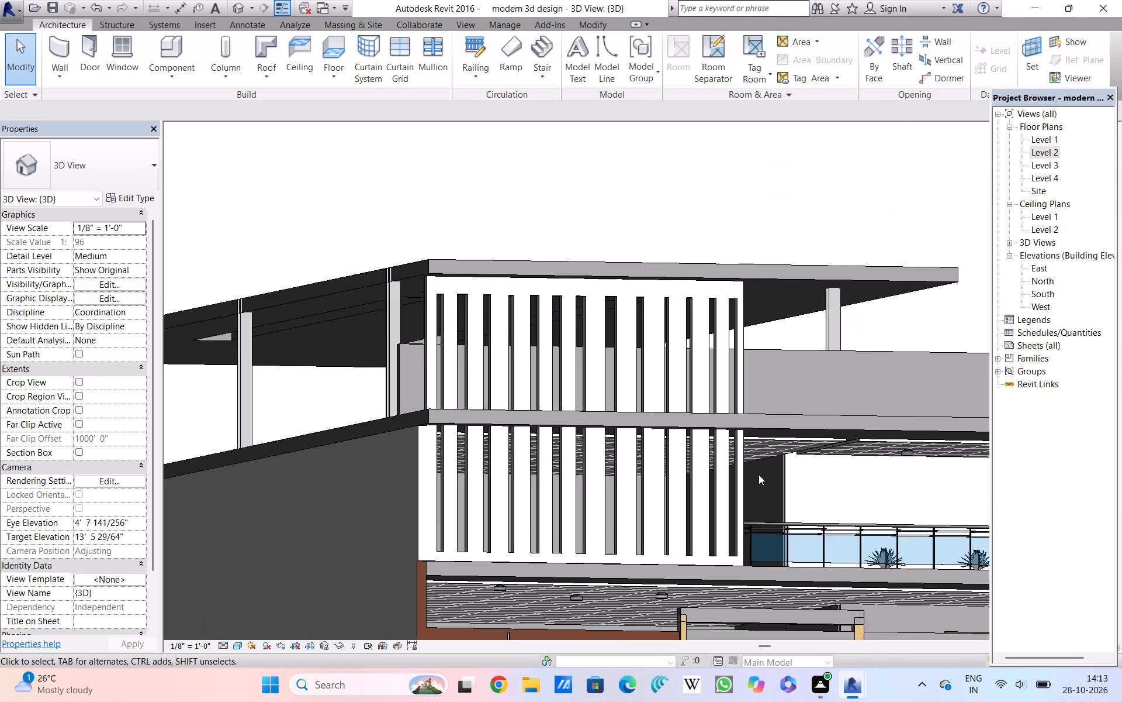
{"action": "scroll", "coordinate": [759, 474], "scroll_direction": "up", "scroll_amount": 1}
{"action": "scroll", "coordinate": [759, 474], "scroll_direction": "down", "scroll_amount": 2}
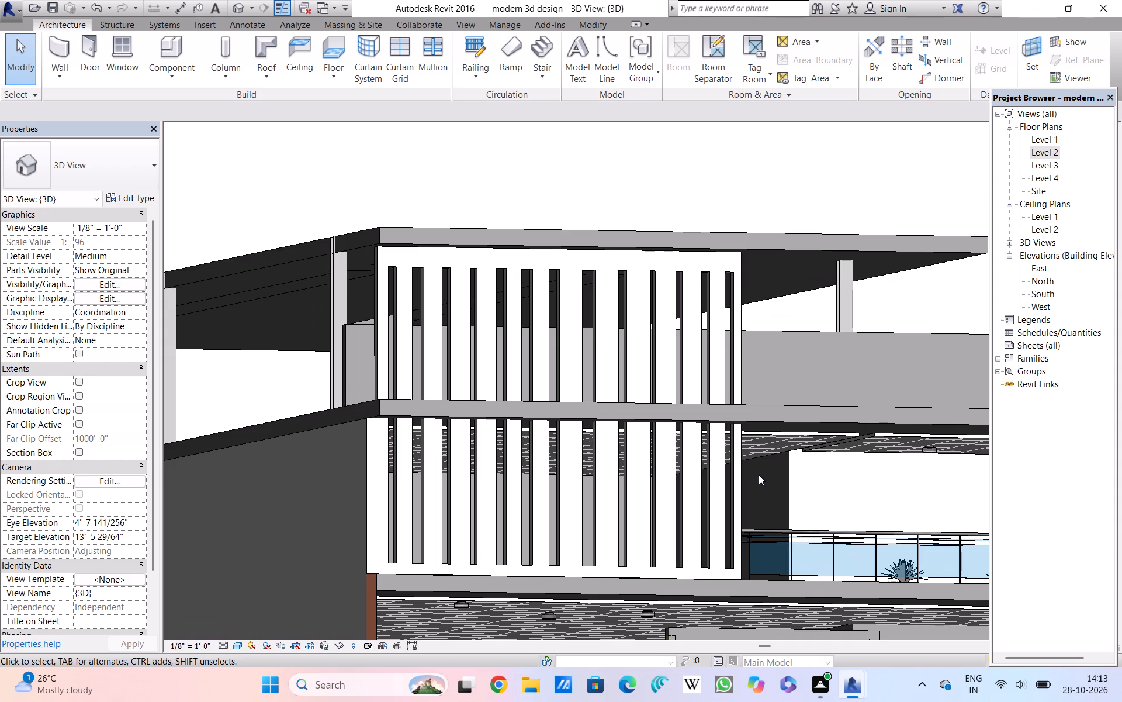
{"action": "scroll", "coordinate": [759, 474], "scroll_direction": "down", "scroll_amount": 3}
{"action": "scroll", "coordinate": [759, 474], "scroll_direction": "up", "scroll_amount": 1}
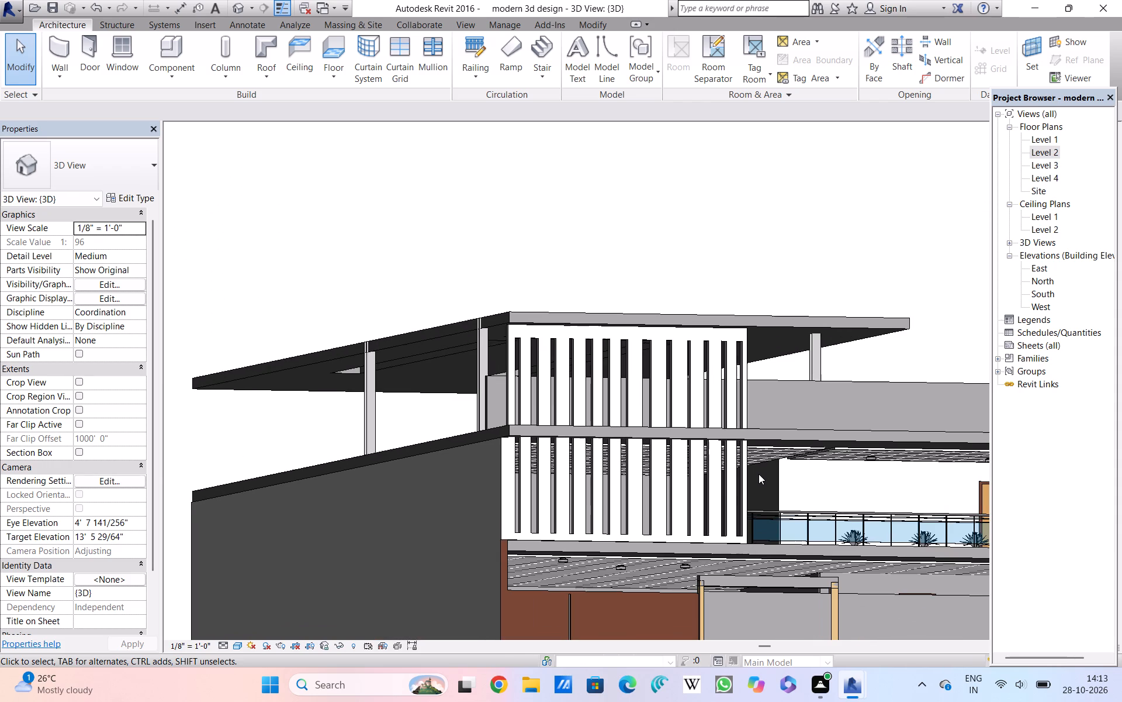
{"action": "scroll", "coordinate": [759, 474], "scroll_direction": "down", "scroll_amount": 1}
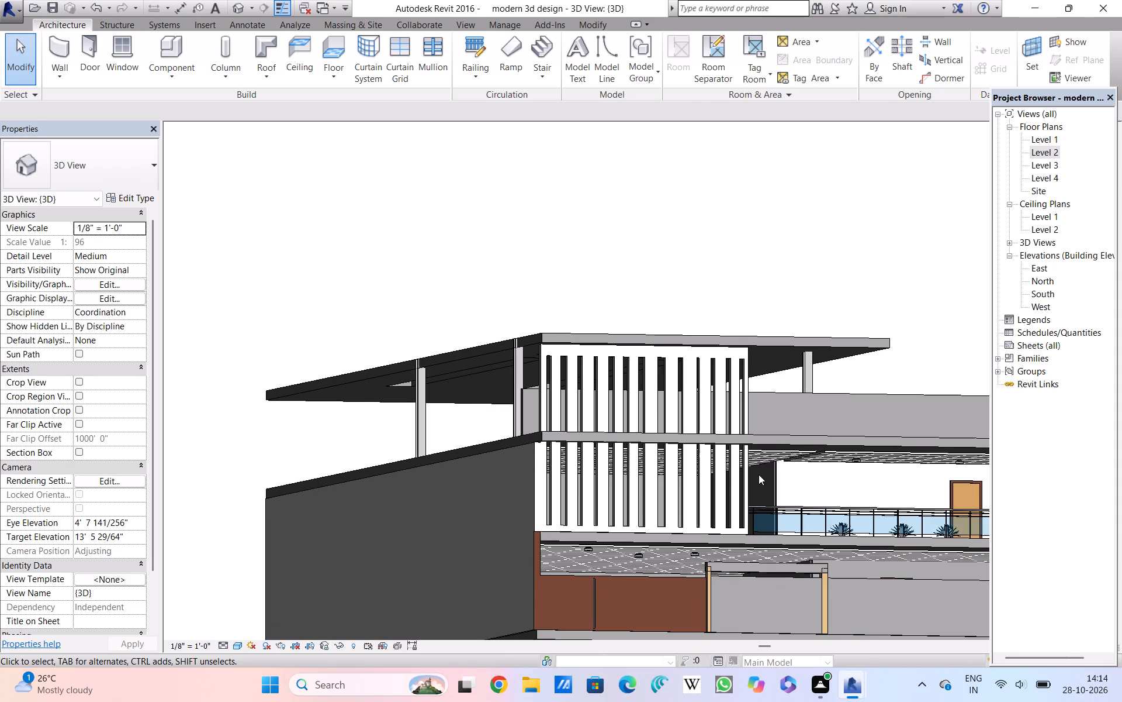
{"action": "scroll", "coordinate": [759, 474], "scroll_direction": "up", "scroll_amount": 2}
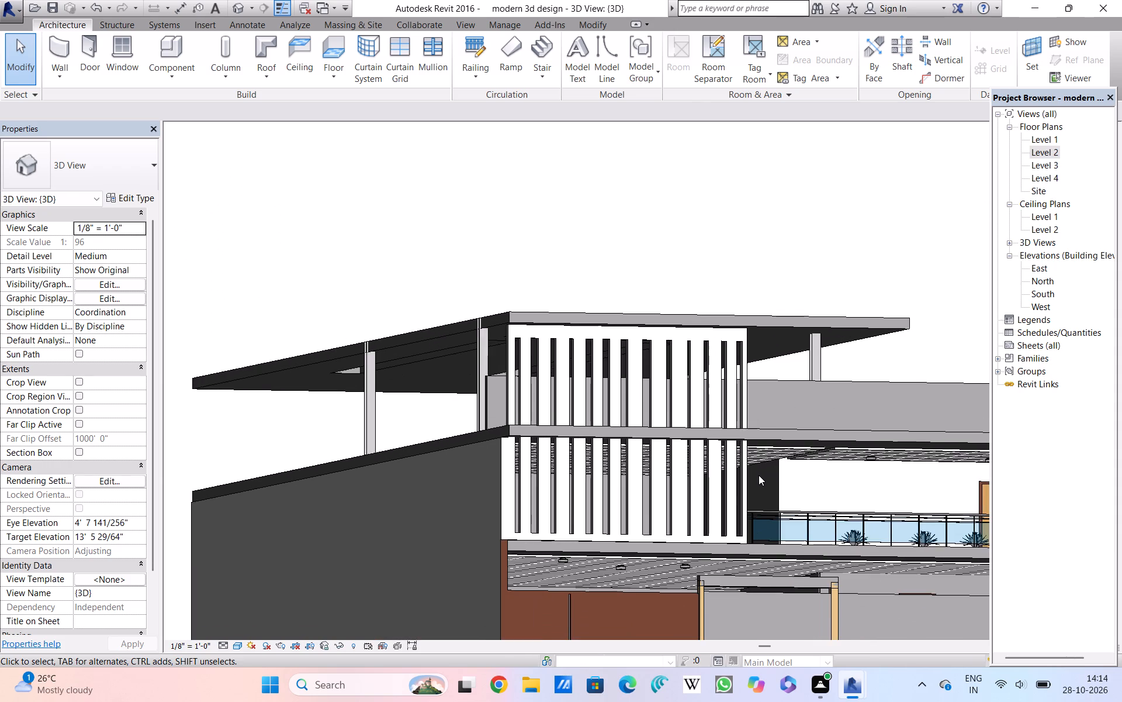
{"action": "scroll", "coordinate": [759, 476], "scroll_direction": "up", "scroll_amount": 2}
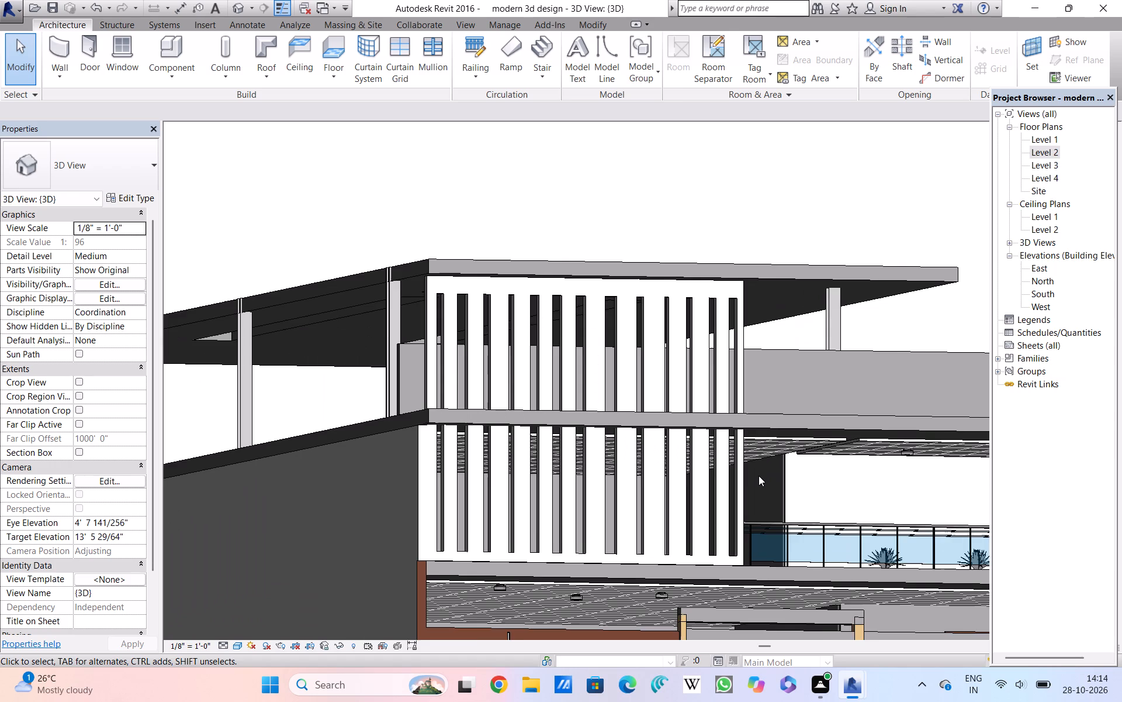
{"action": "scroll", "coordinate": [759, 476], "scroll_direction": "up", "scroll_amount": 1}
{"action": "scroll", "coordinate": [759, 476], "scroll_direction": "down", "scroll_amount": 4}
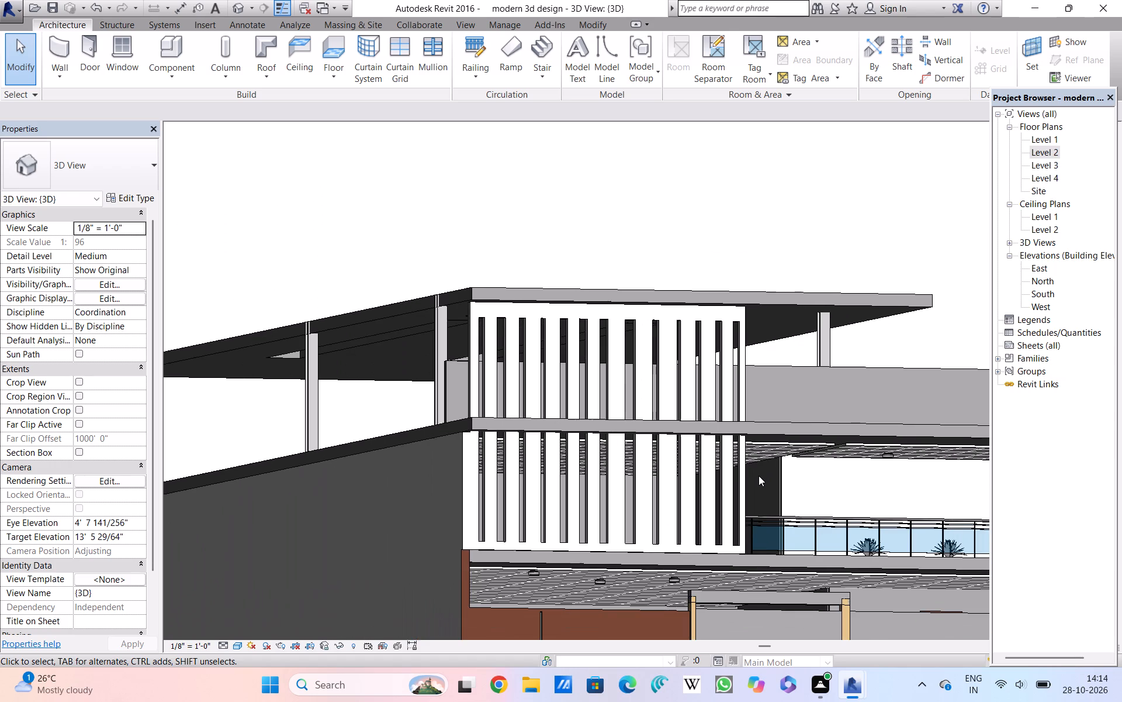
{"action": "scroll", "coordinate": [759, 476], "scroll_direction": "down", "scroll_amount": 1}
{"action": "scroll", "coordinate": [759, 476], "scroll_direction": "up", "scroll_amount": 5}
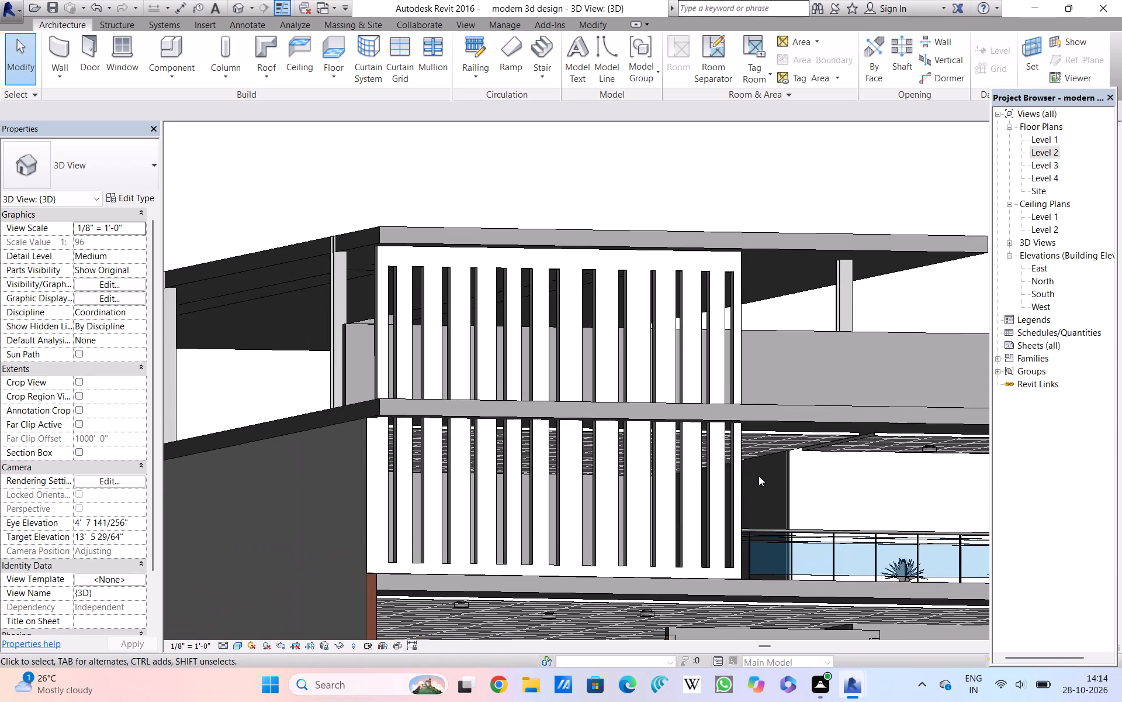
{"action": "scroll", "coordinate": [759, 476], "scroll_direction": "up", "scroll_amount": 7}
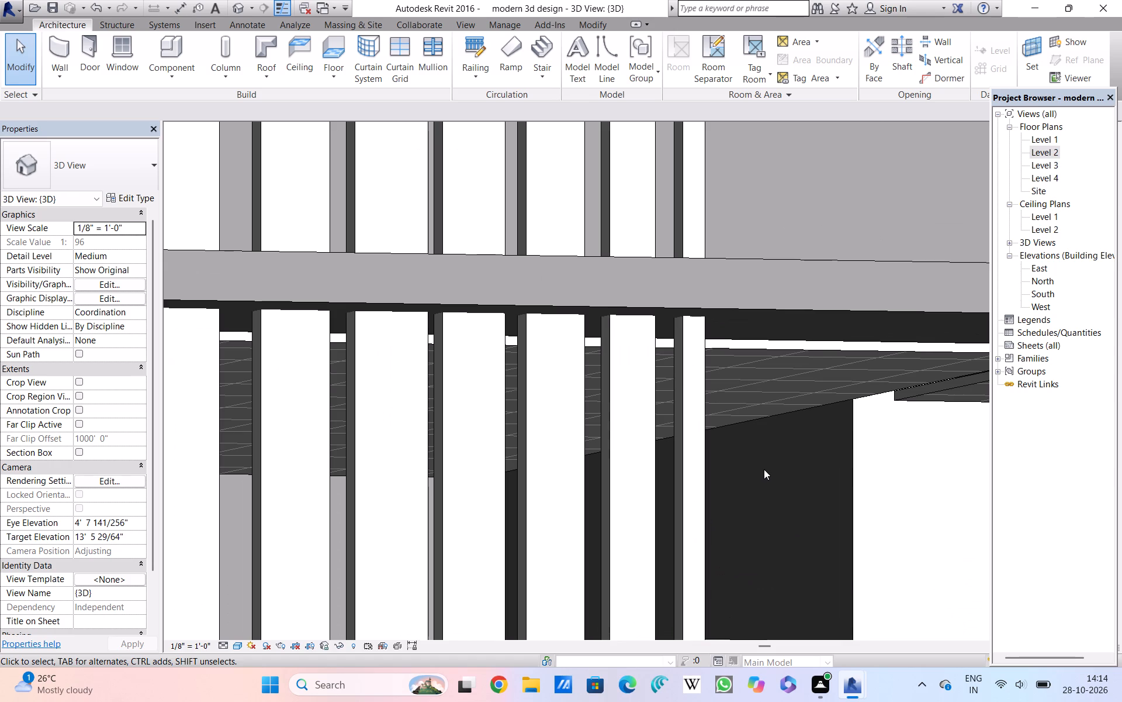
{"action": "scroll", "coordinate": [764, 469], "scroll_direction": "up", "scroll_amount": 1}
{"action": "scroll", "coordinate": [764, 469], "scroll_direction": "down", "scroll_amount": 2}
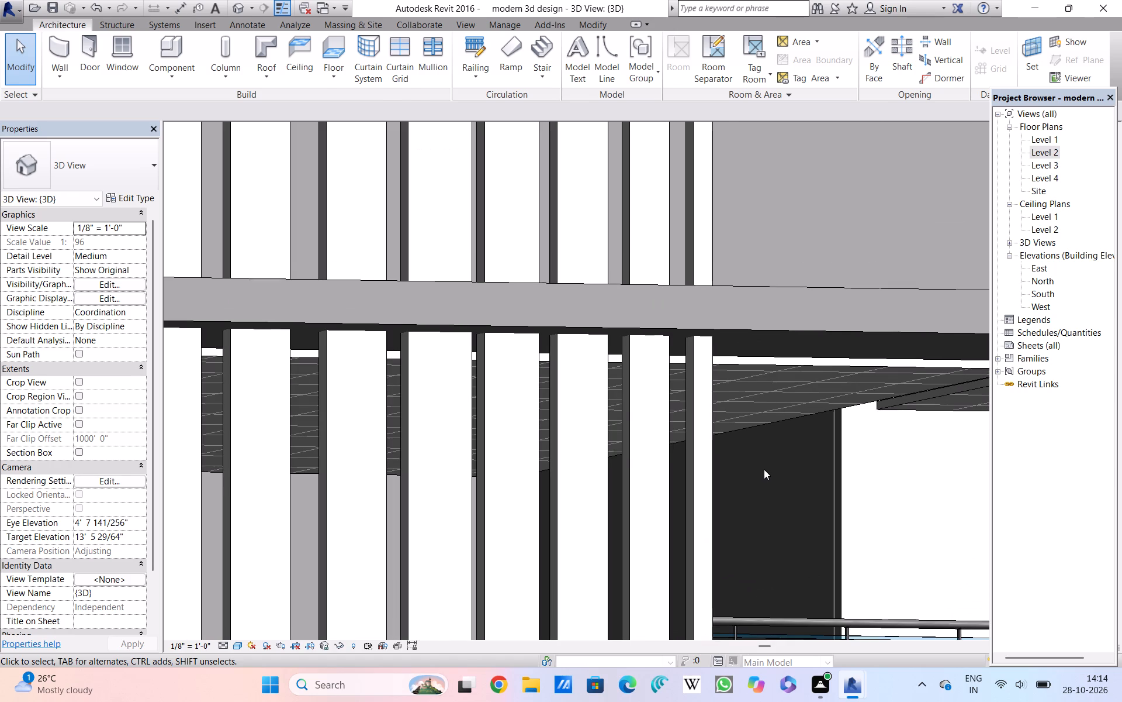
{"action": "scroll", "coordinate": [764, 469], "scroll_direction": "down", "scroll_amount": 6}
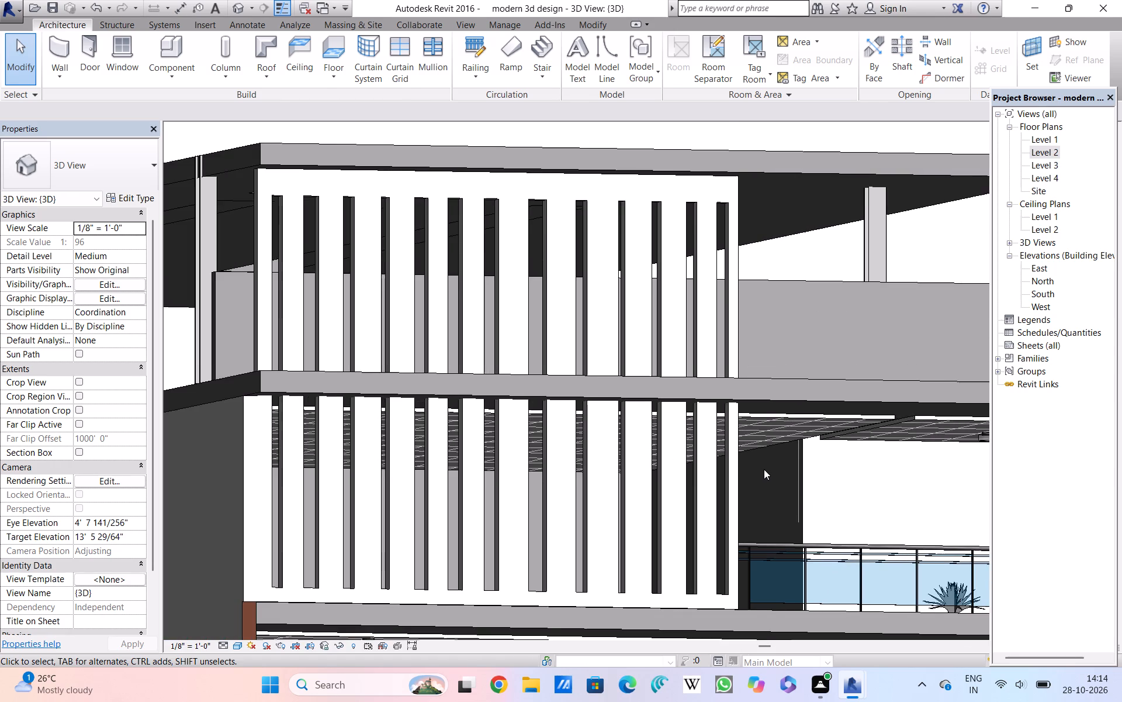
{"action": "scroll", "coordinate": [764, 469], "scroll_direction": "down", "scroll_amount": 1}
{"action": "middle_click_drag", "start_coordinate": [764, 469], "coordinate": [678, 486]}
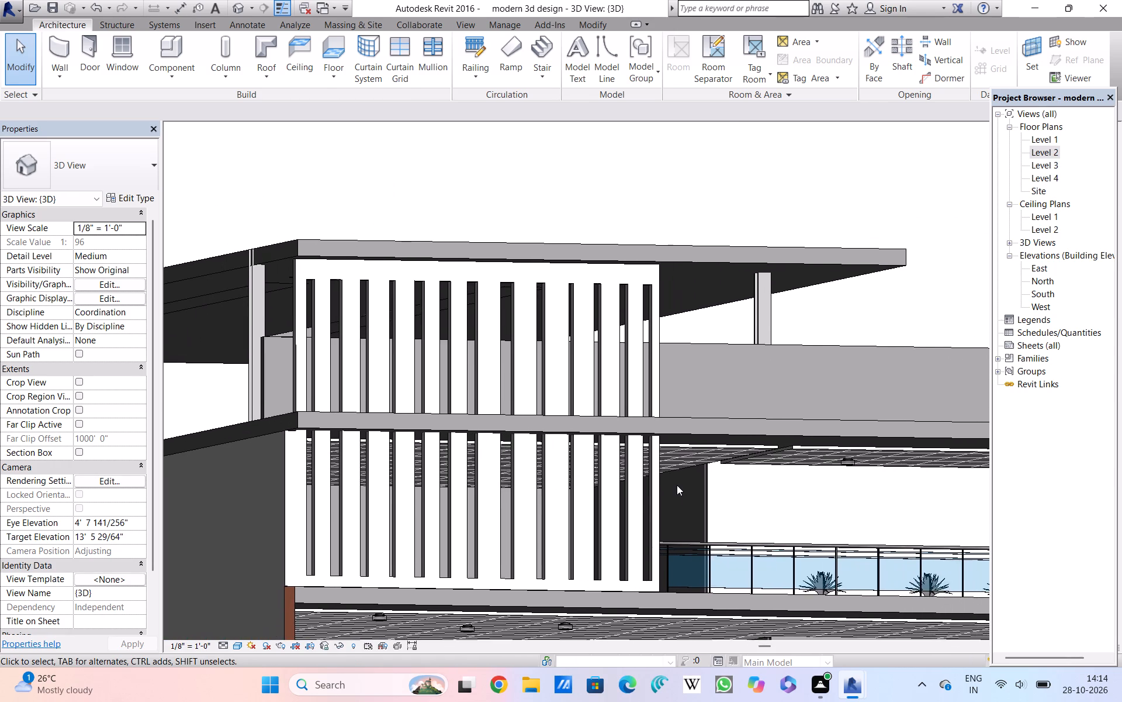
{"action": "scroll", "coordinate": [677, 485], "scroll_direction": "down", "scroll_amount": 3}
{"action": "middle_click_drag", "start_coordinate": [739, 483], "coordinate": [676, 508]}
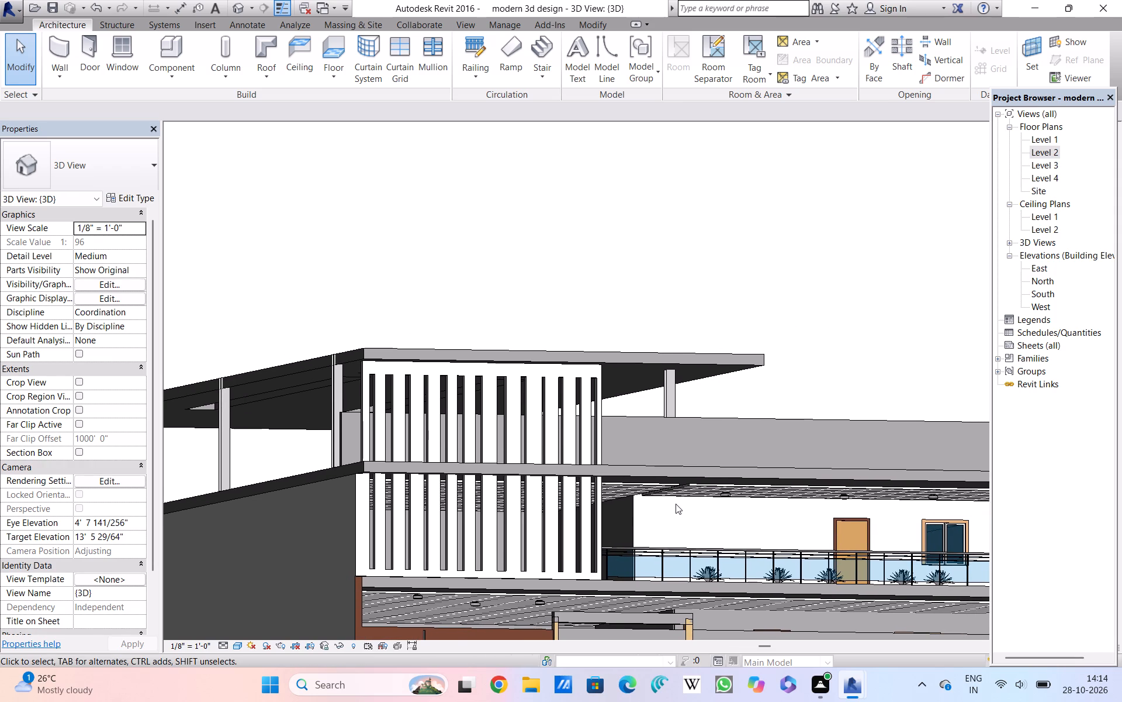
{"action": "scroll", "coordinate": [676, 504], "scroll_direction": "down", "scroll_amount": 1}
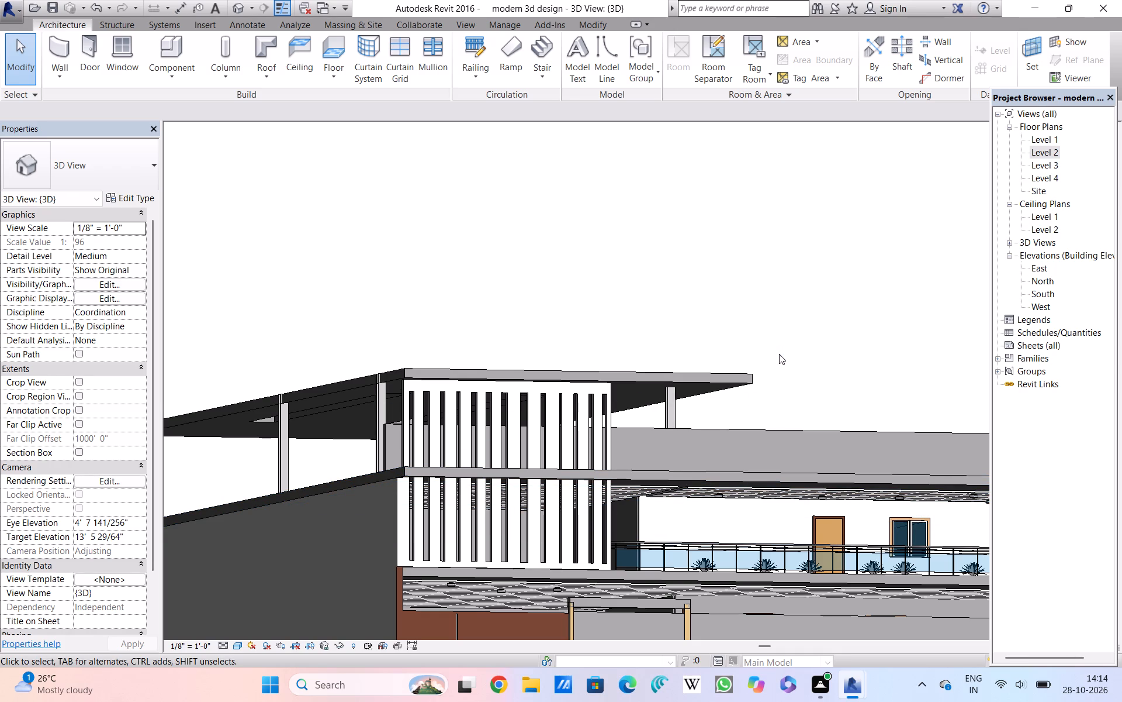
Inspect the balcony's back wall and the ceiling with its light fixture above it up close.
{"action": "scroll", "coordinate": [773, 368], "scroll_direction": "down", "scroll_amount": 3}
{"action": "scroll", "coordinate": [780, 456], "scroll_direction": "up", "scroll_amount": 5}
{"action": "scroll", "coordinate": [697, 491], "scroll_direction": "up", "scroll_amount": 4}
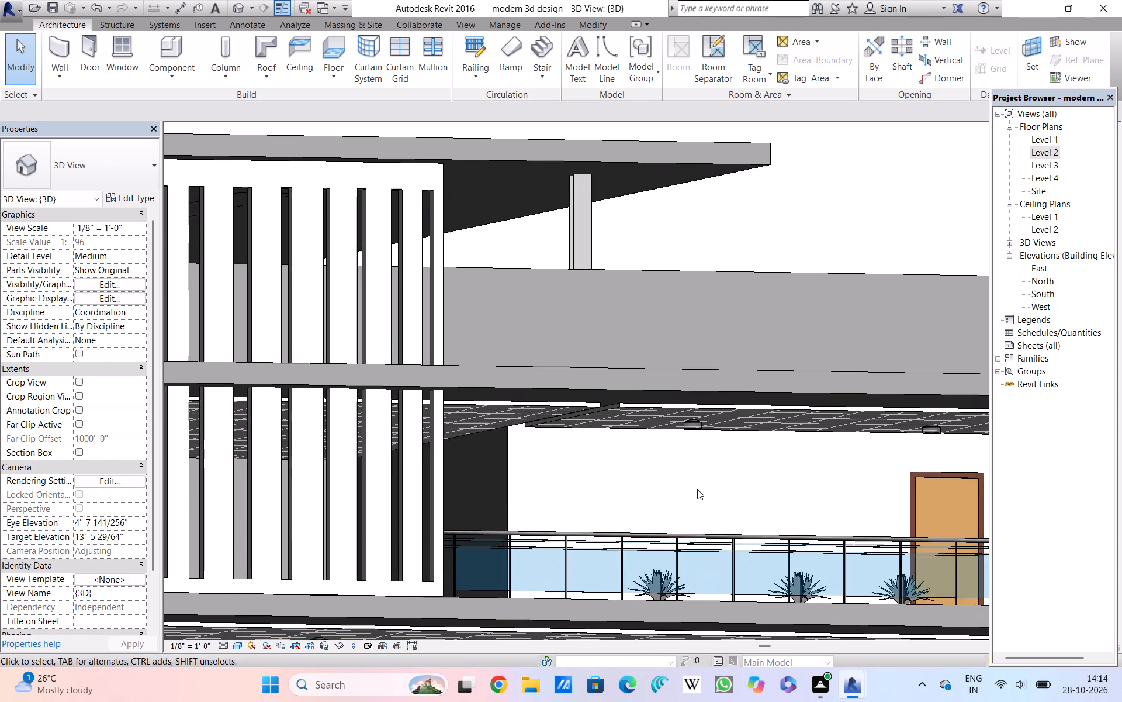
{"action": "scroll", "coordinate": [697, 489], "scroll_direction": "up", "scroll_amount": 5}
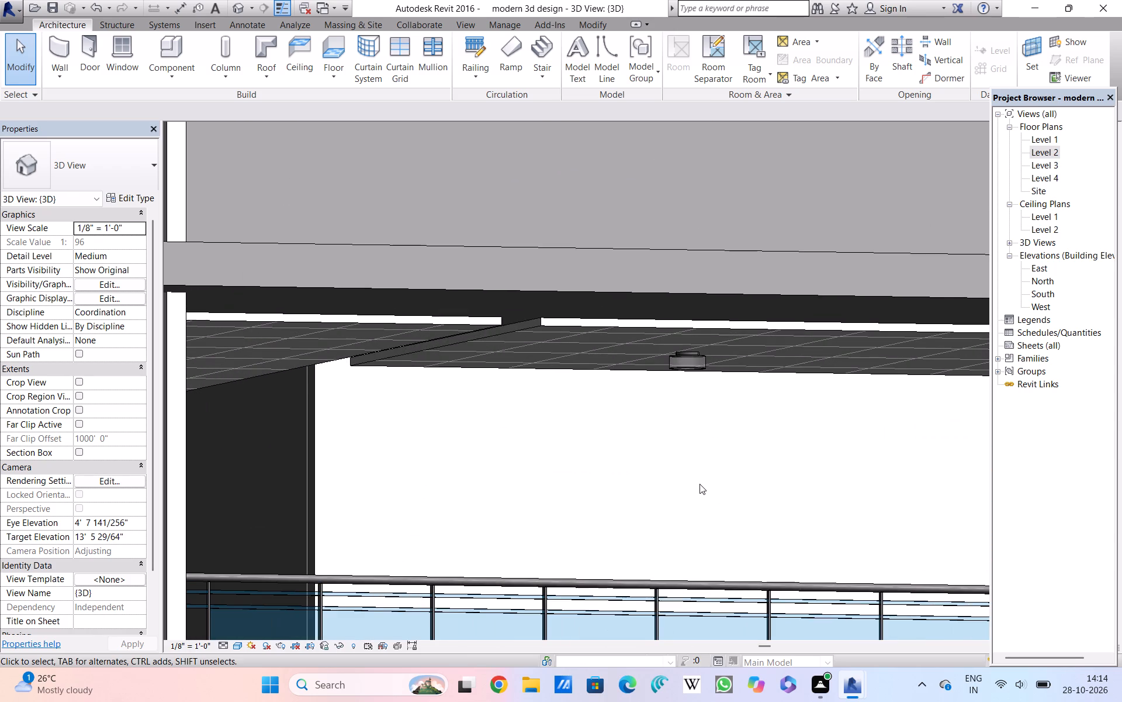
{"action": "scroll", "coordinate": [699, 483], "scroll_direction": "up", "scroll_amount": 4}
{"action": "middle_click_drag", "start_coordinate": [711, 445], "coordinate": [705, 499]}
{"action": "scroll", "coordinate": [711, 445], "scroll_direction": "down", "scroll_amount": 1}
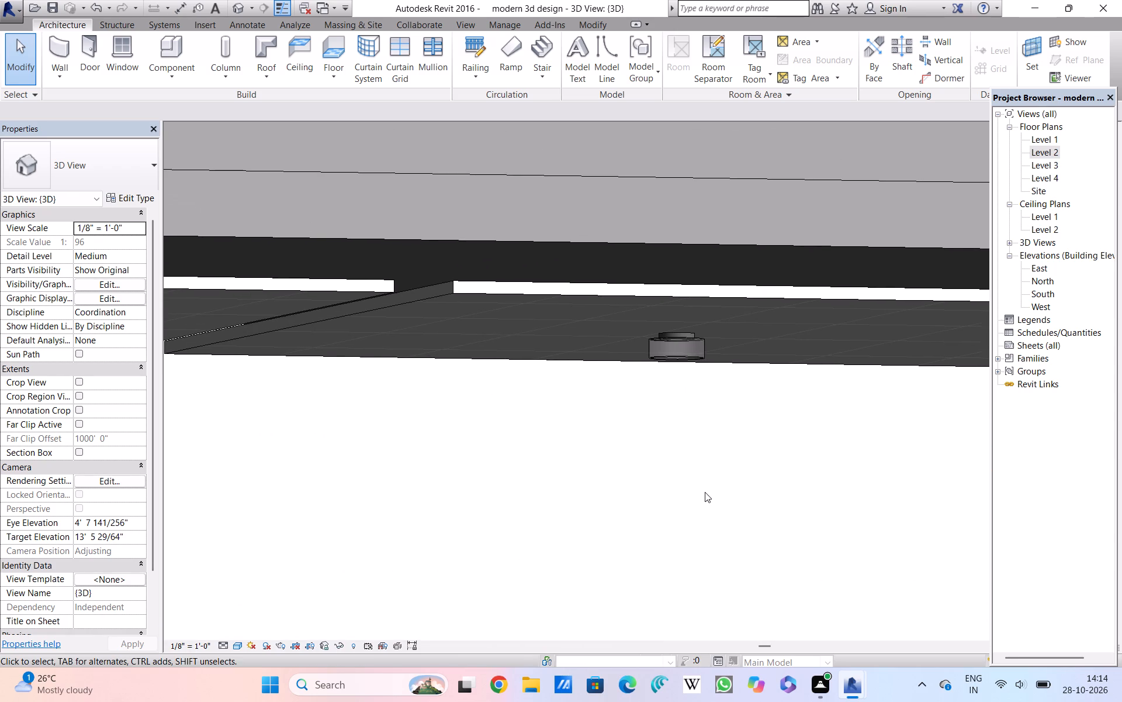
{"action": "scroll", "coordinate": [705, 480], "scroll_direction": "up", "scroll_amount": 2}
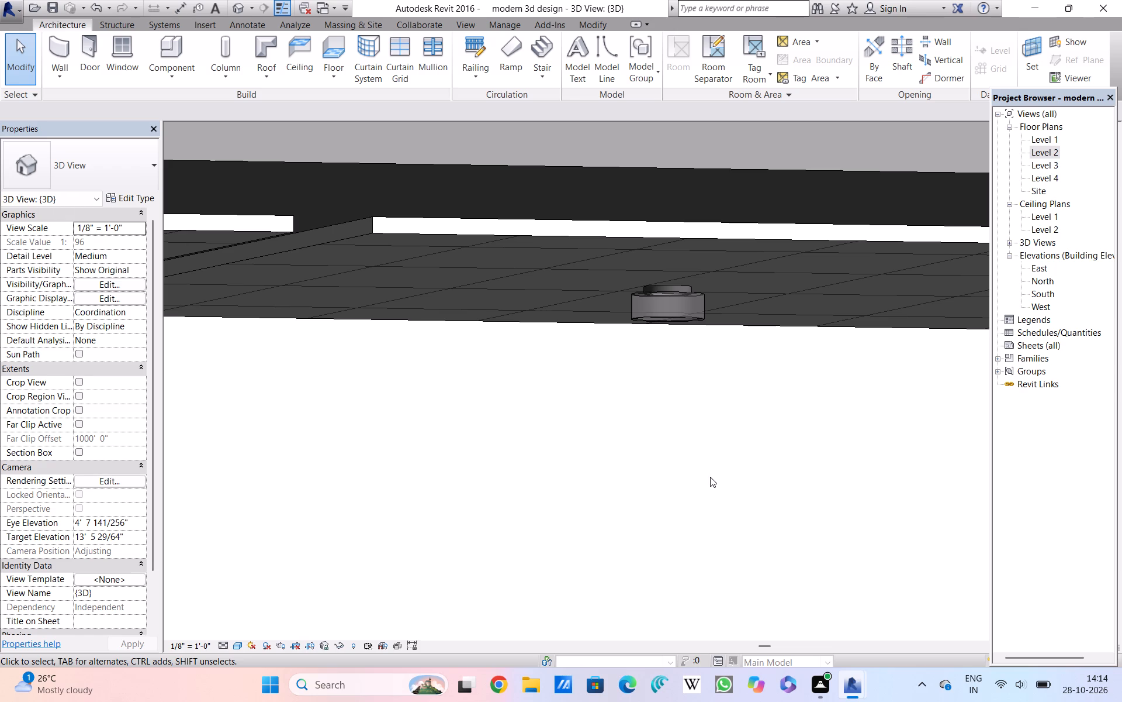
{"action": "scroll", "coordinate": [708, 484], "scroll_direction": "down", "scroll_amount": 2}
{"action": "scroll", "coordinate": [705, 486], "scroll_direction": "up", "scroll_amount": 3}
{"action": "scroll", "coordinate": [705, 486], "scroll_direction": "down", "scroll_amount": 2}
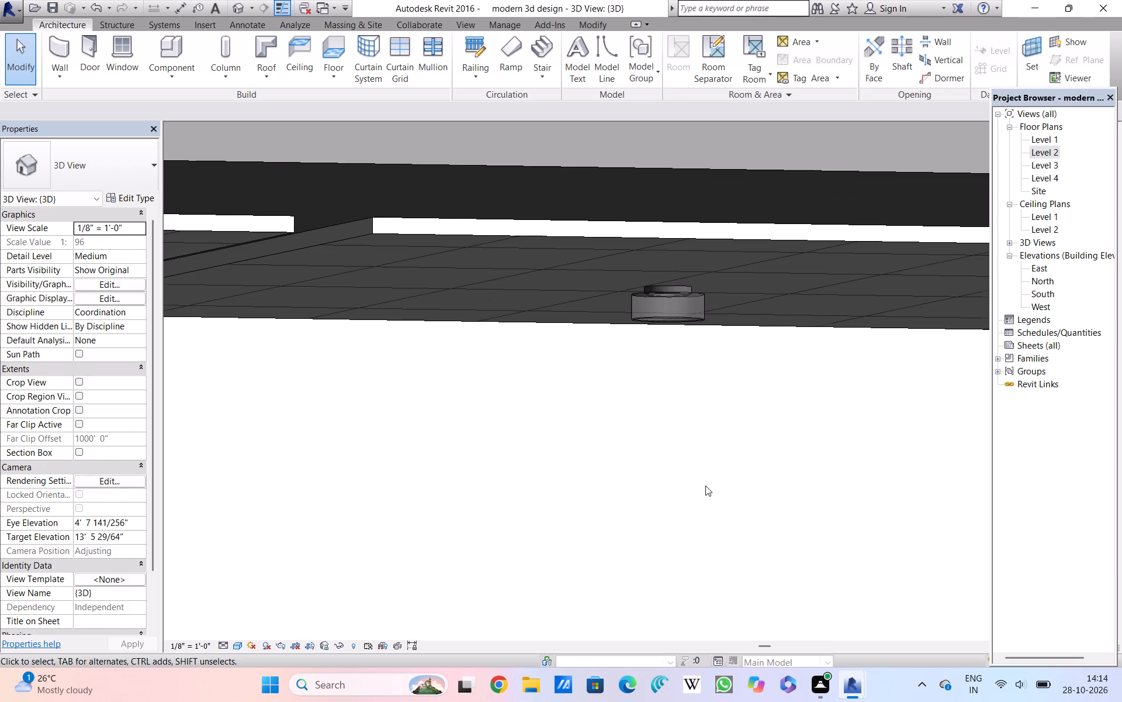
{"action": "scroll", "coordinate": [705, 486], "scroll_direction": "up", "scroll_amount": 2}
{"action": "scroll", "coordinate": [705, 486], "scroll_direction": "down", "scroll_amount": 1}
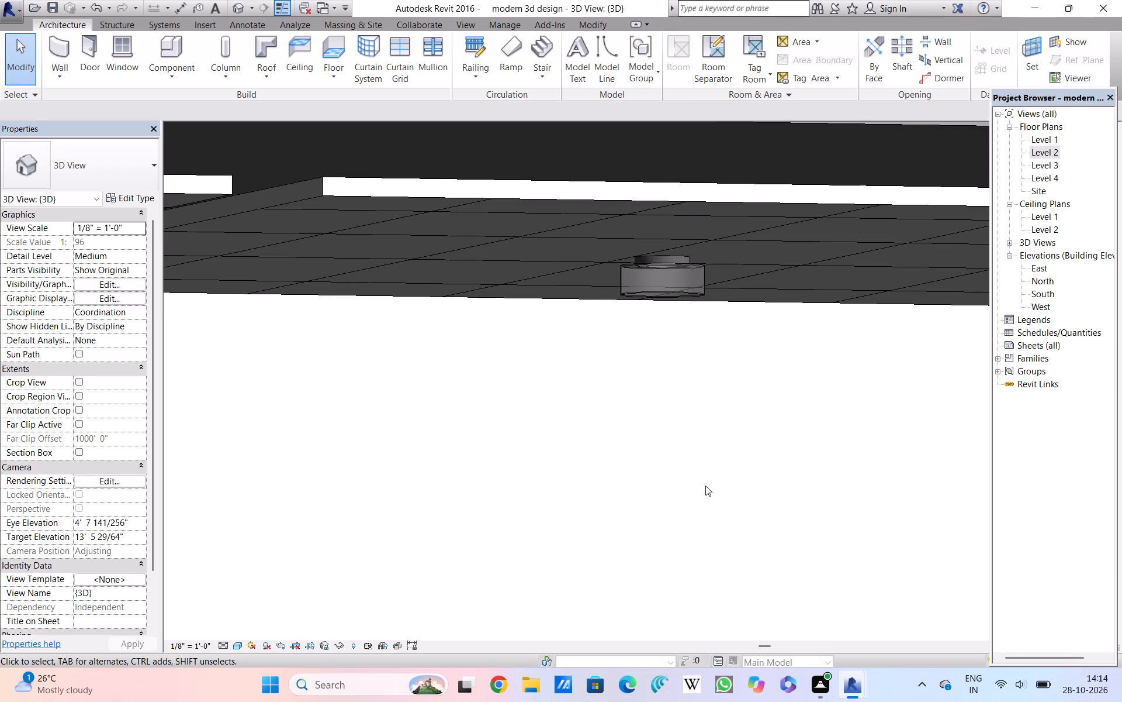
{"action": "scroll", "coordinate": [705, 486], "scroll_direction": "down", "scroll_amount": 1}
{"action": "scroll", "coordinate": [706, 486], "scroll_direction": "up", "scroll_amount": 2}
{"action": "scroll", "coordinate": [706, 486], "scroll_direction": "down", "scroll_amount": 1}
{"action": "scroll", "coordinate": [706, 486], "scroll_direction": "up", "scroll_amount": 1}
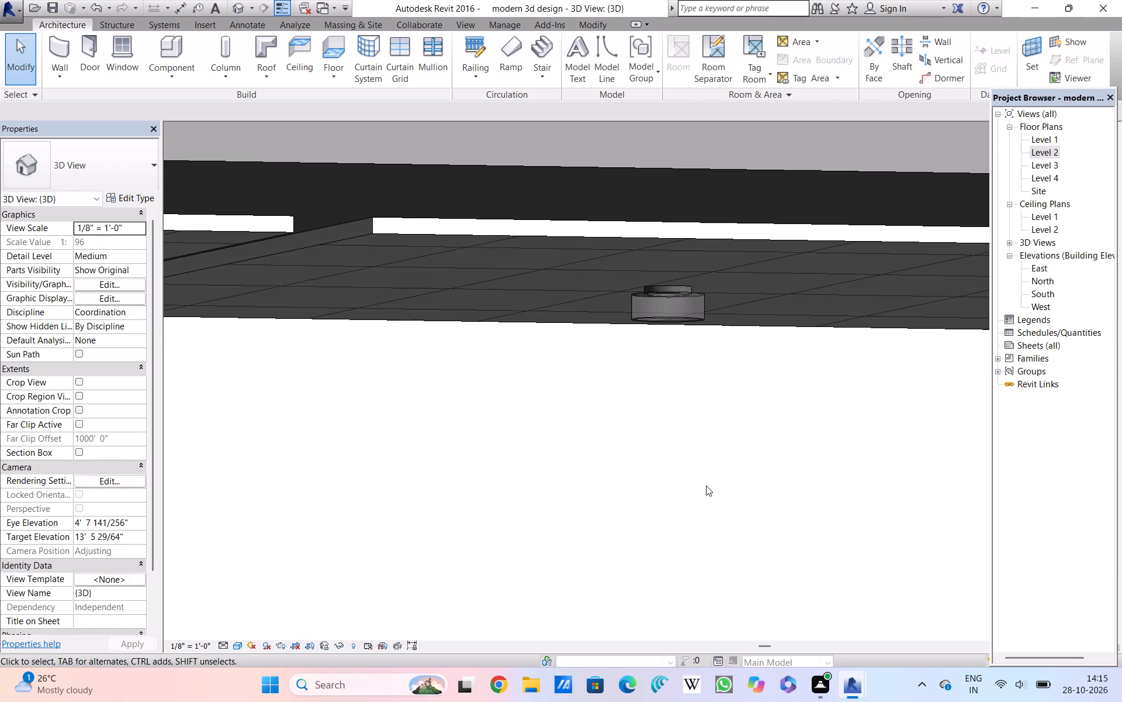
Examine the light fixture on the balcony's gridded ceiling and the gap between the ceiling and the slab edge up close.
{"action": "scroll", "coordinate": [706, 486], "scroll_direction": "up", "scroll_amount": 1}
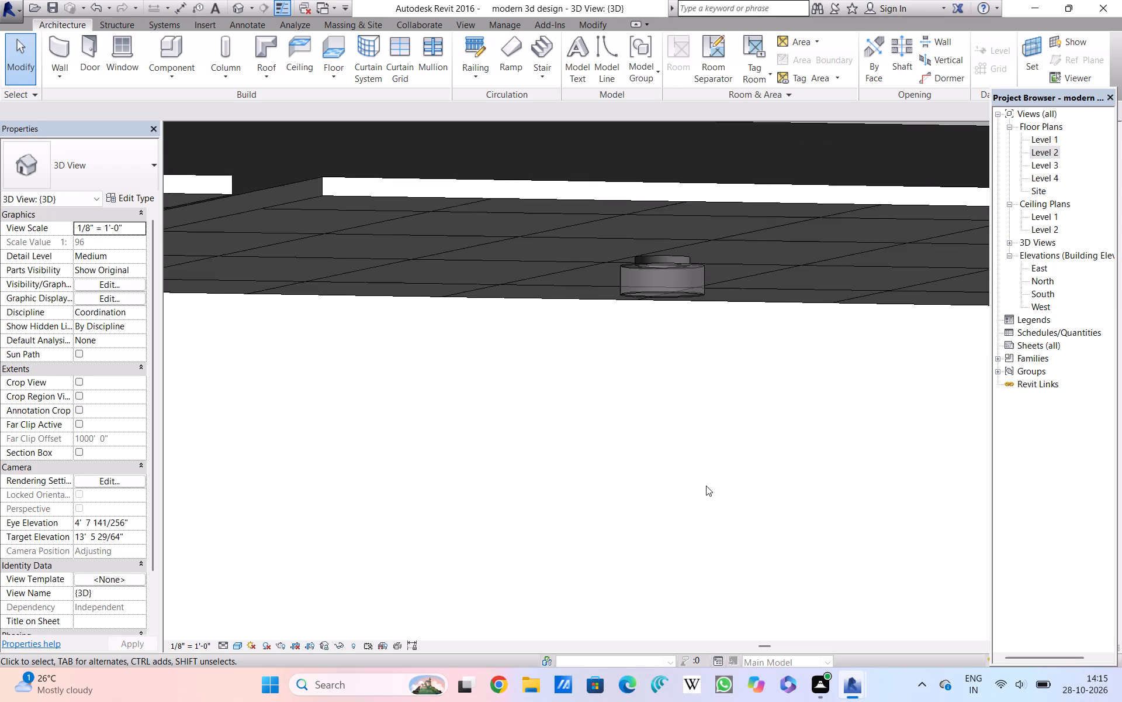
{"action": "scroll", "coordinate": [706, 486], "scroll_direction": "up", "scroll_amount": 1}
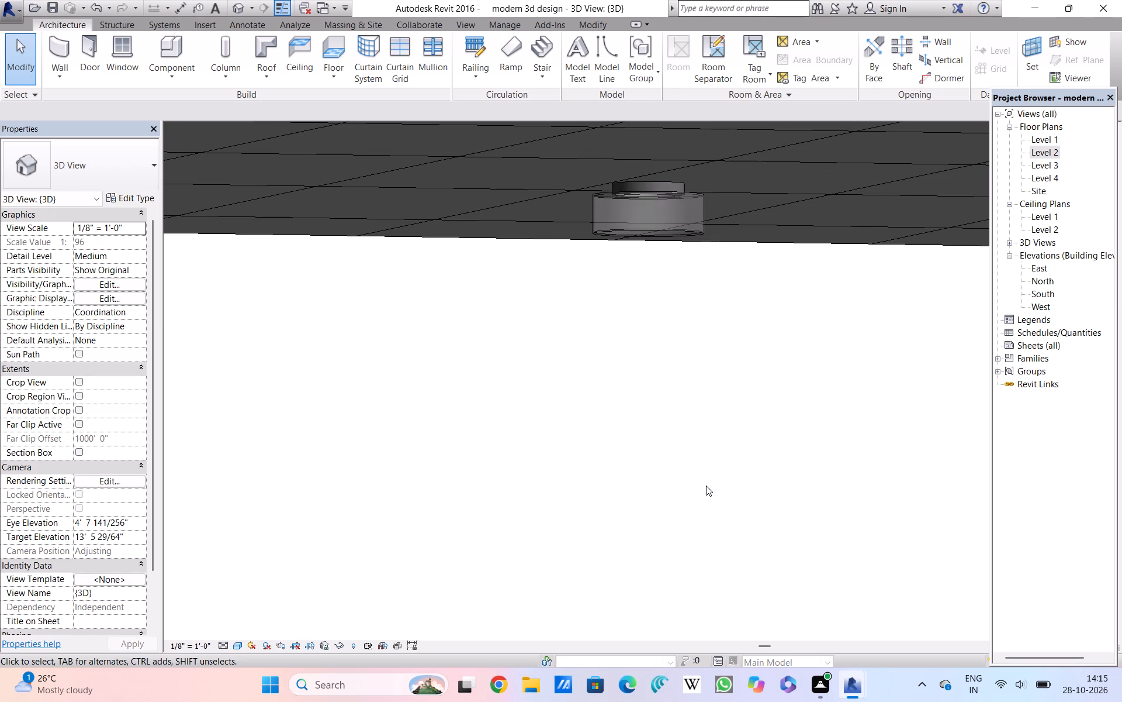
{"action": "scroll", "coordinate": [706, 487], "scroll_direction": "down", "scroll_amount": 2}
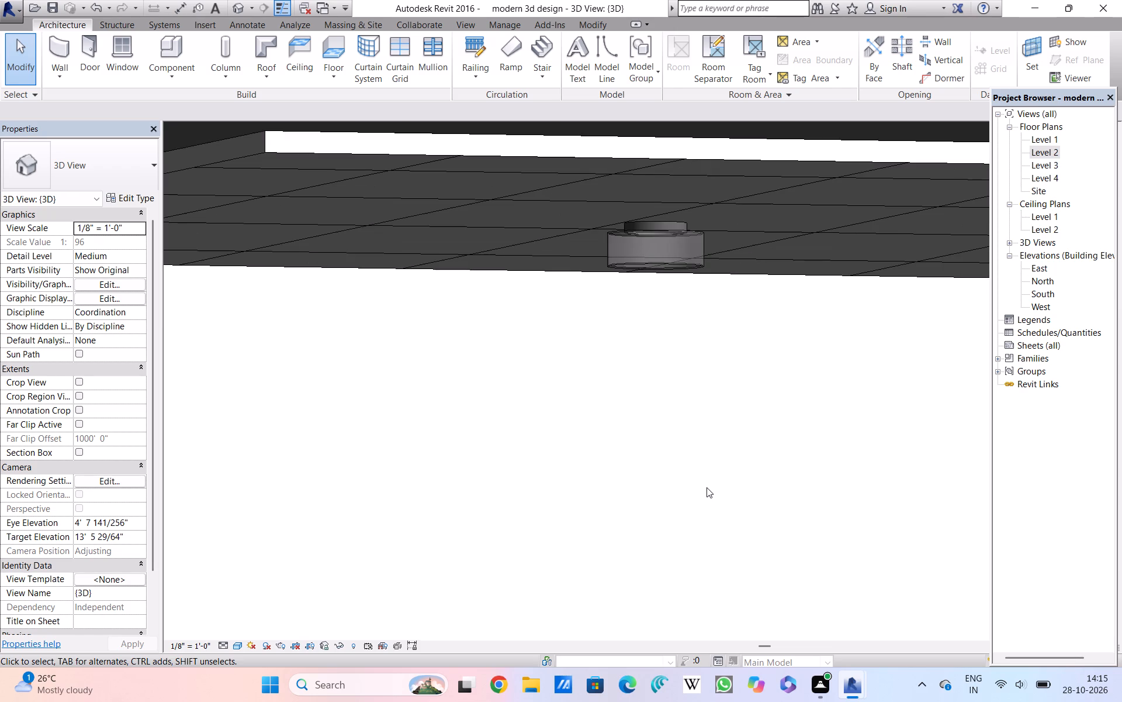
{"action": "scroll", "coordinate": [707, 487], "scroll_direction": "up", "scroll_amount": 2}
{"action": "scroll", "coordinate": [707, 487], "scroll_direction": "down", "scroll_amount": 3}
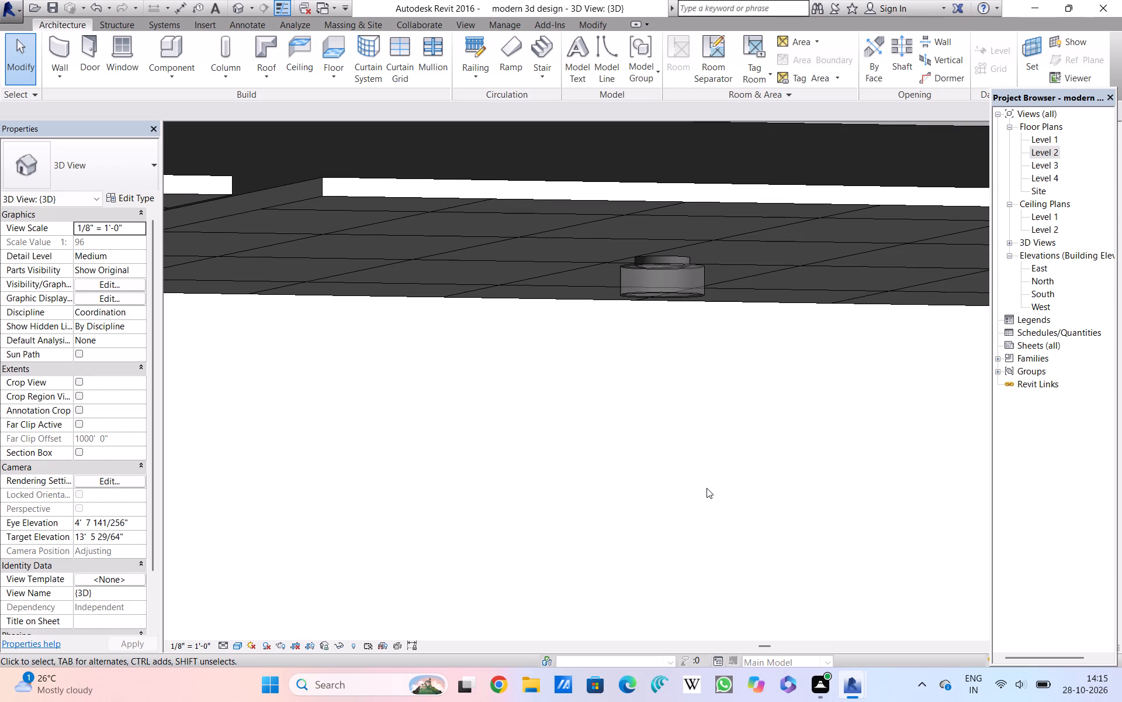
{"action": "scroll", "coordinate": [707, 488], "scroll_direction": "down", "scroll_amount": 1}
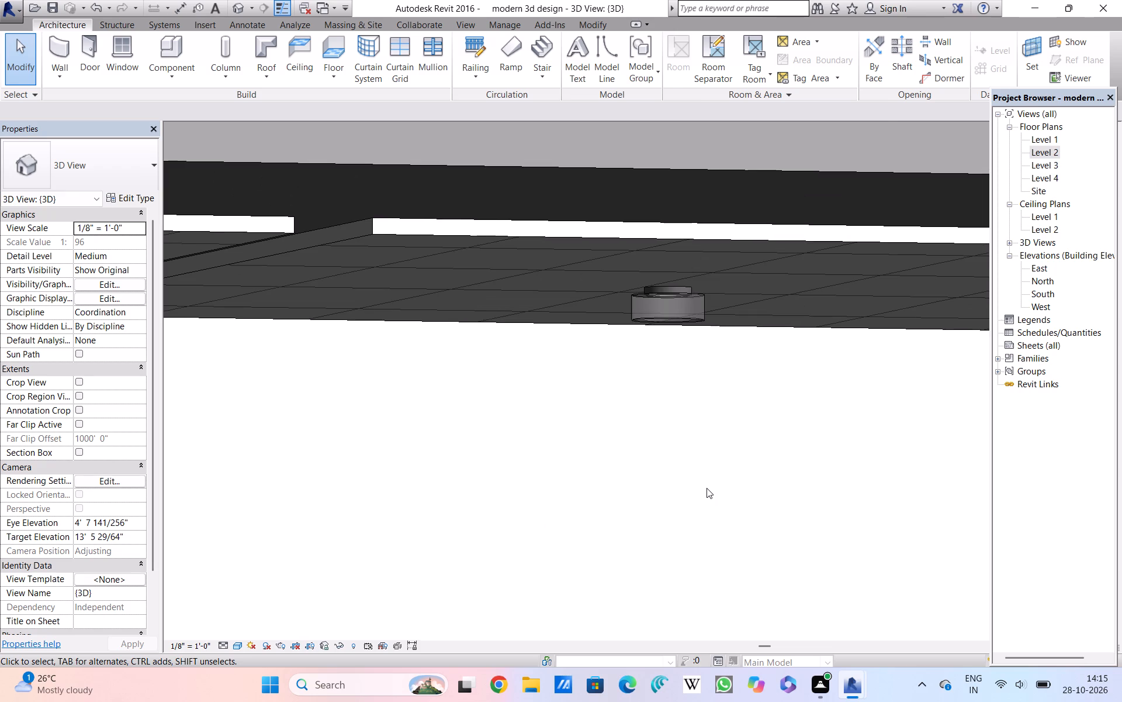
{"action": "scroll", "coordinate": [707, 488], "scroll_direction": "up", "scroll_amount": 1}
{"action": "scroll", "coordinate": [707, 488], "scroll_direction": "down", "scroll_amount": 1}
{"action": "scroll", "coordinate": [707, 488], "scroll_direction": "up", "scroll_amount": 1}
{"action": "scroll", "coordinate": [707, 488], "scroll_direction": "down", "scroll_amount": 1}
{"action": "scroll", "coordinate": [707, 488], "scroll_direction": "up", "scroll_amount": 1}
{"action": "scroll", "coordinate": [707, 488], "scroll_direction": "down", "scroll_amount": 1}
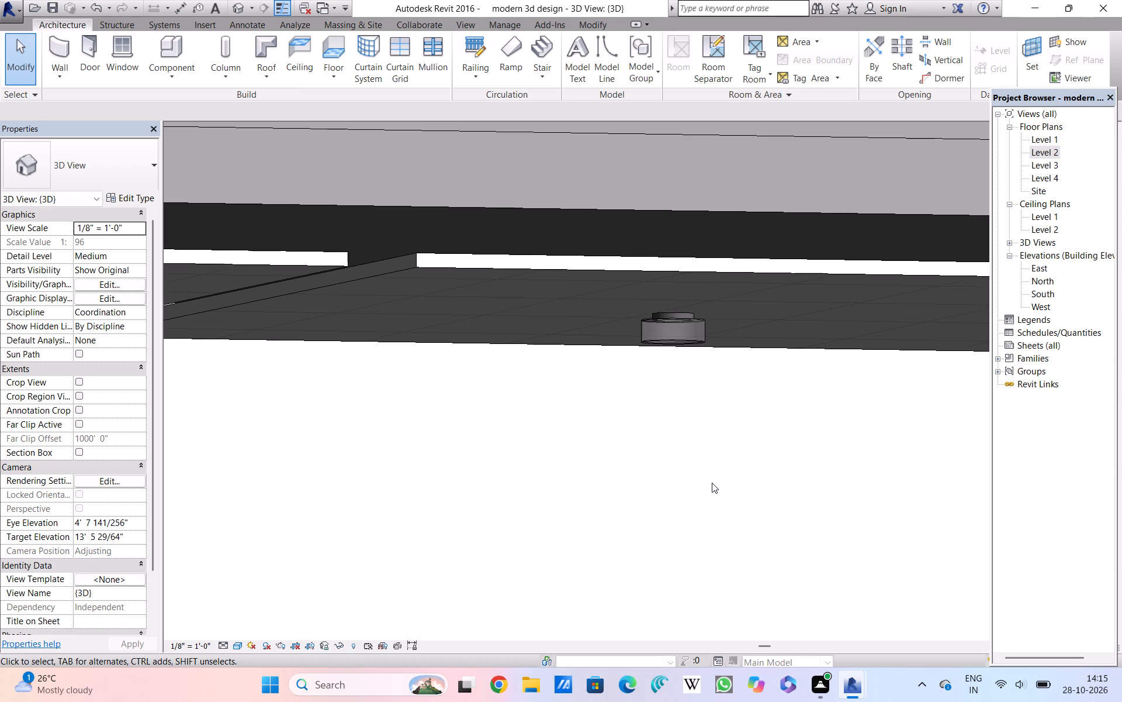
{"action": "scroll", "coordinate": [712, 478], "scroll_direction": "up", "scroll_amount": 3}
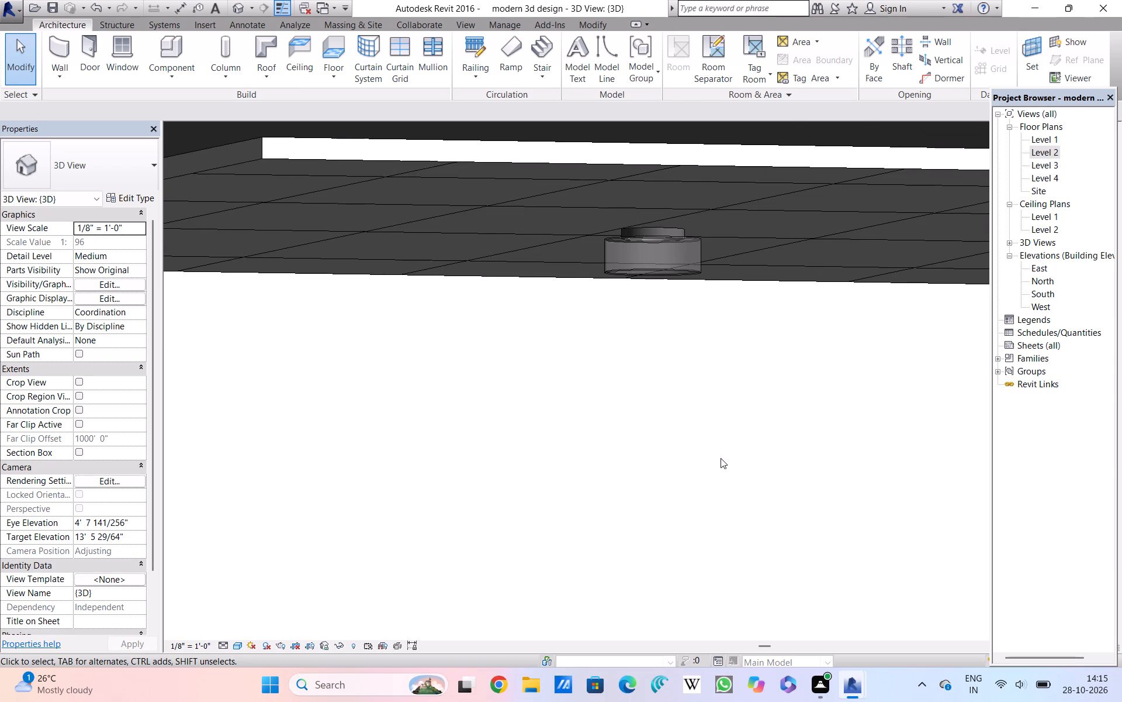
{"action": "scroll", "coordinate": [721, 458], "scroll_direction": "up", "scroll_amount": 2}
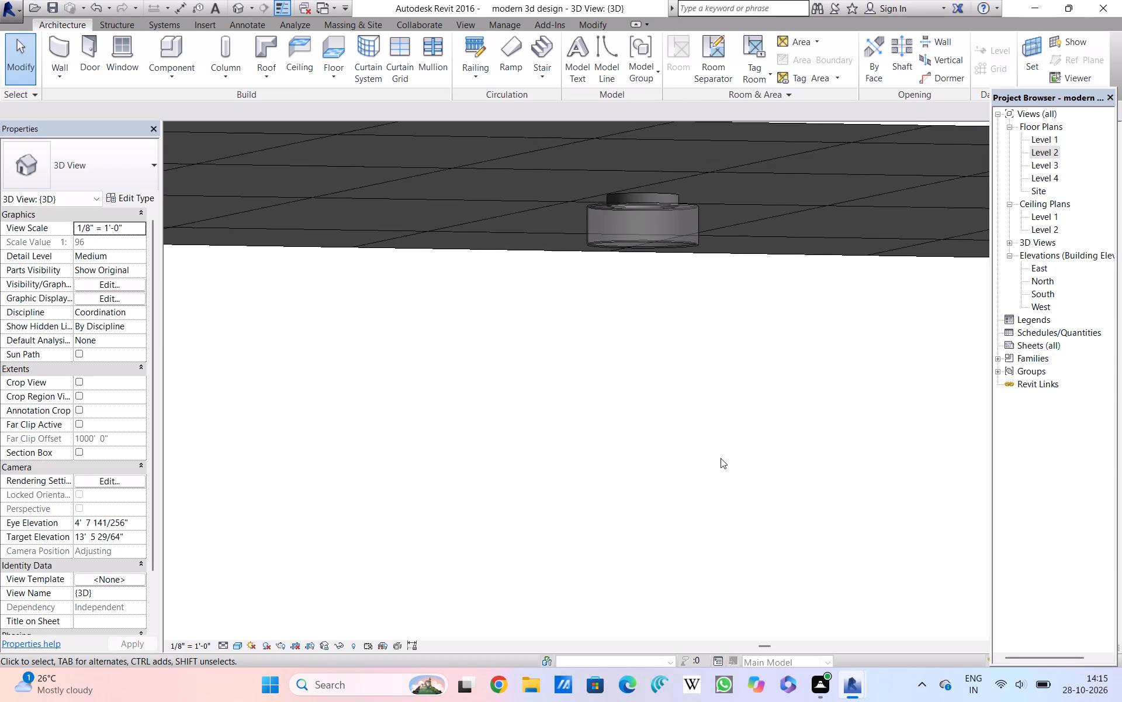
{"action": "scroll", "coordinate": [722, 459], "scroll_direction": "up", "scroll_amount": 4}
{"action": "scroll", "coordinate": [722, 459], "scroll_direction": "down", "scroll_amount": 3}
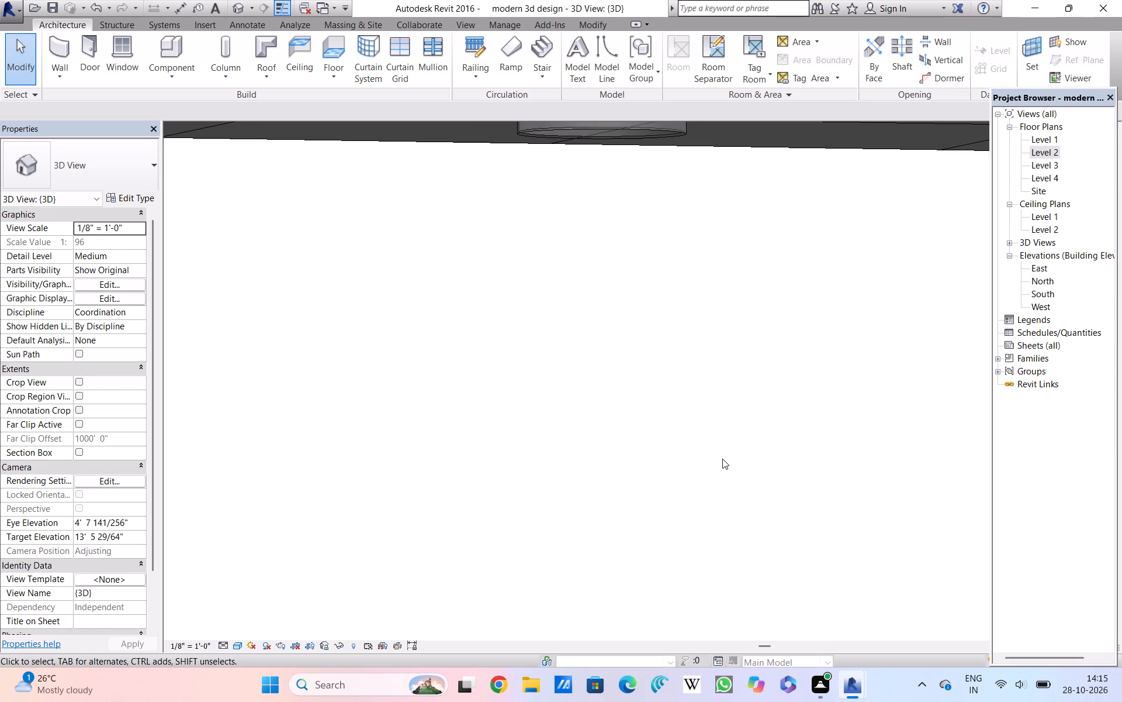
{"action": "middle_click_drag", "start_coordinate": [721, 413], "coordinate": [723, 488]}
{"action": "scroll", "coordinate": [721, 413], "scroll_direction": "down", "scroll_amount": 3}
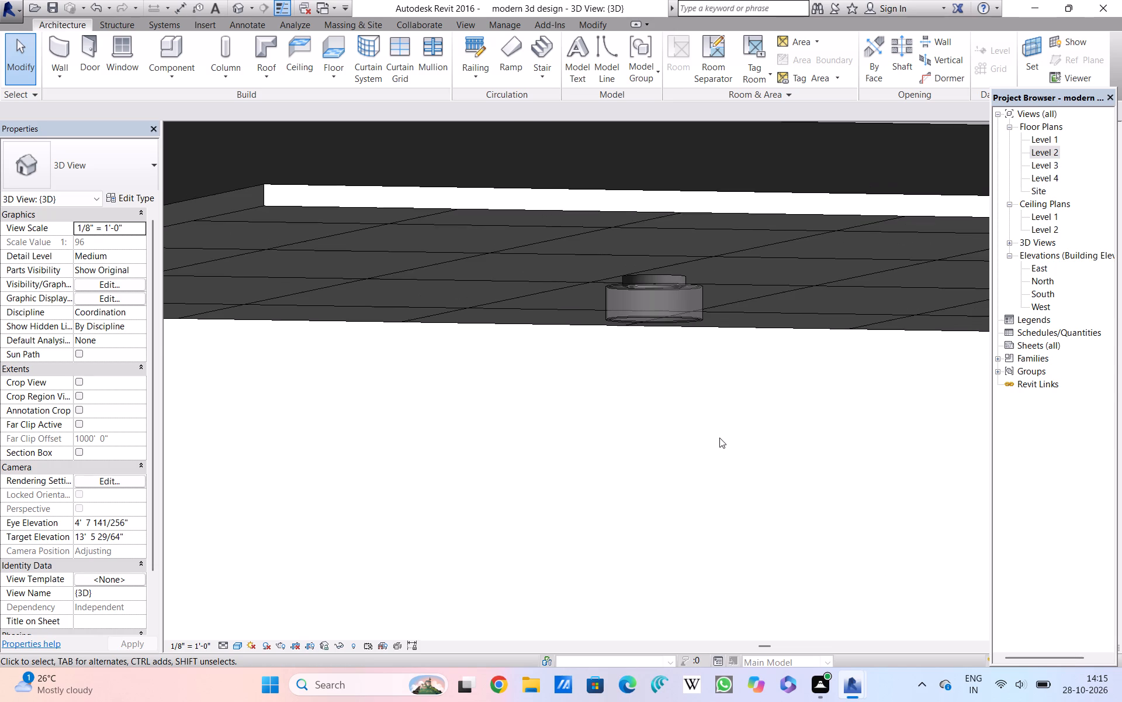
{"action": "scroll", "coordinate": [719, 438], "scroll_direction": "down", "scroll_amount": 3}
{"action": "middle_click_drag", "start_coordinate": [719, 438], "coordinate": [719, 450]}
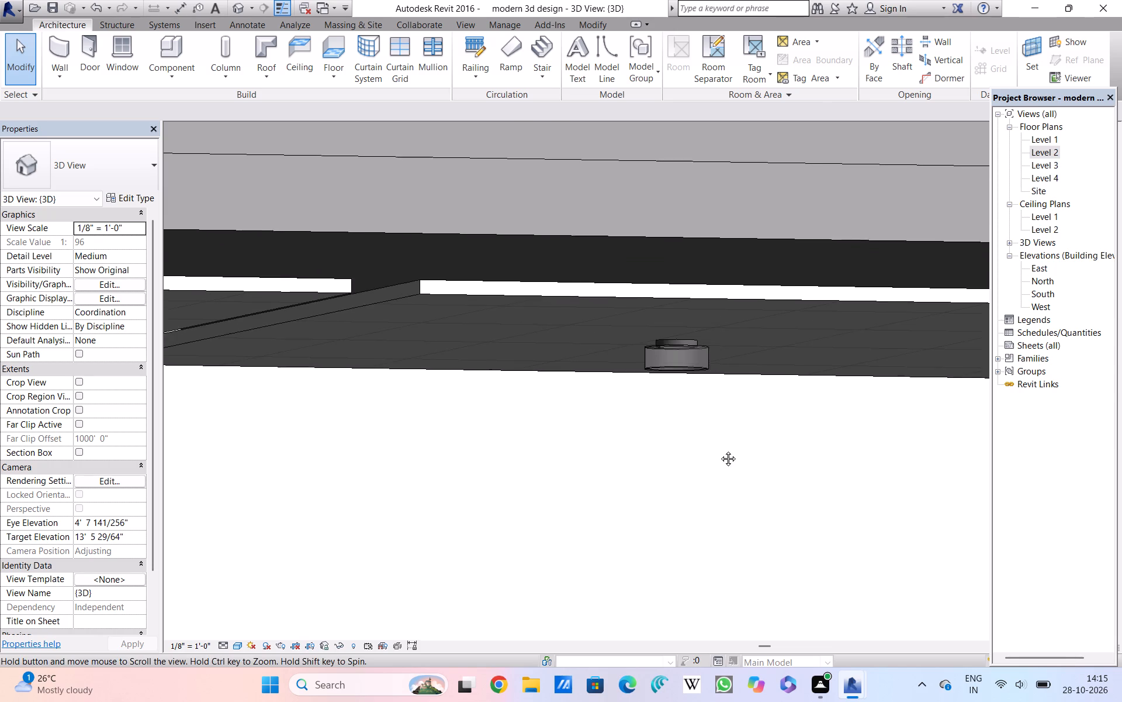
Examine the balcony ceiling, the beam crossing it and the slab edge and parapet above it in the 3D view.
{"action": "scroll", "coordinate": [719, 450], "scroll_direction": "down", "scroll_amount": 1}
{"action": "middle_click_drag", "start_coordinate": [719, 450], "coordinate": [720, 485]}
{"action": "scroll", "coordinate": [726, 472], "scroll_direction": "down", "scroll_amount": 5}
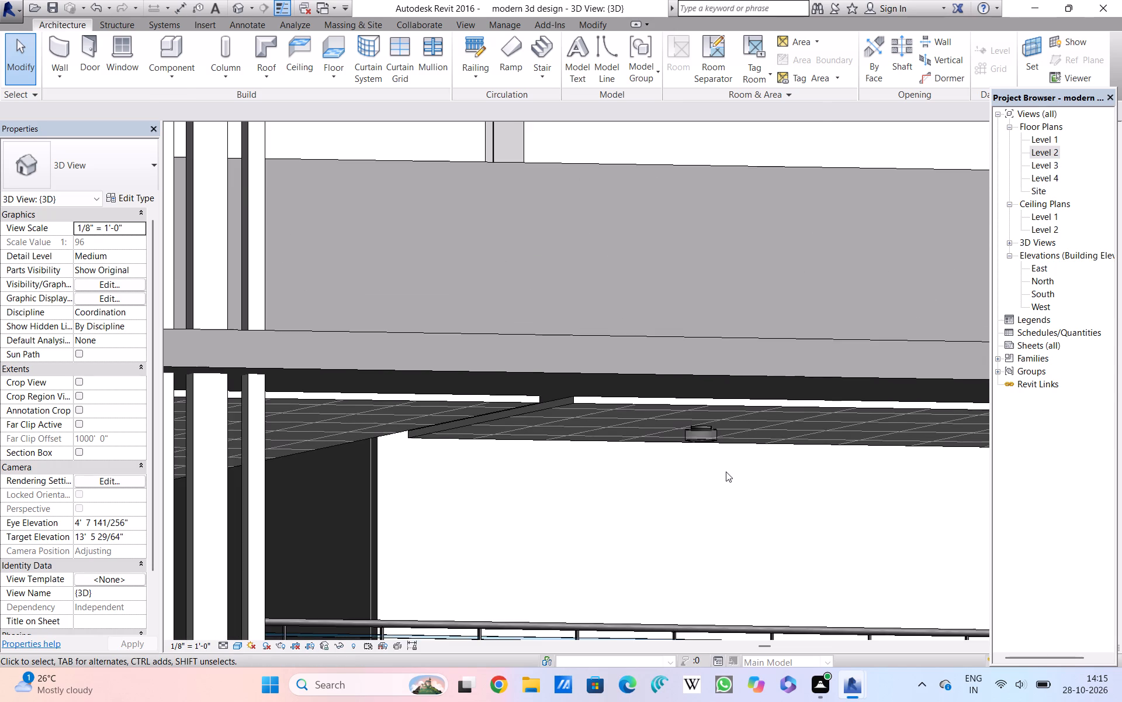
{"action": "scroll", "coordinate": [726, 472], "scroll_direction": "down", "scroll_amount": 1}
{"action": "scroll", "coordinate": [726, 472], "scroll_direction": "up", "scroll_amount": 2}
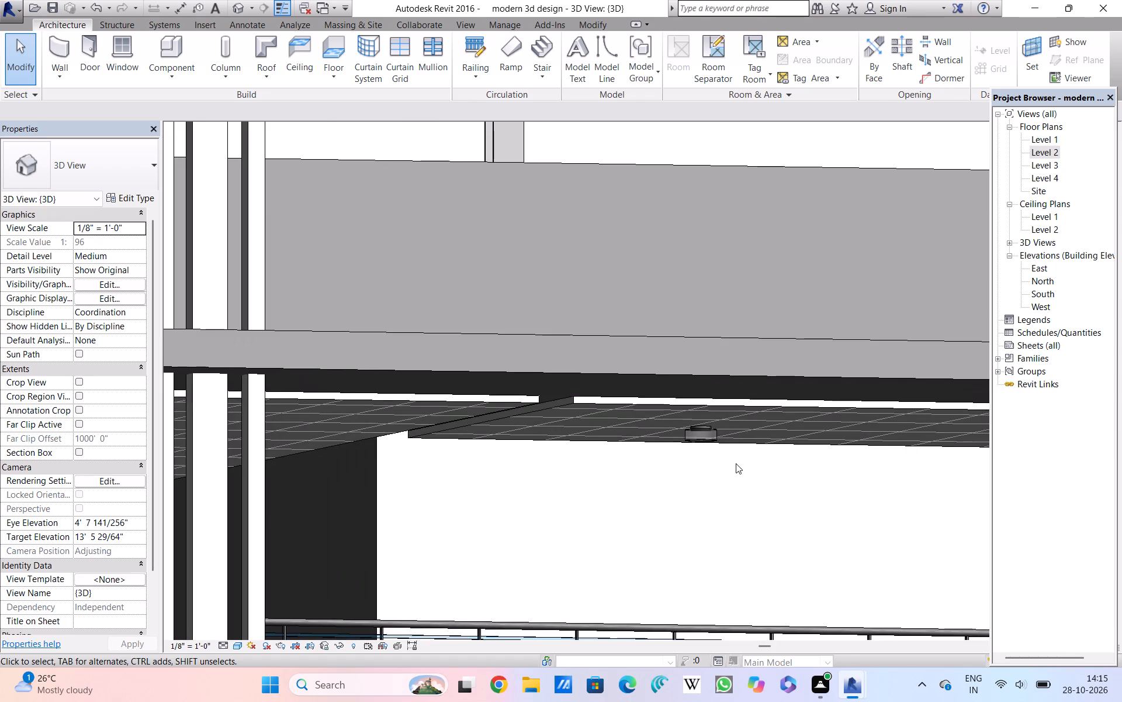
{"action": "scroll", "coordinate": [737, 462], "scroll_direction": "down", "scroll_amount": 1}
{"action": "middle_click_drag", "start_coordinate": [737, 462], "coordinate": [730, 524]}
{"action": "scroll", "coordinate": [730, 512], "scroll_direction": "up", "scroll_amount": 3}
{"action": "scroll", "coordinate": [730, 509], "scroll_direction": "down", "scroll_amount": 1}
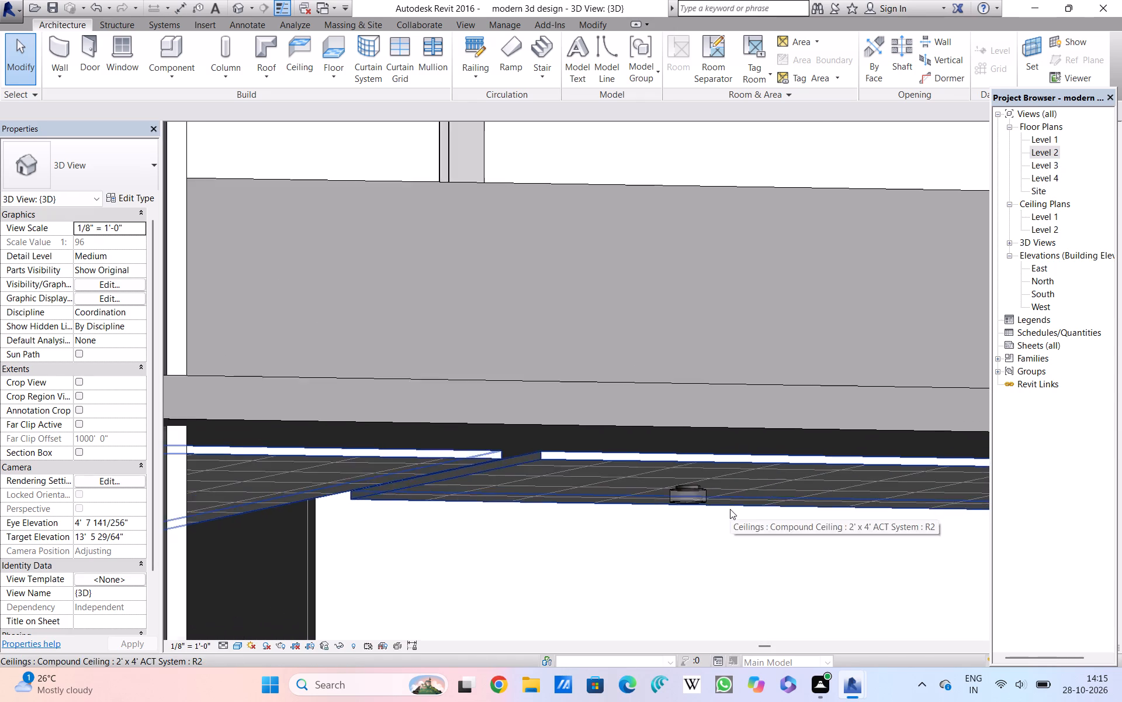
{"action": "scroll", "coordinate": [730, 509], "scroll_direction": "down", "scroll_amount": 1}
{"action": "scroll", "coordinate": [653, 560], "scroll_direction": "down", "scroll_amount": 4}
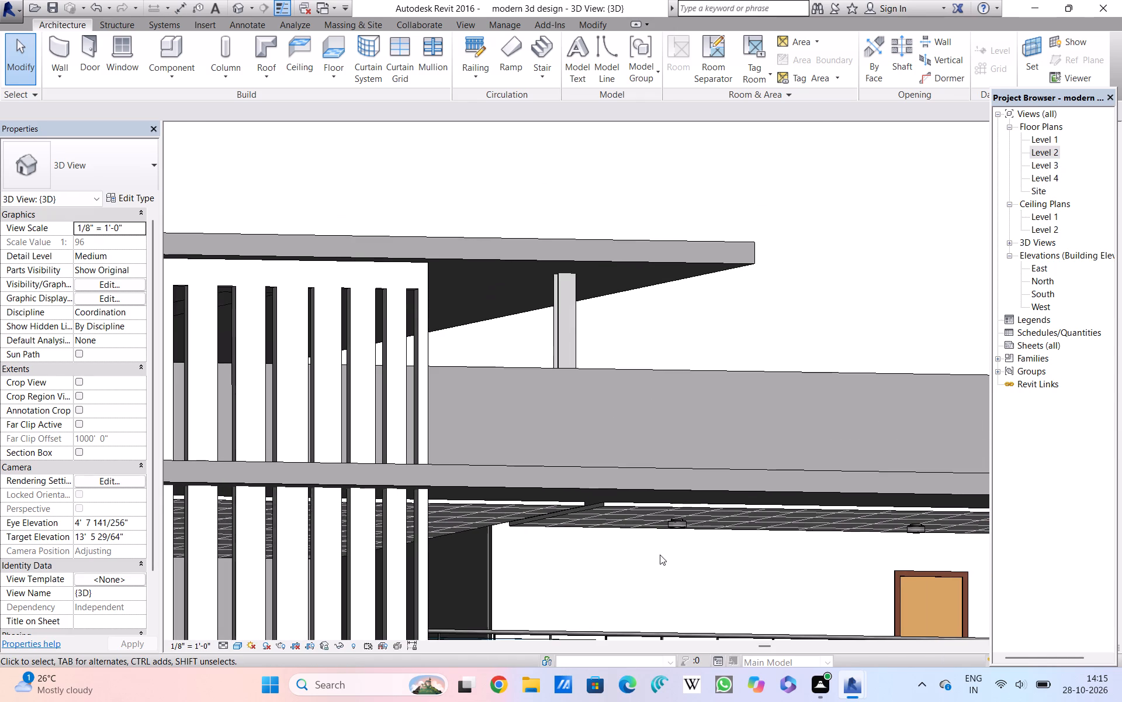
{"action": "scroll", "coordinate": [660, 553], "scroll_direction": "down", "scroll_amount": 1}
{"action": "middle_click_drag", "start_coordinate": [660, 553], "coordinate": [646, 501]}
{"action": "scroll", "coordinate": [646, 501], "scroll_direction": "up", "scroll_amount": 3}
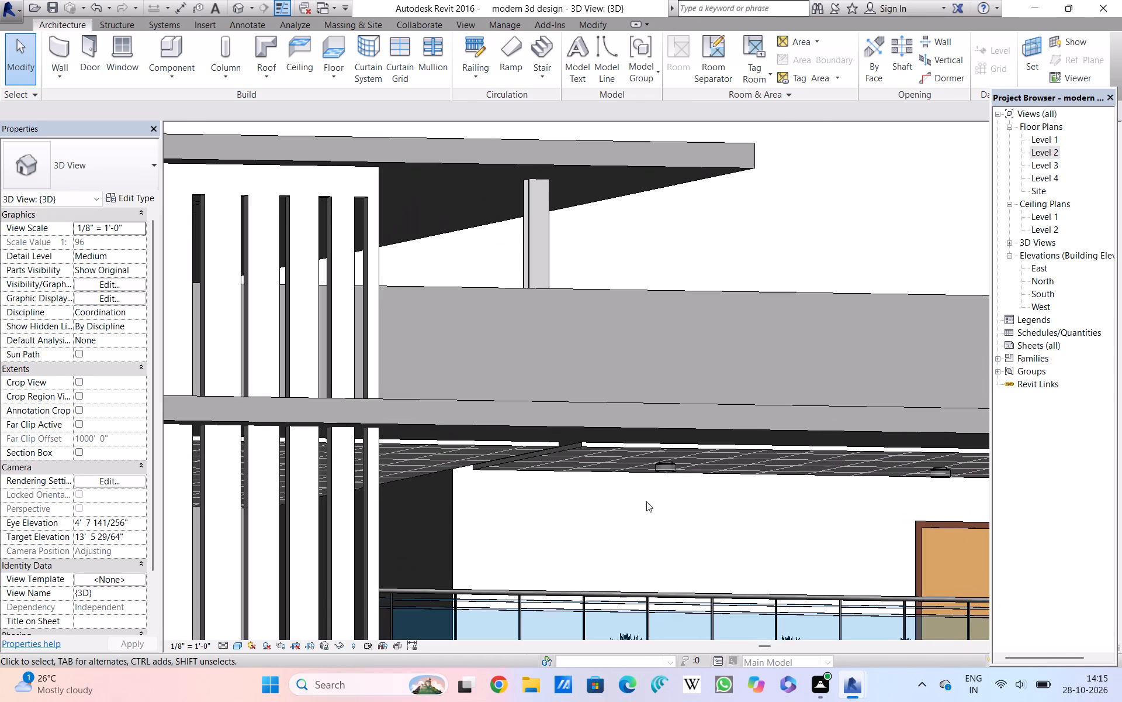
{"action": "scroll", "coordinate": [646, 501], "scroll_direction": "up", "scroll_amount": 3}
{"action": "scroll", "coordinate": [646, 501], "scroll_direction": "down", "scroll_amount": 2}
{"action": "scroll", "coordinate": [646, 501], "scroll_direction": "up", "scroll_amount": 3}
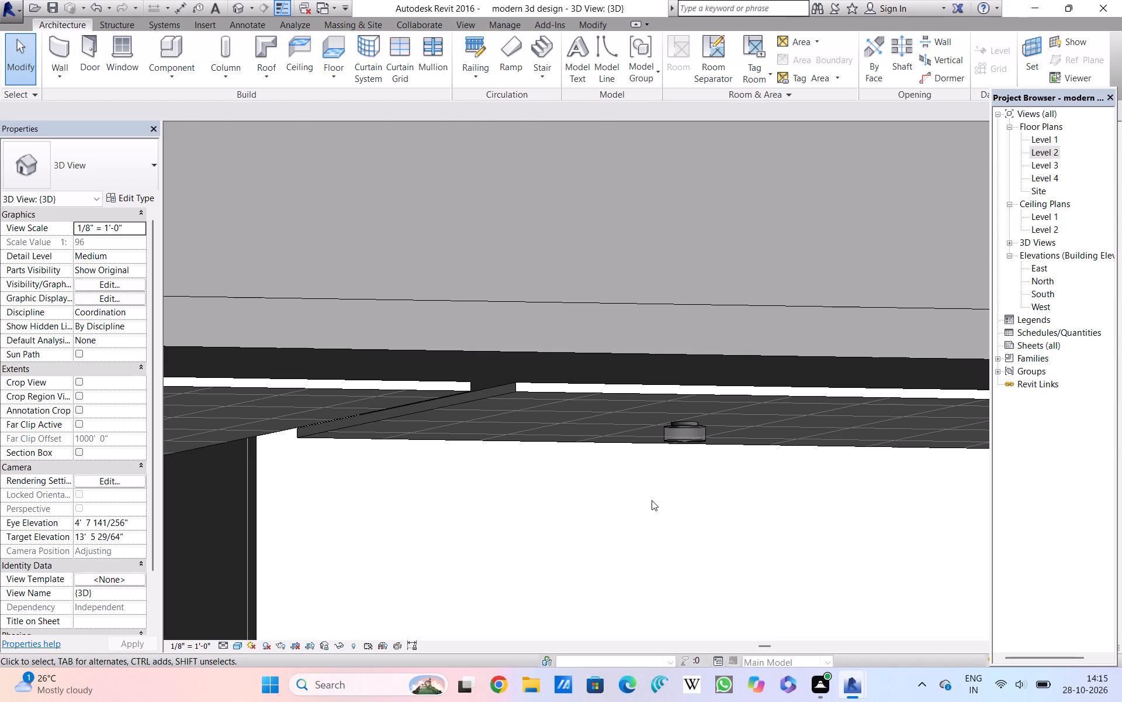
{"action": "scroll", "coordinate": [652, 500], "scroll_direction": "down", "scroll_amount": 1}
{"action": "scroll", "coordinate": [652, 502], "scroll_direction": "up", "scroll_amount": 1}
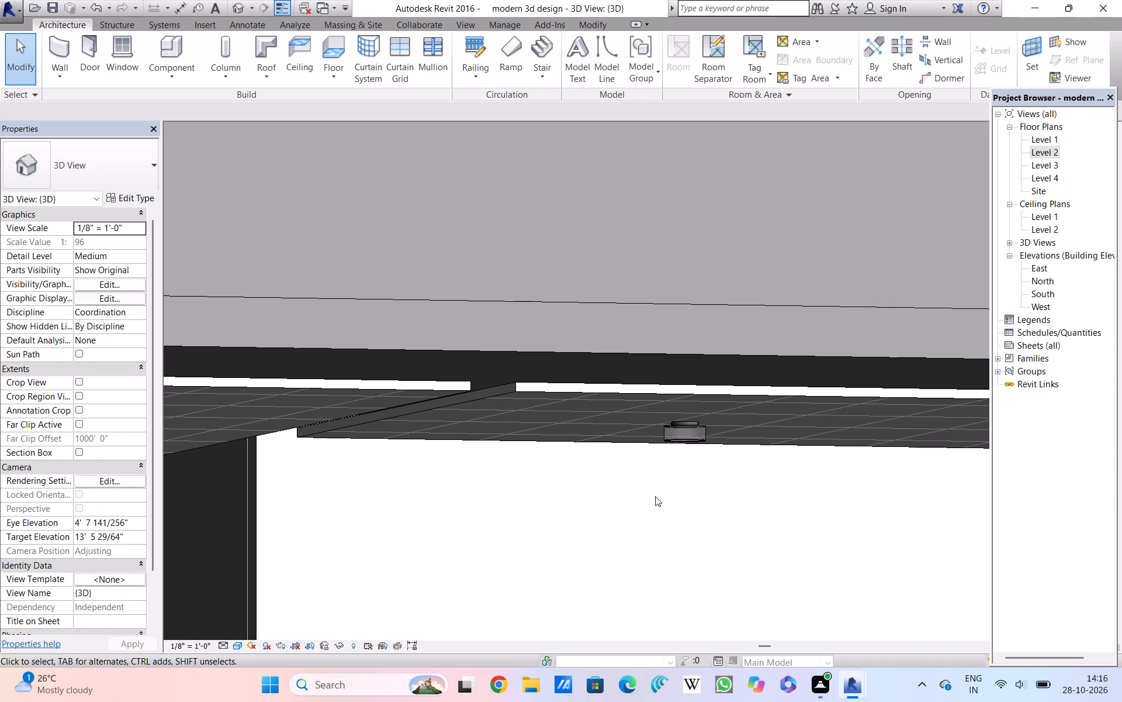
{"action": "scroll", "coordinate": [656, 501], "scroll_direction": "down", "scroll_amount": 3}
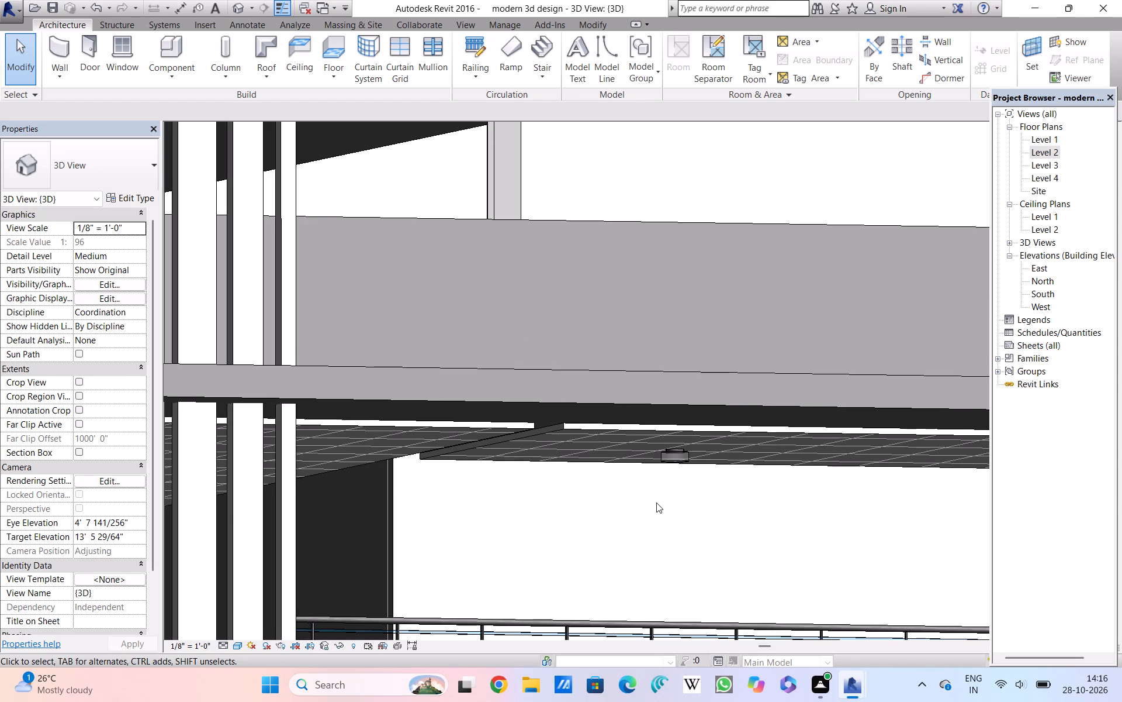
Review the white slatted screen, roof overhang and balcony with its glass railing and planters from farther away.
{"action": "scroll", "coordinate": [656, 503], "scroll_direction": "down", "scroll_amount": 1}
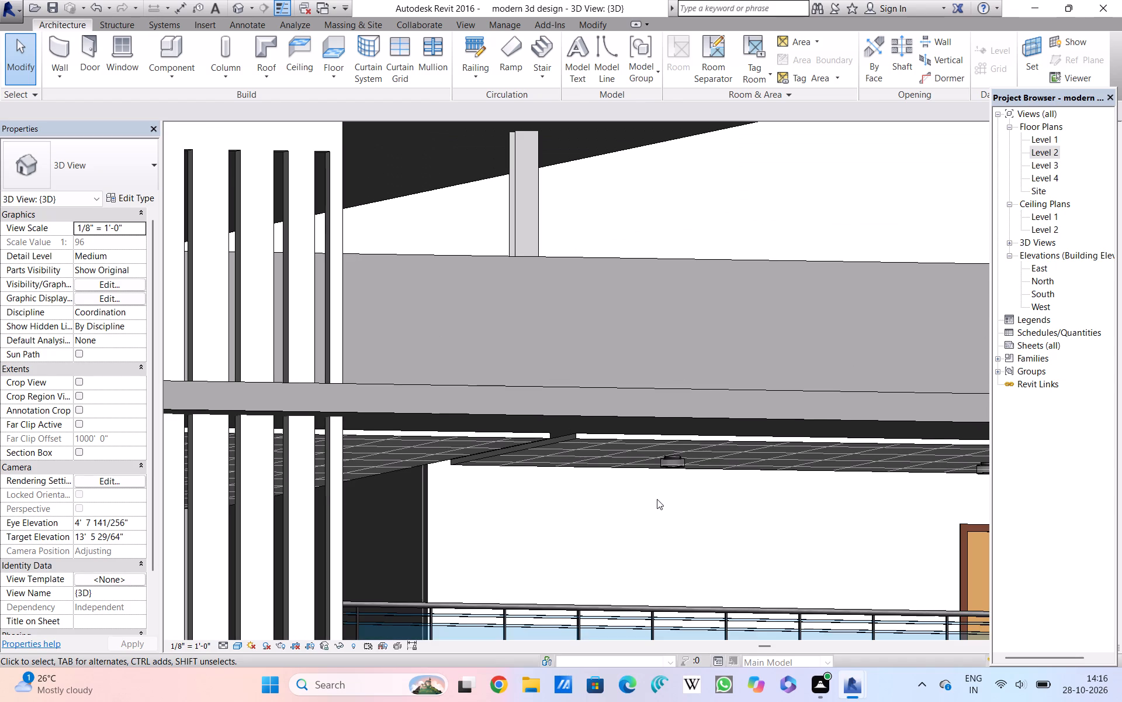
{"action": "scroll", "coordinate": [657, 500], "scroll_direction": "down", "scroll_amount": 4}
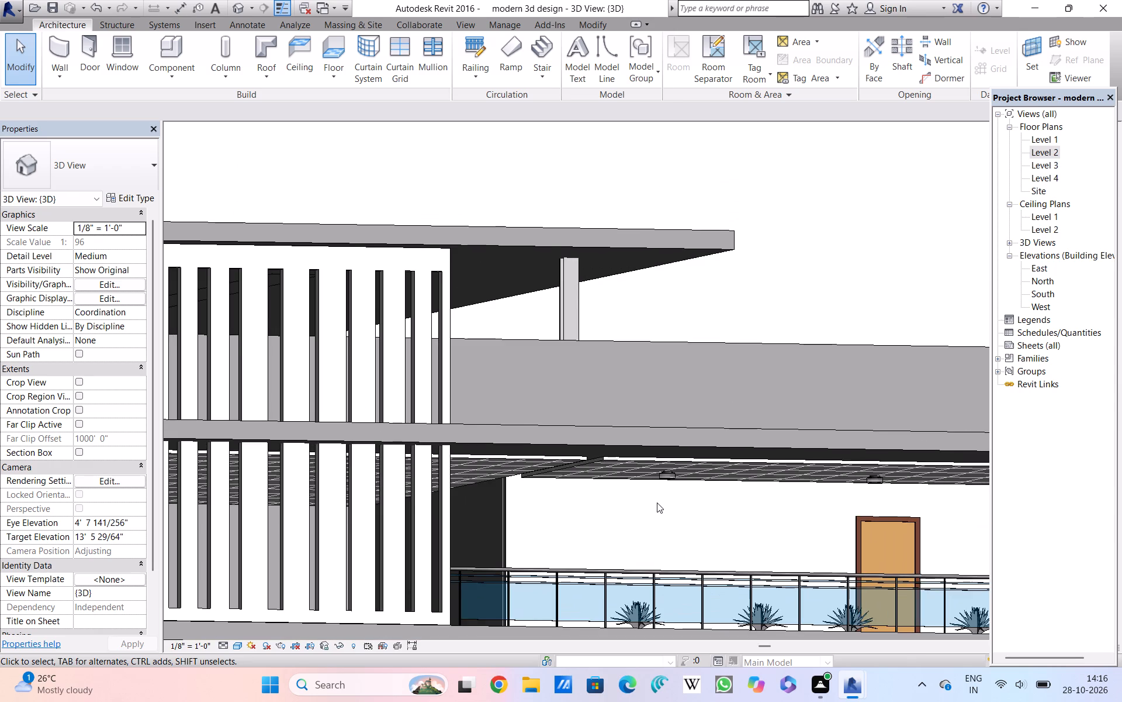
{"action": "scroll", "coordinate": [659, 504], "scroll_direction": "down", "scroll_amount": 1}
{"action": "middle_click_drag", "start_coordinate": [659, 504], "coordinate": [680, 493]}
{"action": "scroll", "coordinate": [680, 493], "scroll_direction": "up", "scroll_amount": 1}
{"action": "scroll", "coordinate": [680, 493], "scroll_direction": "down", "scroll_amount": 2}
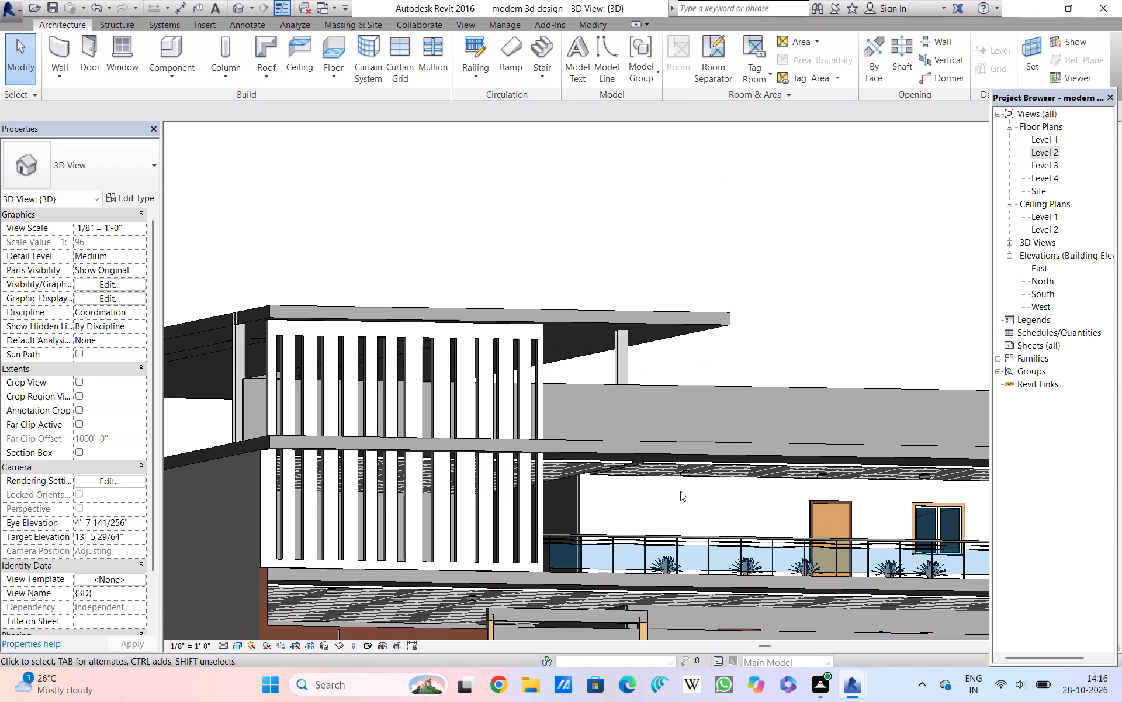
{"action": "scroll", "coordinate": [677, 493], "scroll_direction": "up", "scroll_amount": 2}
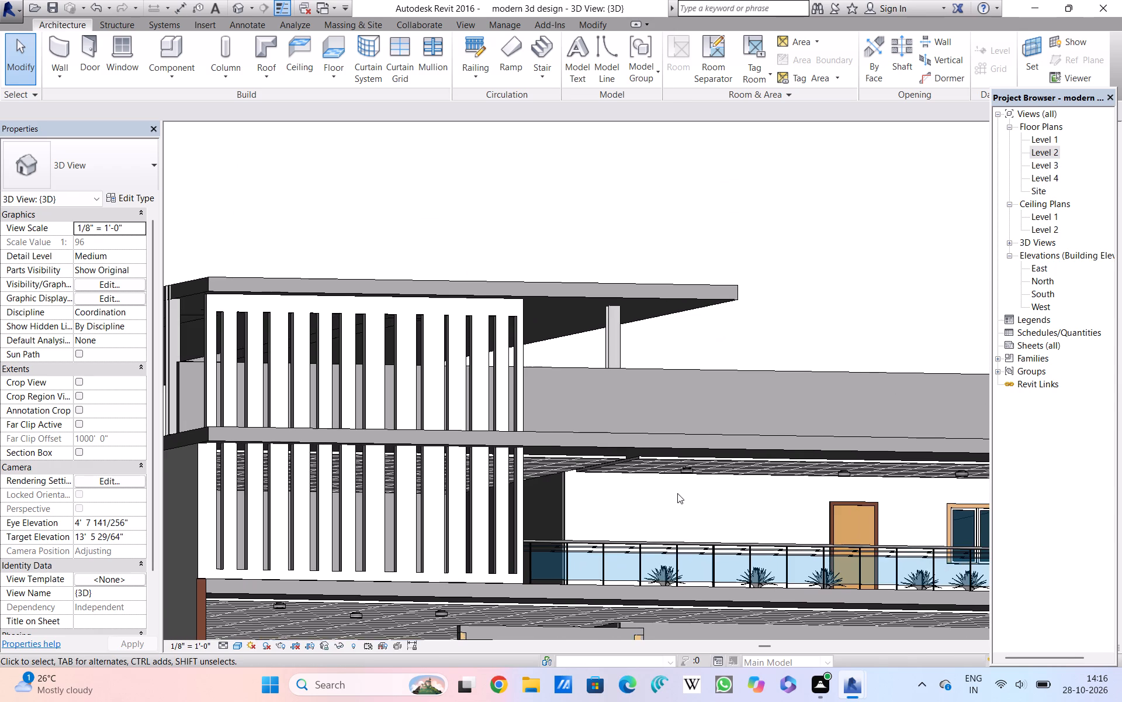
Inspect the balcony ceiling's light fixture and the beam beside it again, comparing them with the surrounding front facade.
{"action": "scroll", "coordinate": [677, 493], "scroll_direction": "up", "scroll_amount": 7}
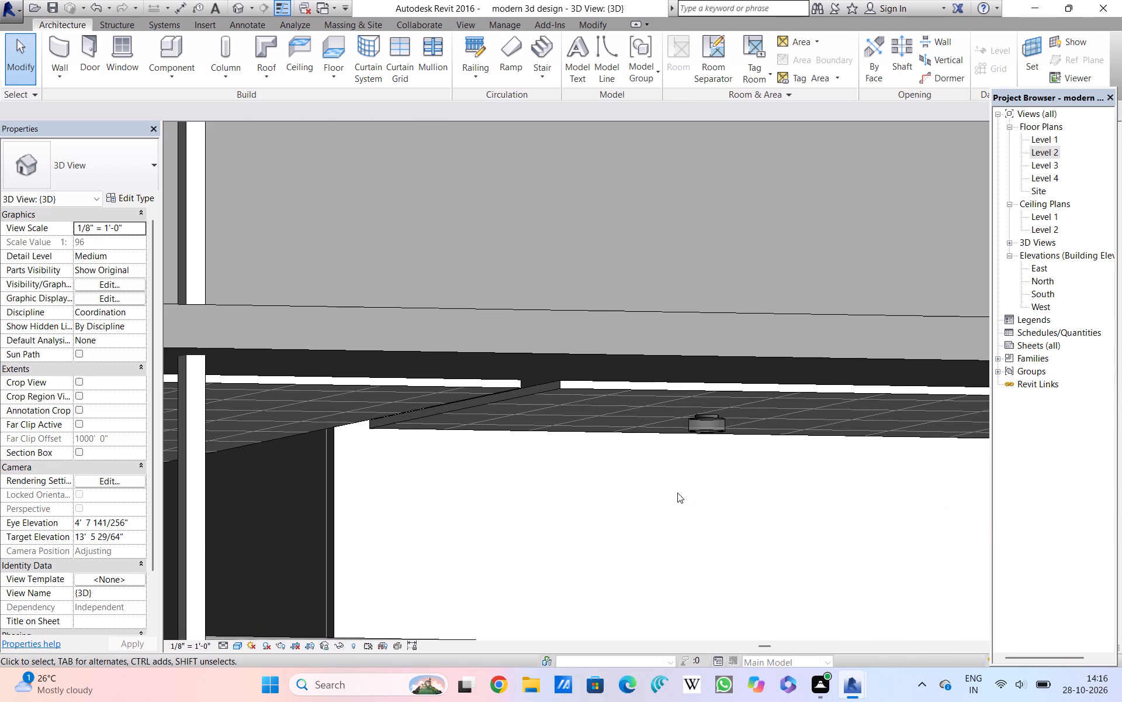
{"action": "scroll", "coordinate": [677, 493], "scroll_direction": "down", "scroll_amount": 1}
{"action": "scroll", "coordinate": [677, 491], "scroll_direction": "up", "scroll_amount": 4}
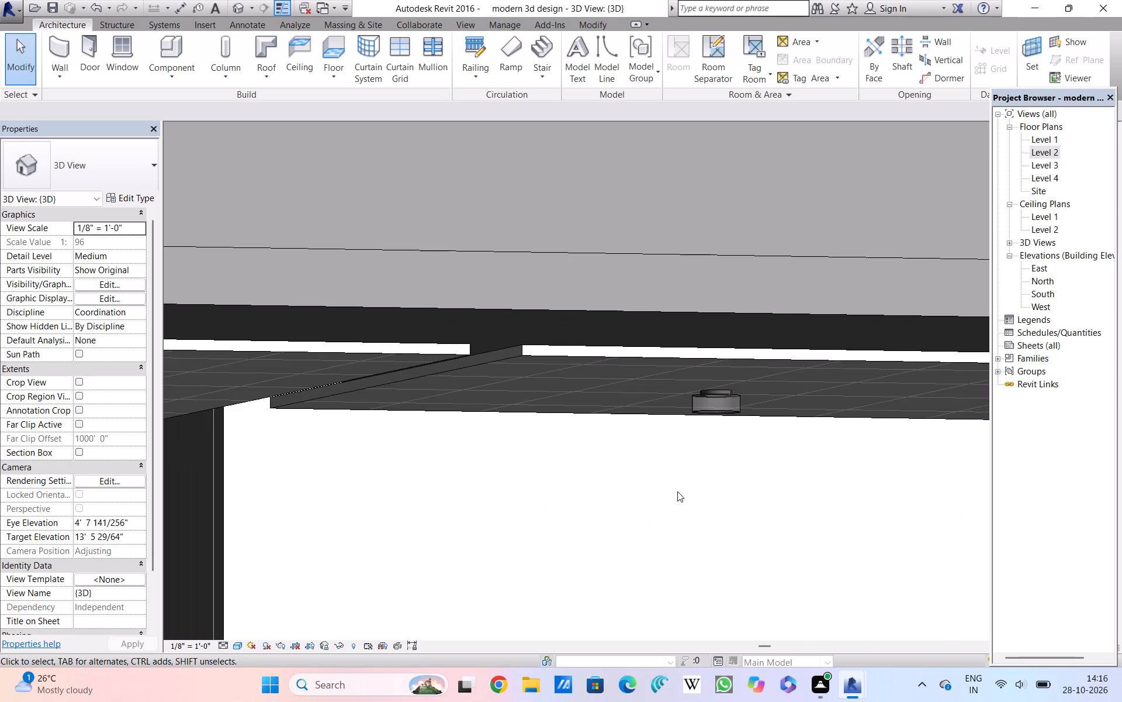
{"action": "scroll", "coordinate": [677, 491], "scroll_direction": "up", "scroll_amount": 3}
{"action": "scroll", "coordinate": [677, 491], "scroll_direction": "down", "scroll_amount": 11}
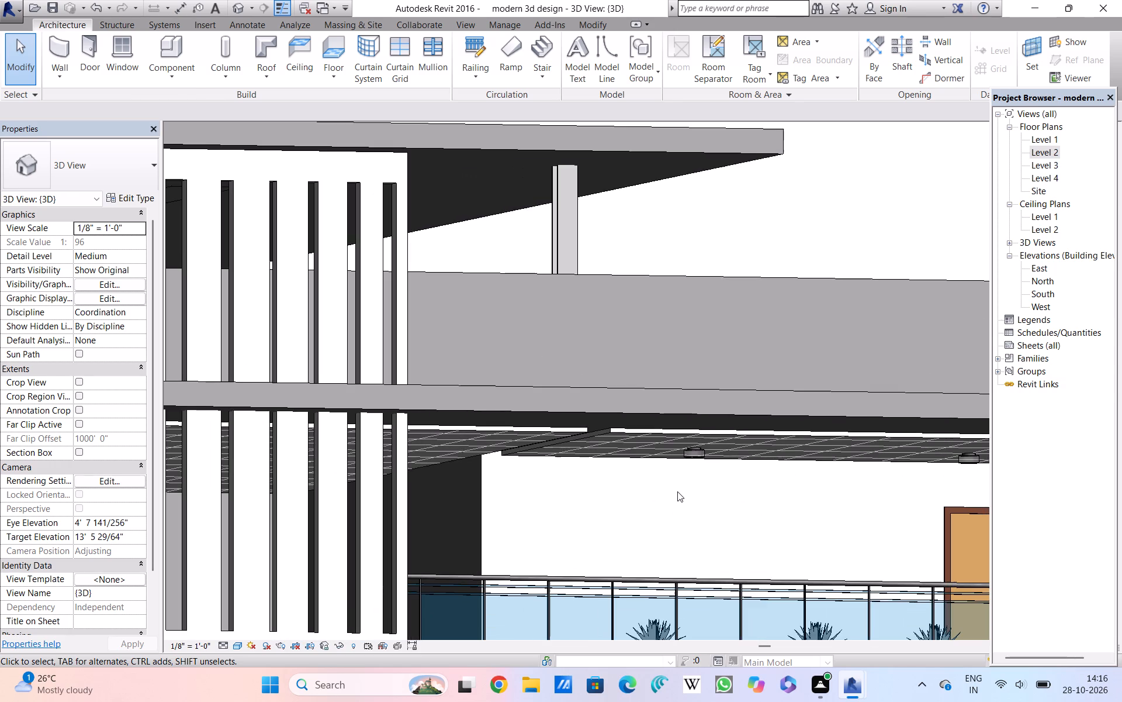
{"action": "scroll", "coordinate": [677, 492], "scroll_direction": "up", "scroll_amount": 8}
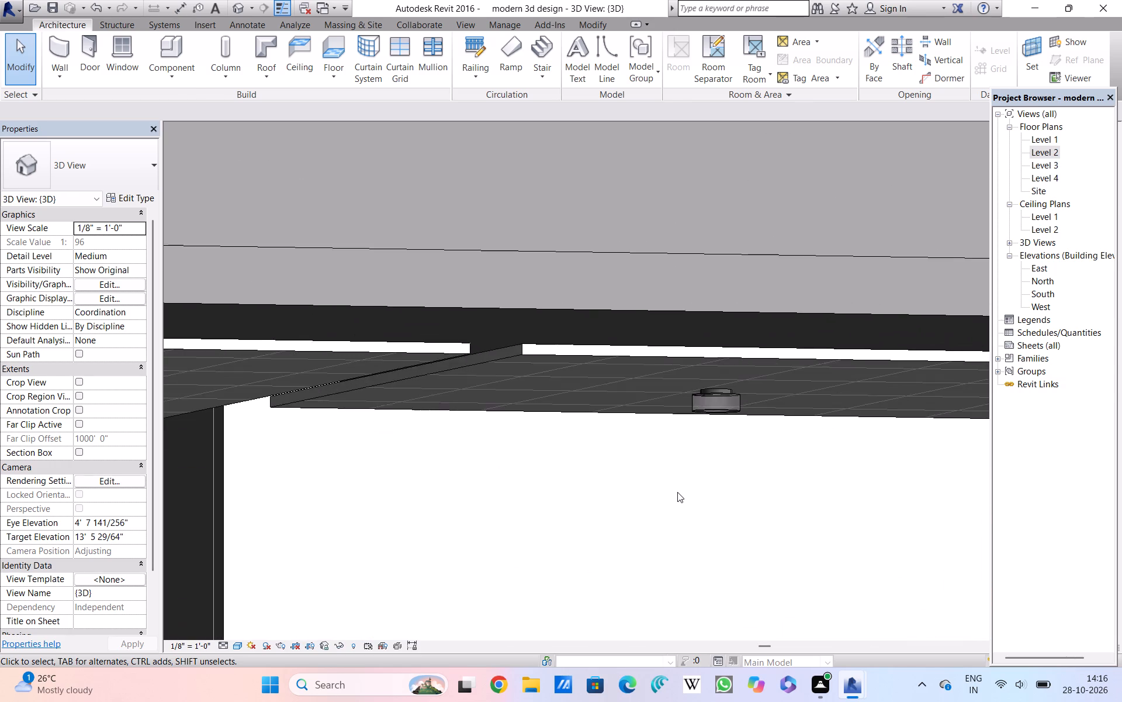
{"action": "scroll", "coordinate": [677, 491], "scroll_direction": "up", "scroll_amount": 1}
{"action": "scroll", "coordinate": [730, 408], "scroll_direction": "up", "scroll_amount": 3}
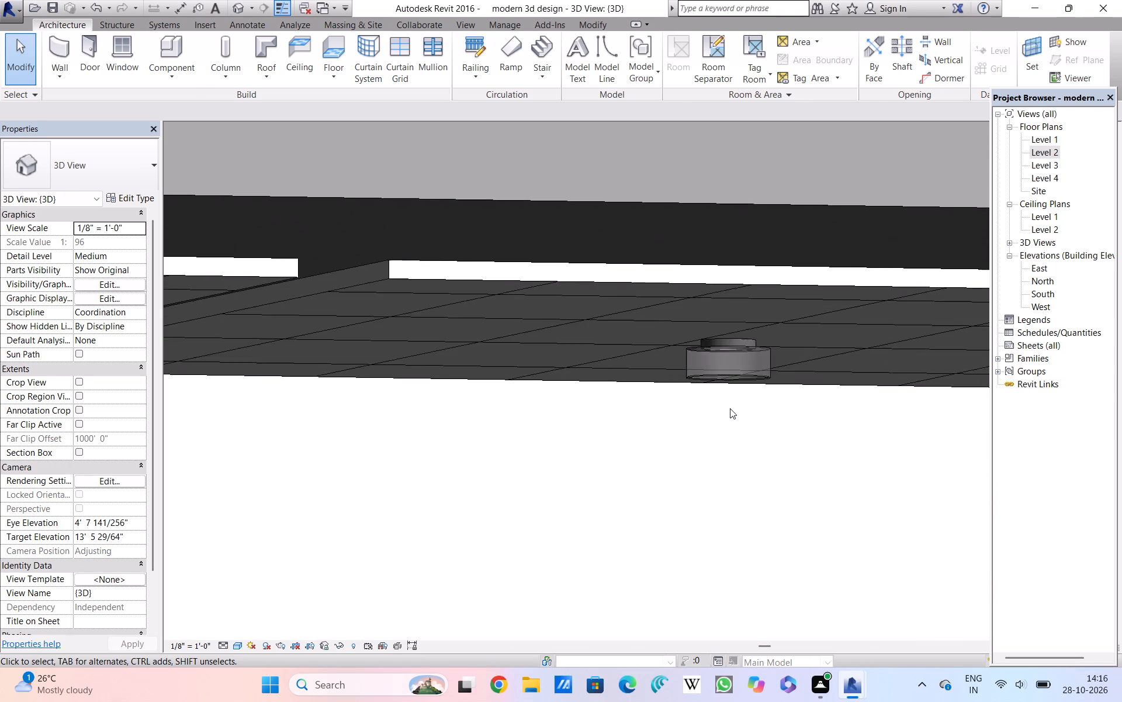
{"action": "scroll", "coordinate": [730, 408], "scroll_direction": "down", "scroll_amount": 15}
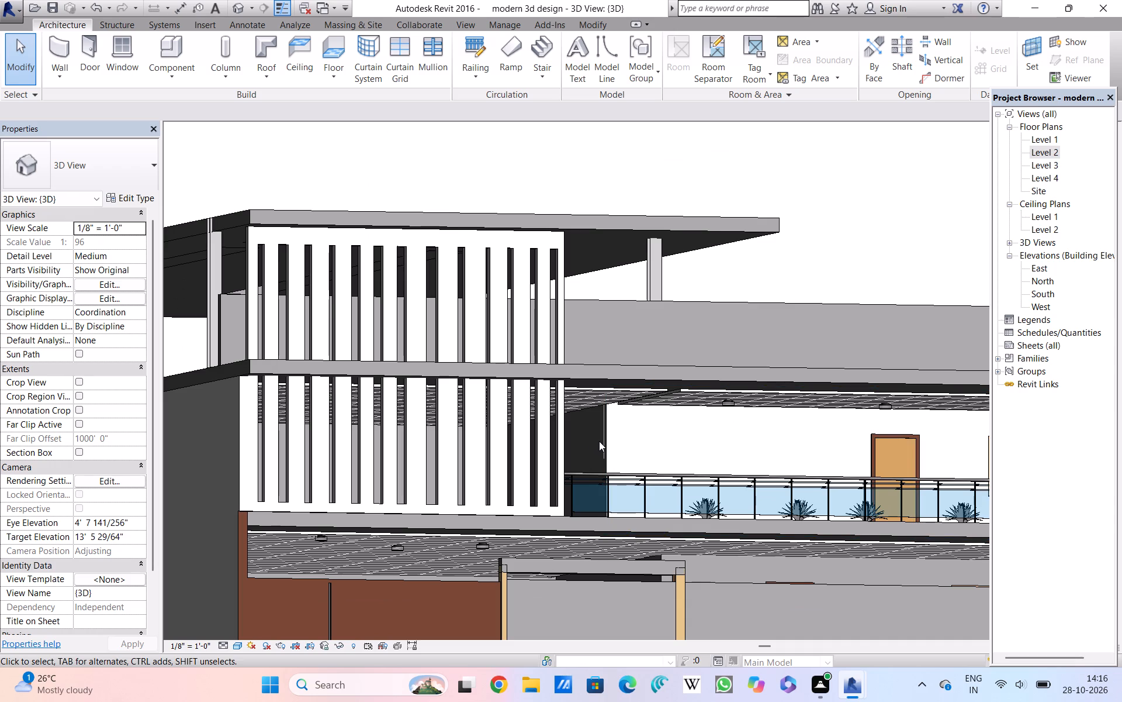
Examine where the dark side wall meets the balcony ceiling and white back wall beside the slatted screen.
{"action": "scroll", "coordinate": [624, 433], "scroll_direction": "down", "scroll_amount": 3}
{"action": "scroll", "coordinate": [625, 433], "scroll_direction": "up", "scroll_amount": 4}
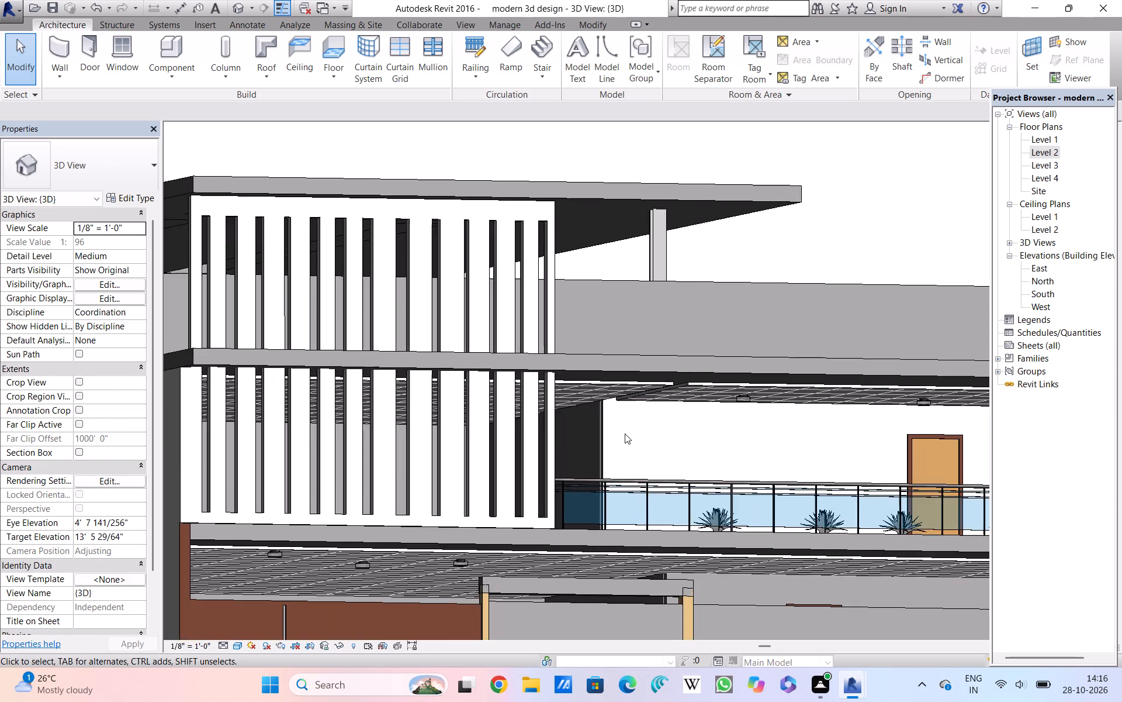
{"action": "scroll", "coordinate": [625, 433], "scroll_direction": "up", "scroll_amount": 7}
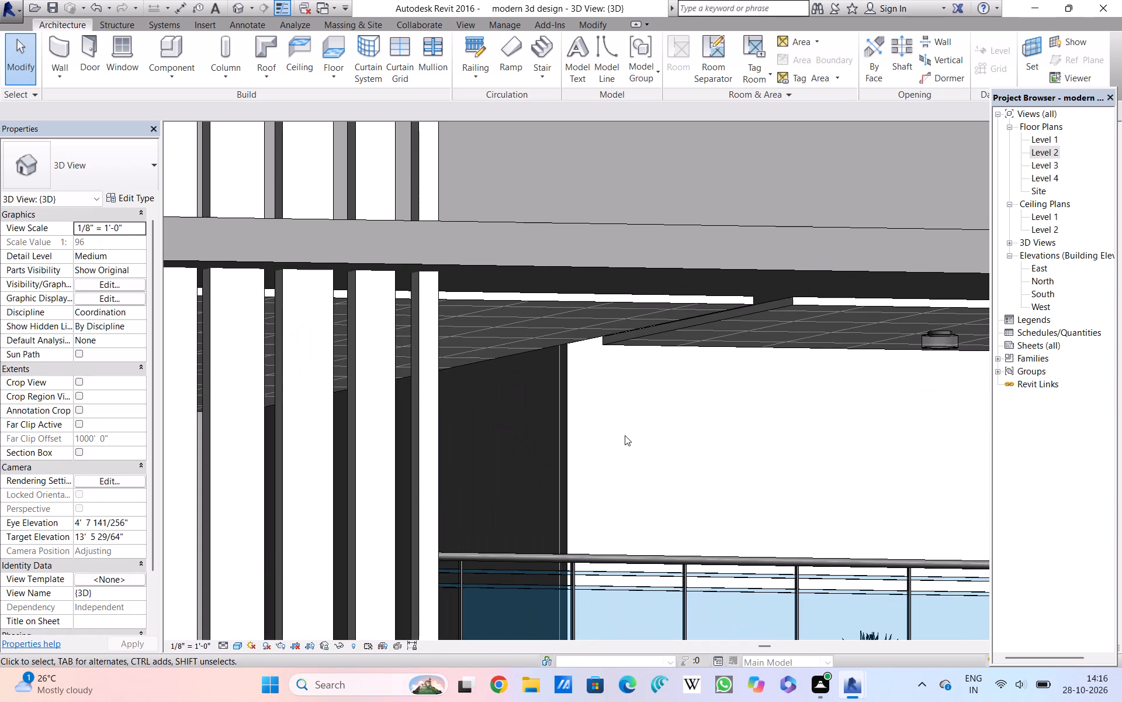
{"action": "scroll", "coordinate": [625, 435], "scroll_direction": "down", "scroll_amount": 2}
{"action": "scroll", "coordinate": [625, 436], "scroll_direction": "up", "scroll_amount": 2}
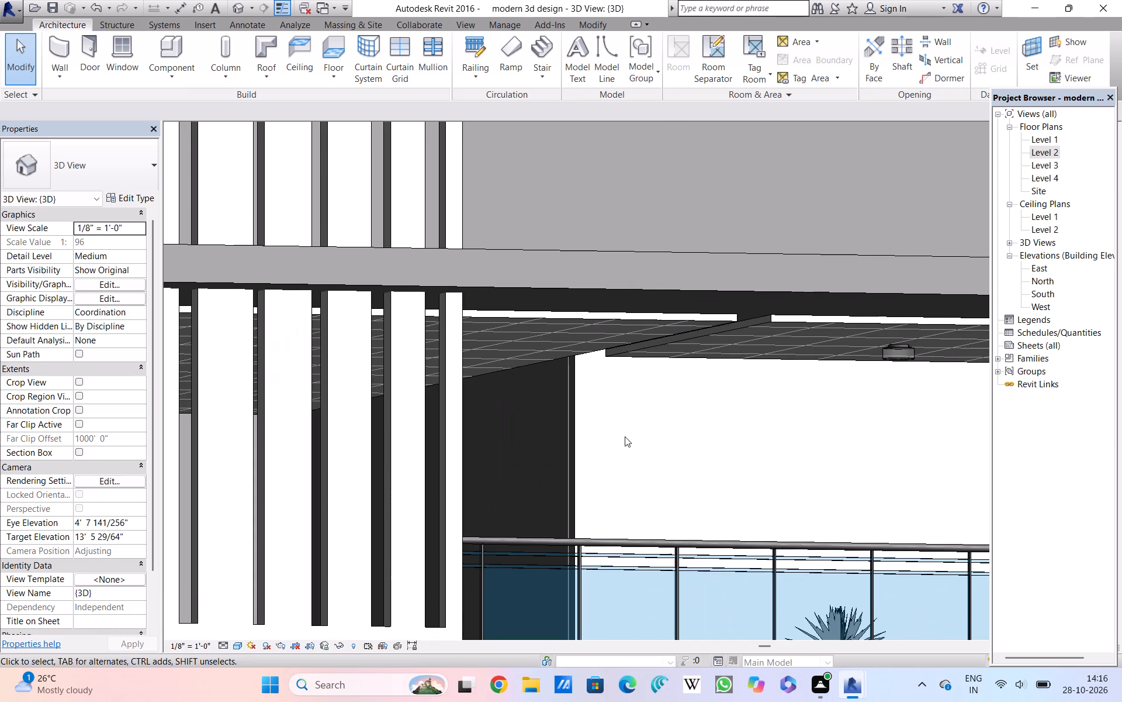
{"action": "scroll", "coordinate": [625, 439], "scroll_direction": "down", "scroll_amount": 1}
{"action": "scroll", "coordinate": [625, 440], "scroll_direction": "up", "scroll_amount": 2}
{"action": "scroll", "coordinate": [625, 441], "scroll_direction": "down", "scroll_amount": 1}
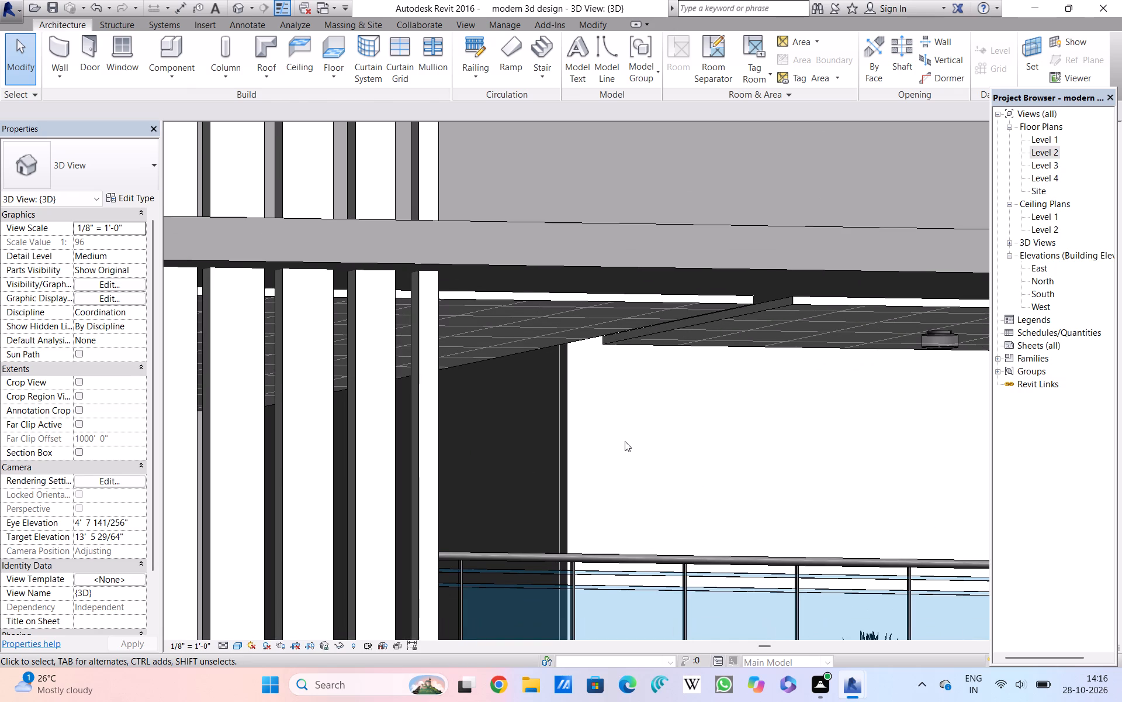
Compare the slatted screen with the adjoining balcony ceiling, parapet and glass railing, both close up and from farther away.
{"action": "scroll", "coordinate": [625, 441], "scroll_direction": "up", "scroll_amount": 1}
{"action": "scroll", "coordinate": [625, 441], "scroll_direction": "down", "scroll_amount": 1}
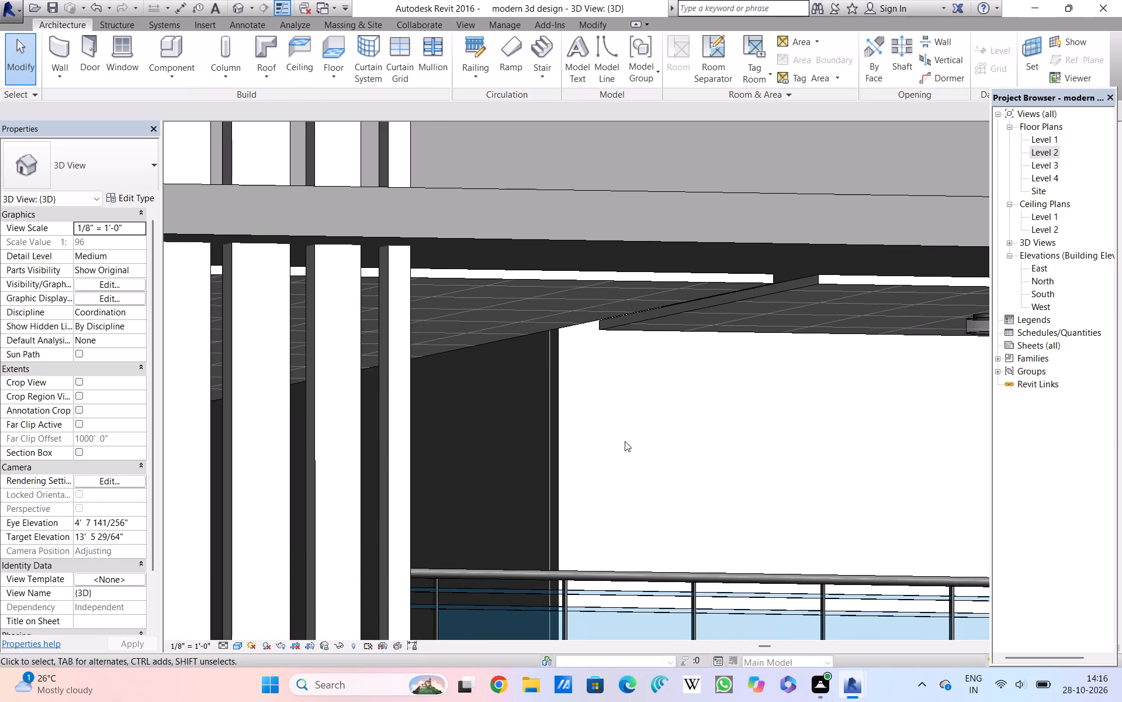
{"action": "scroll", "coordinate": [625, 441], "scroll_direction": "down", "scroll_amount": 2}
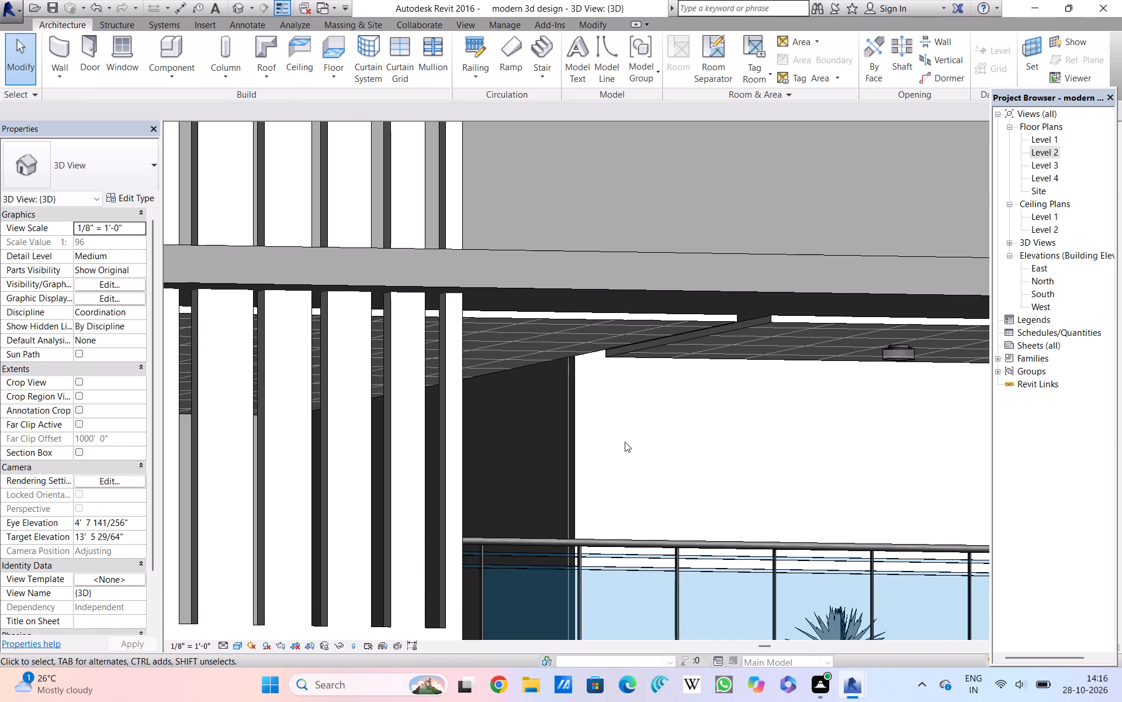
{"action": "scroll", "coordinate": [625, 442], "scroll_direction": "down", "scroll_amount": 3}
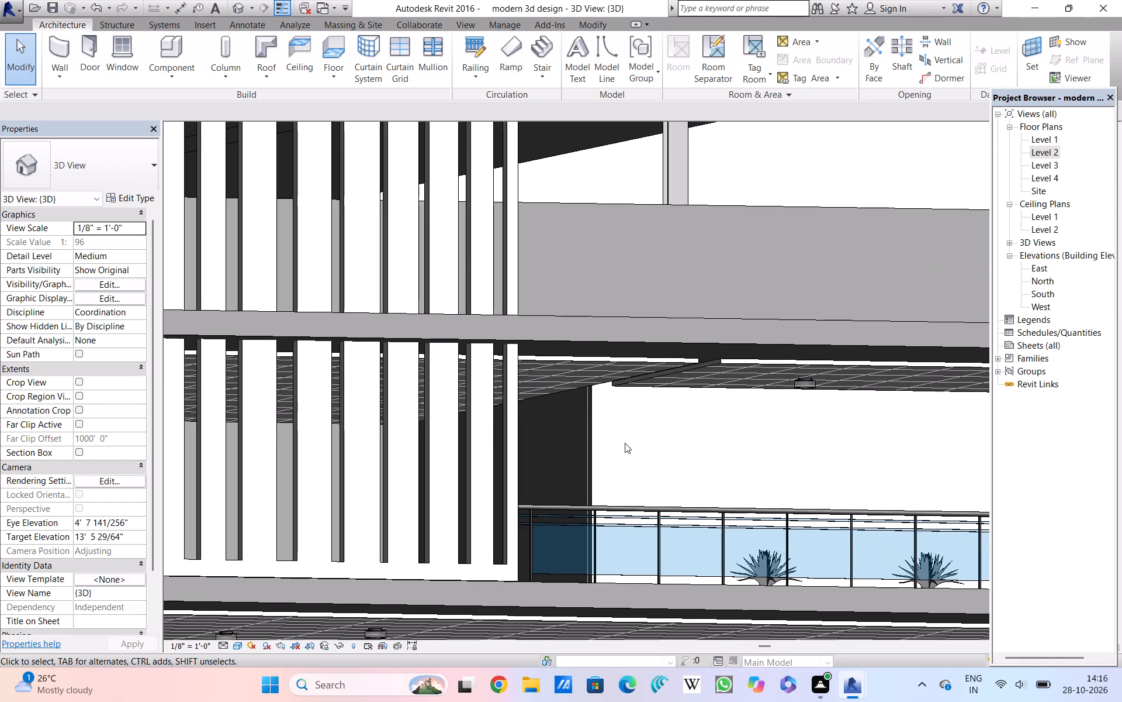
{"action": "scroll", "coordinate": [625, 443], "scroll_direction": "up", "scroll_amount": 4}
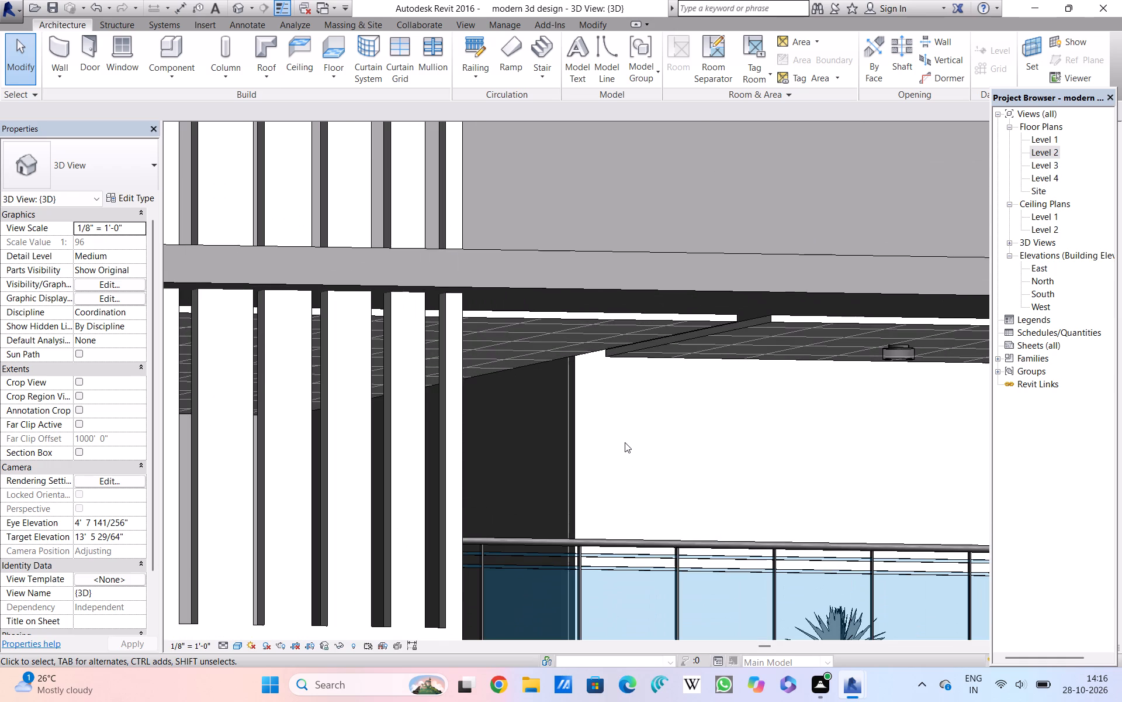
{"action": "scroll", "coordinate": [625, 442], "scroll_direction": "down", "scroll_amount": 4}
{"action": "middle_click_drag", "start_coordinate": [625, 445], "coordinate": [635, 445]}
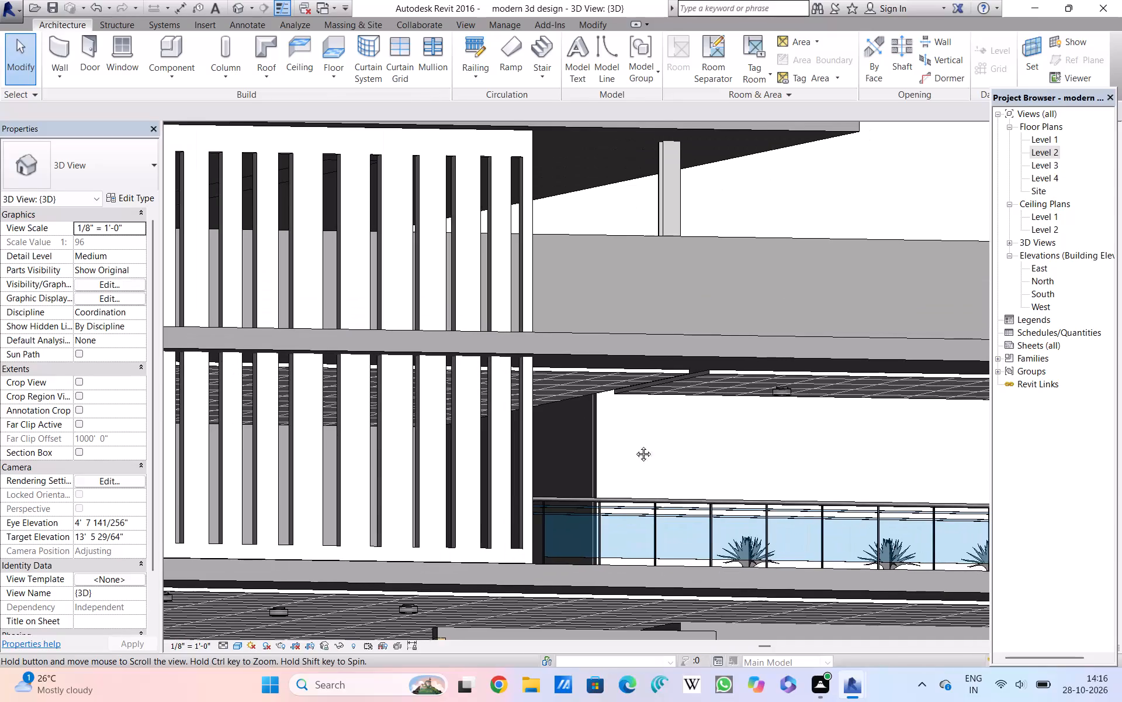
{"action": "middle_click_drag", "start_coordinate": [635, 445], "coordinate": [687, 445]}
Examine the dark balcony side wall up close where it meets the gridded ceiling, ceiling beam and white back wall.
{"action": "scroll", "coordinate": [687, 445], "scroll_direction": "up", "scroll_amount": 1}
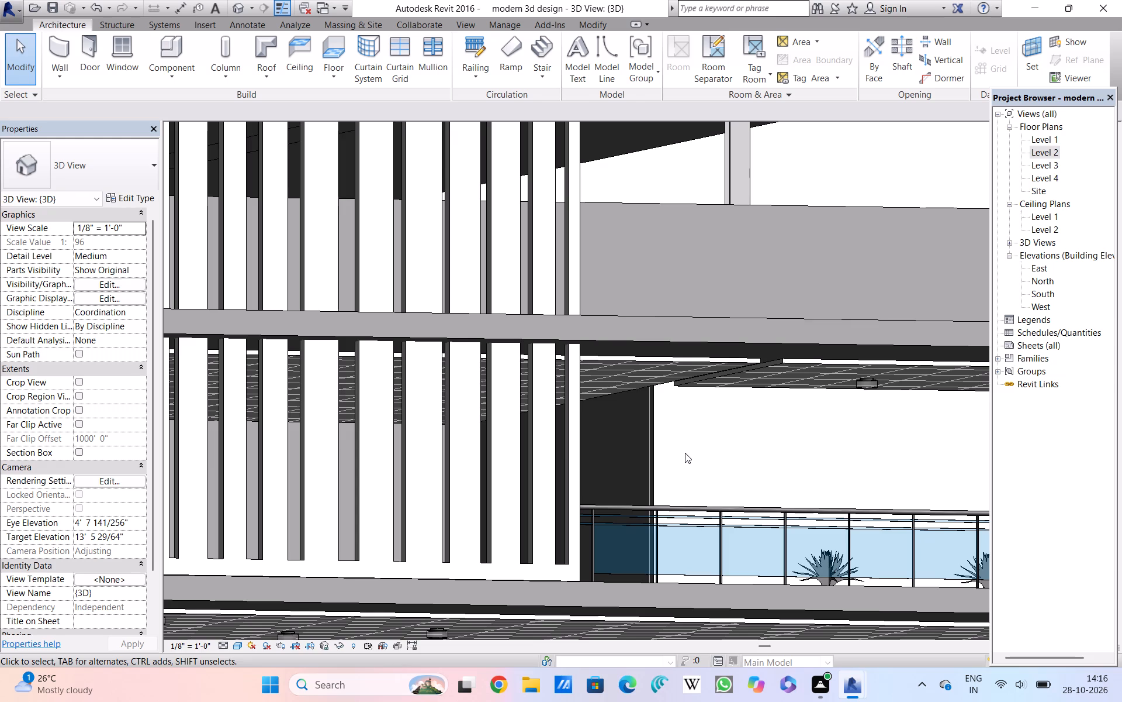
{"action": "scroll", "coordinate": [685, 453], "scroll_direction": "up", "scroll_amount": 3}
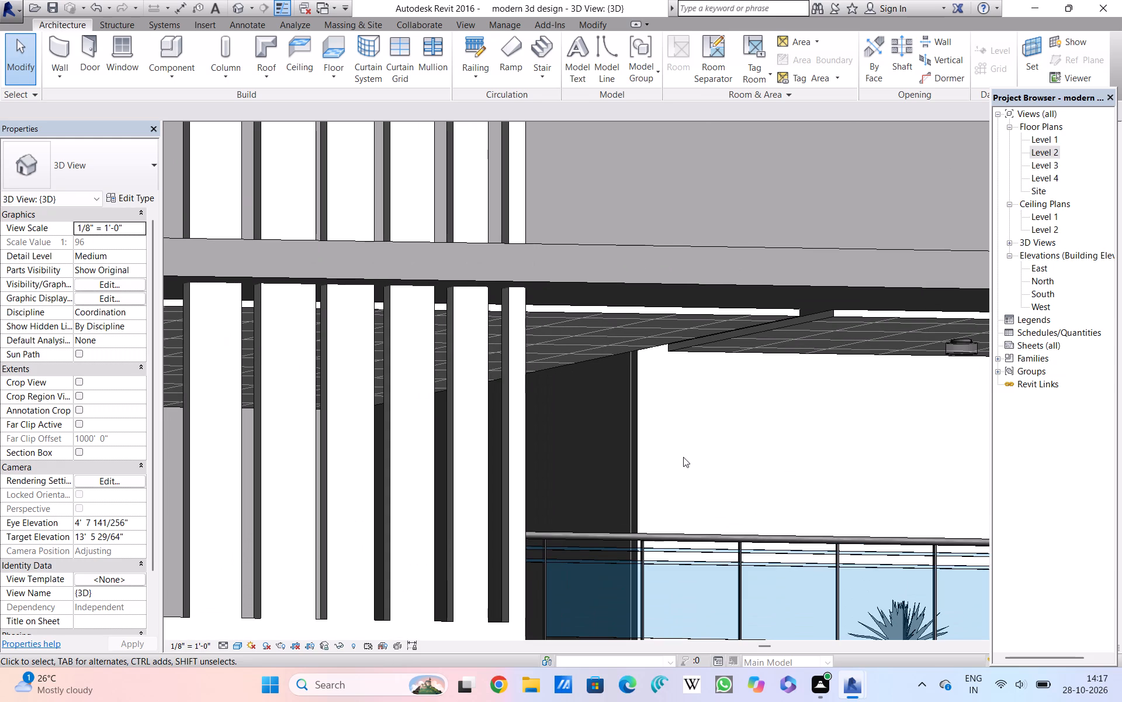
{"action": "scroll", "coordinate": [683, 457], "scroll_direction": "up", "scroll_amount": 3}
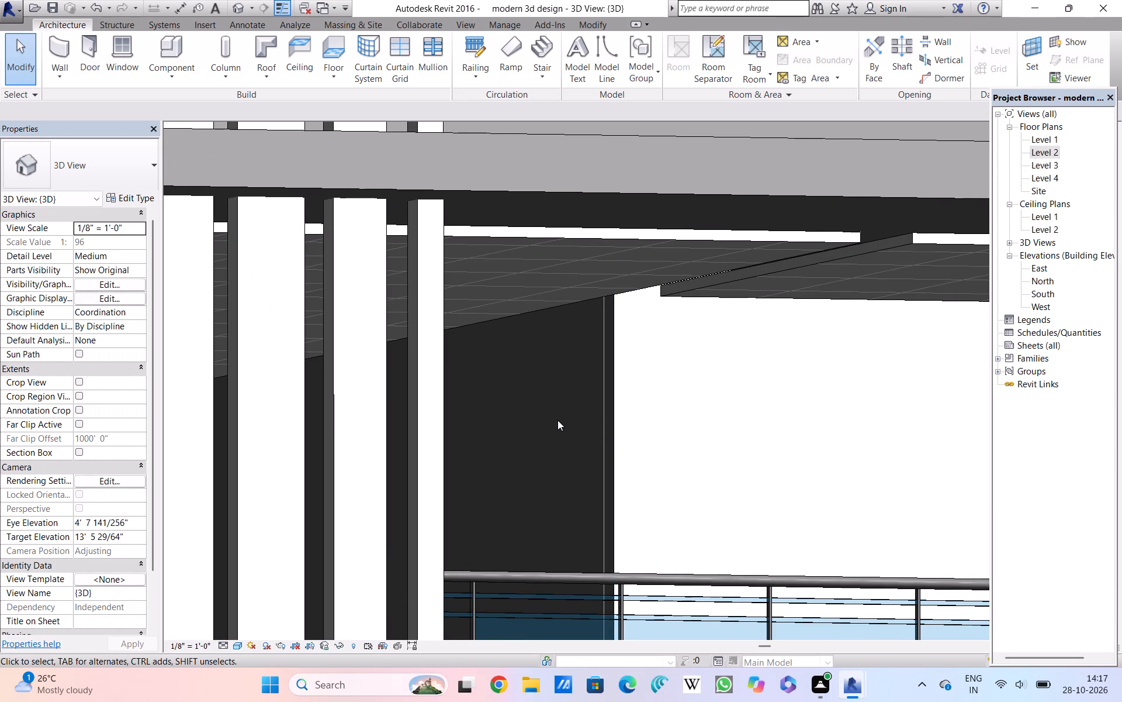
{"action": "scroll", "coordinate": [557, 422], "scroll_direction": "up", "scroll_amount": 3}
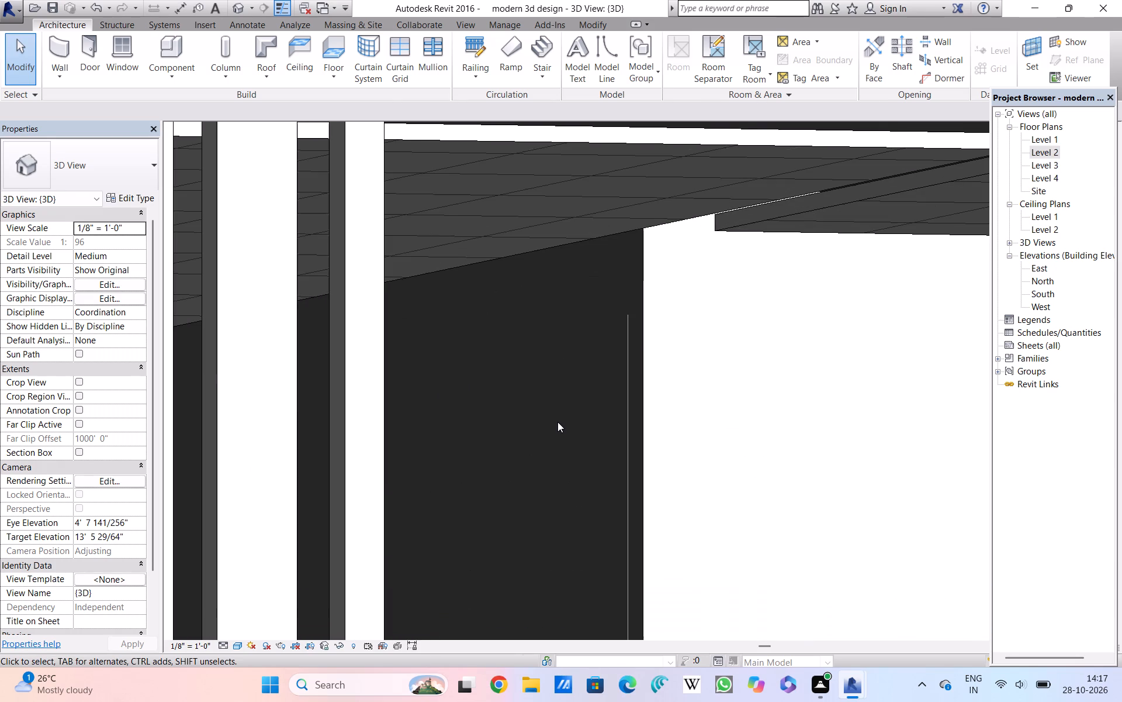
{"action": "scroll", "coordinate": [557, 422], "scroll_direction": "down", "scroll_amount": 2}
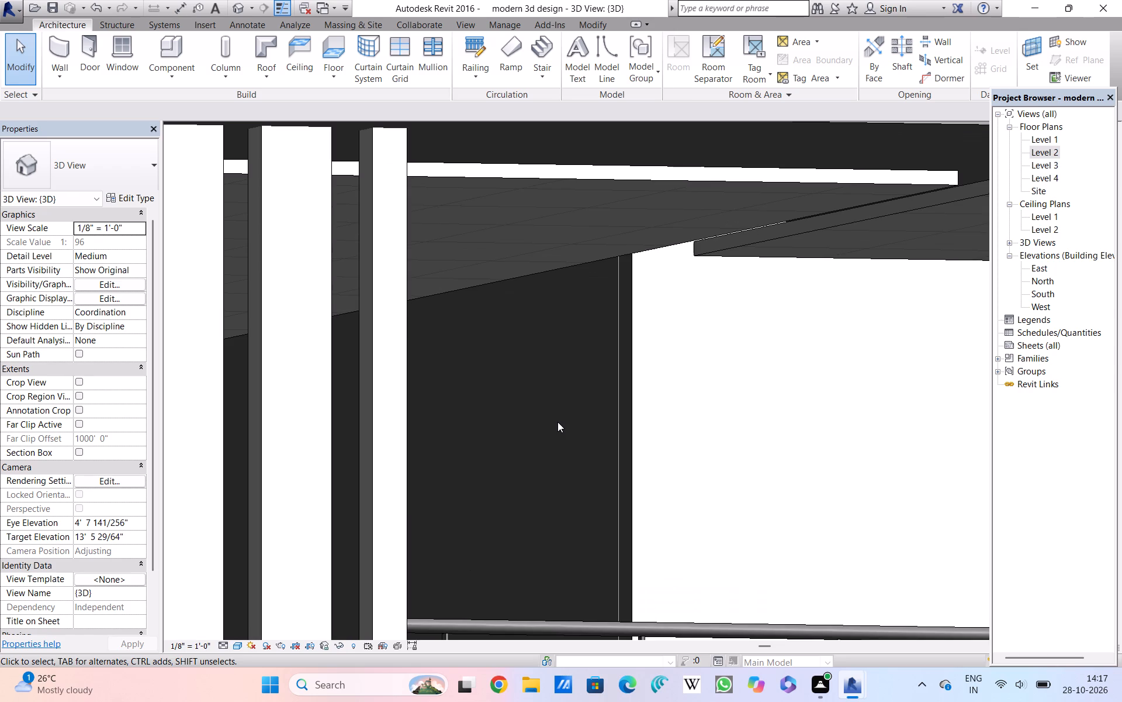
{"action": "scroll", "coordinate": [557, 422], "scroll_direction": "down", "scroll_amount": 6}
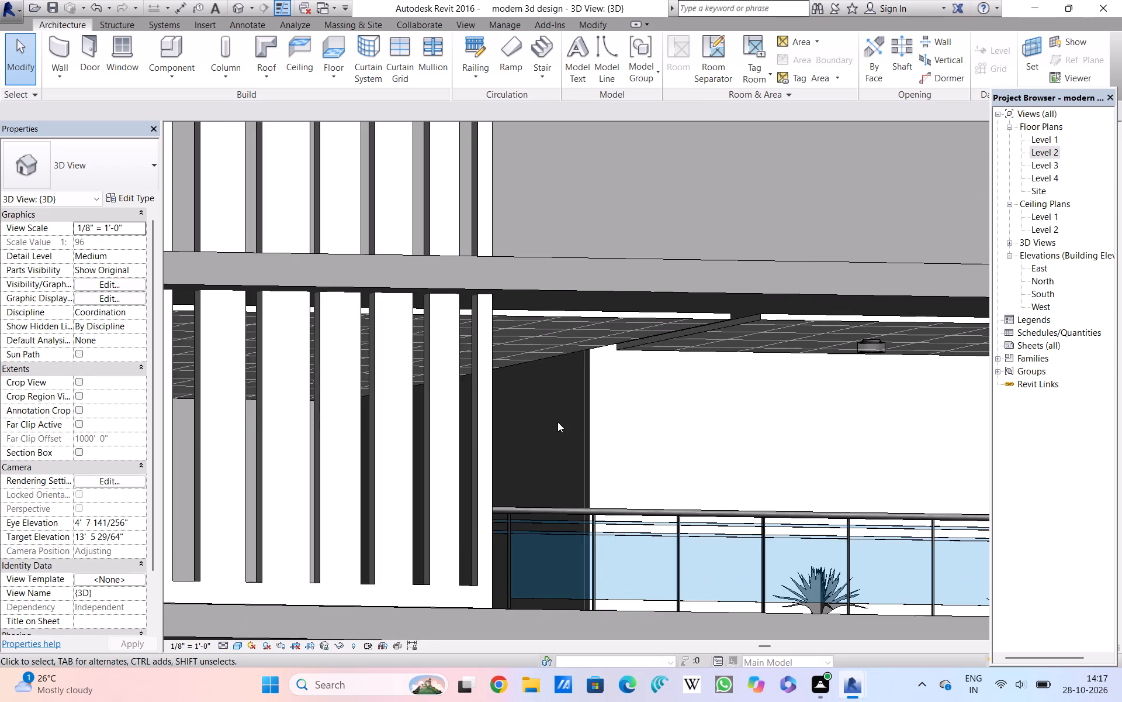
{"action": "scroll", "coordinate": [557, 422], "scroll_direction": "down", "scroll_amount": 2}
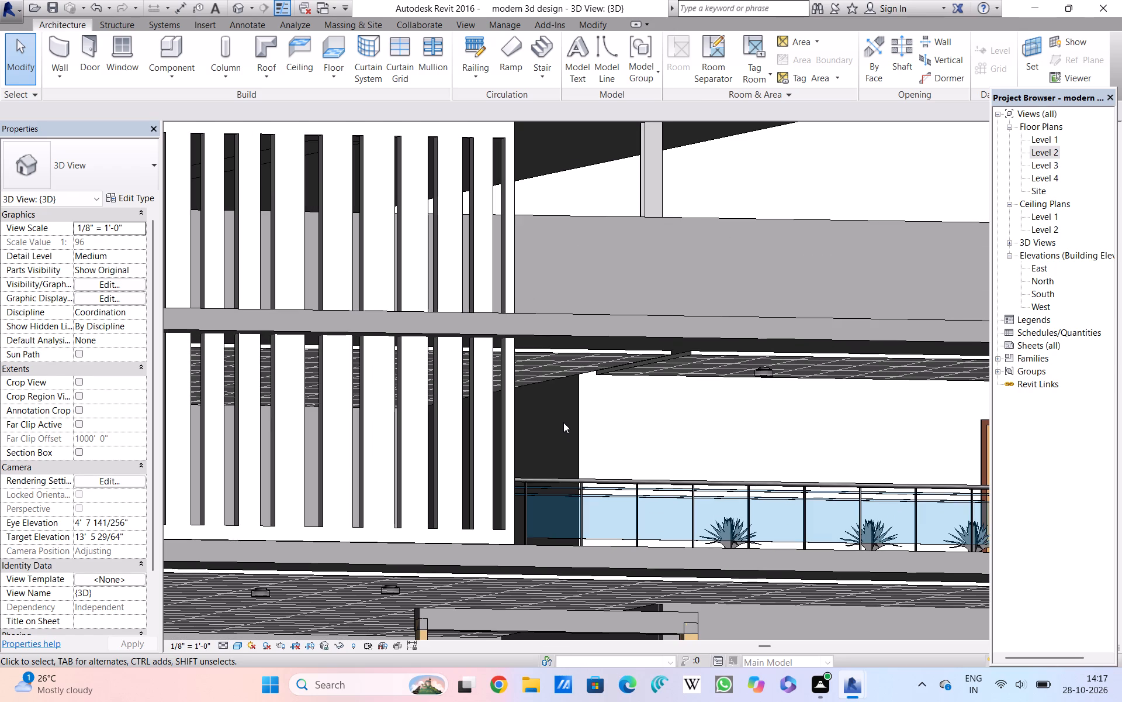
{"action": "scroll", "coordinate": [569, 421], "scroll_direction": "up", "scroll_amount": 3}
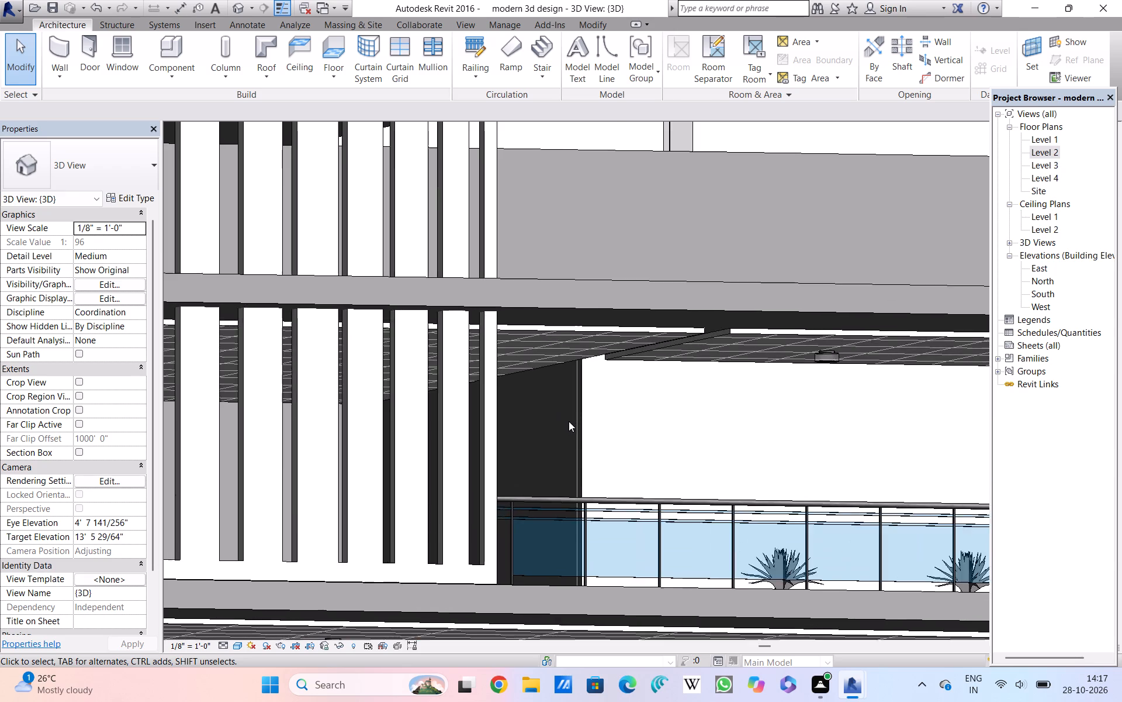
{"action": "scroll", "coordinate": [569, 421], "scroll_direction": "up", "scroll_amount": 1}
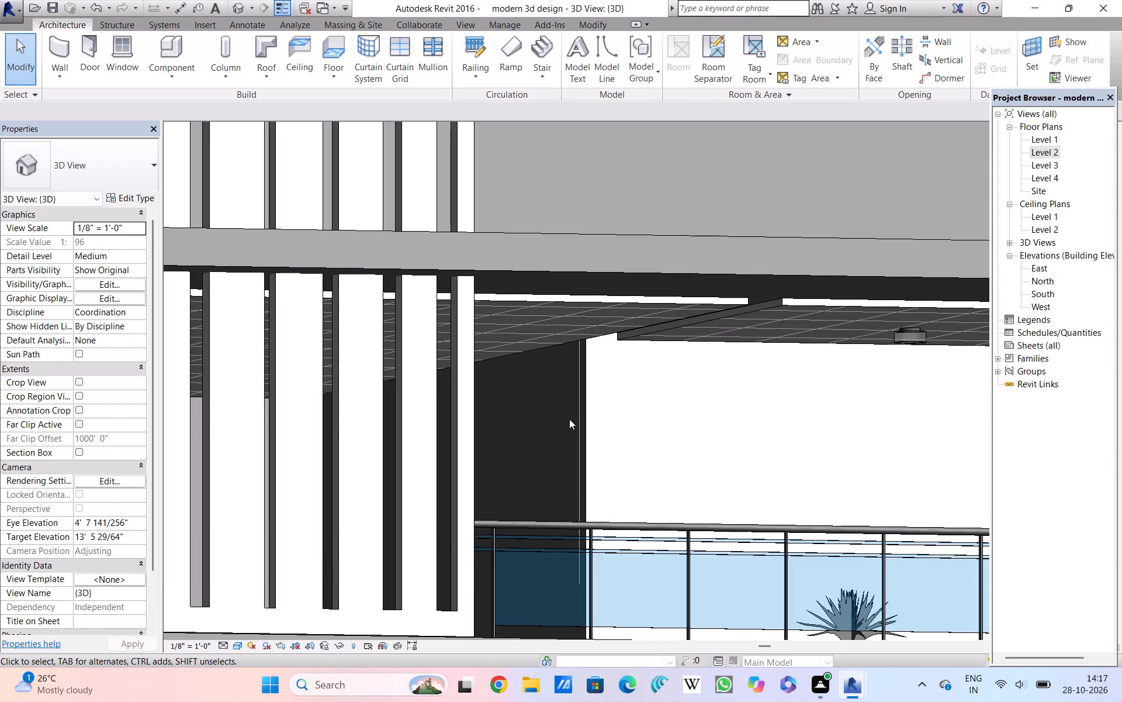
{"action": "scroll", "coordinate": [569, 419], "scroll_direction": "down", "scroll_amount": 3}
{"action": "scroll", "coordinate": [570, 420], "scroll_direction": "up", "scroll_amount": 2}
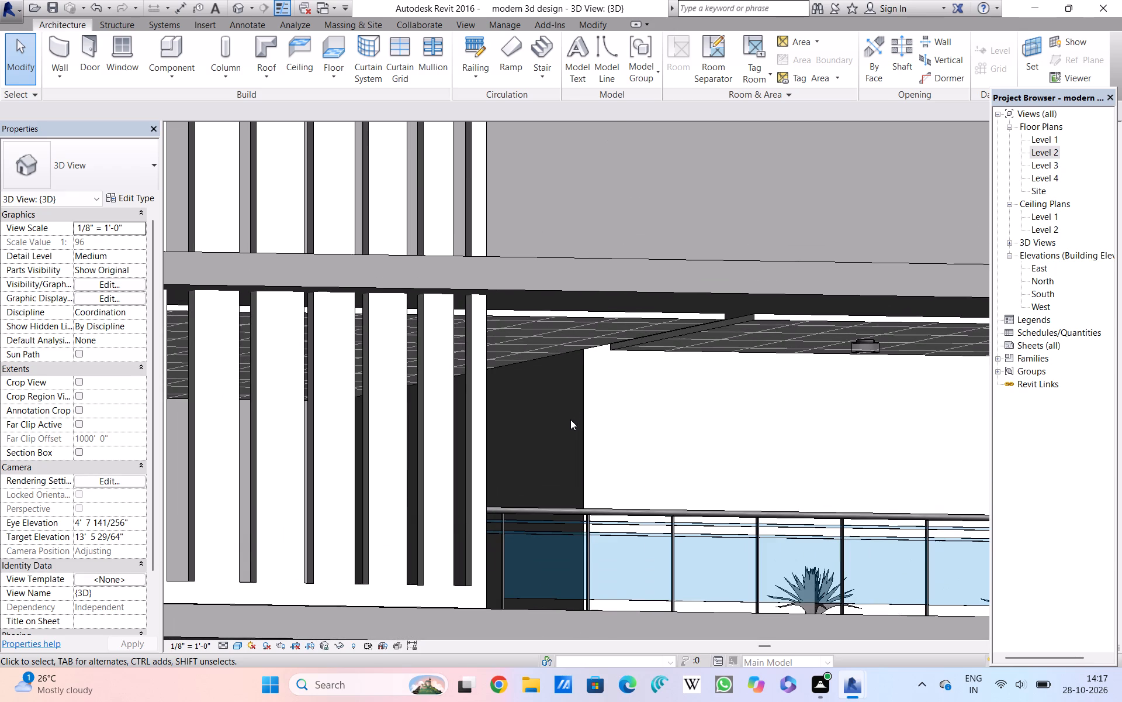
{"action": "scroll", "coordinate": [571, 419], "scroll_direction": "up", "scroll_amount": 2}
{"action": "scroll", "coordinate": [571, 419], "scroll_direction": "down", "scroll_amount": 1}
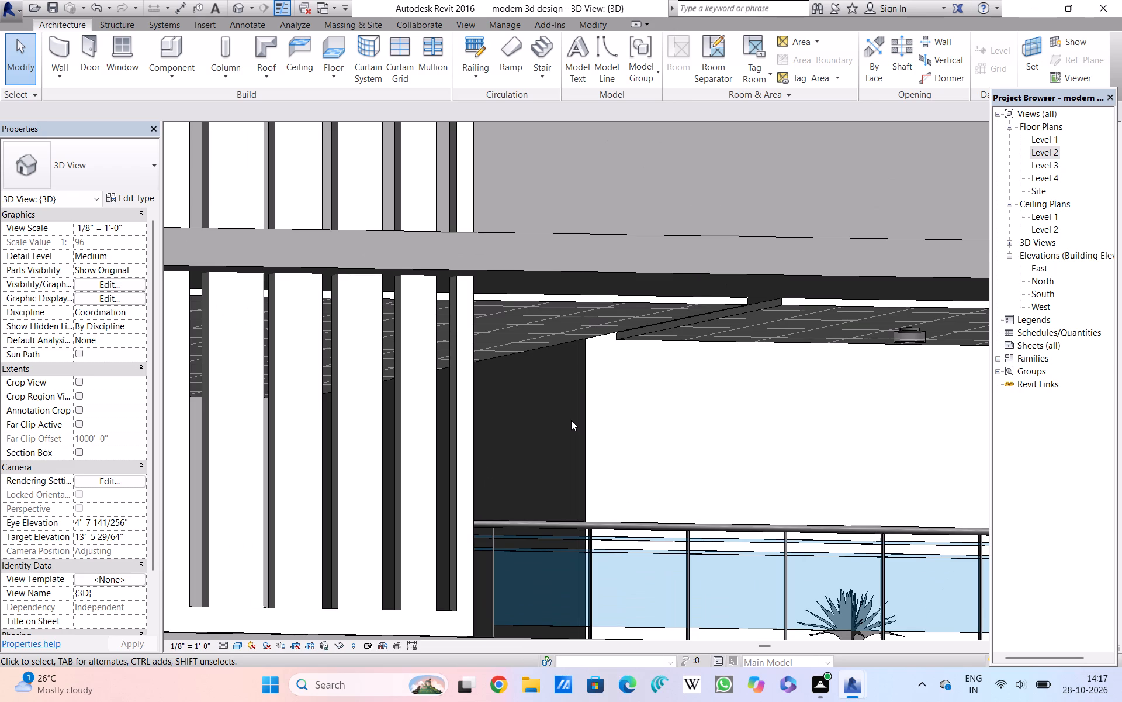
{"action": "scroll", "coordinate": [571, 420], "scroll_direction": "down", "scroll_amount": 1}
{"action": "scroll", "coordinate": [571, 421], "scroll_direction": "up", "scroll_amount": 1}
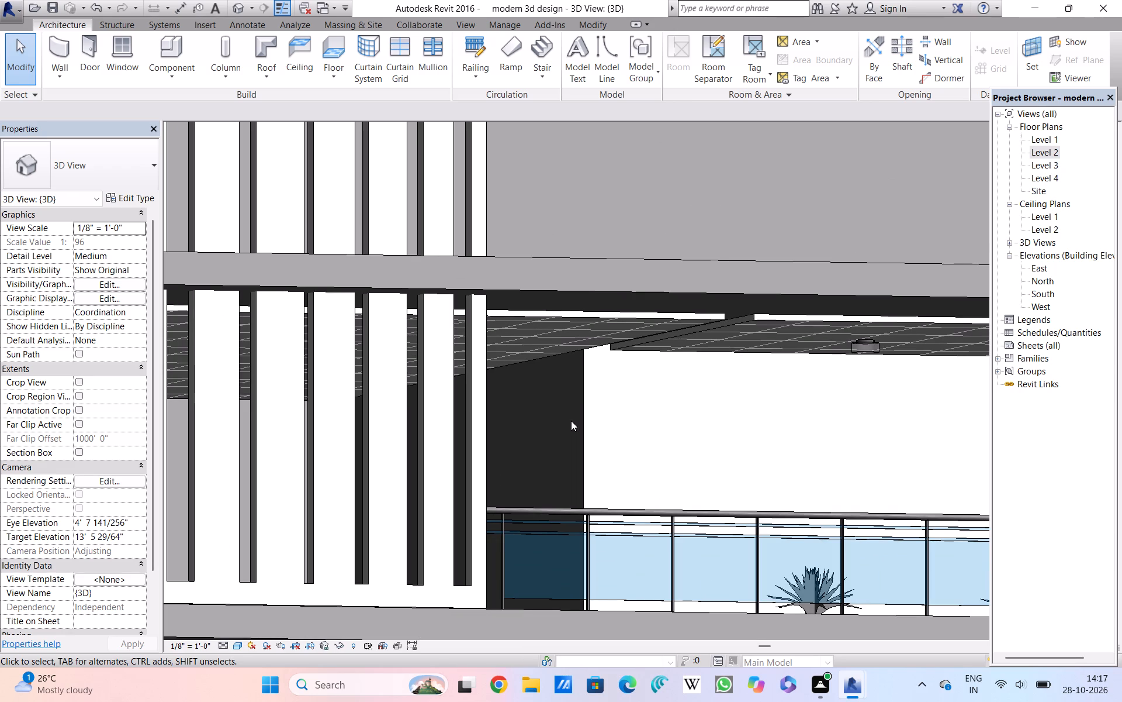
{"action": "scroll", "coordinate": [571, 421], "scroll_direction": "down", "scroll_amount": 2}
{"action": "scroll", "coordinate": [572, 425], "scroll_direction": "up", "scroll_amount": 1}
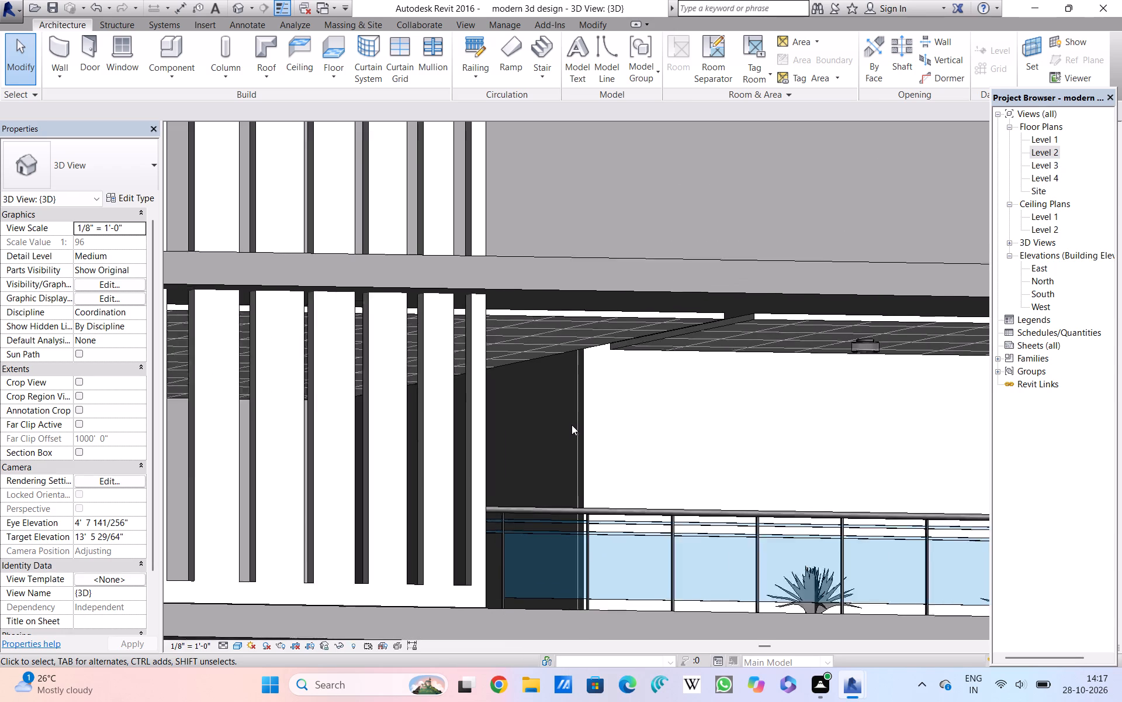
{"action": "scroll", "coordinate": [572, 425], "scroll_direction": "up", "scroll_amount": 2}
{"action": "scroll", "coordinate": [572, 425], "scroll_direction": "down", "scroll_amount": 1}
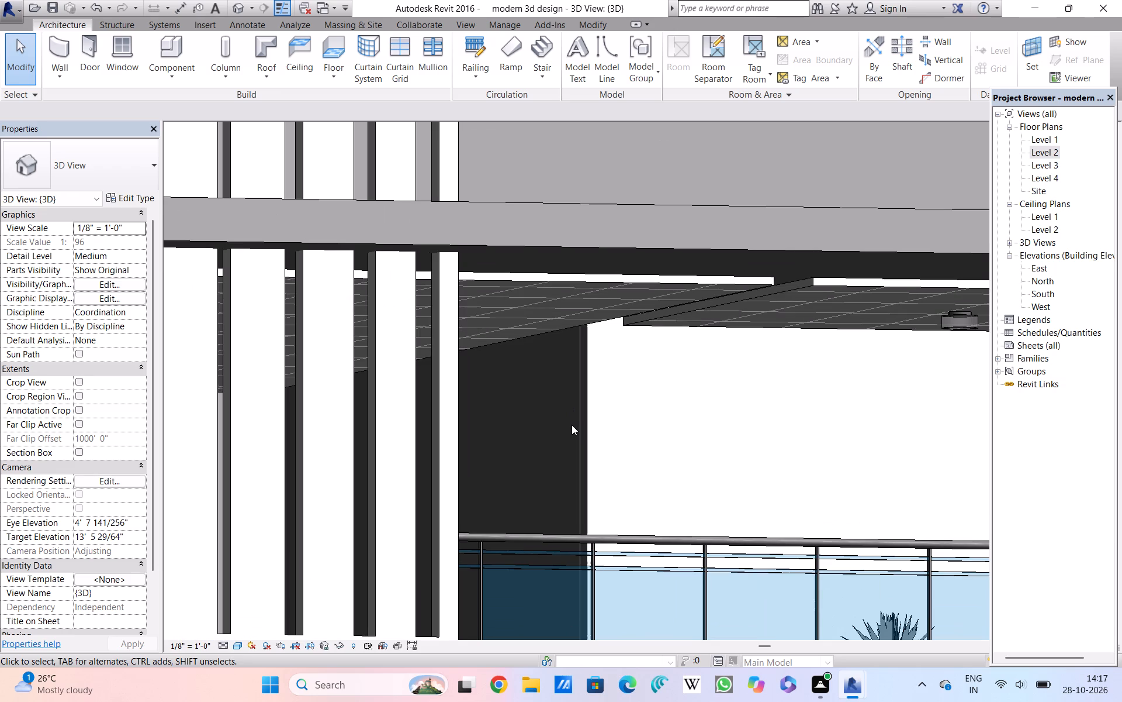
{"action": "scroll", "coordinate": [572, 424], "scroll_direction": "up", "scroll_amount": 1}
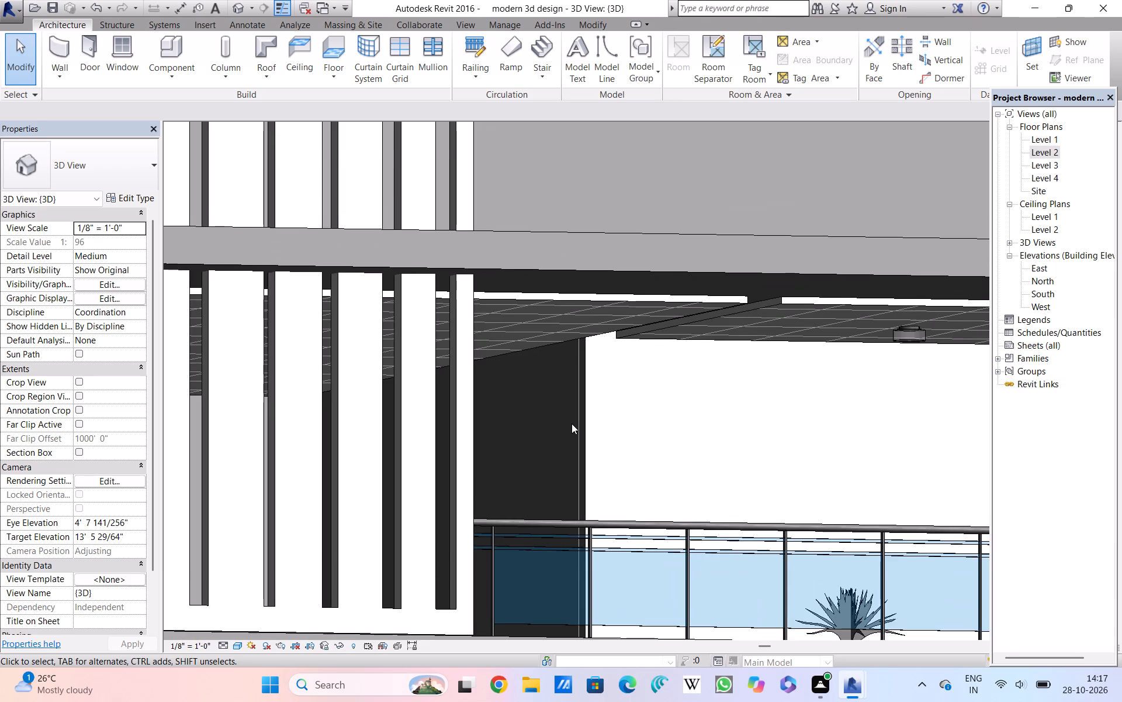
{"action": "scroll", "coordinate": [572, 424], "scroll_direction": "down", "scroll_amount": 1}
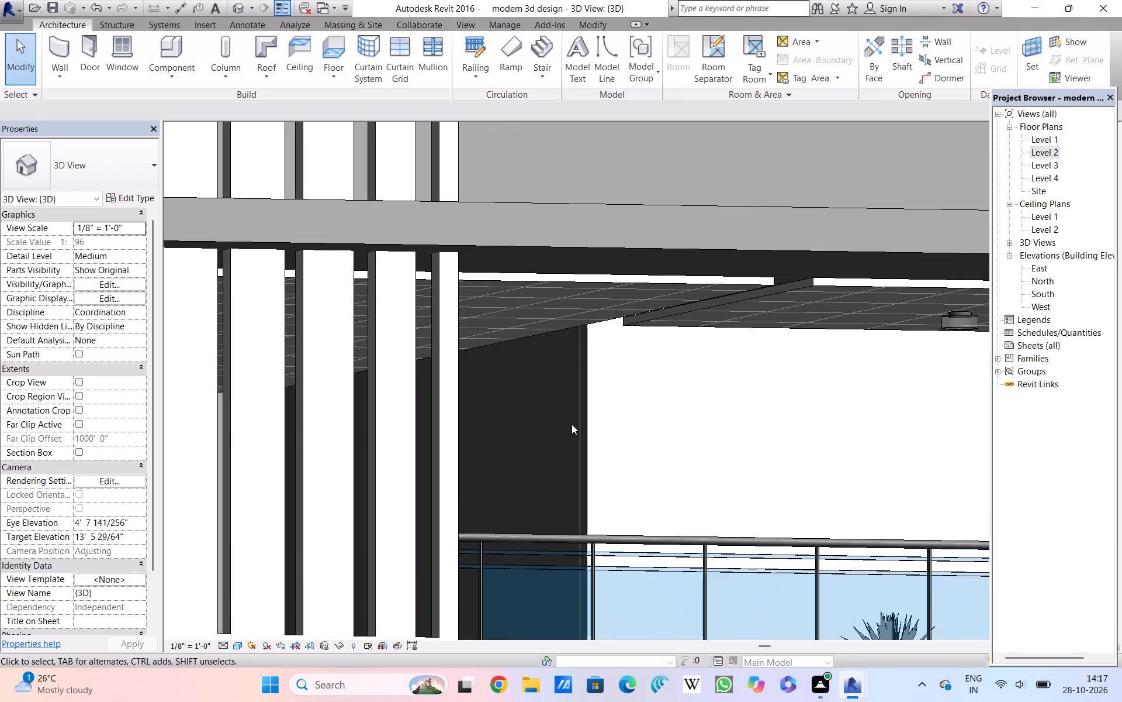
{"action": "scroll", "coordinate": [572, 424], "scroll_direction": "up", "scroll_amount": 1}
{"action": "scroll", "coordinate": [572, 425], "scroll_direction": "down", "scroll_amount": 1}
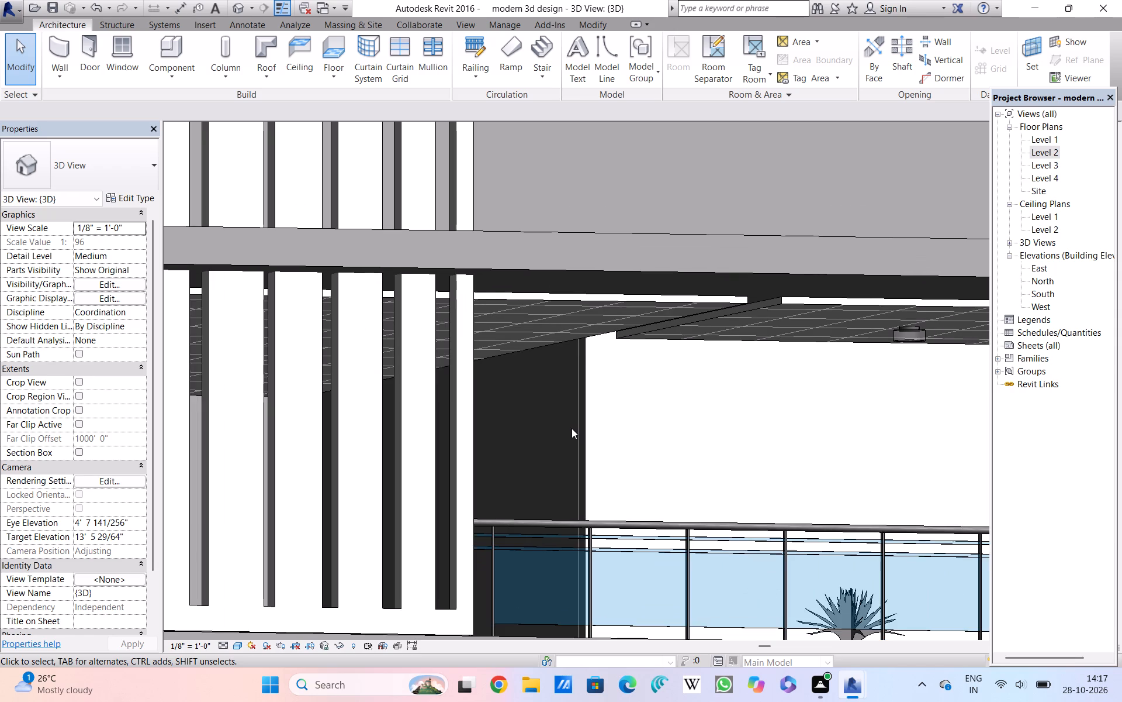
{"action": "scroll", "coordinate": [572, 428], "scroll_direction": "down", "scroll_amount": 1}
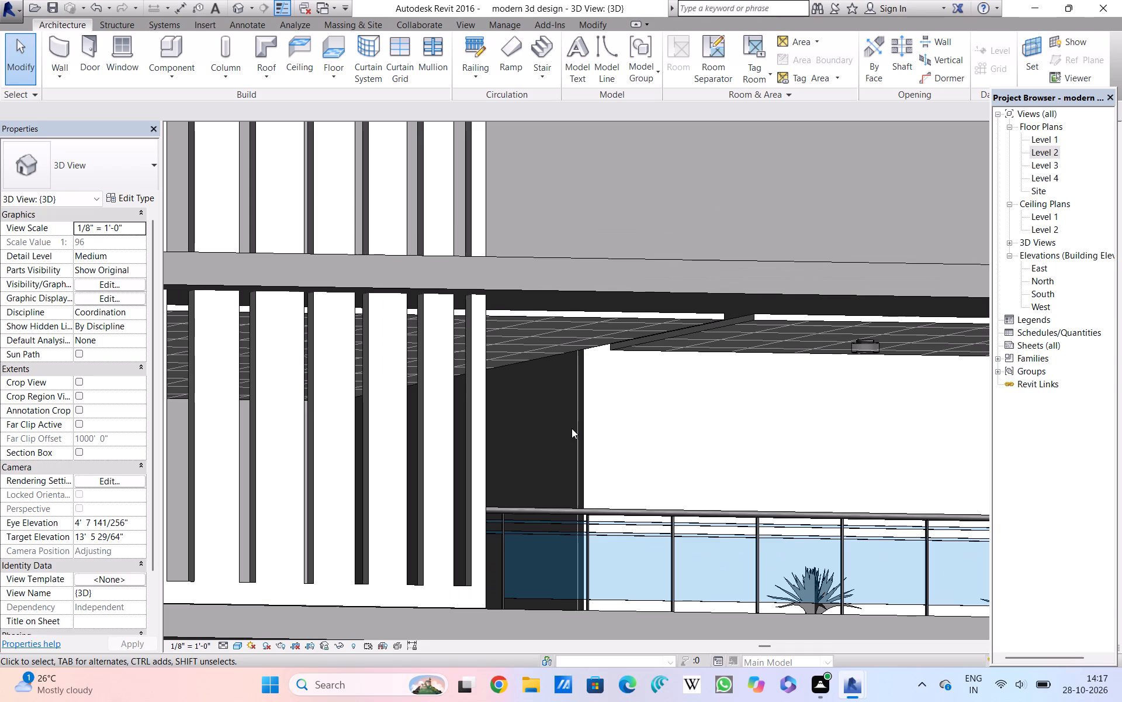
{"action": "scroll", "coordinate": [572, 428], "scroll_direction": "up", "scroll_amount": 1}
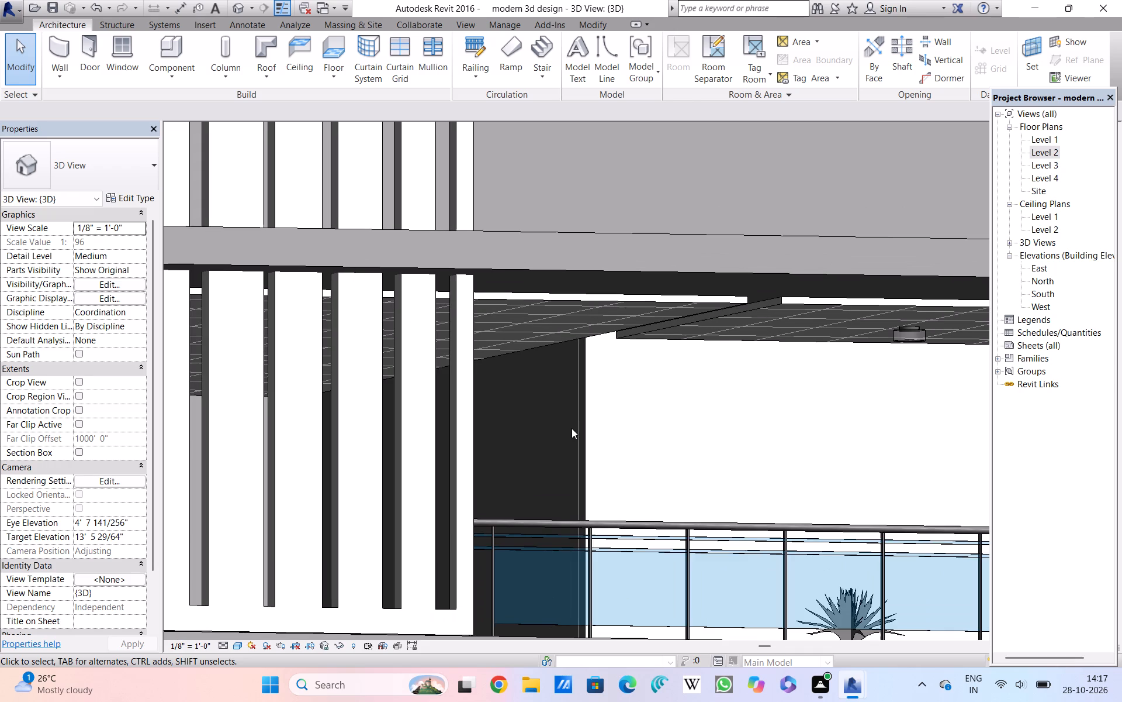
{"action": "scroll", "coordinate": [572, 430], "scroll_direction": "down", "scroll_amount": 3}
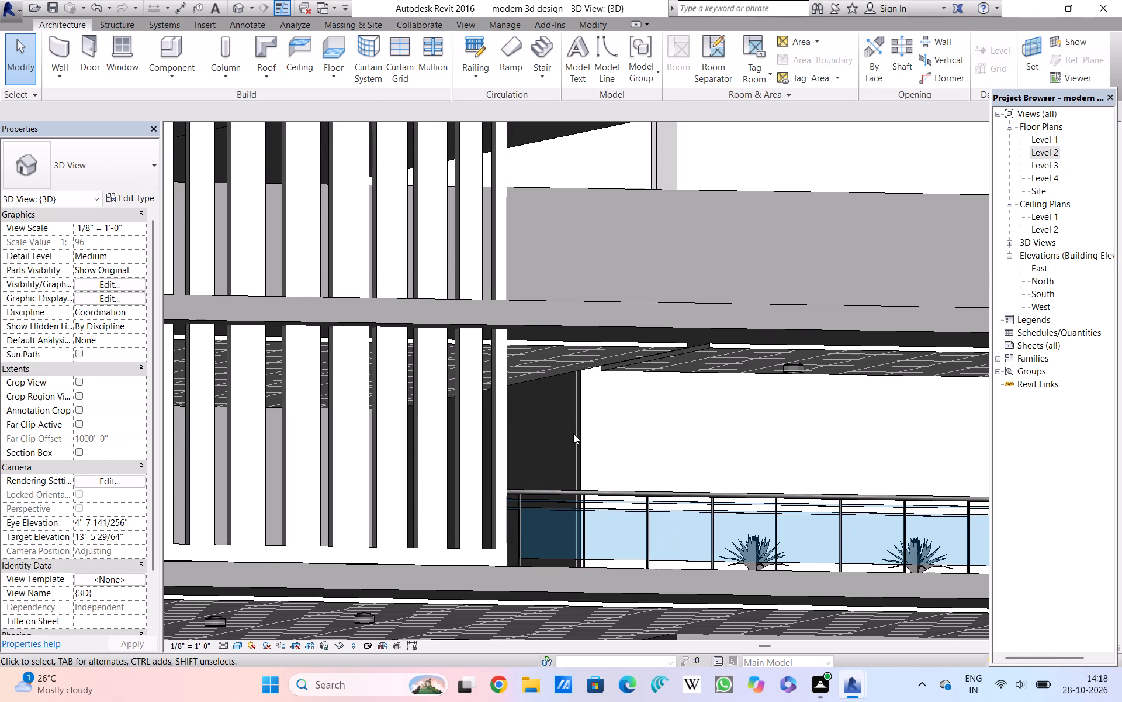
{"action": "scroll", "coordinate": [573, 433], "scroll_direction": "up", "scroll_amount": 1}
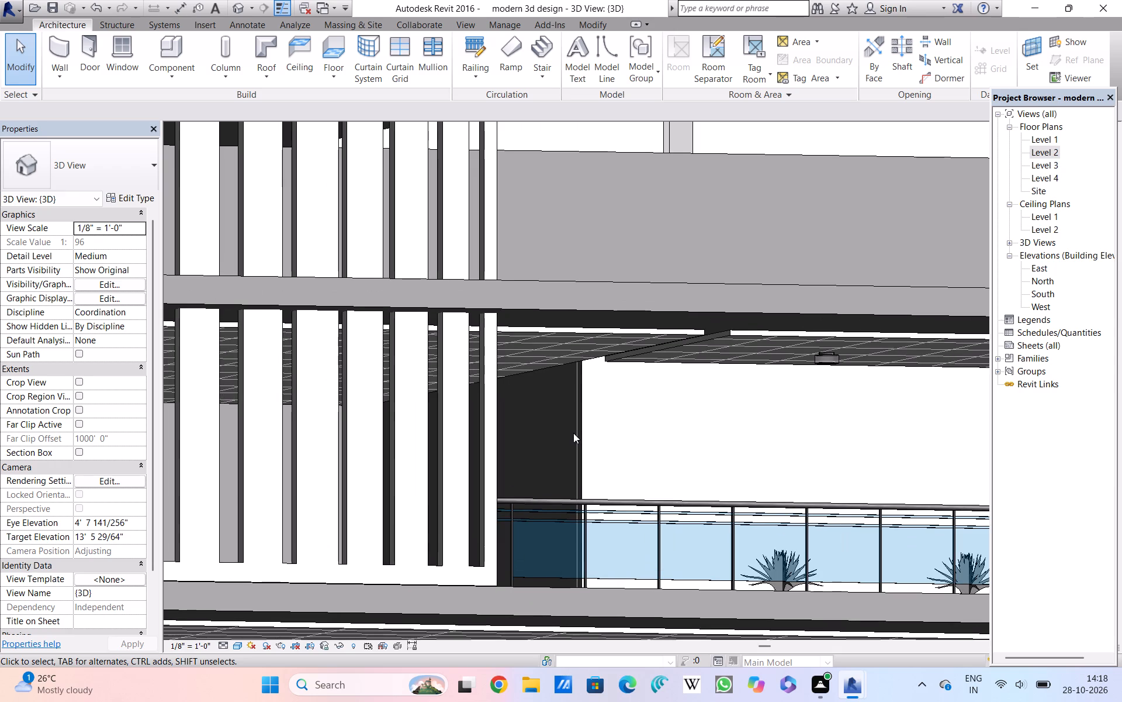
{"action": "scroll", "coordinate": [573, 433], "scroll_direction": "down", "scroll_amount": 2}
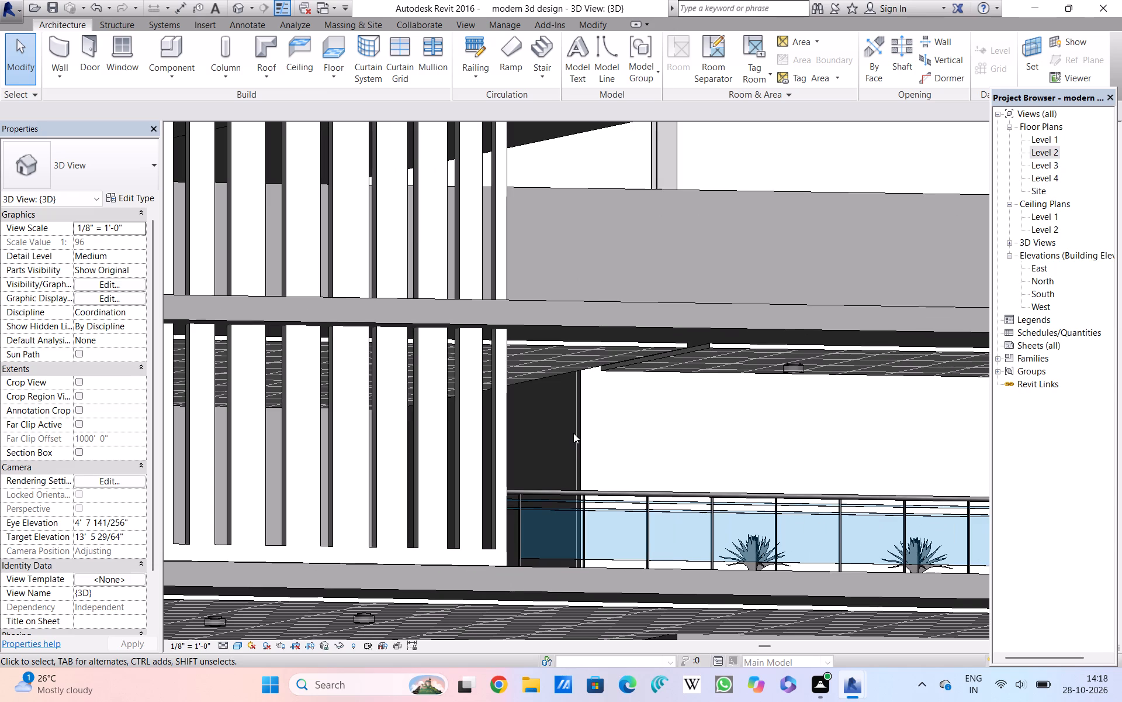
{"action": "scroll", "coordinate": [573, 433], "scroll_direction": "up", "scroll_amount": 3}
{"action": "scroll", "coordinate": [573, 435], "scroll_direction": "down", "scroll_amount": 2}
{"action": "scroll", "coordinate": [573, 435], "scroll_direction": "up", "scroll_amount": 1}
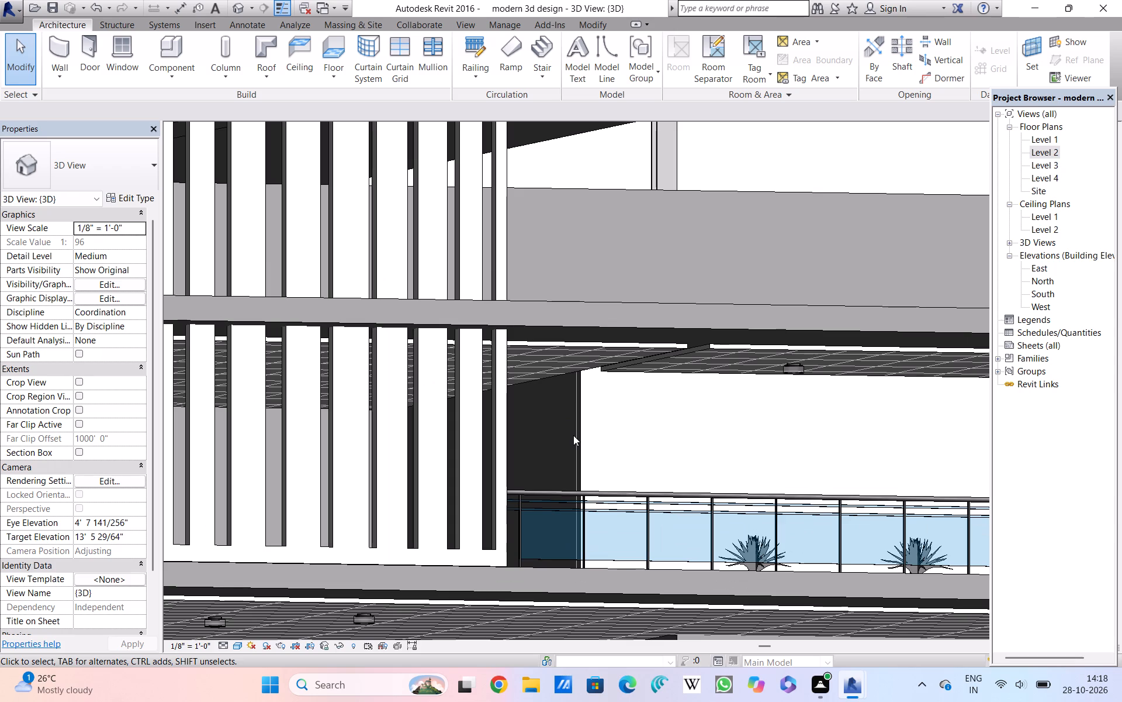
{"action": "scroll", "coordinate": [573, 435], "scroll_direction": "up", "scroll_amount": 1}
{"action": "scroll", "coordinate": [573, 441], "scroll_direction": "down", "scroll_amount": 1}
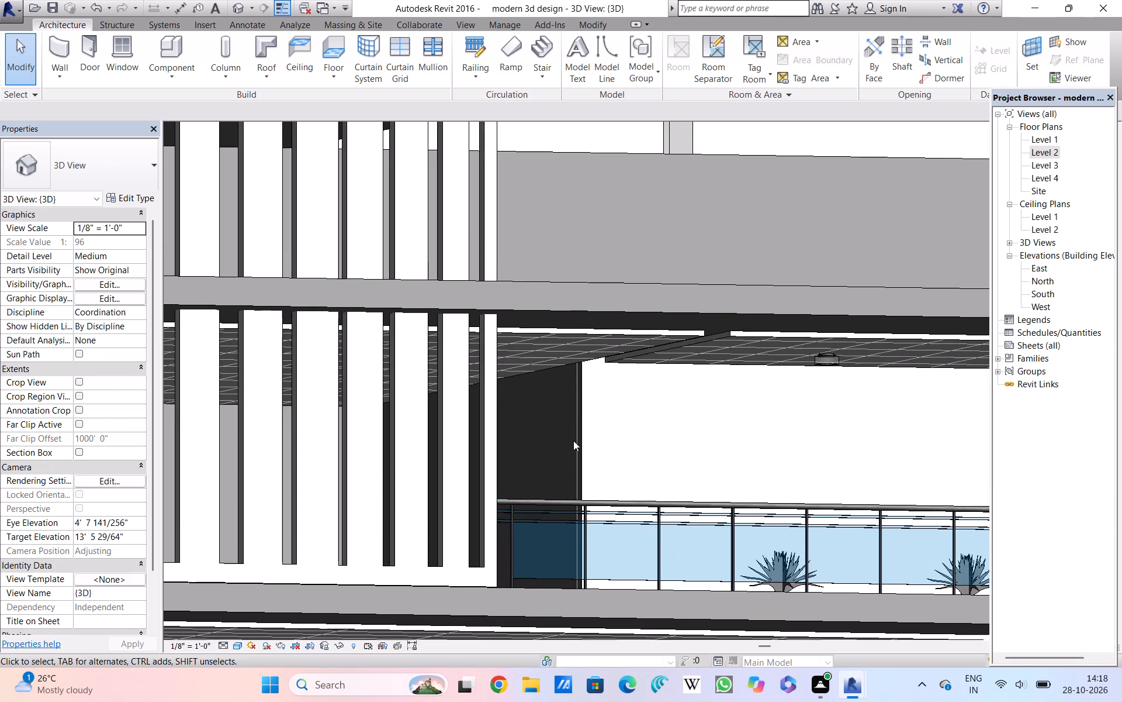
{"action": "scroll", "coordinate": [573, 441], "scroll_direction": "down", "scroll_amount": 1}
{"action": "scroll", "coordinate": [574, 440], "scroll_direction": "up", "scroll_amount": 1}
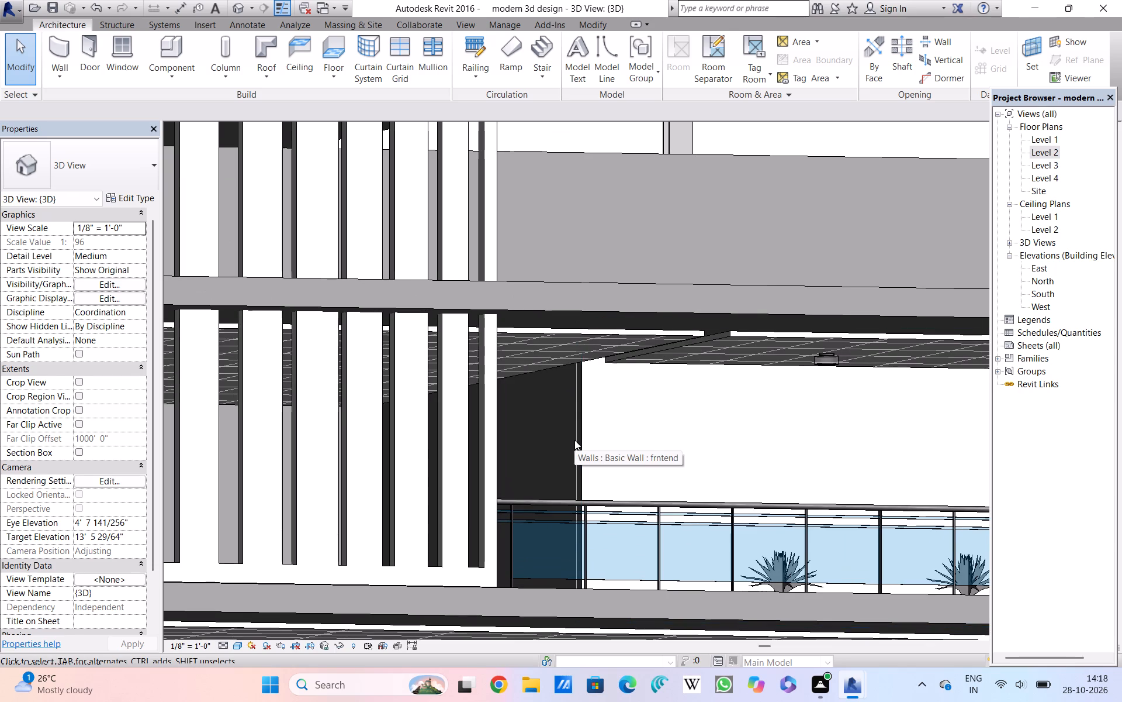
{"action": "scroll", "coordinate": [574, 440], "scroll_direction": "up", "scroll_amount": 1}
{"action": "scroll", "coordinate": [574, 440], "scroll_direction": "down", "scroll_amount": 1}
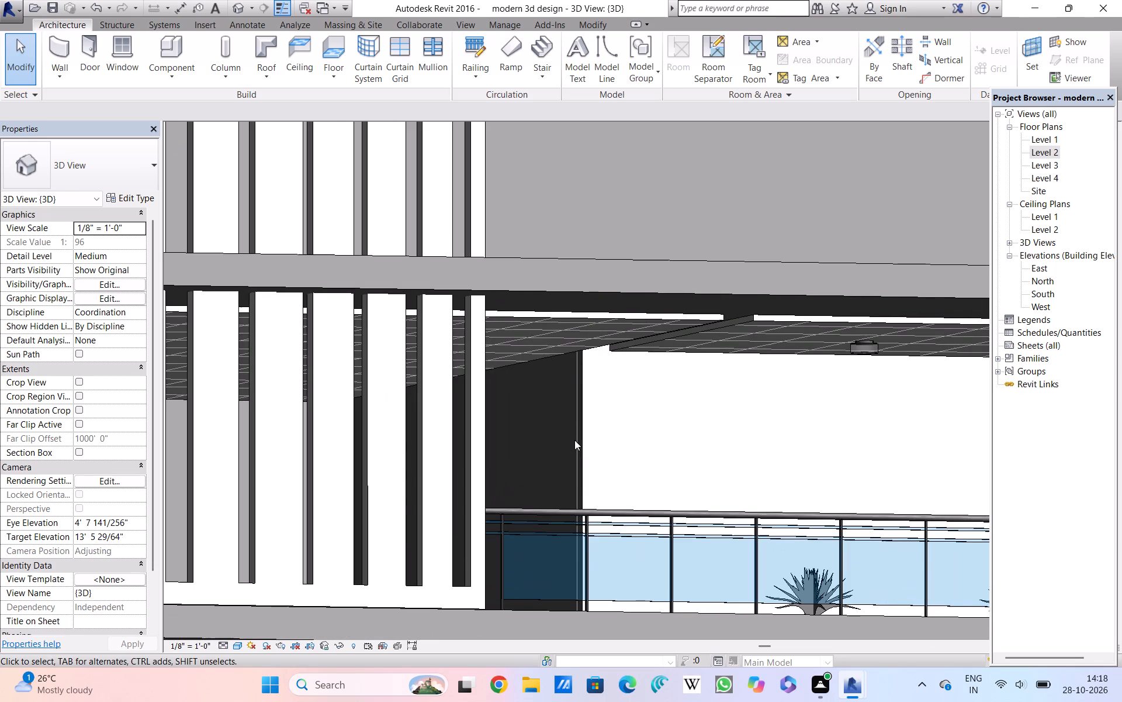
Examine the narrow vertical edge strip of the dark balcony side wall up close where it borders the white back wall.
{"action": "scroll", "coordinate": [574, 440], "scroll_direction": "down", "scroll_amount": 1}
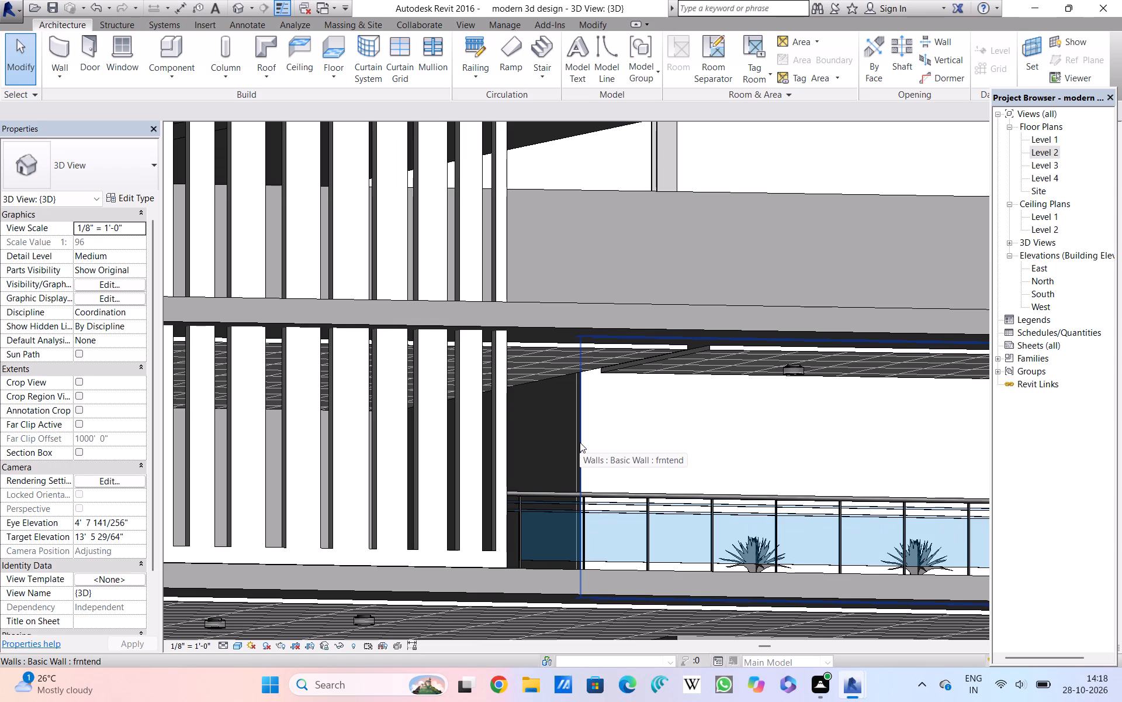
{"action": "scroll", "coordinate": [580, 442], "scroll_direction": "down", "scroll_amount": 1}
{"action": "scroll", "coordinate": [580, 452], "scroll_direction": "up", "scroll_amount": 3}
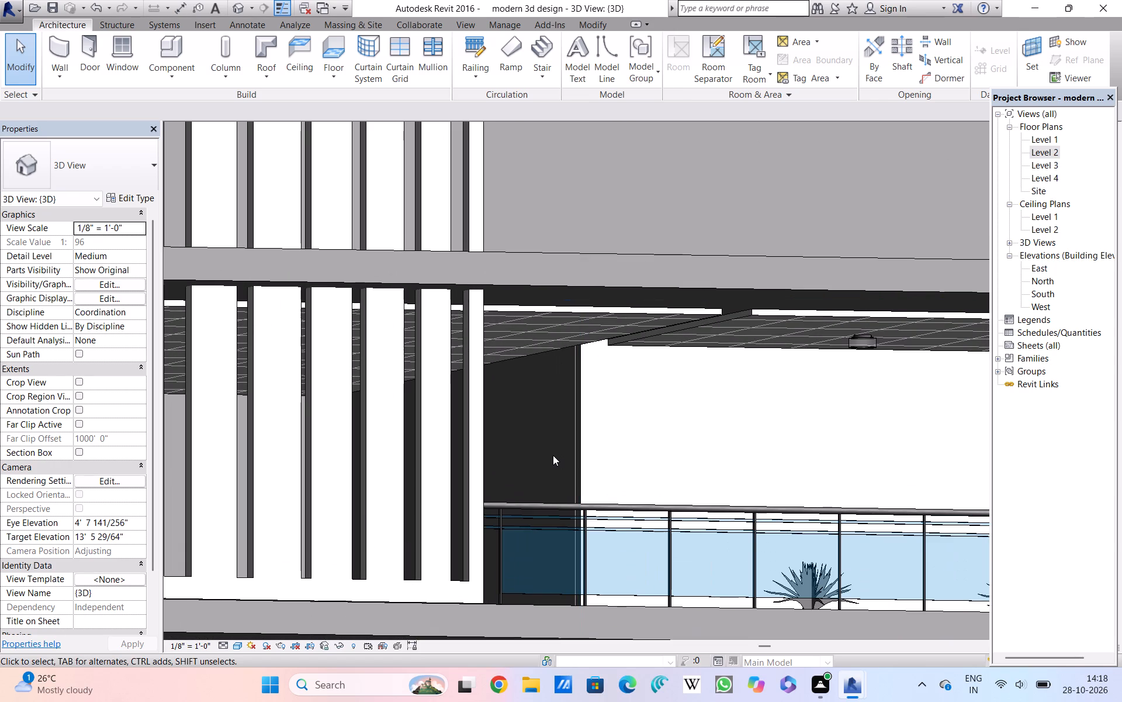
{"action": "scroll", "coordinate": [553, 455], "scroll_direction": "up", "scroll_amount": 7}
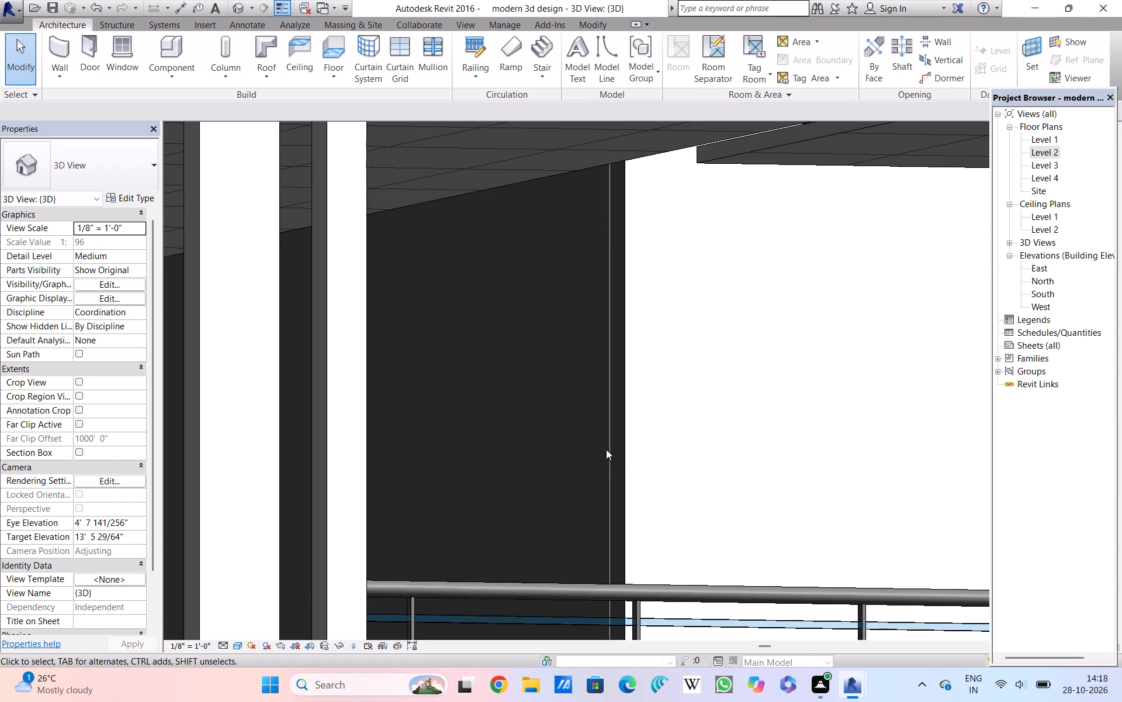
{"action": "scroll", "coordinate": [606, 449], "scroll_direction": "up", "scroll_amount": 6}
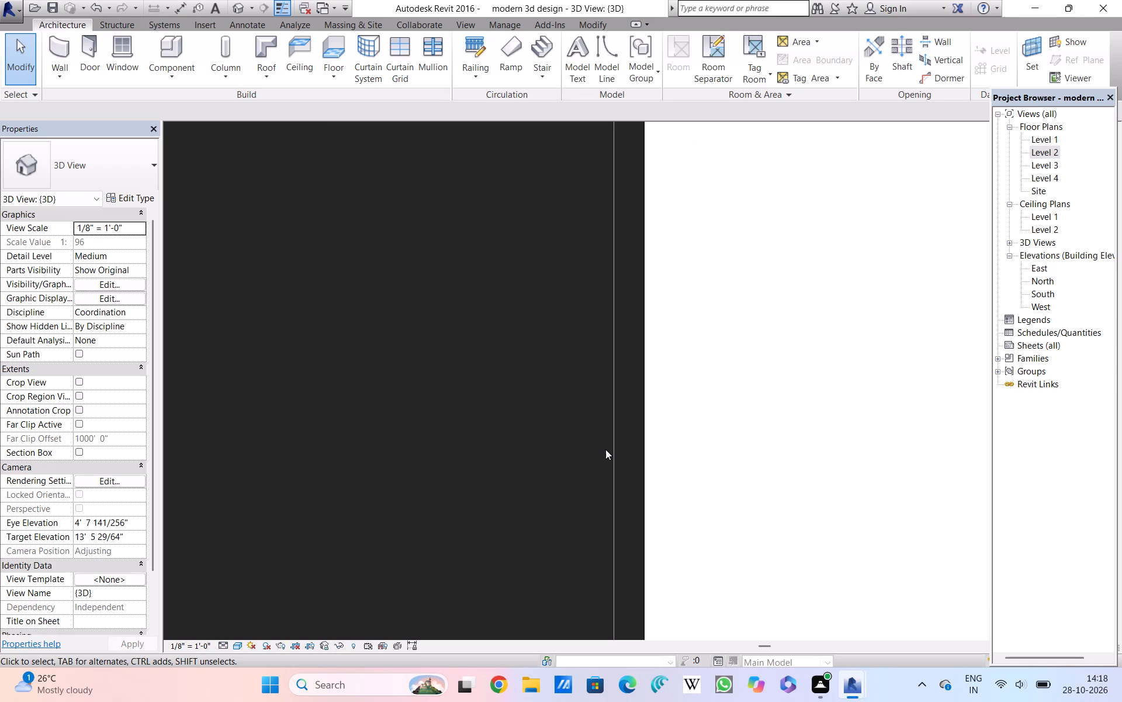
{"action": "scroll", "coordinate": [605, 449], "scroll_direction": "up", "scroll_amount": 2}
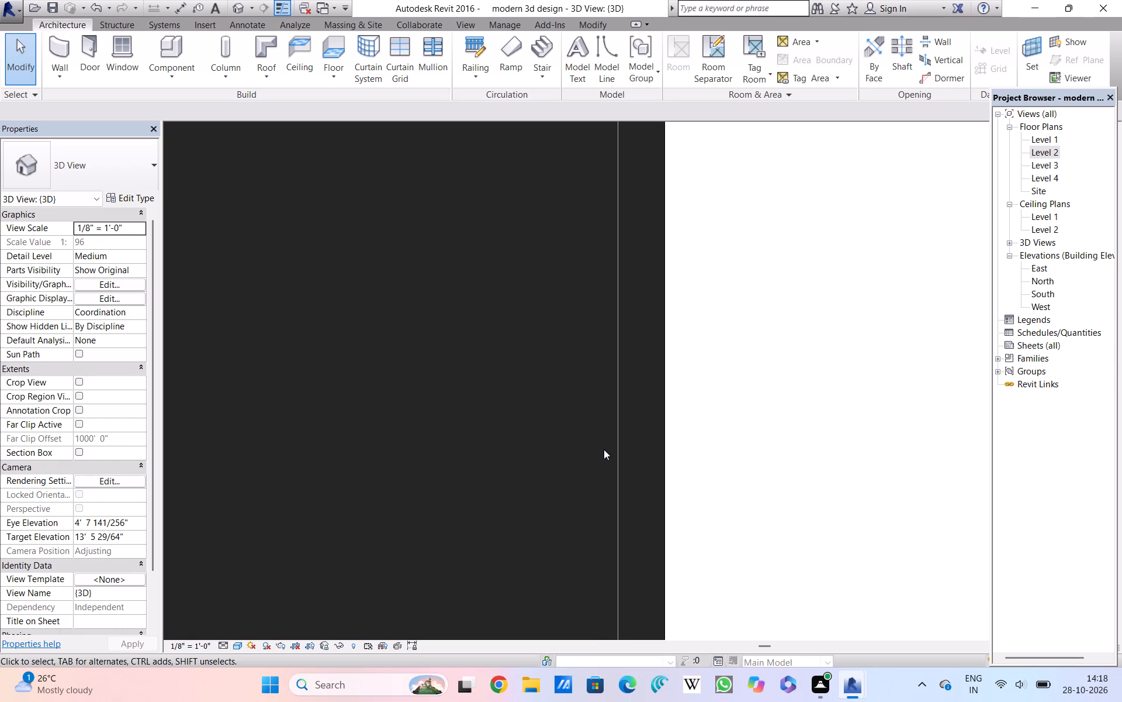
{"action": "scroll", "coordinate": [604, 449], "scroll_direction": "down", "scroll_amount": 5}
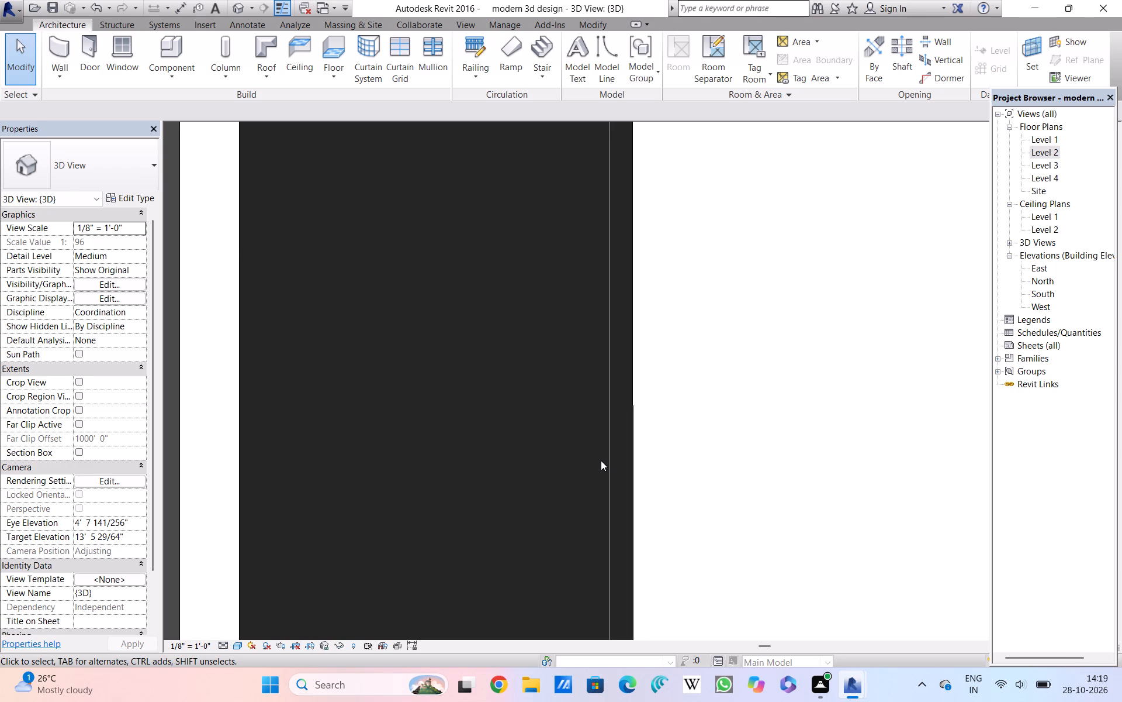
Inspect the dark balcony side wall in relation to the gridded ceiling, ceiling beam, slats and railing handrail.
{"action": "scroll", "coordinate": [601, 460], "scroll_direction": "down", "scroll_amount": 2}
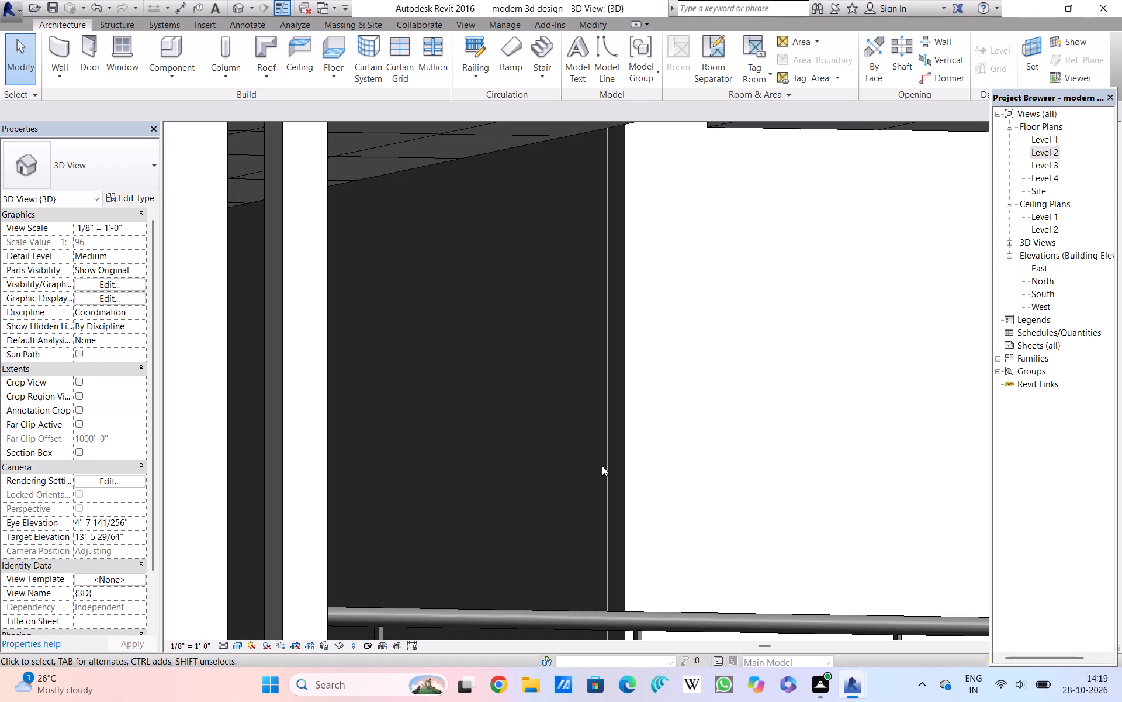
{"action": "scroll", "coordinate": [604, 460], "scroll_direction": "down", "scroll_amount": 2}
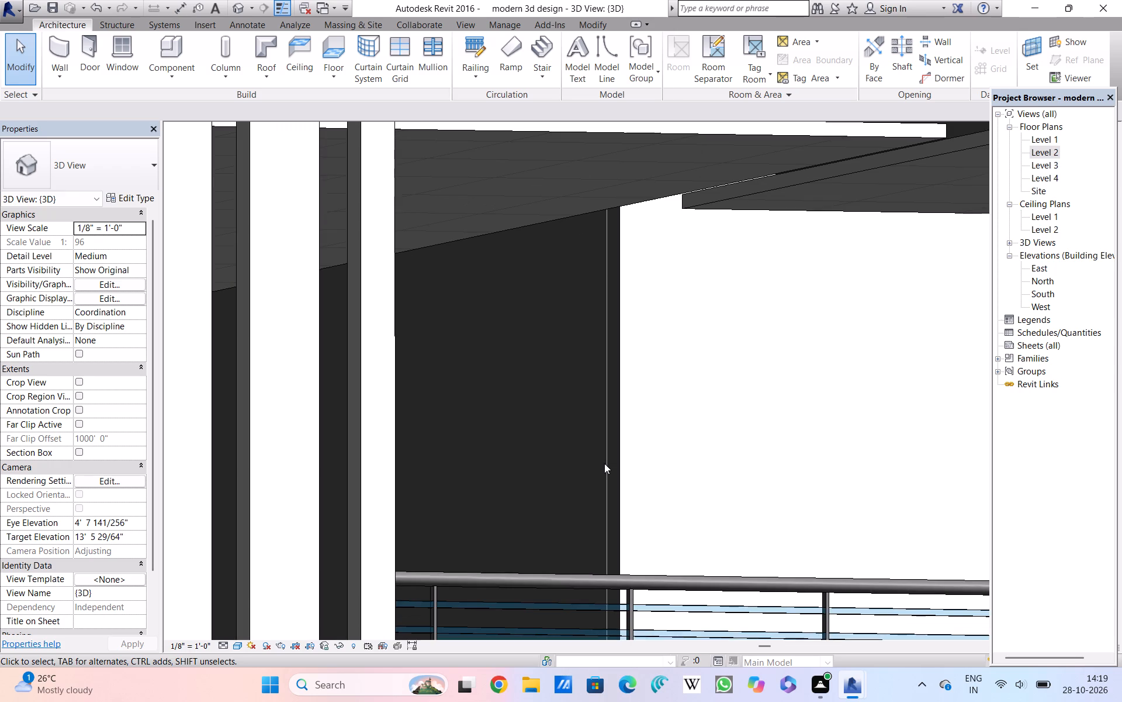
{"action": "scroll", "coordinate": [604, 463], "scroll_direction": "up", "scroll_amount": 1}
{"action": "scroll", "coordinate": [604, 463], "scroll_direction": "down", "scroll_amount": 2}
{"action": "scroll", "coordinate": [604, 464], "scroll_direction": "up", "scroll_amount": 1}
{"action": "scroll", "coordinate": [604, 463], "scroll_direction": "down", "scroll_amount": 1}
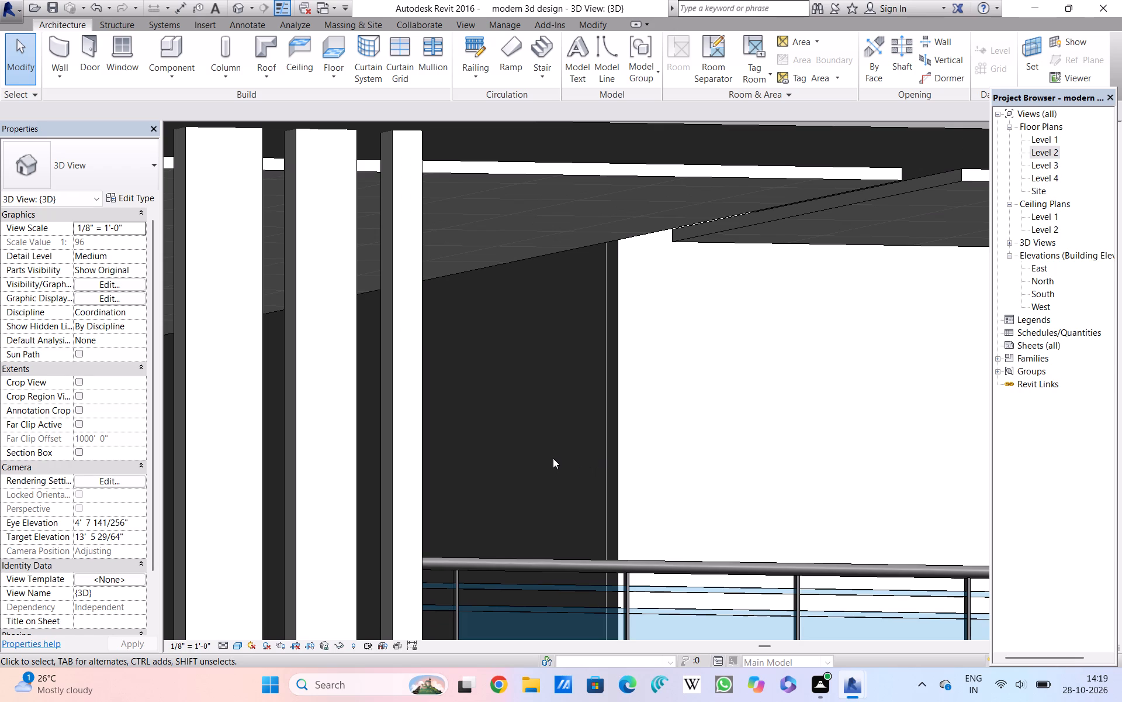
{"action": "scroll", "coordinate": [553, 458], "scroll_direction": "up", "scroll_amount": 3}
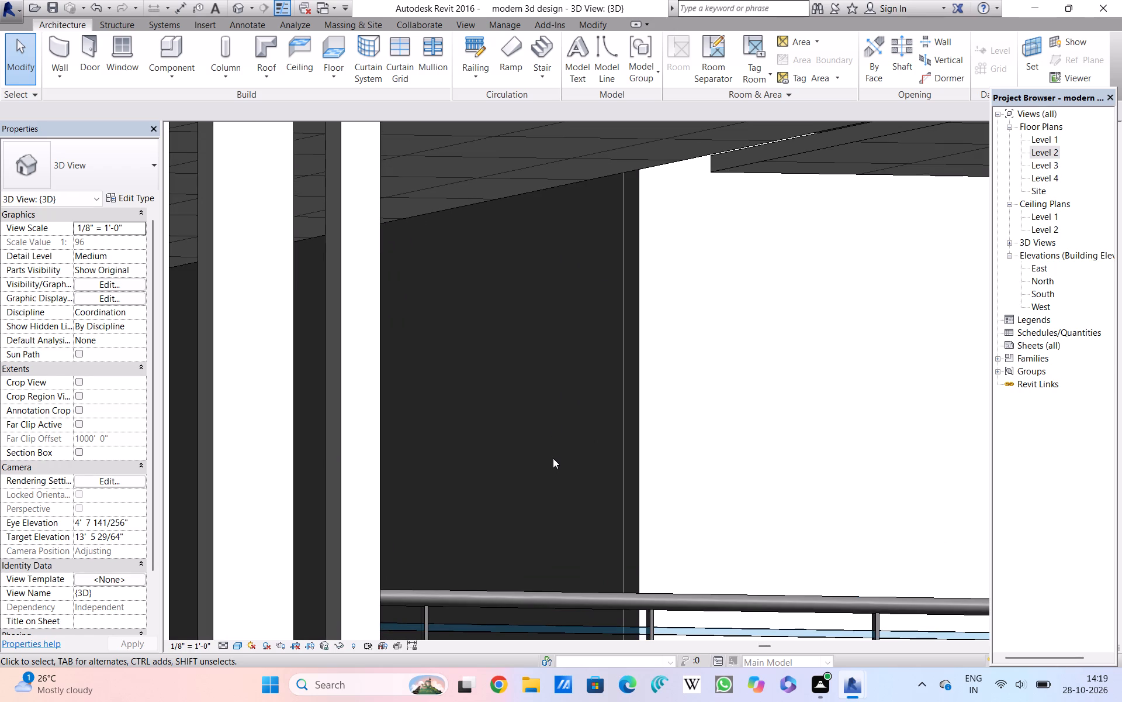
{"action": "scroll", "coordinate": [553, 458], "scroll_direction": "down", "scroll_amount": 1}
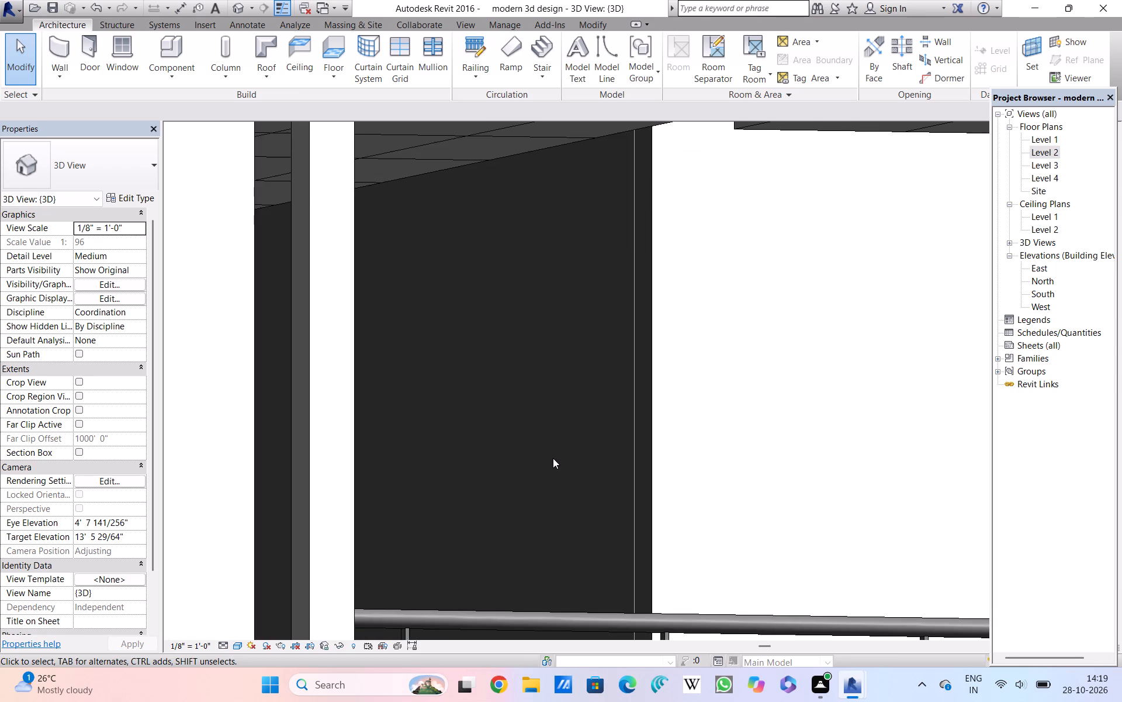
{"action": "scroll", "coordinate": [553, 458], "scroll_direction": "up", "scroll_amount": 1}
{"action": "scroll", "coordinate": [553, 458], "scroll_direction": "down", "scroll_amount": 4}
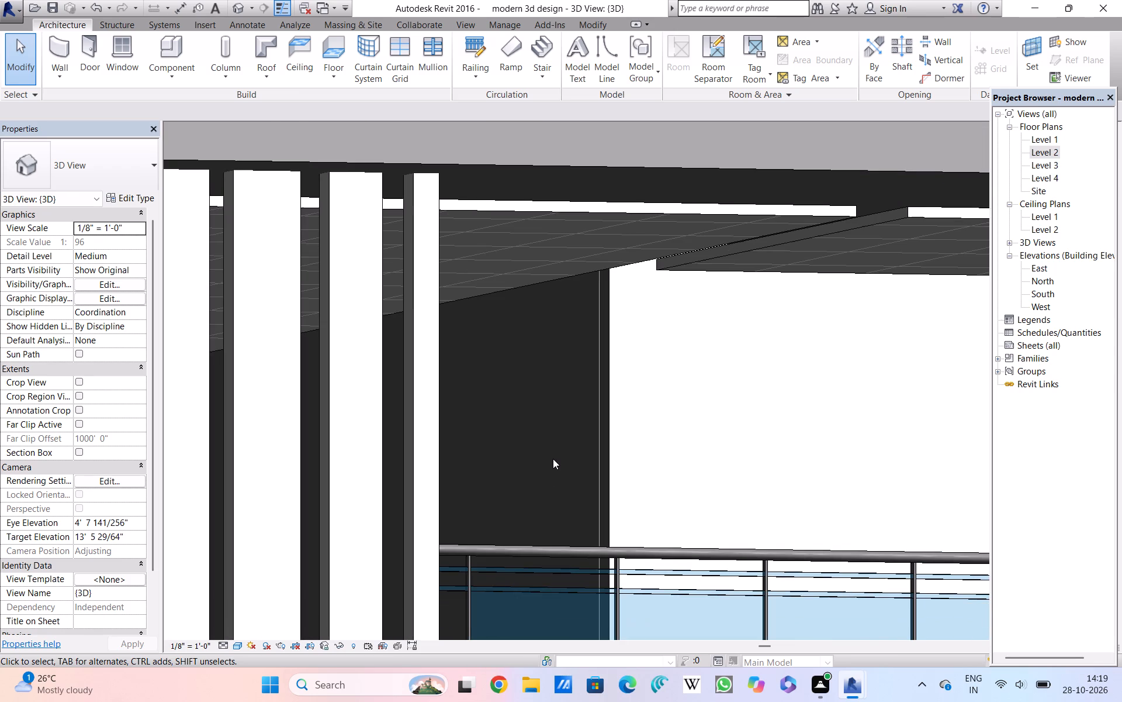
{"action": "scroll", "coordinate": [553, 459], "scroll_direction": "up", "scroll_amount": 1}
{"action": "scroll", "coordinate": [553, 462], "scroll_direction": "down", "scroll_amount": 1}
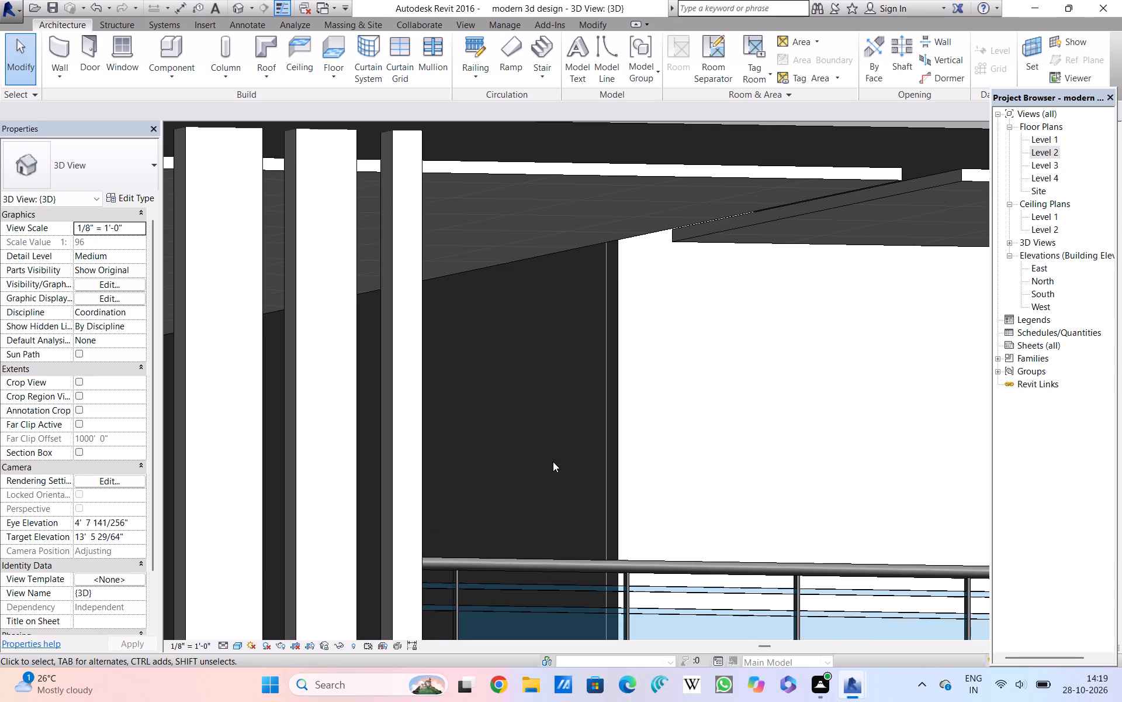
{"action": "scroll", "coordinate": [553, 462], "scroll_direction": "down", "scroll_amount": 3}
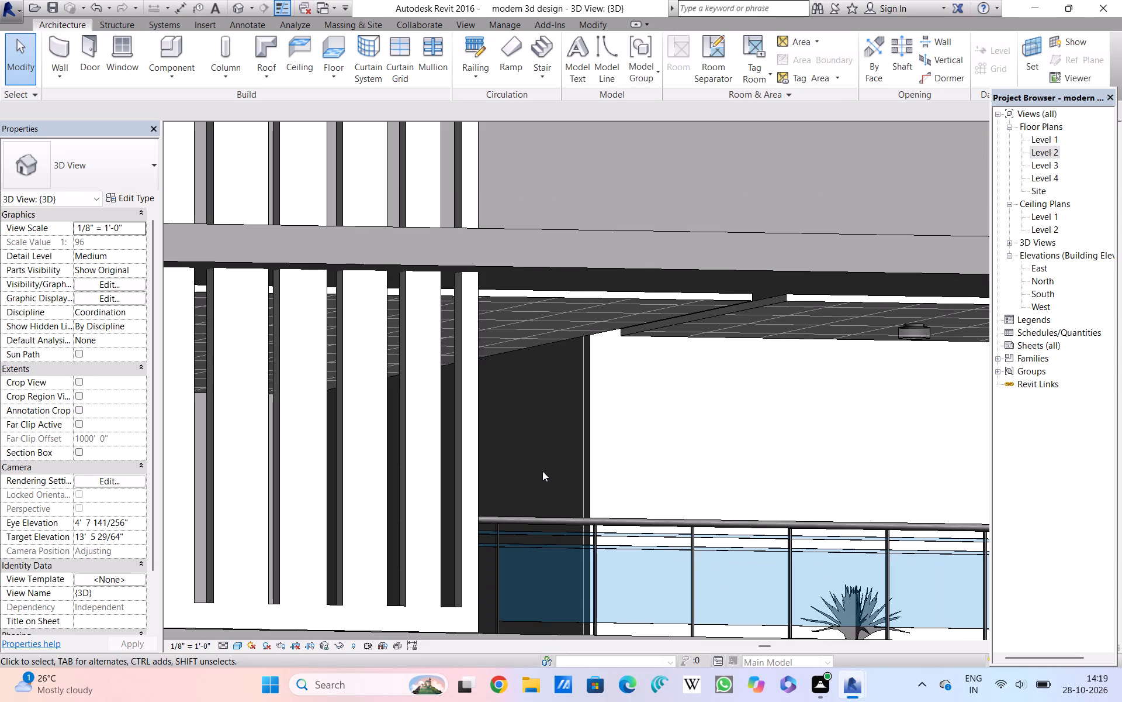
Examine the dark balcony side wall's surface again up close between the slatted screen and the white back wall.
{"action": "scroll", "coordinate": [546, 471], "scroll_direction": "up", "scroll_amount": 5}
{"action": "scroll", "coordinate": [546, 471], "scroll_direction": "down", "scroll_amount": 4}
{"action": "scroll", "coordinate": [546, 472], "scroll_direction": "up", "scroll_amount": 3}
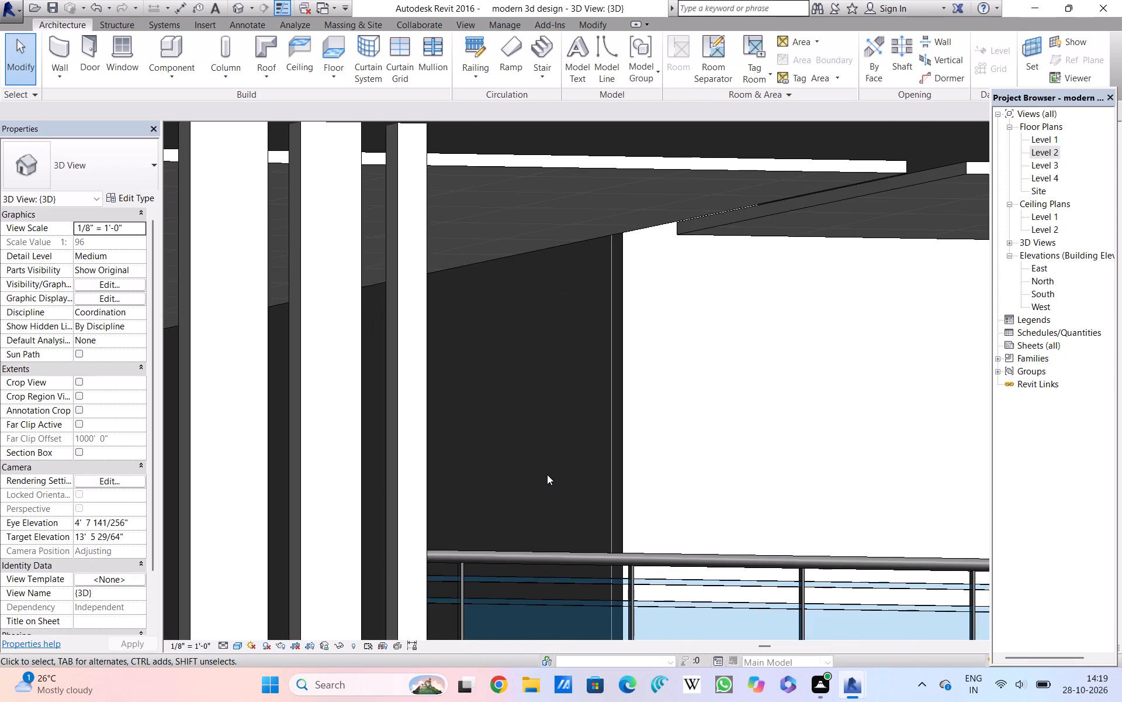
{"action": "scroll", "coordinate": [547, 474], "scroll_direction": "up", "scroll_amount": 3}
{"action": "scroll", "coordinate": [547, 474], "scroll_direction": "down", "scroll_amount": 1}
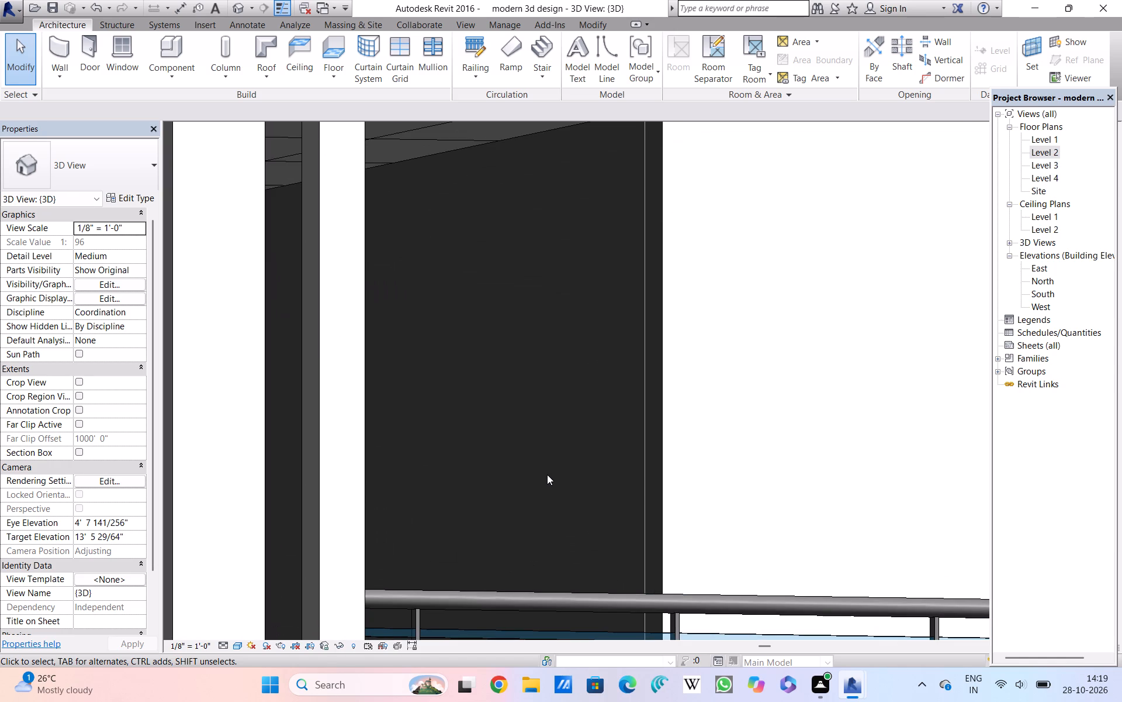
{"action": "scroll", "coordinate": [547, 474], "scroll_direction": "up", "scroll_amount": 1}
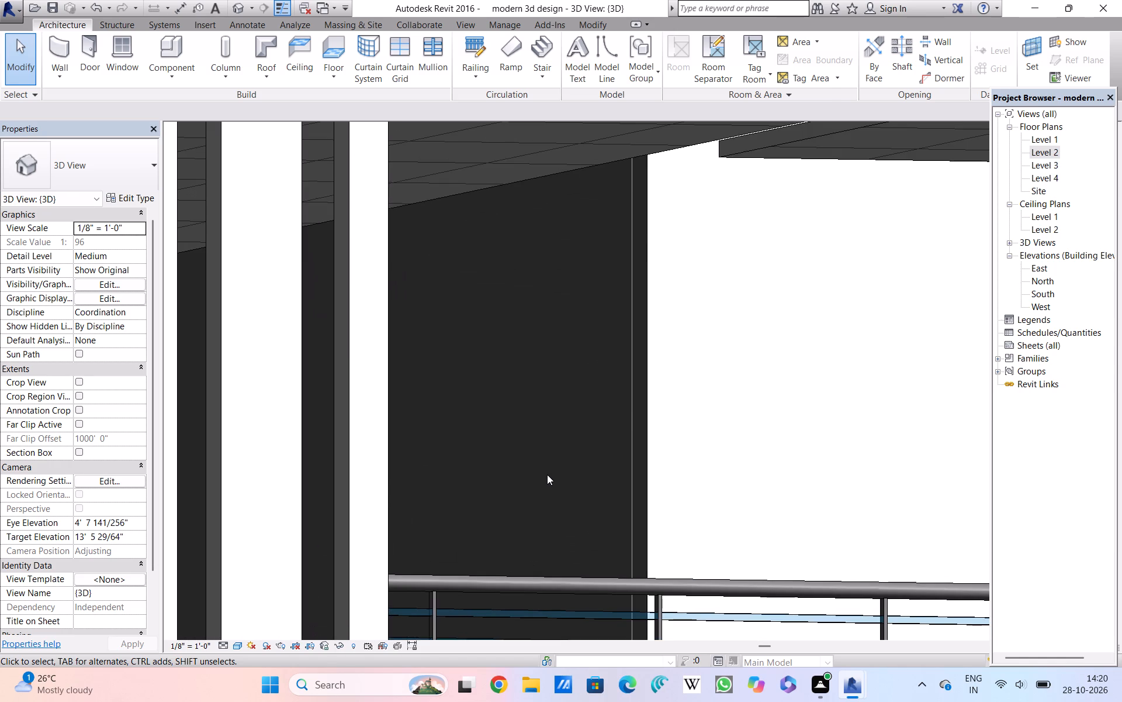
{"action": "scroll", "coordinate": [547, 474], "scroll_direction": "up", "scroll_amount": 1}
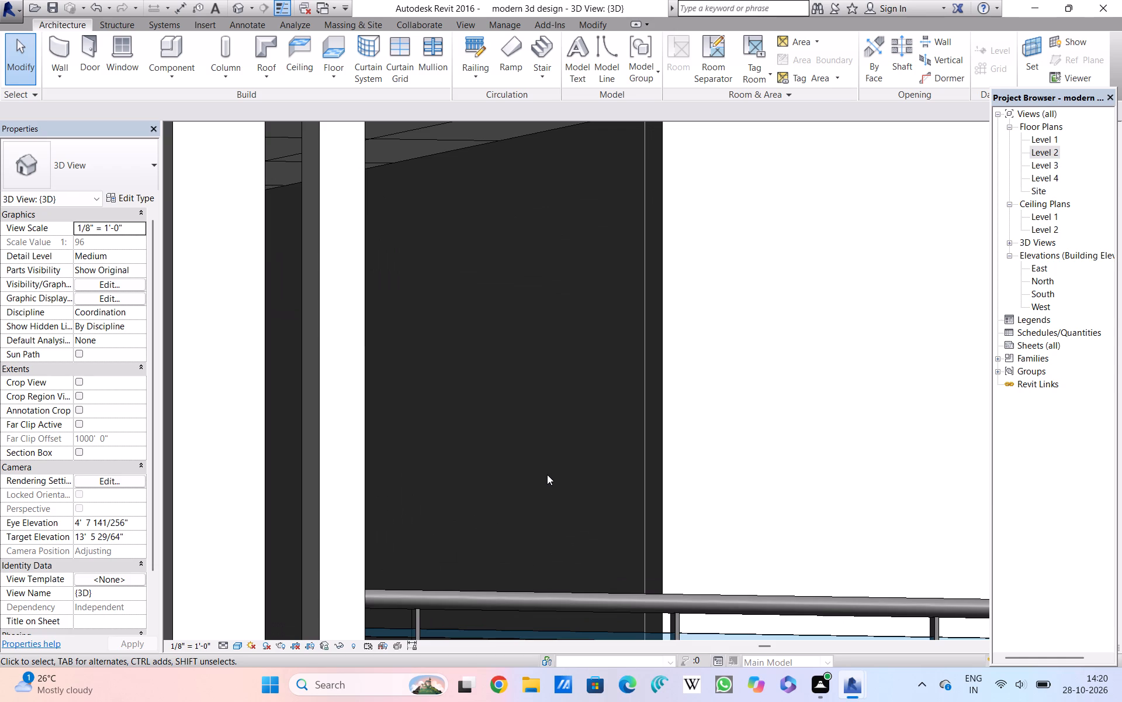
{"action": "scroll", "coordinate": [547, 474], "scroll_direction": "up", "scroll_amount": 2}
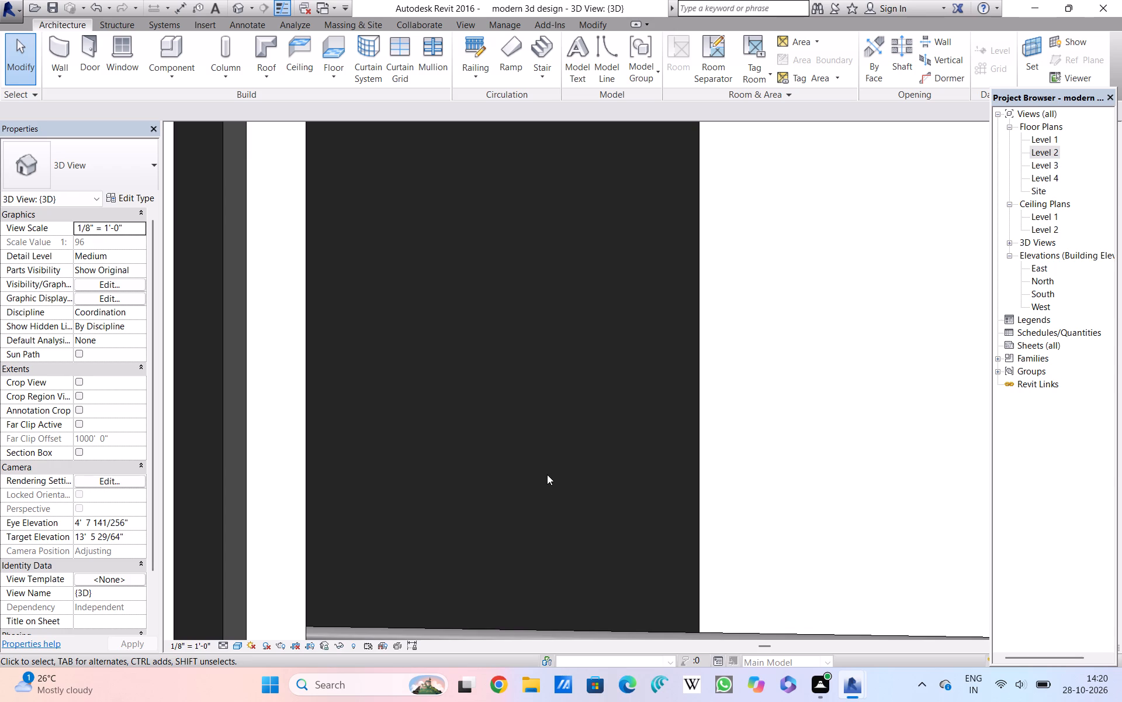
{"action": "scroll", "coordinate": [547, 474], "scroll_direction": "down", "scroll_amount": 5}
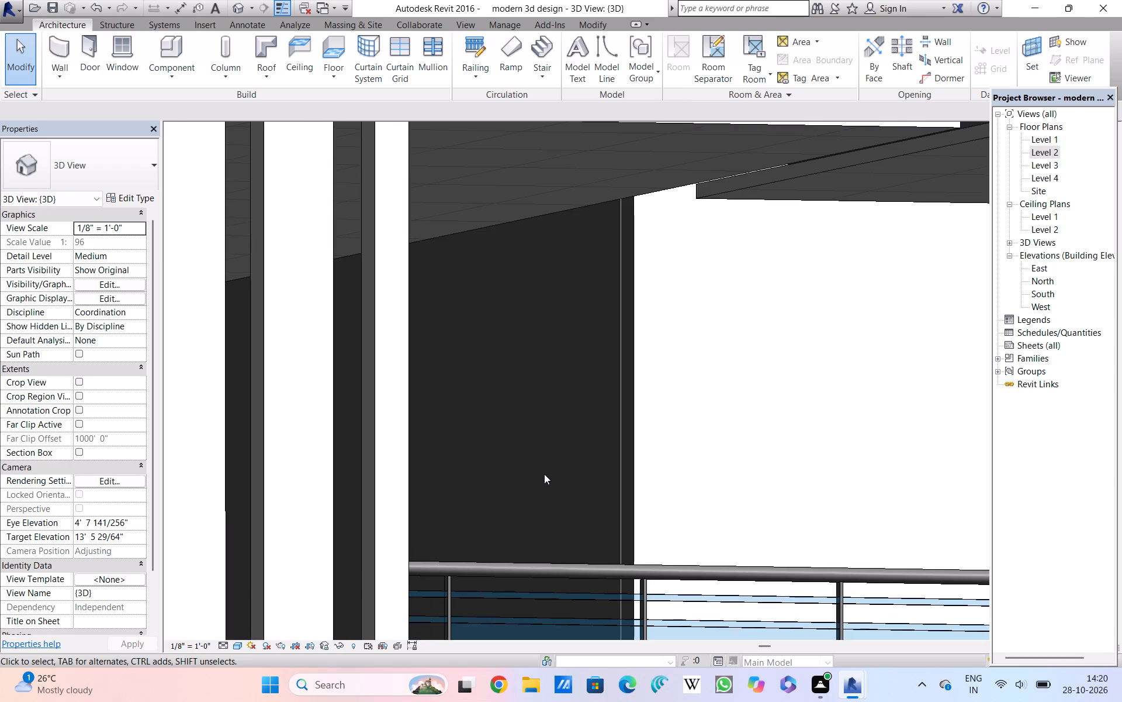
Review the dark side wall together with the slatted screen, balcony ceiling, parapet and glass railing from farther away.
{"action": "scroll", "coordinate": [544, 474], "scroll_direction": "down", "scroll_amount": 2}
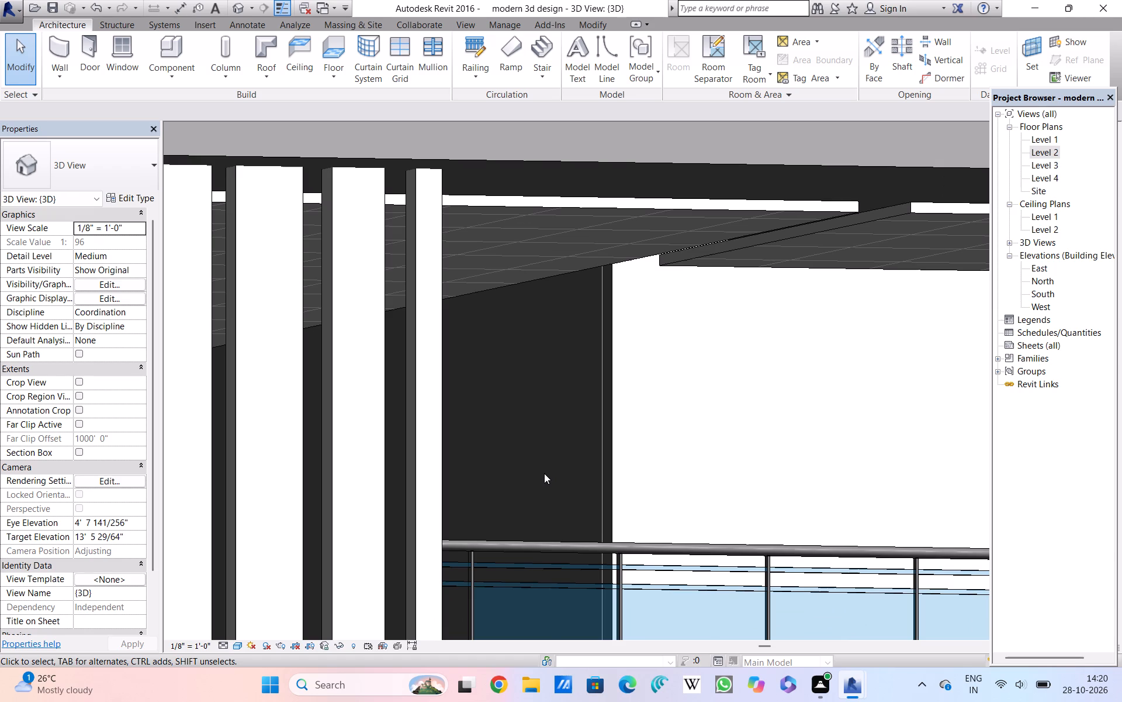
{"action": "scroll", "coordinate": [544, 473], "scroll_direction": "up", "scroll_amount": 1}
{"action": "scroll", "coordinate": [544, 473], "scroll_direction": "down", "scroll_amount": 1}
{"action": "scroll", "coordinate": [544, 473], "scroll_direction": "up", "scroll_amount": 2}
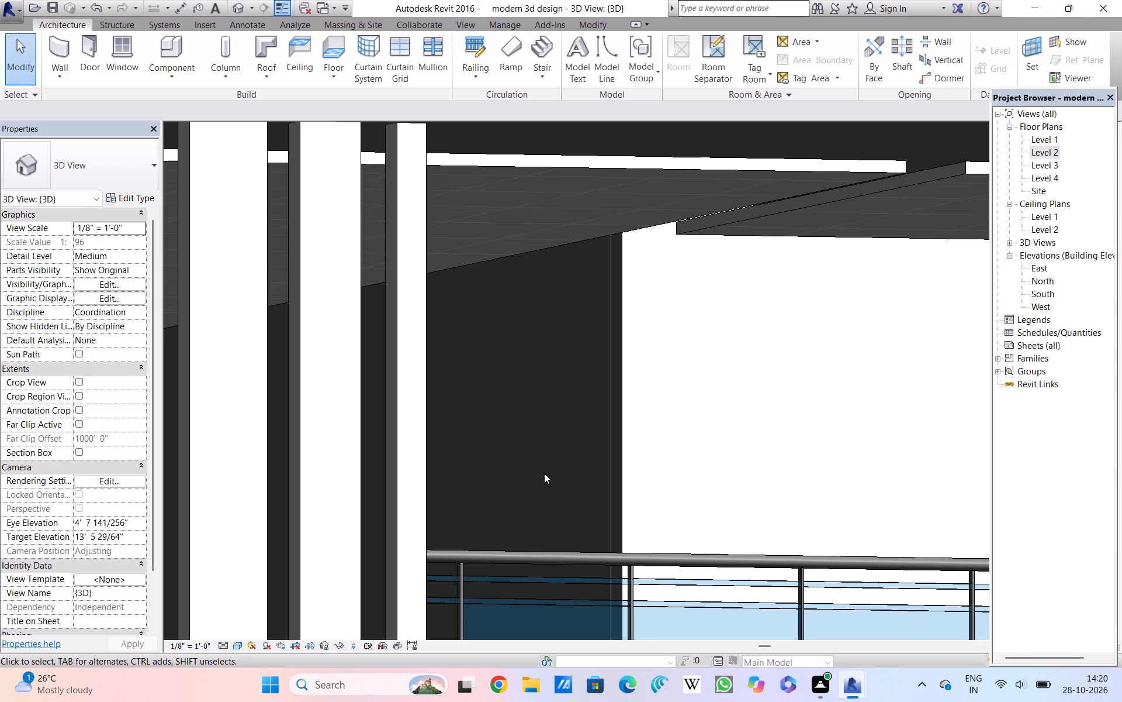
{"action": "scroll", "coordinate": [544, 473], "scroll_direction": "down", "scroll_amount": 1}
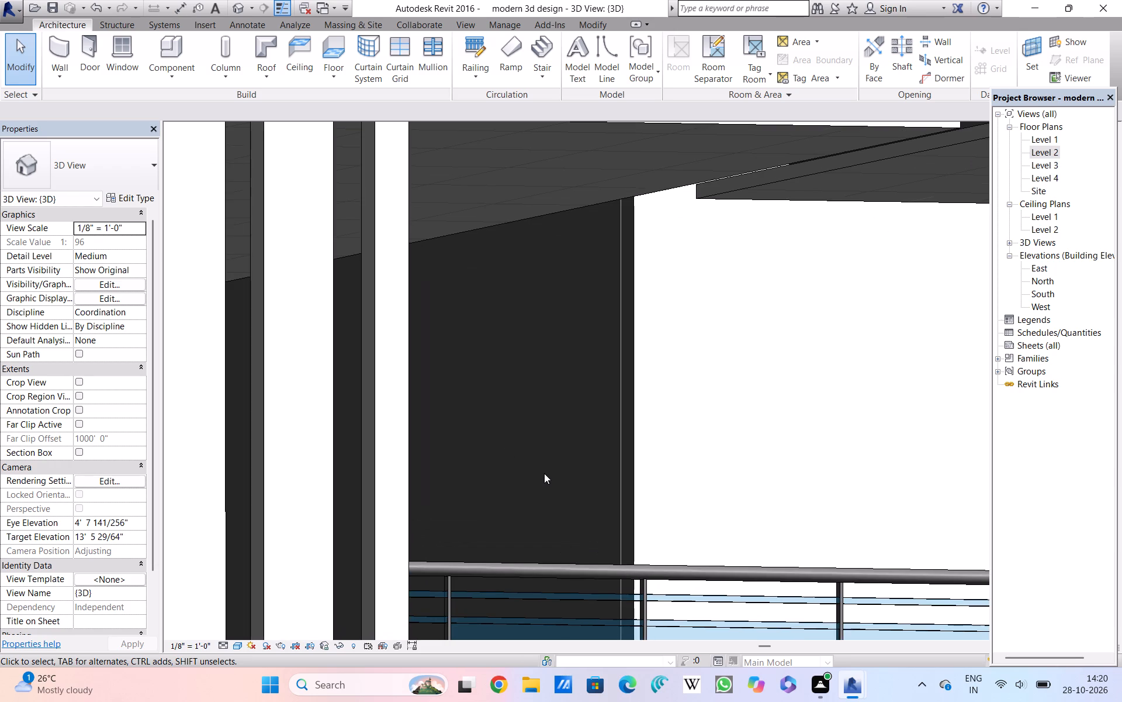
{"action": "scroll", "coordinate": [544, 473], "scroll_direction": "down", "scroll_amount": 2}
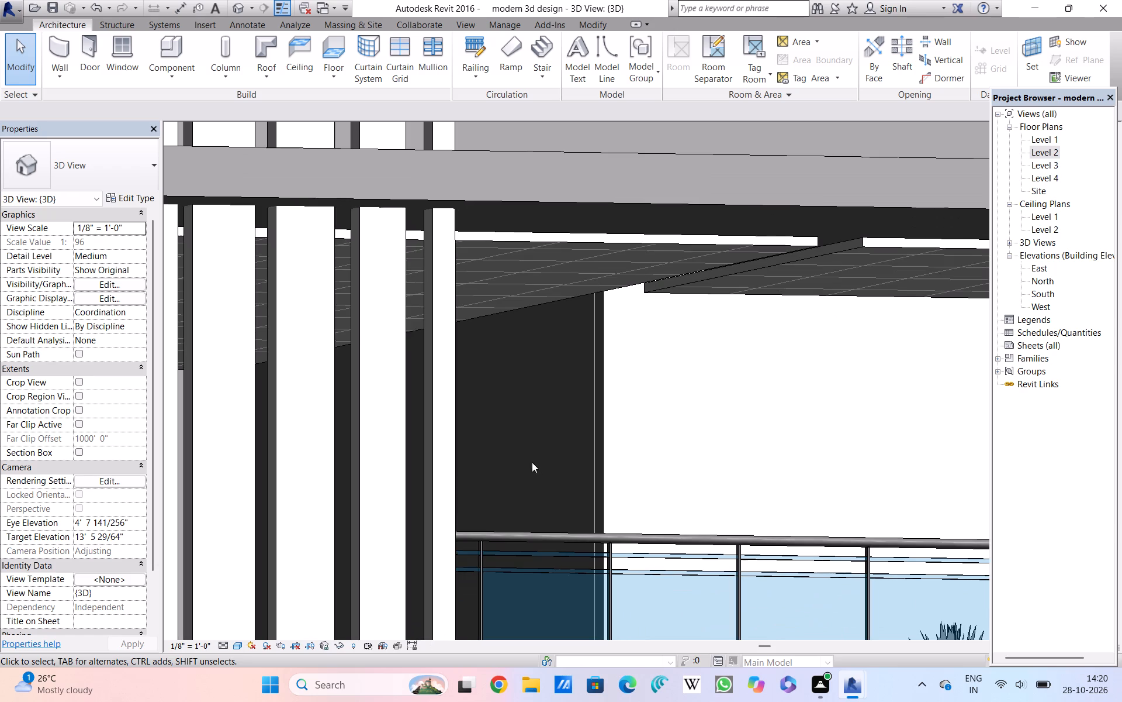
{"action": "scroll", "coordinate": [506, 511], "scroll_direction": "down", "scroll_amount": 3}
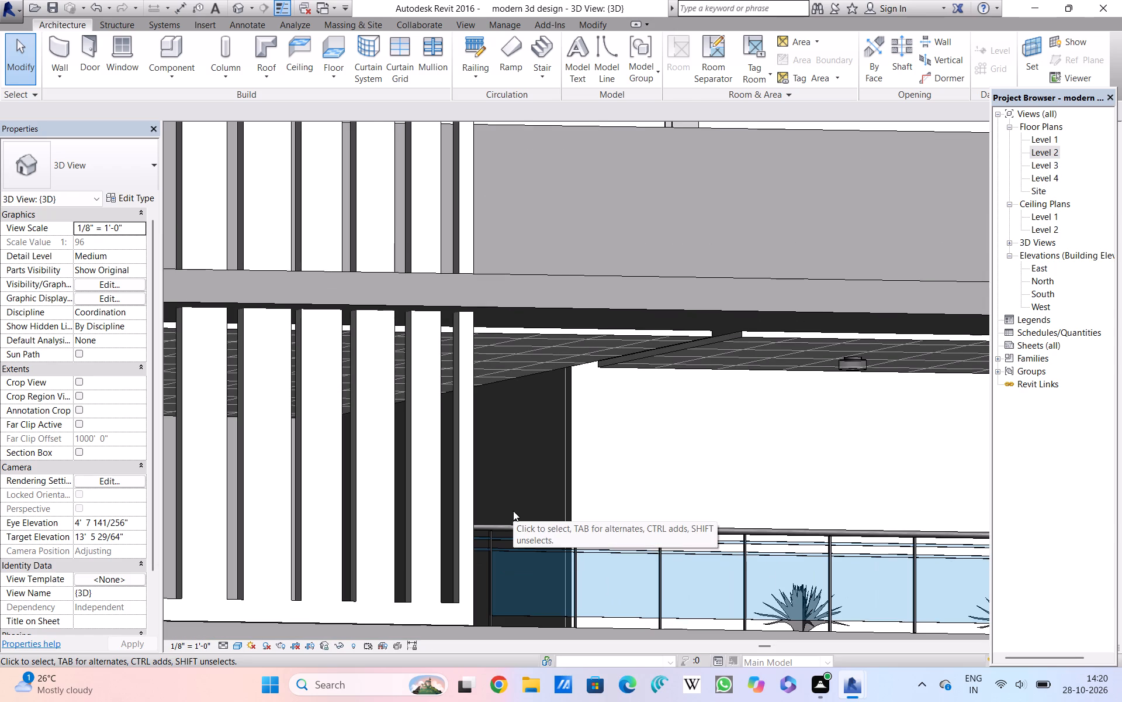
{"action": "scroll", "coordinate": [513, 510], "scroll_direction": "up", "scroll_amount": 1}
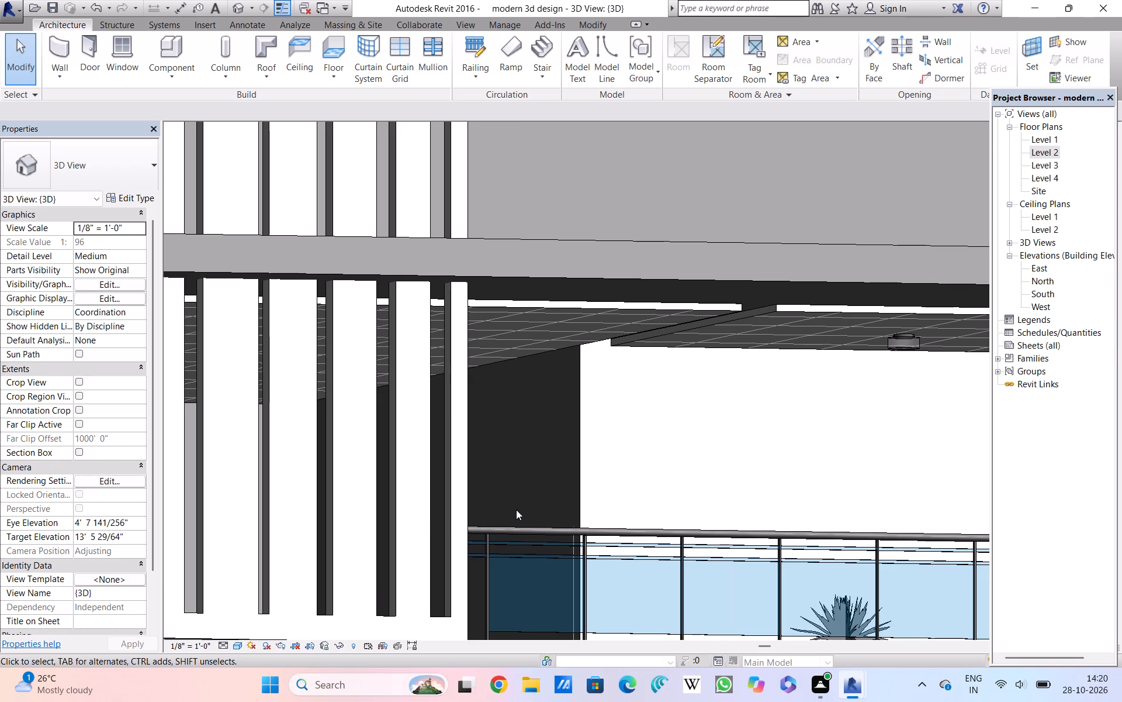
{"action": "scroll", "coordinate": [516, 510], "scroll_direction": "up", "scroll_amount": 1}
{"action": "scroll", "coordinate": [516, 510], "scroll_direction": "down", "scroll_amount": 3}
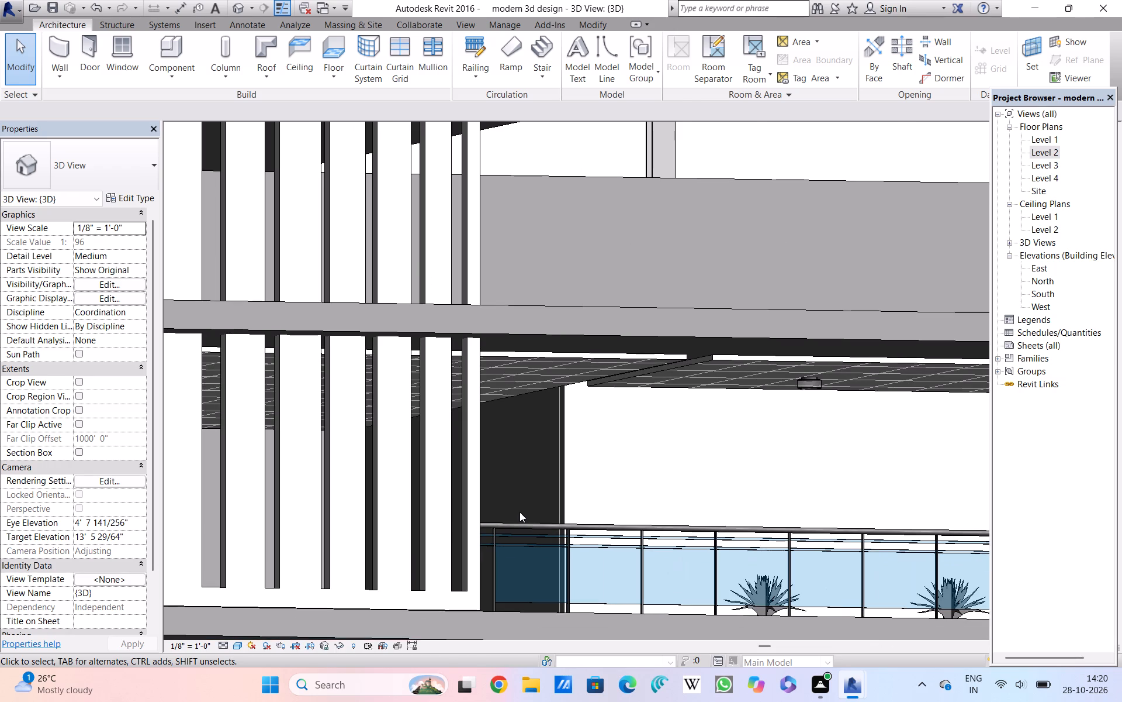
Examine up close where the dark balcony side wall meets the gridded ceiling, ceiling beam and glass railing beside the slatted screen.
{"action": "scroll", "coordinate": [520, 511], "scroll_direction": "up", "scroll_amount": 2}
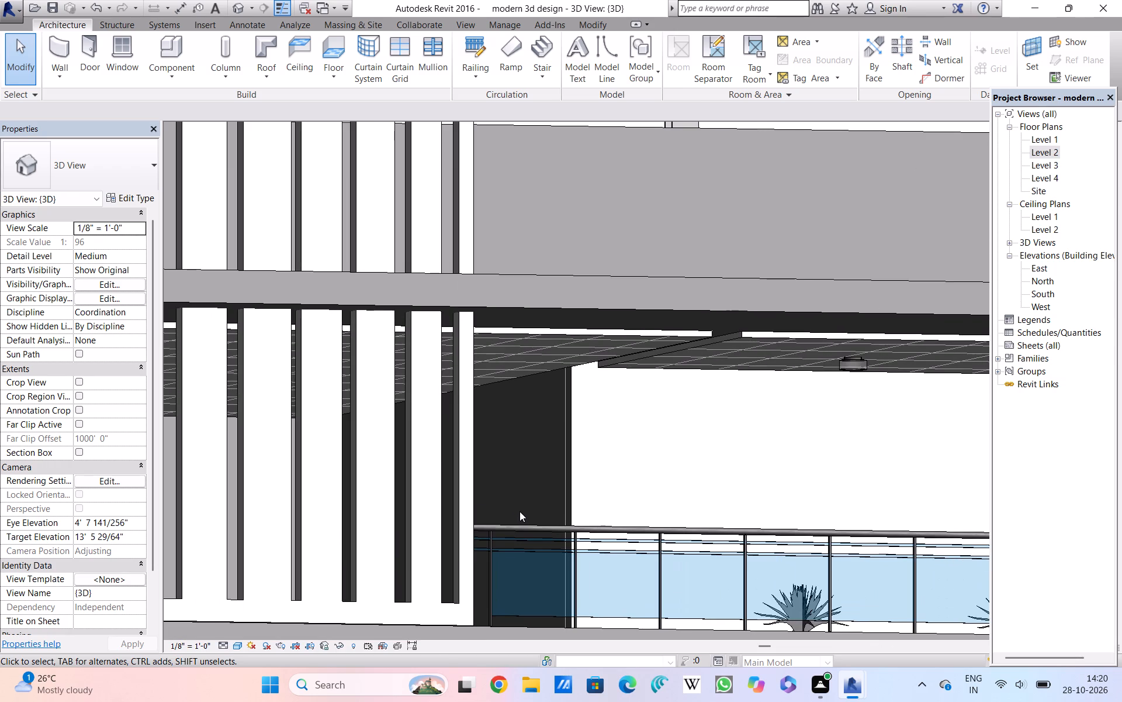
{"action": "scroll", "coordinate": [520, 511], "scroll_direction": "up", "scroll_amount": 2}
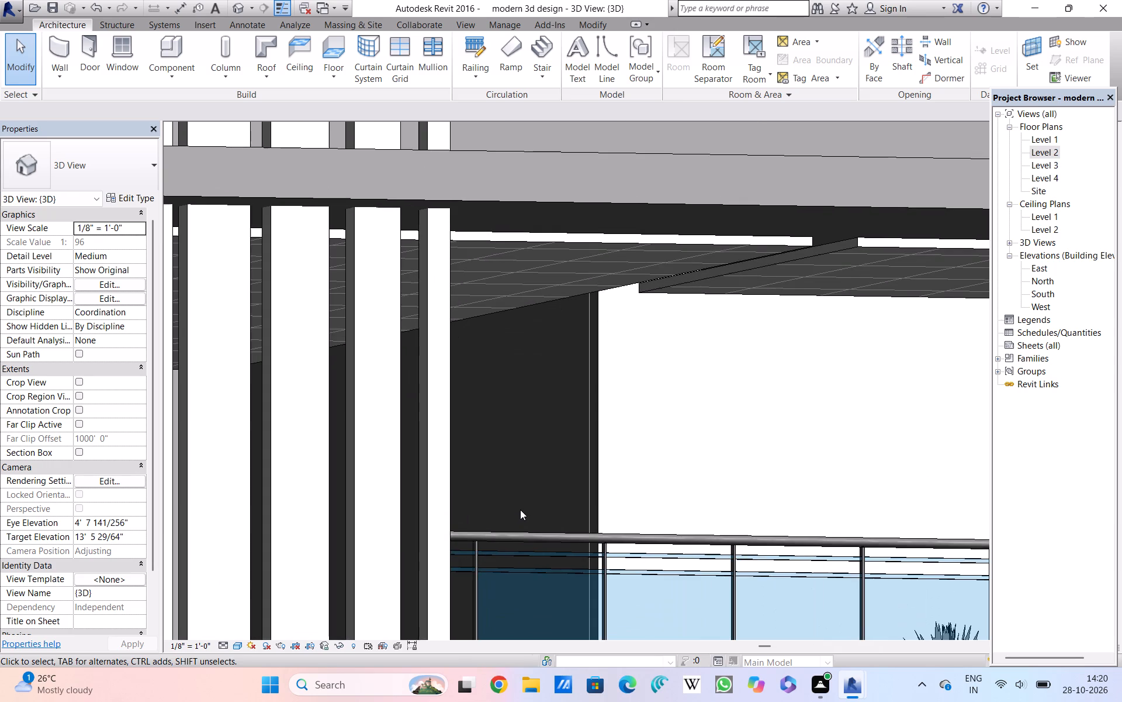
{"action": "scroll", "coordinate": [520, 509], "scroll_direction": "up", "scroll_amount": 2}
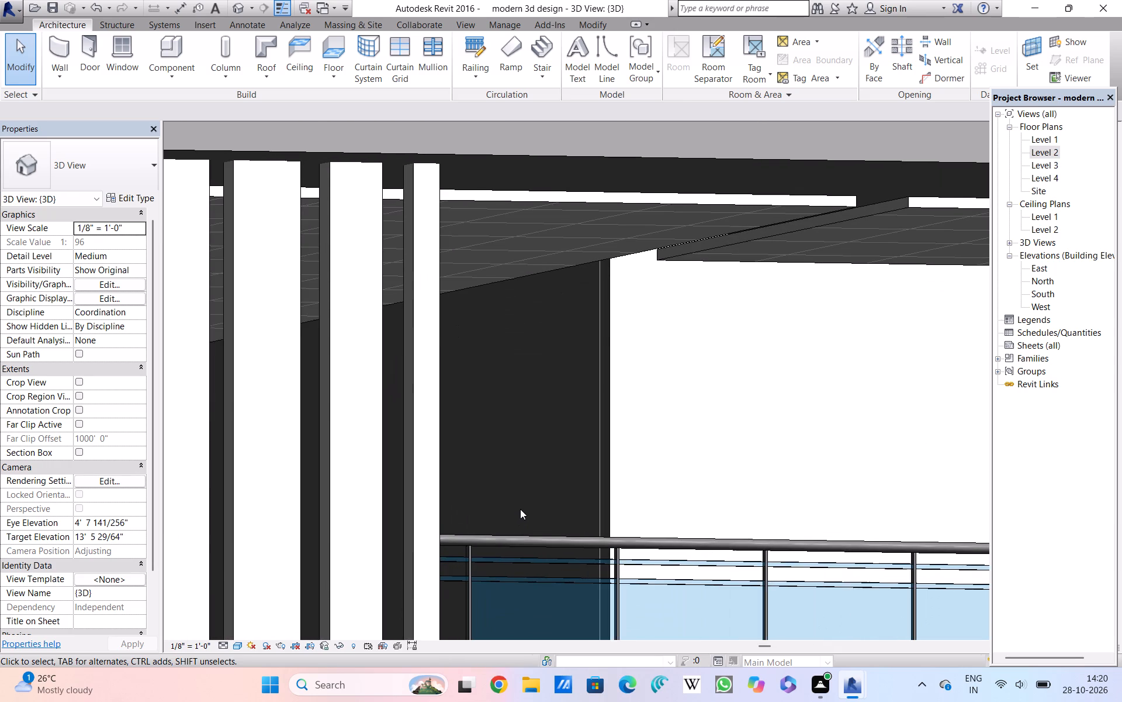
{"action": "scroll", "coordinate": [520, 509], "scroll_direction": "up", "scroll_amount": 1}
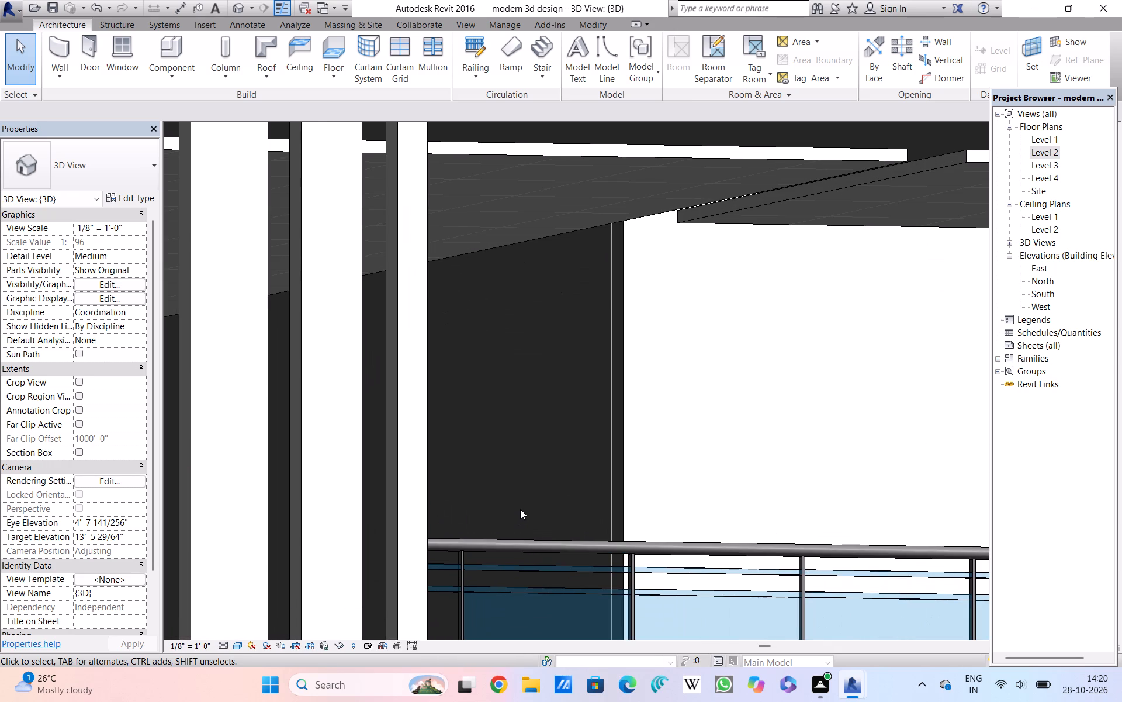
{"action": "scroll", "coordinate": [520, 509], "scroll_direction": "down", "scroll_amount": 4}
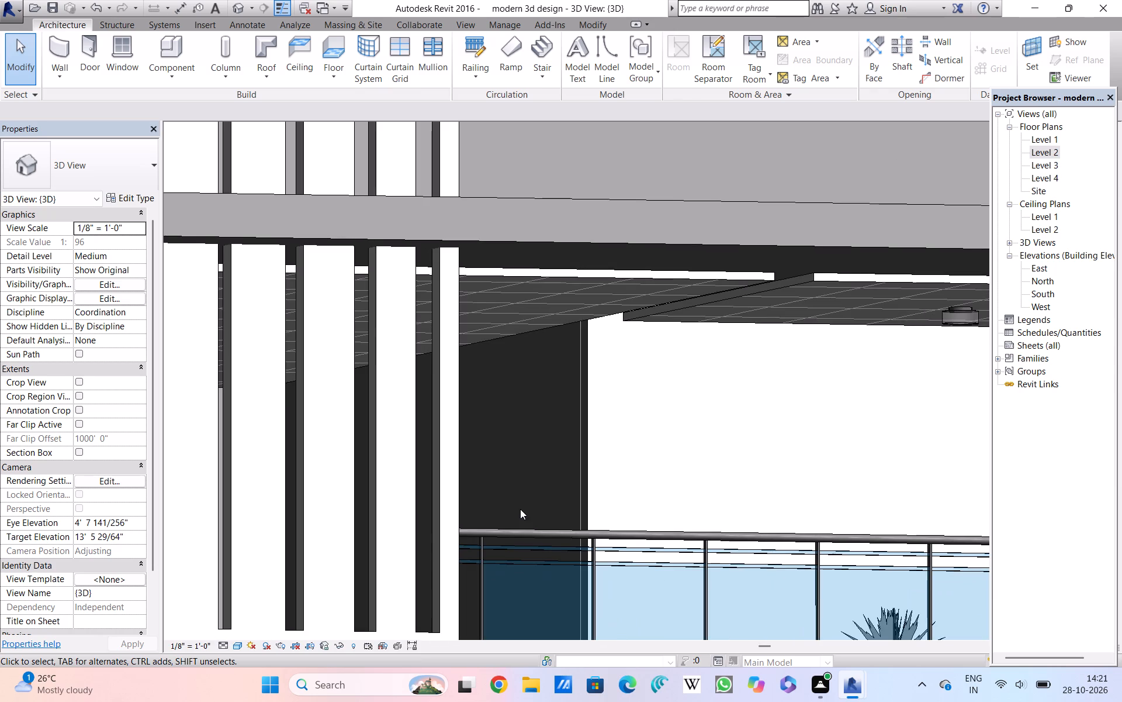
{"action": "scroll", "coordinate": [520, 509], "scroll_direction": "down", "scroll_amount": 1}
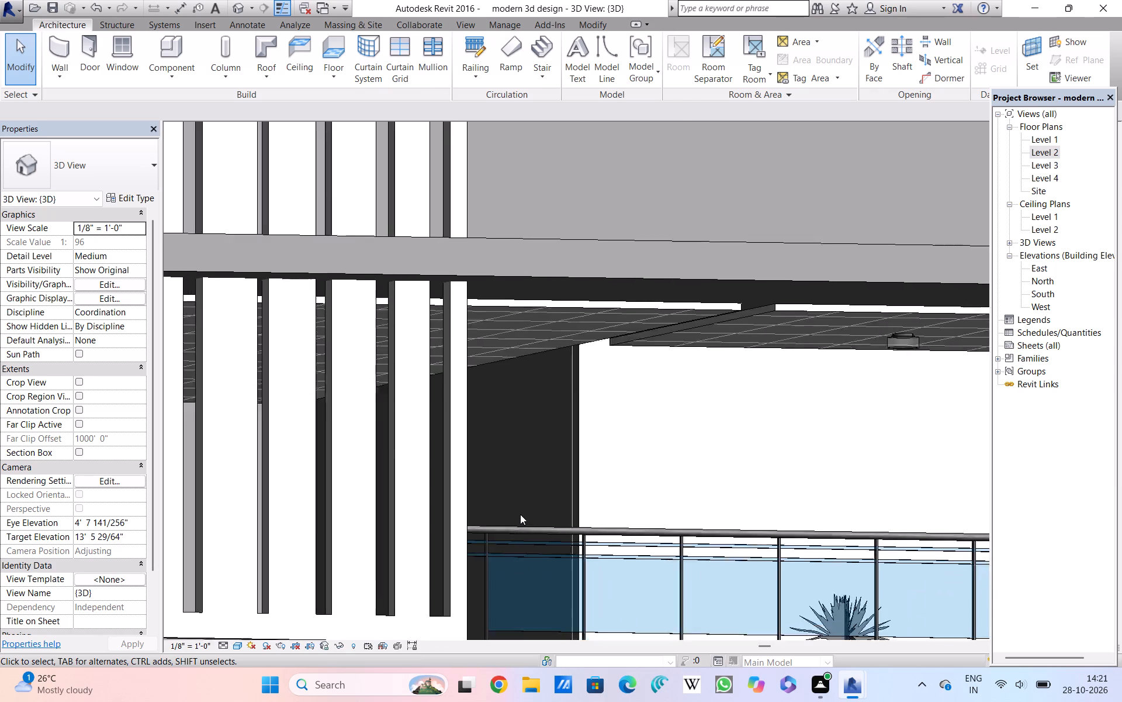
Review the white balcony back wall and dark side wall against the slatted screen, roof slab, parapet and whole front facade.
{"action": "scroll", "coordinate": [520, 514], "scroll_direction": "down", "scroll_amount": 7}
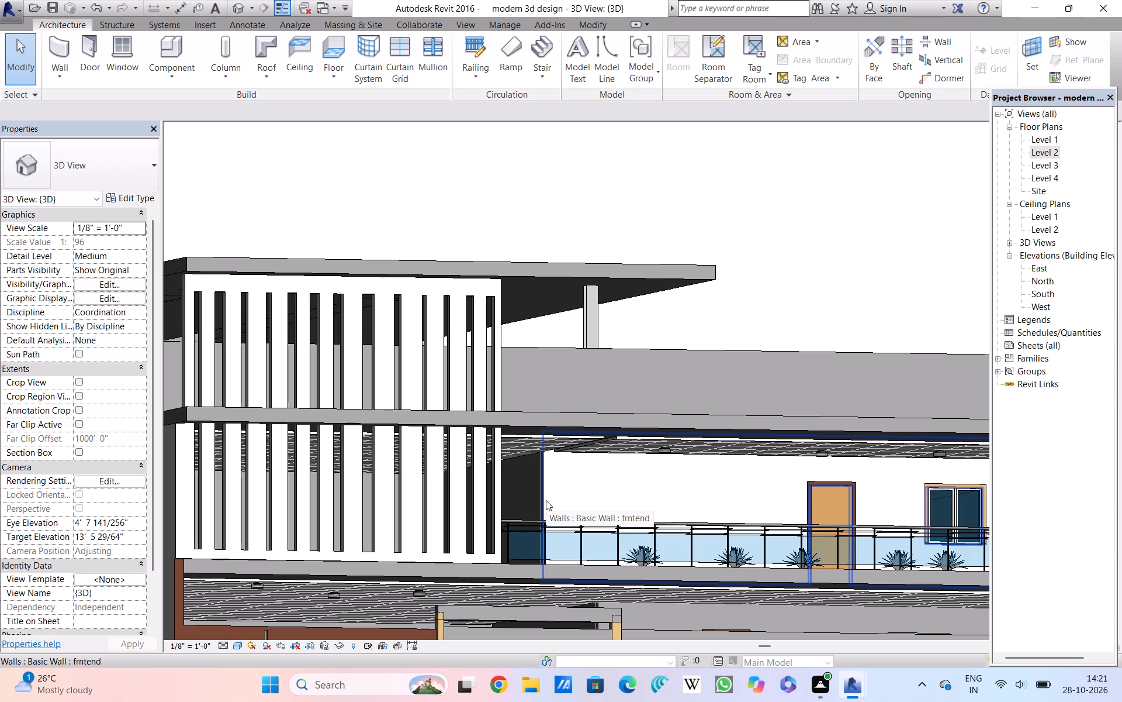
{"action": "scroll", "coordinate": [546, 500], "scroll_direction": "up", "scroll_amount": 1}
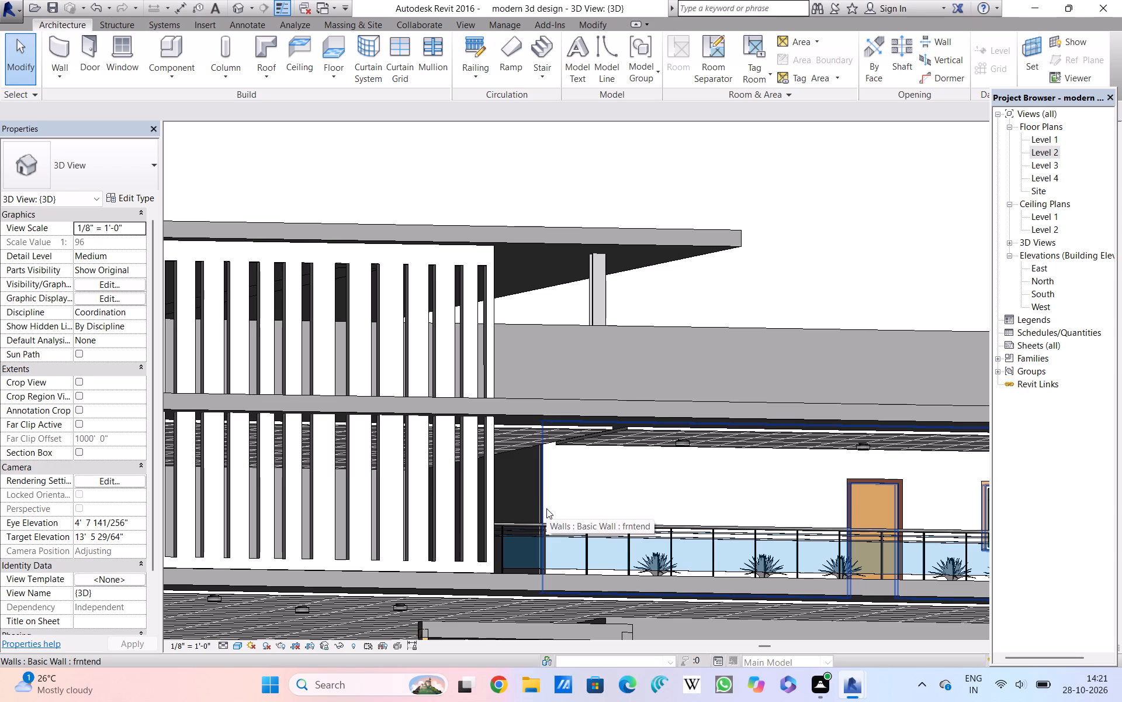
{"action": "scroll", "coordinate": [547, 502], "scroll_direction": "up", "scroll_amount": 3}
{"action": "scroll", "coordinate": [542, 493], "scroll_direction": "down", "scroll_amount": 3}
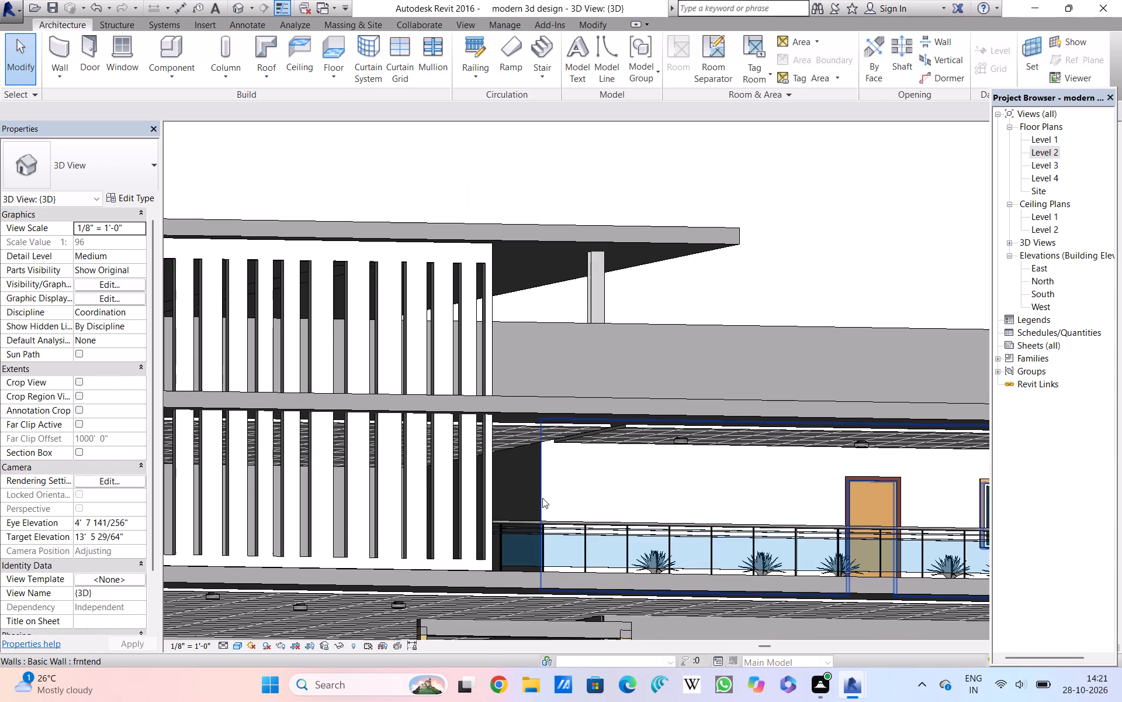
{"action": "scroll", "coordinate": [542, 498], "scroll_direction": "down", "scroll_amount": 3}
{"action": "middle_click_drag", "start_coordinate": [712, 350], "coordinate": [712, 350]}
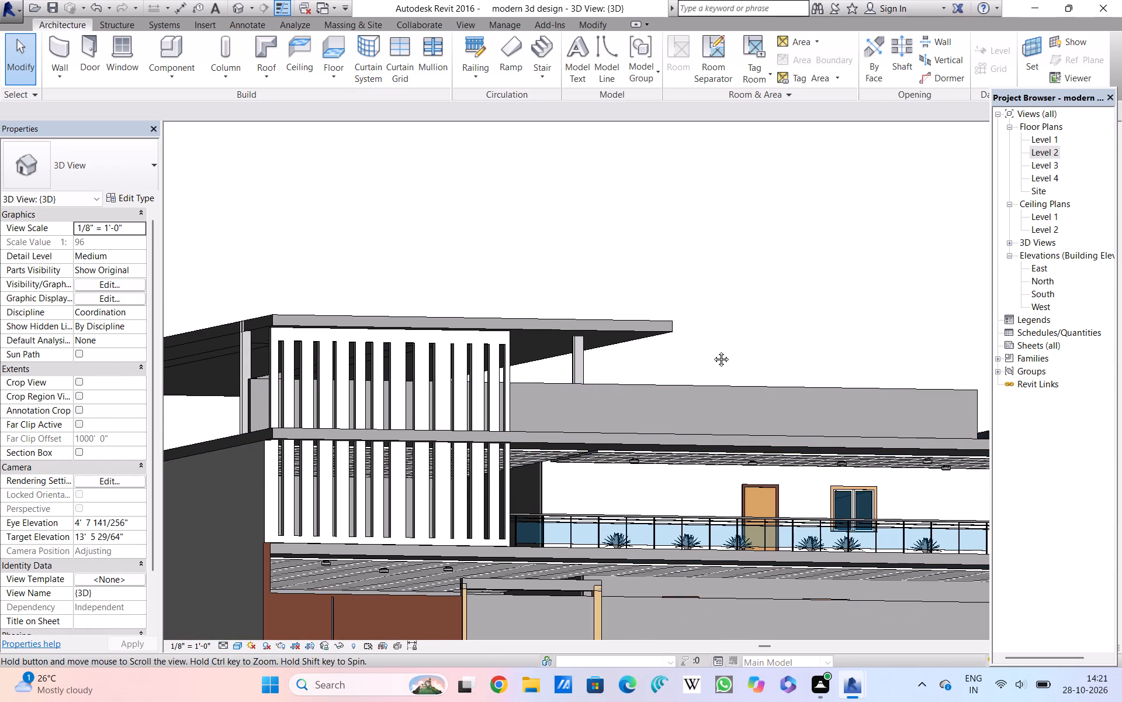
{"action": "middle_click_drag", "start_coordinate": [712, 350], "coordinate": [672, 413]}
{"action": "scroll", "coordinate": [666, 413], "scroll_direction": "down", "scroll_amount": 5}
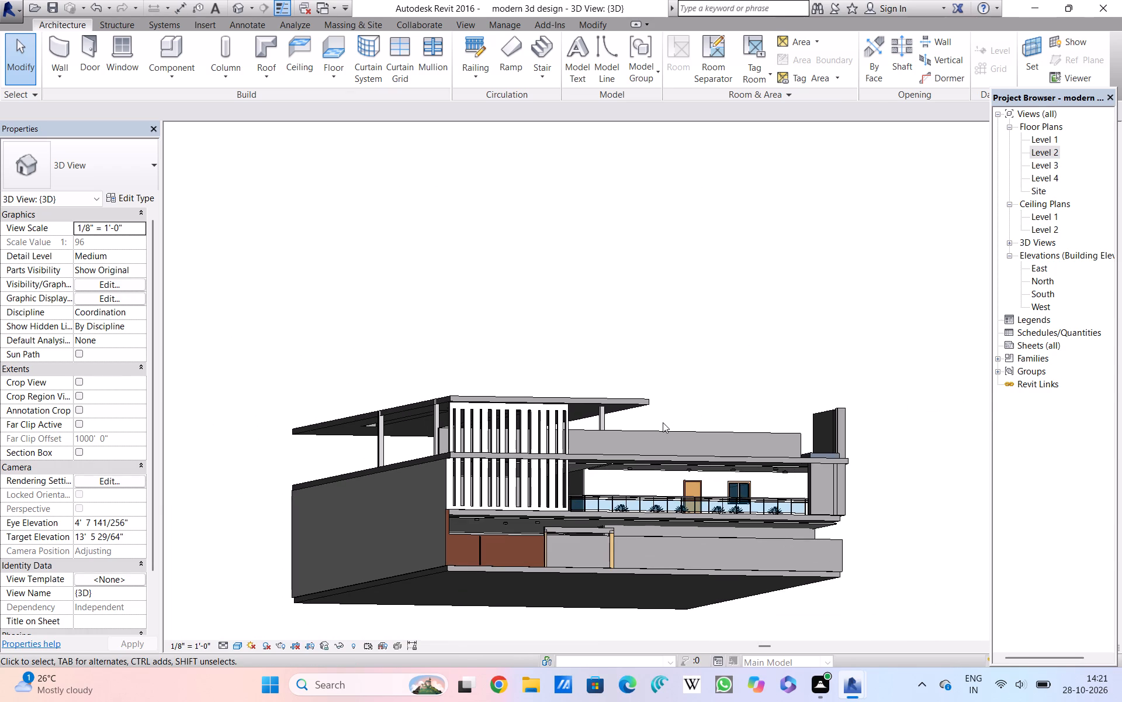
{"action": "scroll", "coordinate": [663, 422], "scroll_direction": "up", "scroll_amount": 2}
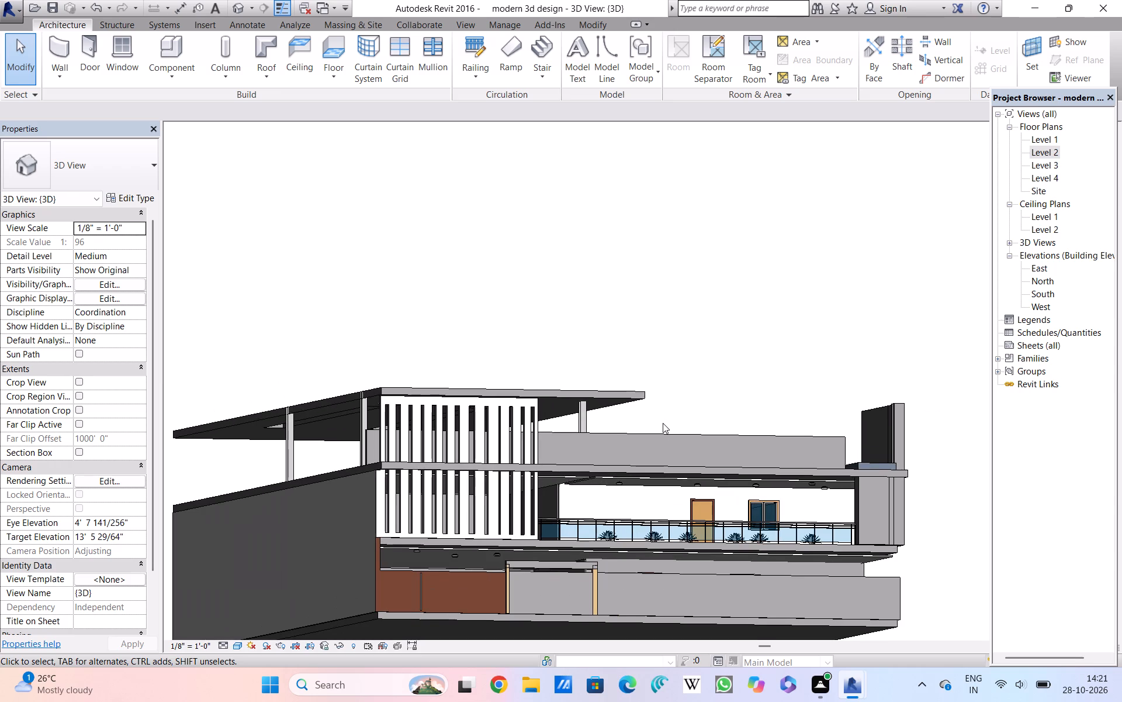
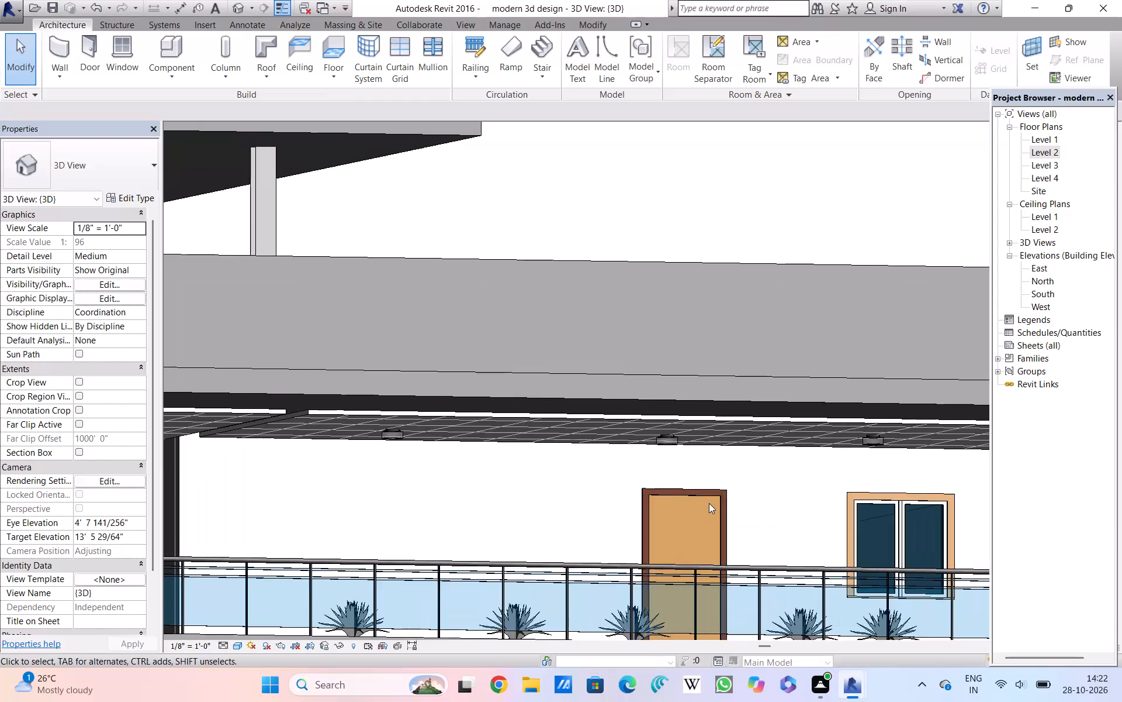
Examine the brown-framed door and its surrounding wall behind the glass balcony railing in the 3D view.
{"action": "scroll", "coordinate": [709, 503], "scroll_direction": "up", "scroll_amount": 12}
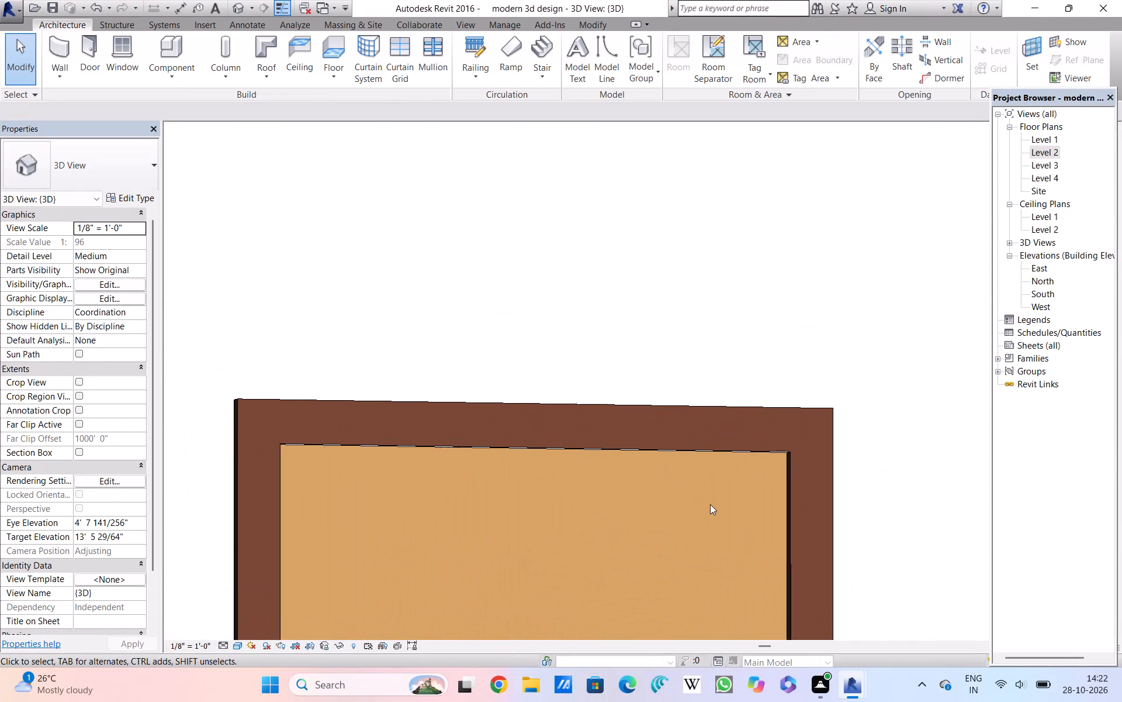
{"action": "scroll", "coordinate": [710, 505], "scroll_direction": "up", "scroll_amount": 3}
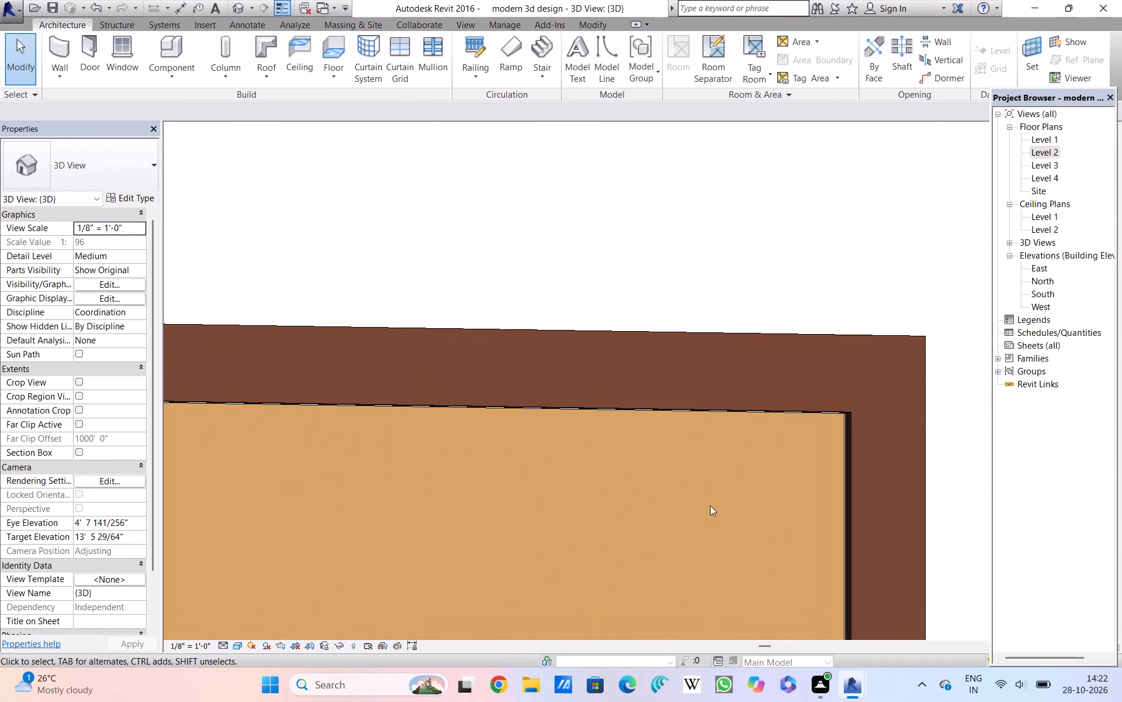
{"action": "scroll", "coordinate": [710, 505], "scroll_direction": "down", "scroll_amount": 14}
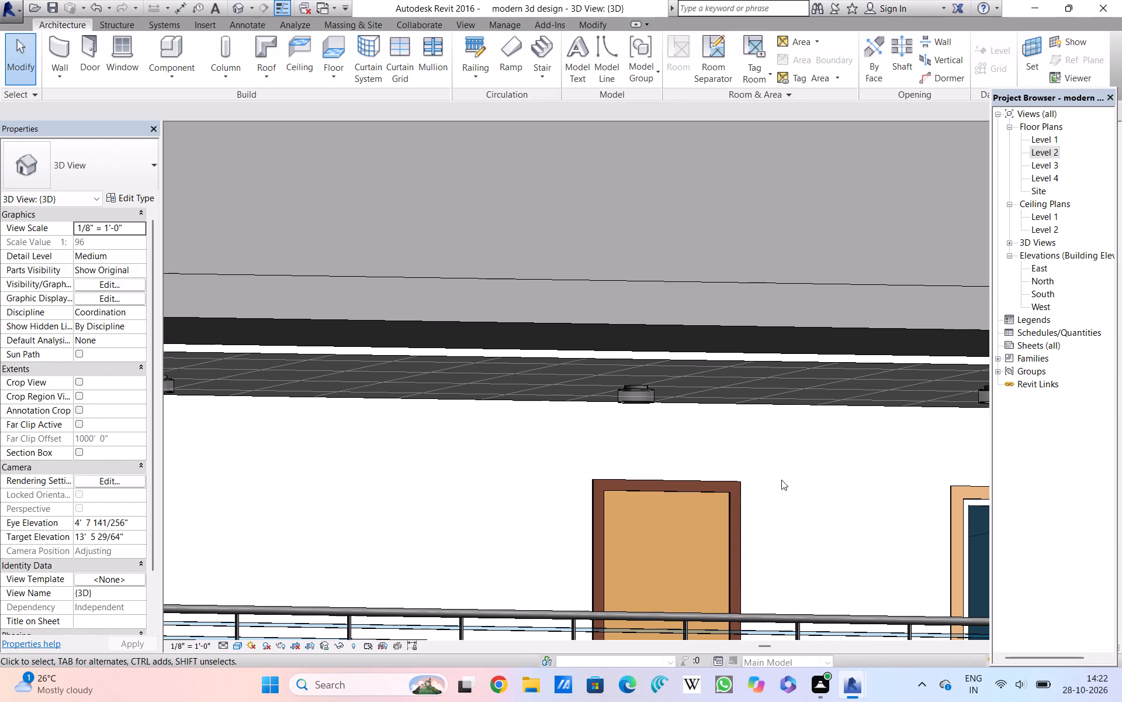
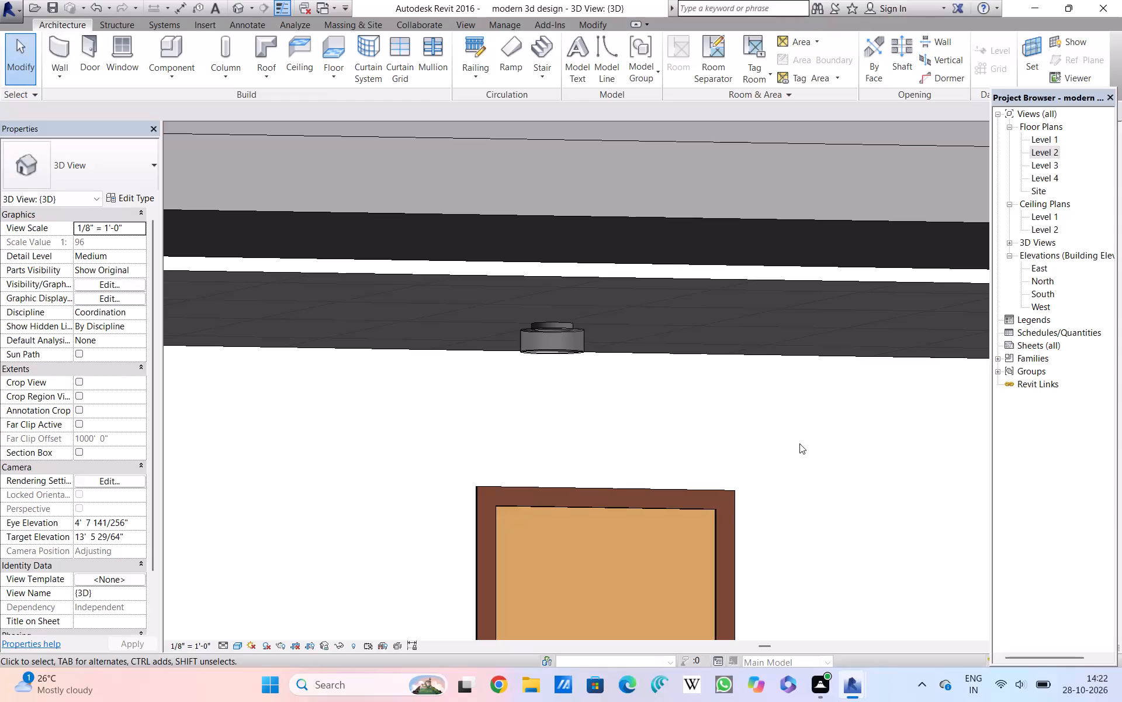
Examine the ceiling light above the brown-framed door, the balcony and the surrounding upper facade of the house.
{"action": "scroll", "coordinate": [799, 447], "scroll_direction": "up", "scroll_amount": 1}
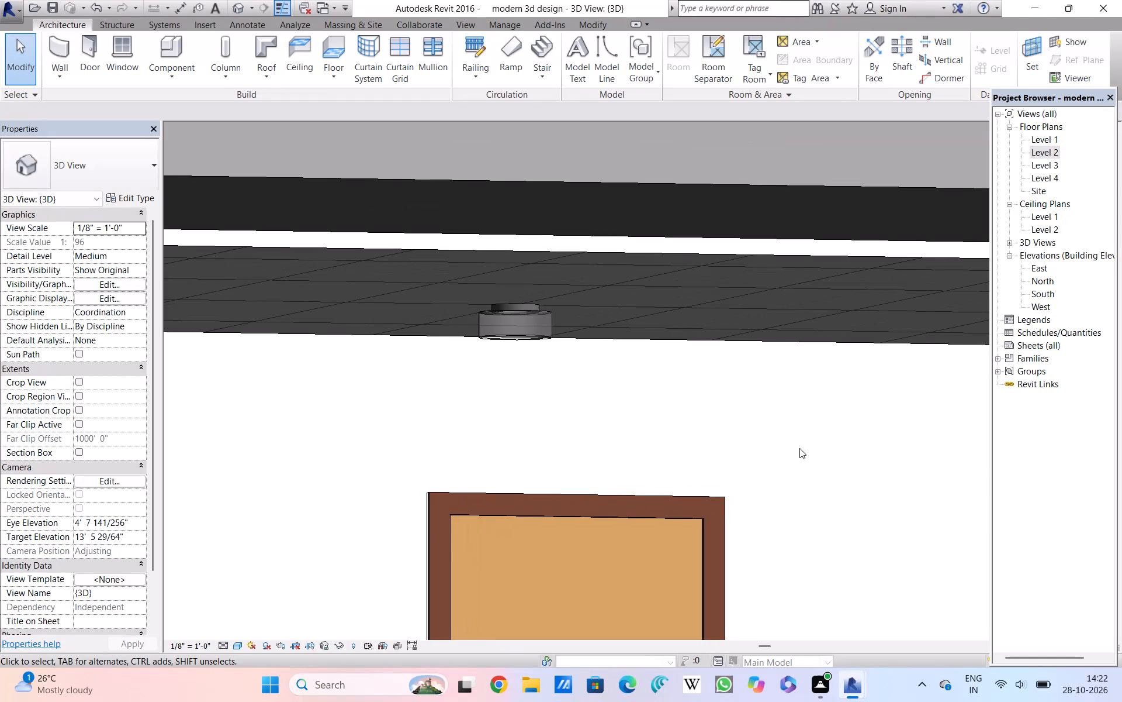
{"action": "scroll", "coordinate": [799, 448], "scroll_direction": "up", "scroll_amount": 2}
{"action": "scroll", "coordinate": [799, 448], "scroll_direction": "down", "scroll_amount": 3}
{"action": "middle_click_drag", "start_coordinate": [799, 448], "coordinate": [822, 410]}
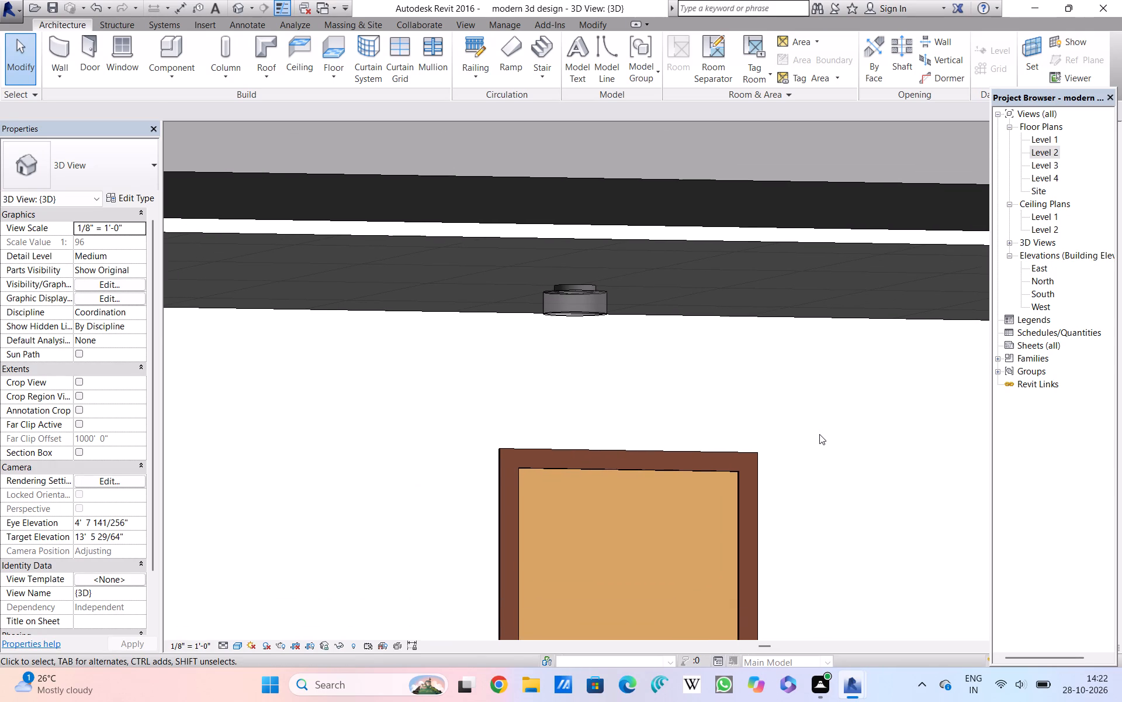
{"action": "scroll", "coordinate": [819, 434], "scroll_direction": "up", "scroll_amount": 2}
{"action": "scroll", "coordinate": [819, 434], "scroll_direction": "down", "scroll_amount": 10}
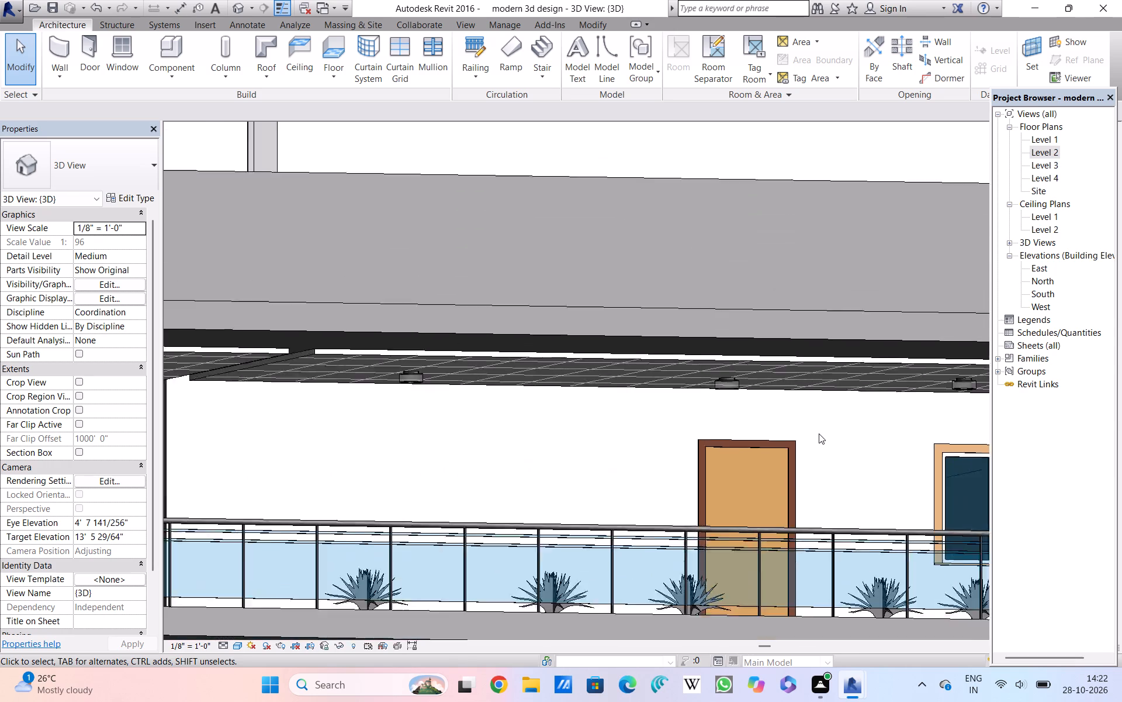
{"action": "scroll", "coordinate": [819, 433], "scroll_direction": "down", "scroll_amount": 3}
{"action": "scroll", "coordinate": [819, 433], "scroll_direction": "up", "scroll_amount": 7}
{"action": "scroll", "coordinate": [819, 433], "scroll_direction": "down", "scroll_amount": 3}
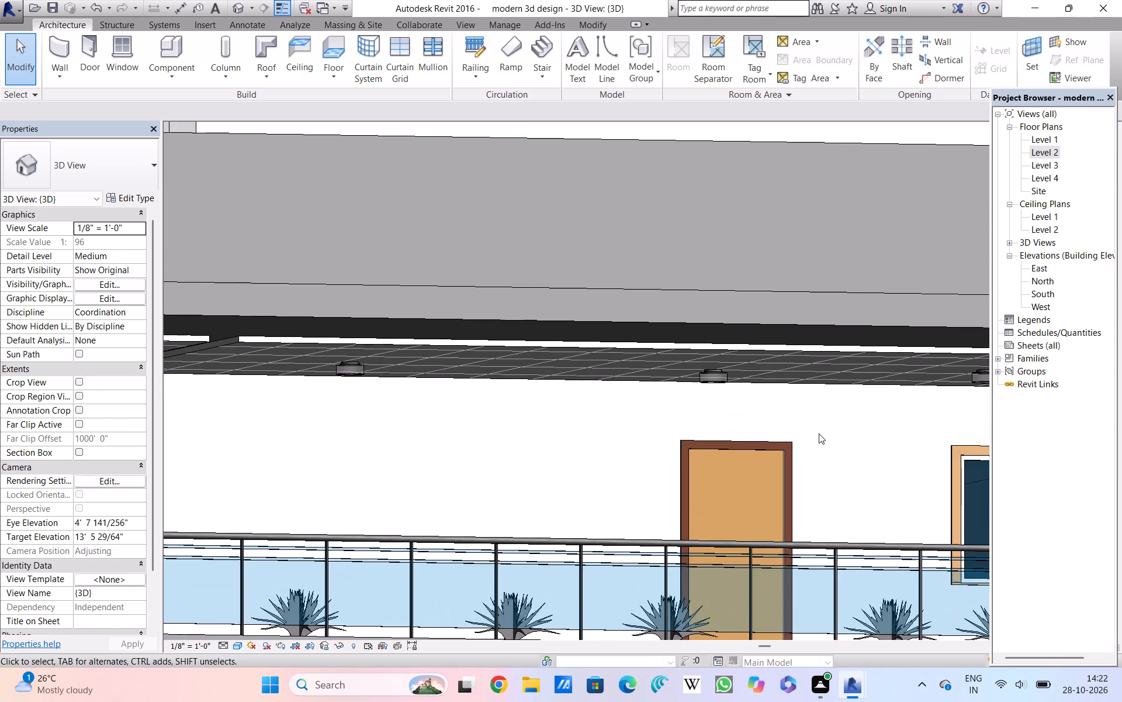
{"action": "scroll", "coordinate": [819, 433], "scroll_direction": "up", "scroll_amount": 3}
{"action": "scroll", "coordinate": [819, 433], "scroll_direction": "down", "scroll_amount": 8}
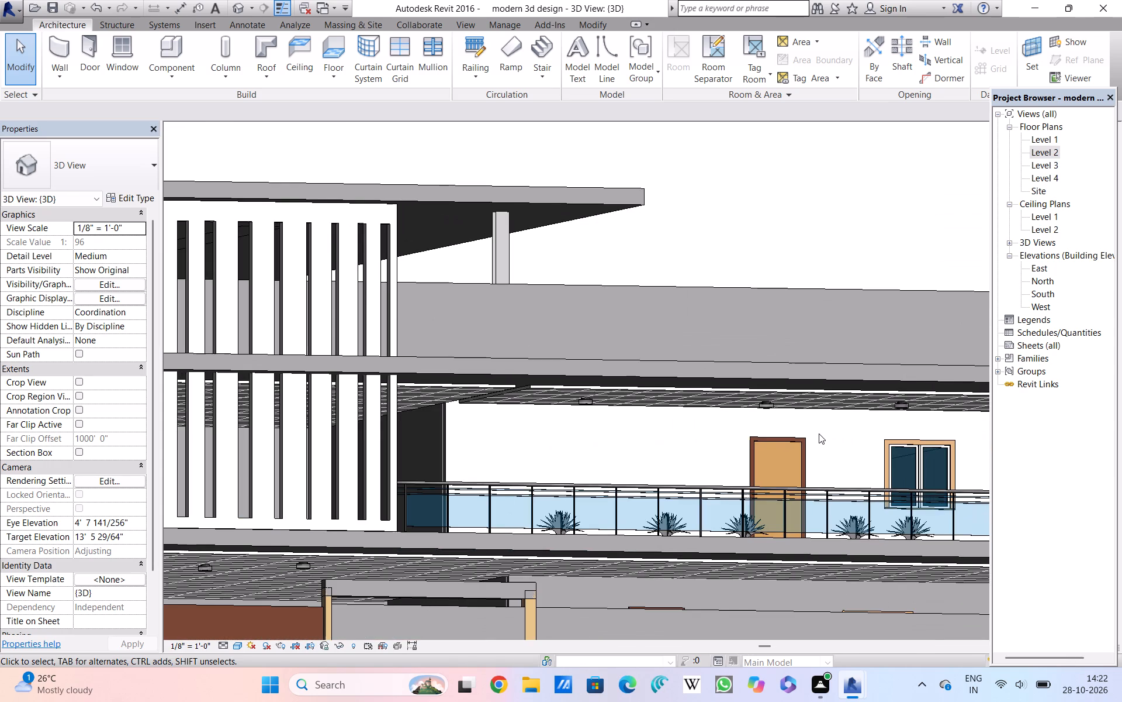
{"action": "scroll", "coordinate": [819, 433], "scroll_direction": "down", "scroll_amount": 2}
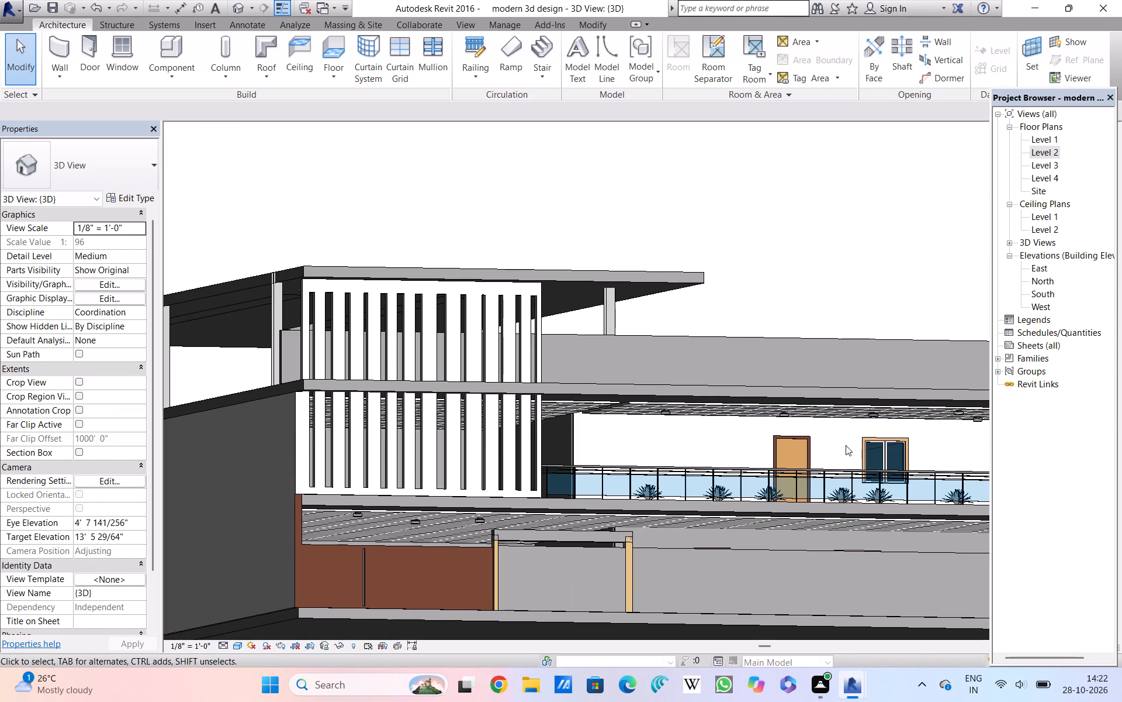
Edit the profile of the Level 3 parapet wall above the balcony and sketch a 3'-6" by 3'-6" rectangular opening.
{"action": "middle_click_drag", "start_coordinate": [846, 445], "coordinate": [726, 491]}
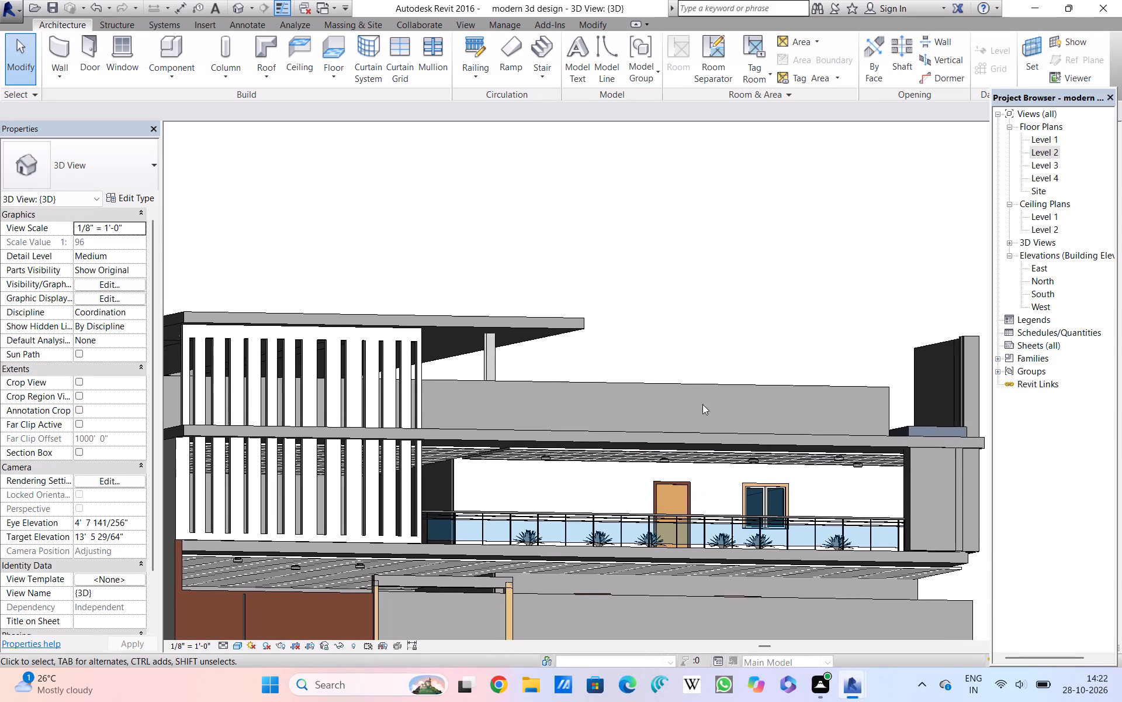
{"action": "left_click", "coordinate": [626, 373]}
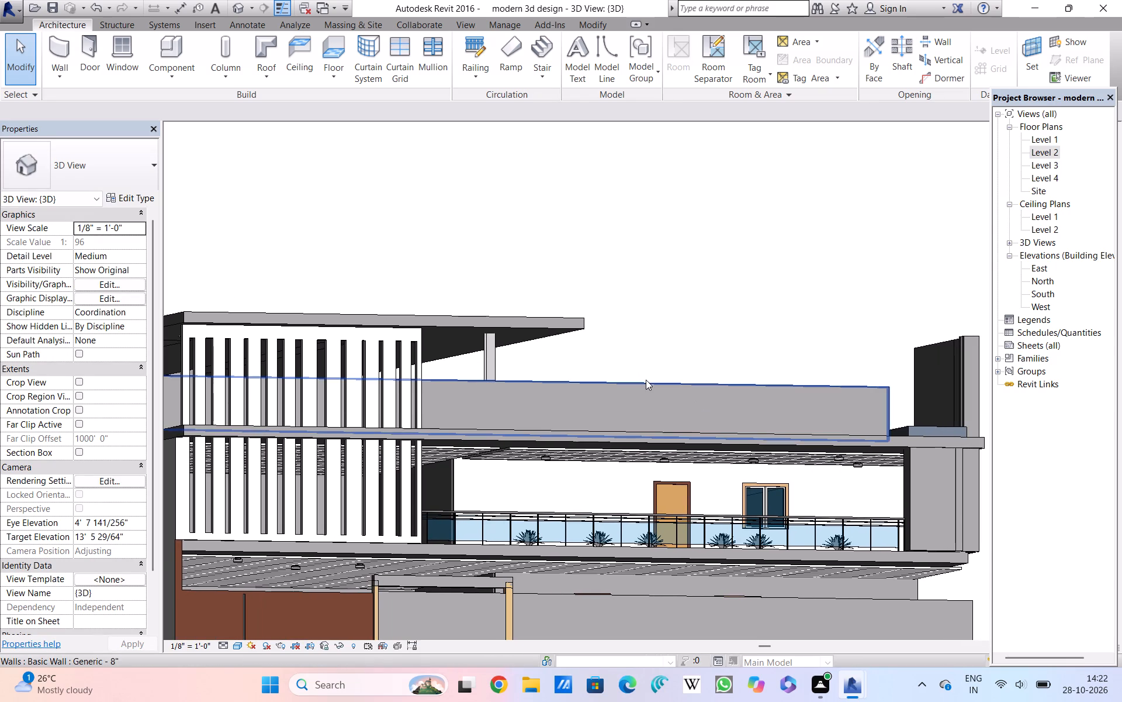
{"action": "left_click", "coordinate": [646, 380]}
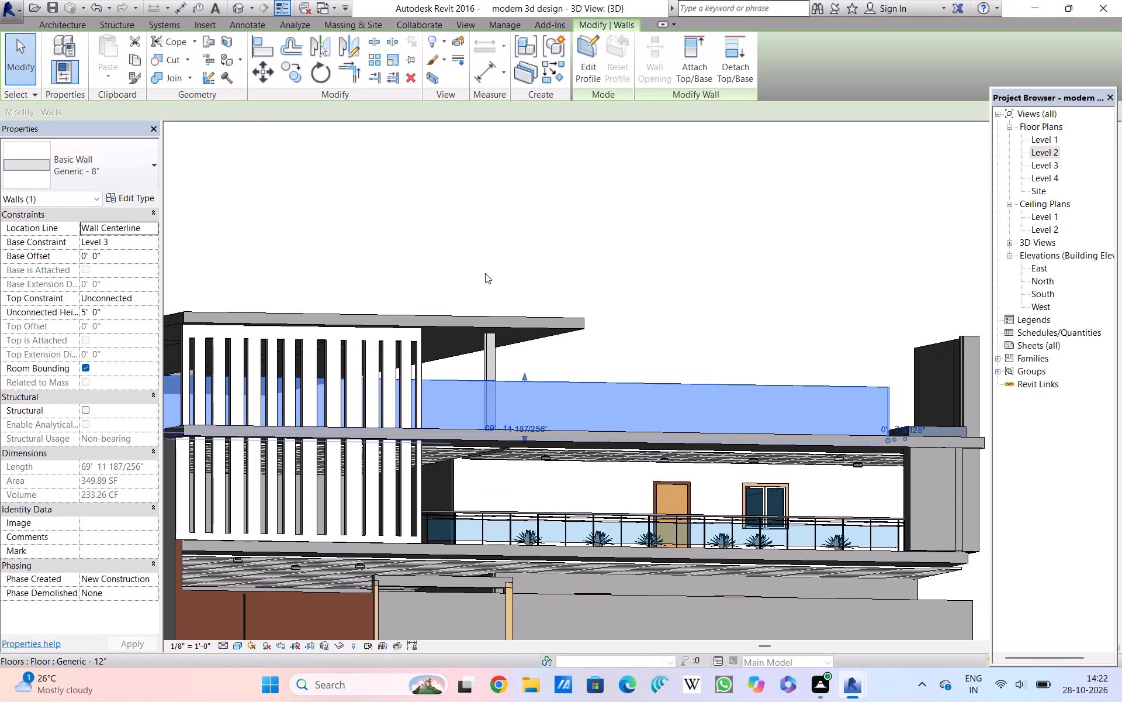
{"action": "double_click", "coordinate": [586, 67]}
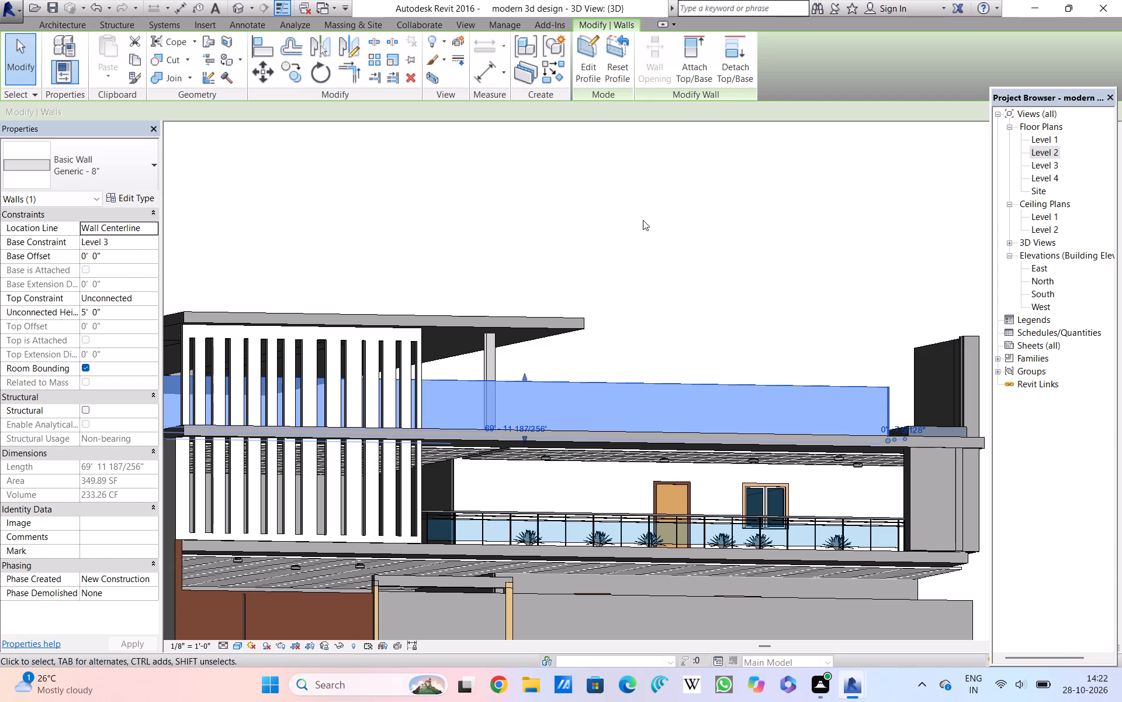
{"action": "left_click", "coordinate": [591, 53]}
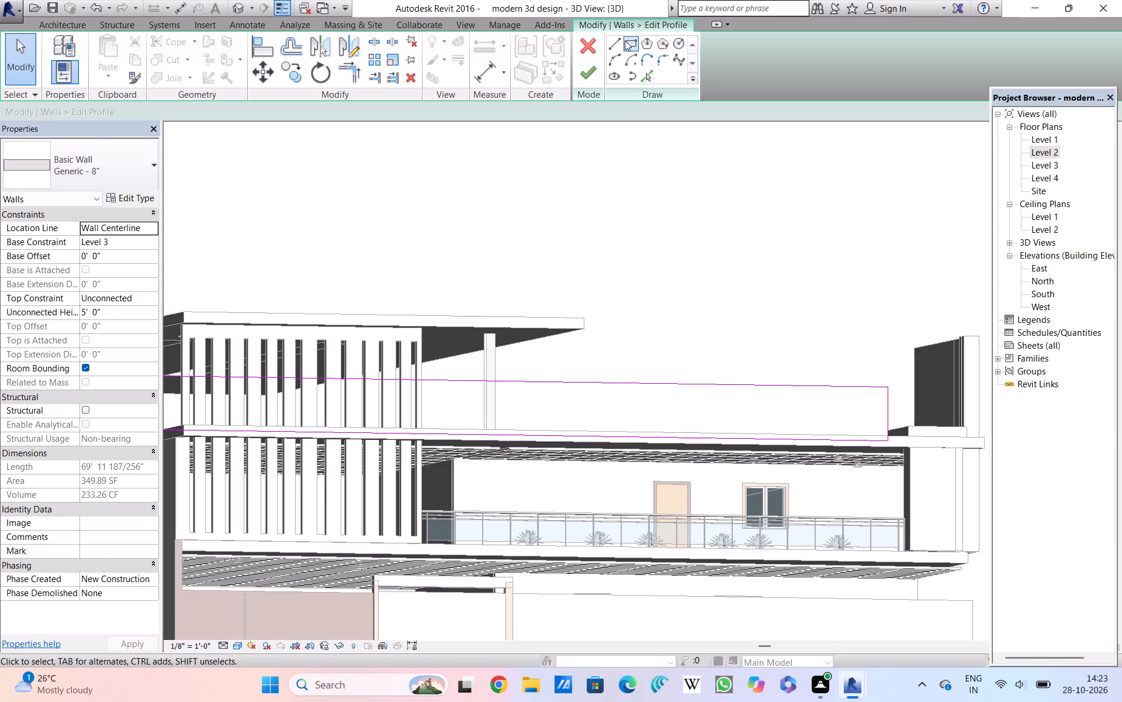
{"action": "double_click", "coordinate": [625, 36]}
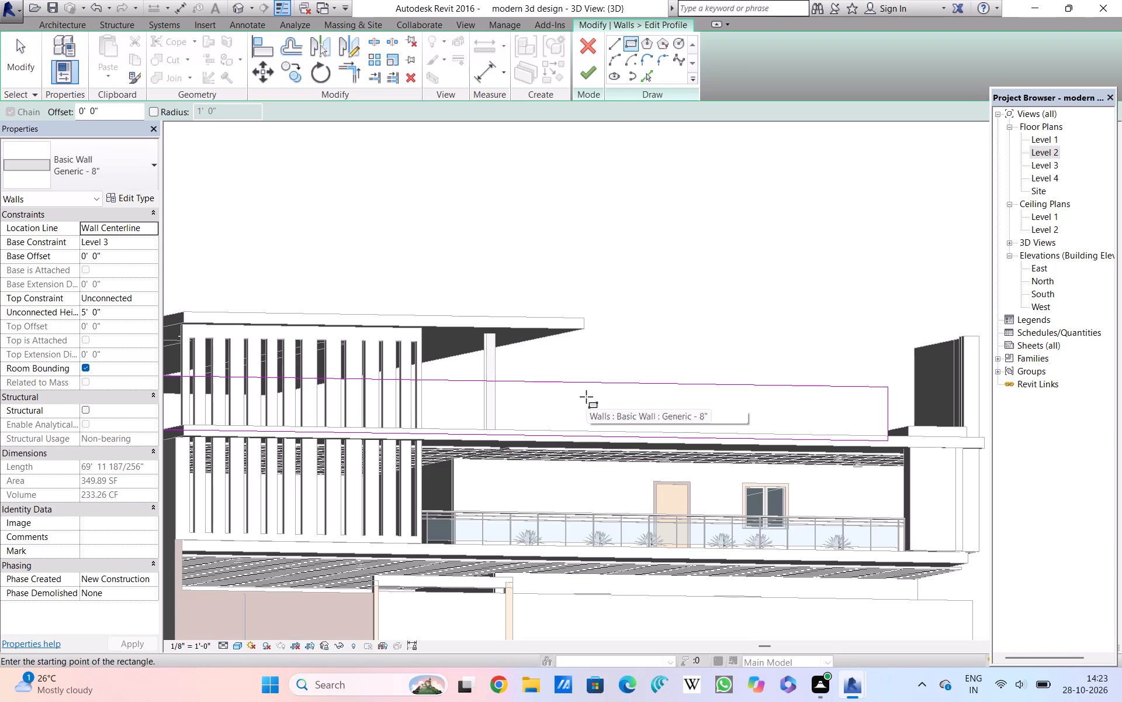
{"action": "scroll", "coordinate": [579, 394], "scroll_direction": "up", "scroll_amount": 5}
{"action": "scroll", "coordinate": [579, 394], "scroll_direction": "down", "scroll_amount": 3}
{"action": "middle_click_drag", "start_coordinate": [579, 394], "coordinate": [467, 395]}
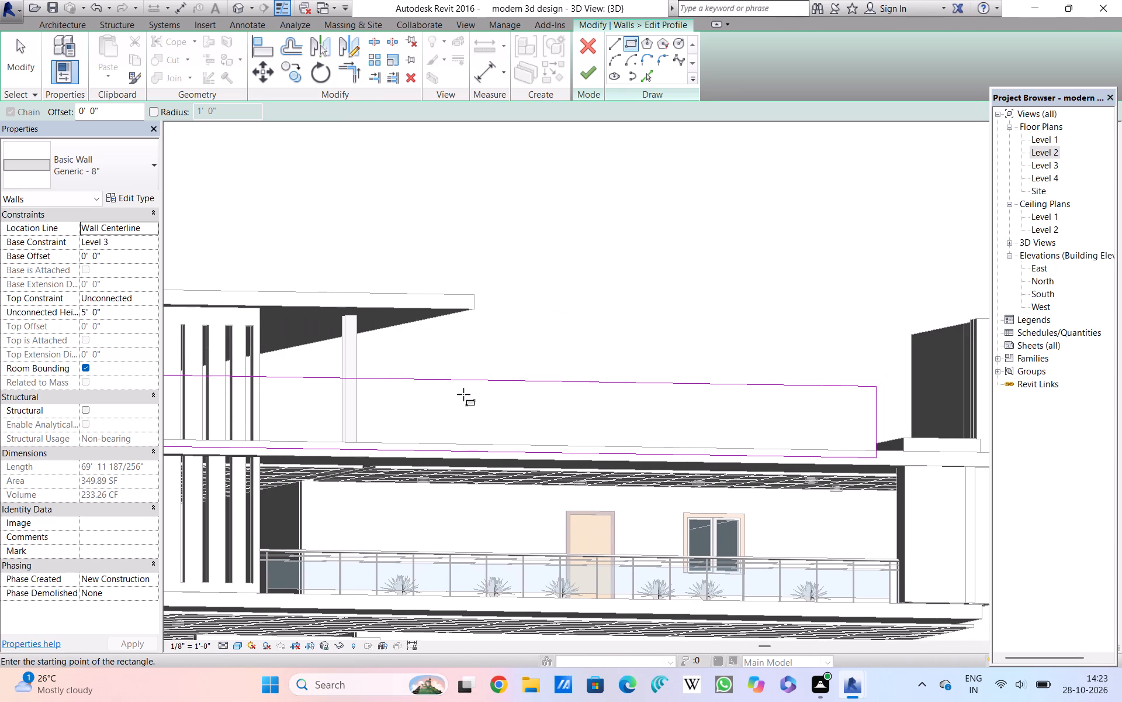
{"action": "left_click_drag", "start_coordinate": [463, 388], "coordinate": [484, 415]}
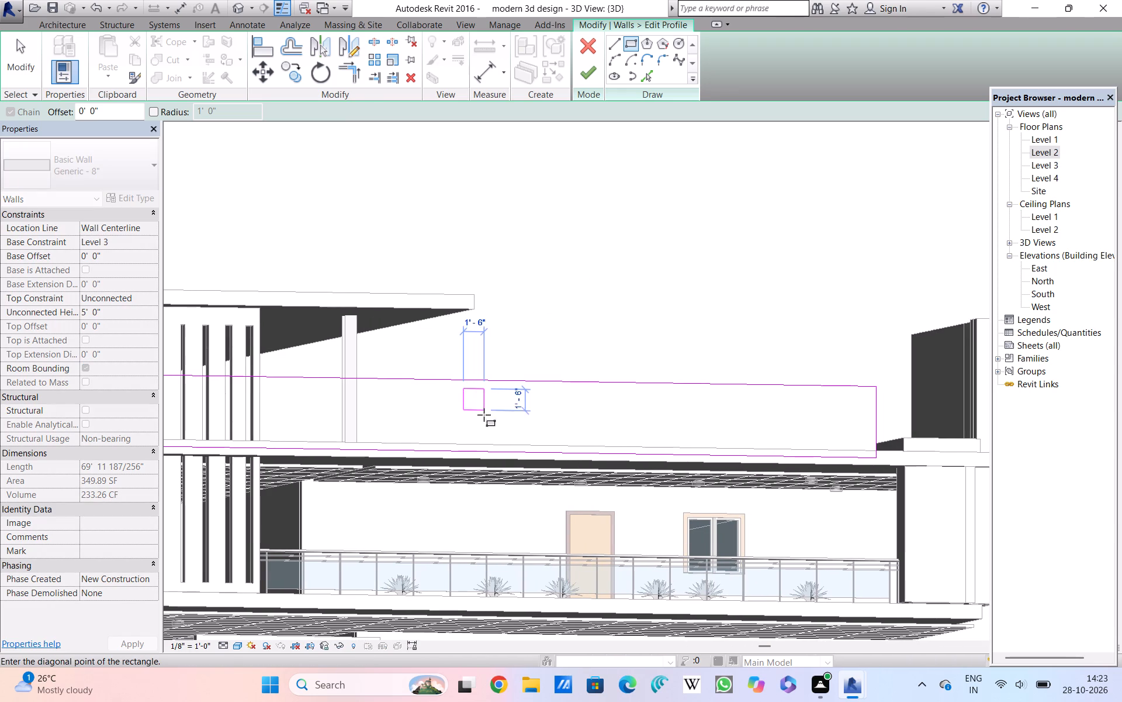
{"action": "left_click_drag", "start_coordinate": [484, 415], "coordinate": [514, 436]}
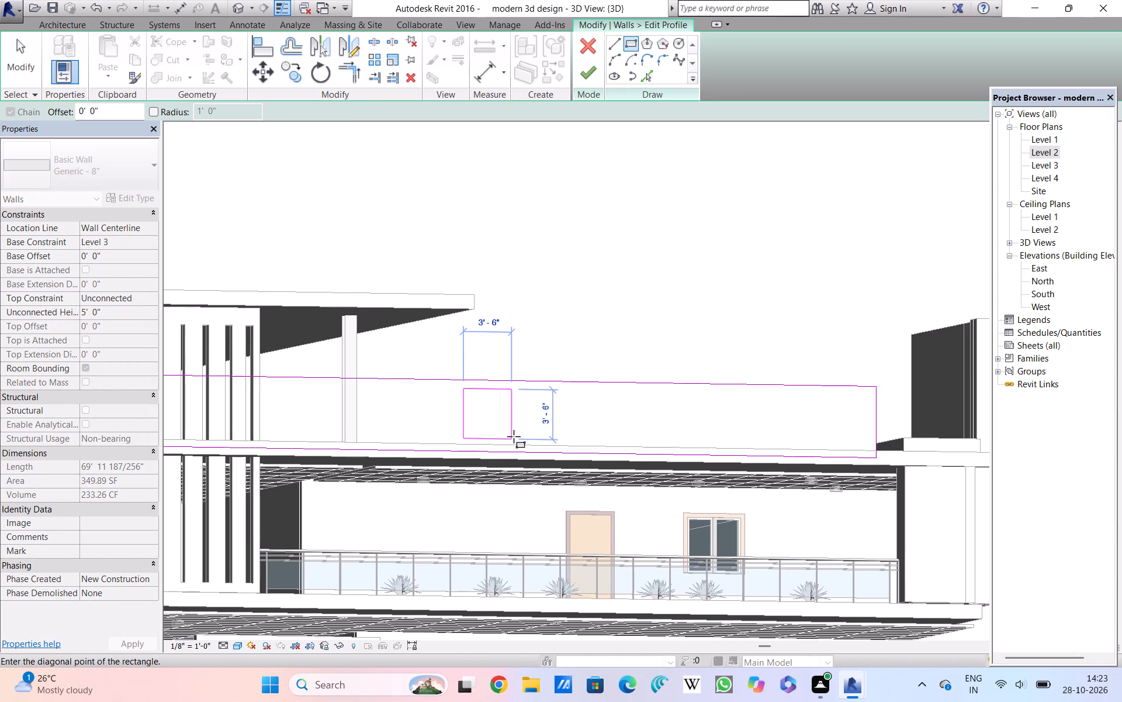
{"action": "left_click_drag", "start_coordinate": [514, 436], "coordinate": [514, 436]}
{"action": "left_click", "coordinate": [514, 436]}
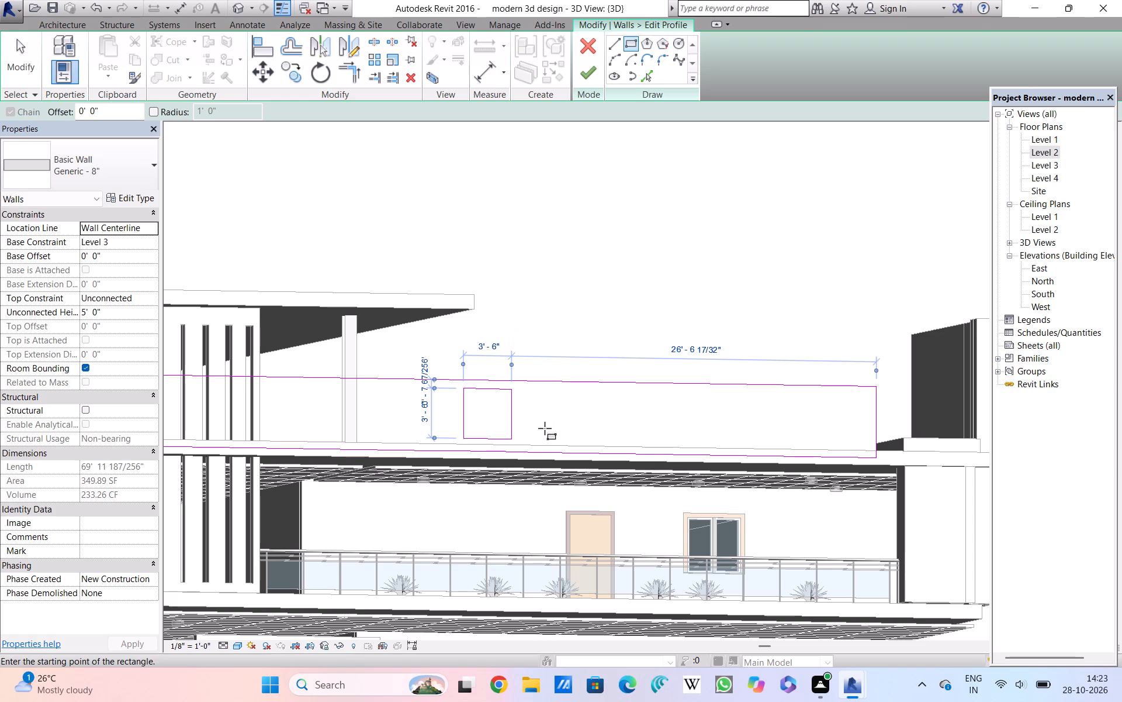
{"action": "double_click", "coordinate": [552, 393]}
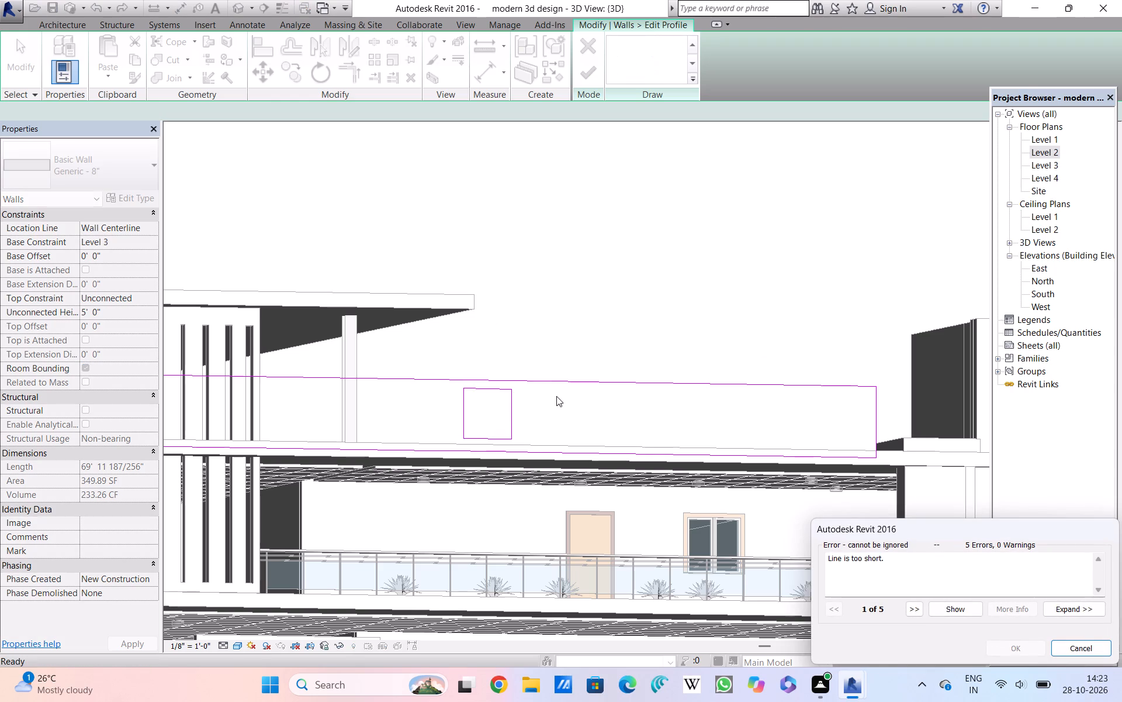
{"action": "left_click", "coordinate": [1068, 653]}
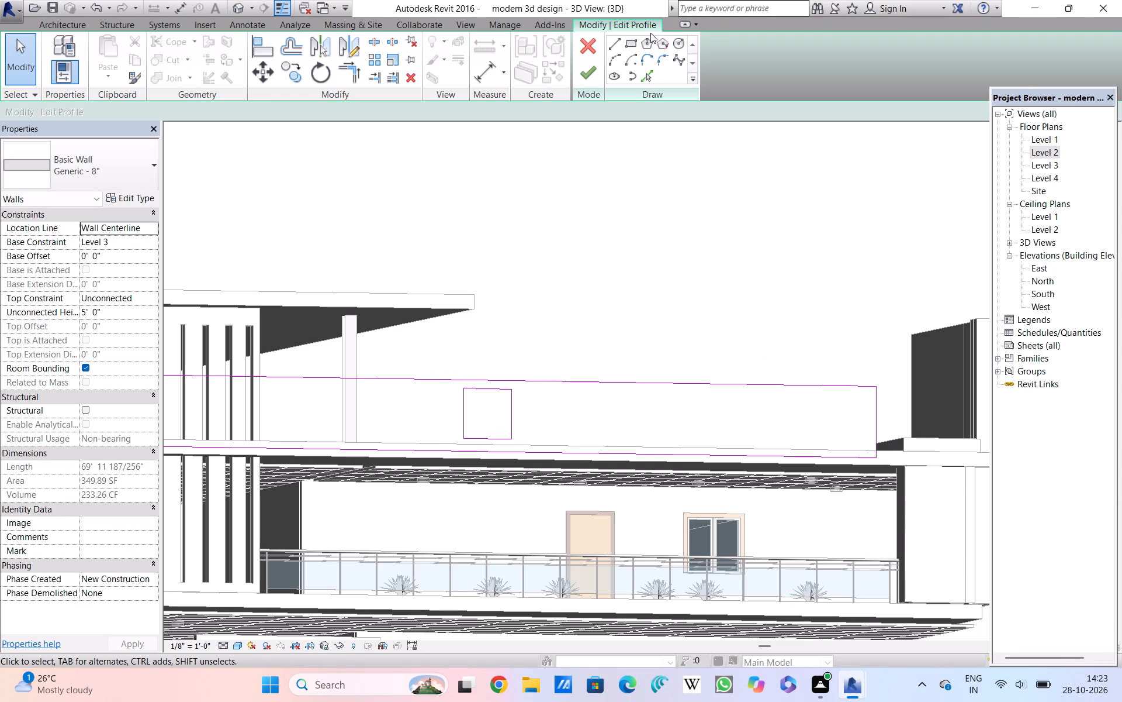
Sketch a row of four circles beside the square opening, two of 1'-6" radius and two of 1'-0" radius, and try finishing the profile.
{"action": "double_click", "coordinate": [676, 46]}
{"action": "left_click", "coordinate": [581, 417]}
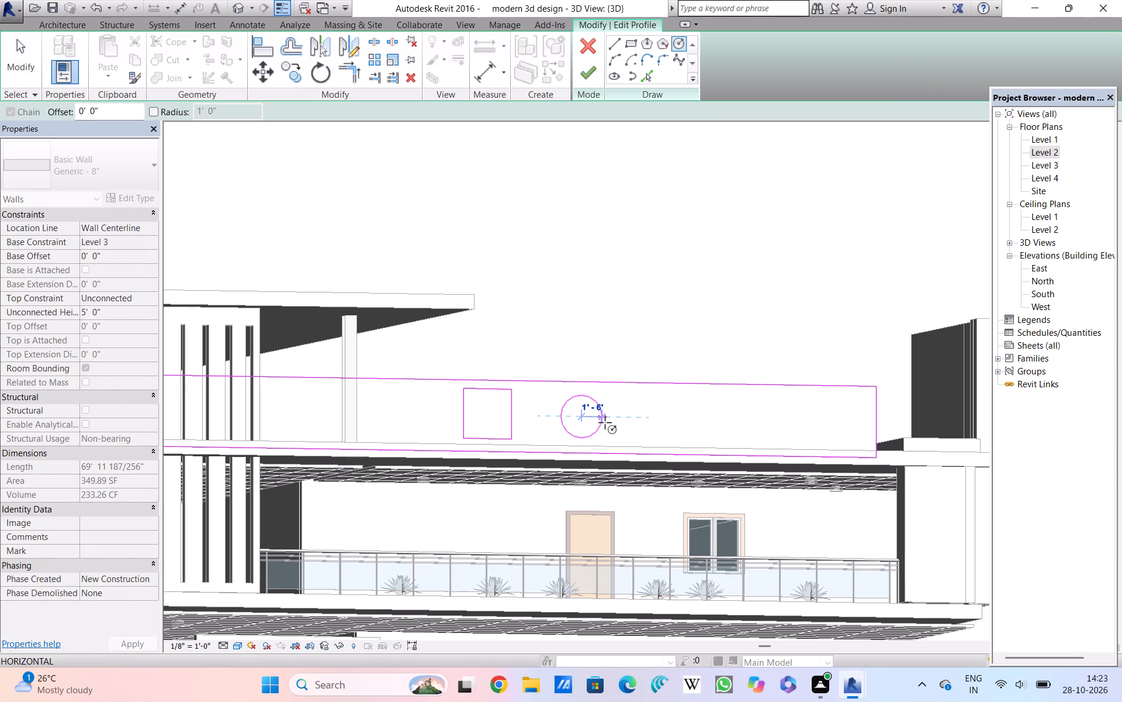
{"action": "double_click", "coordinate": [605, 422]}
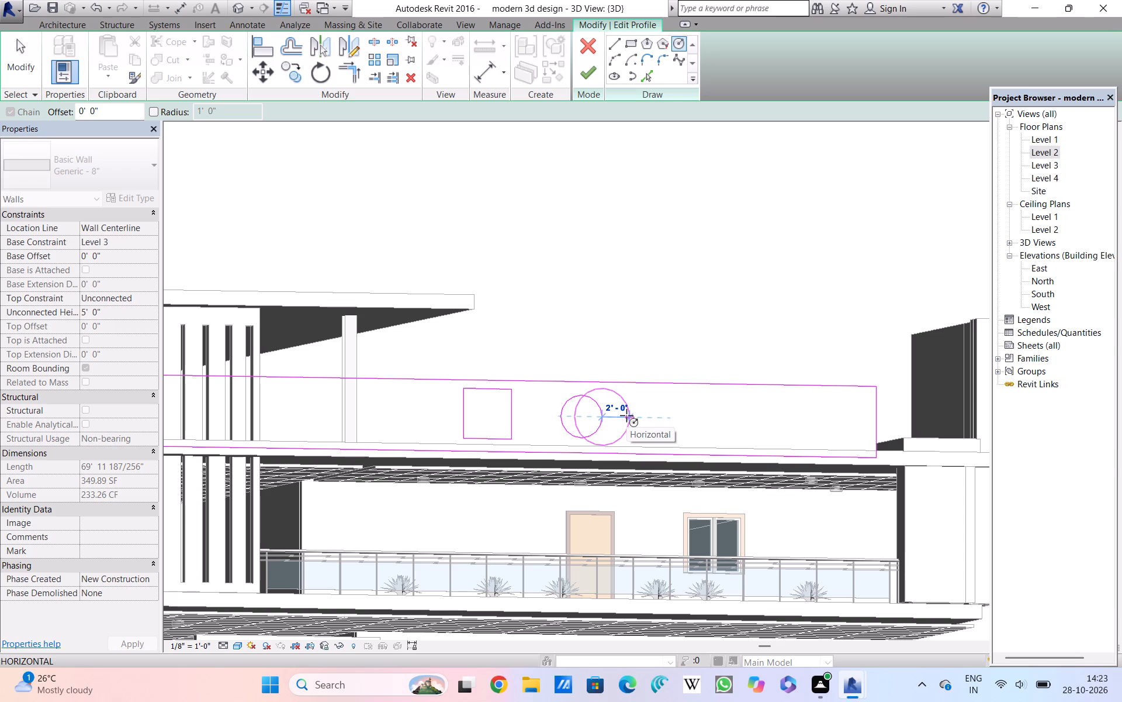
{"action": "left_click", "coordinate": [624, 415]}
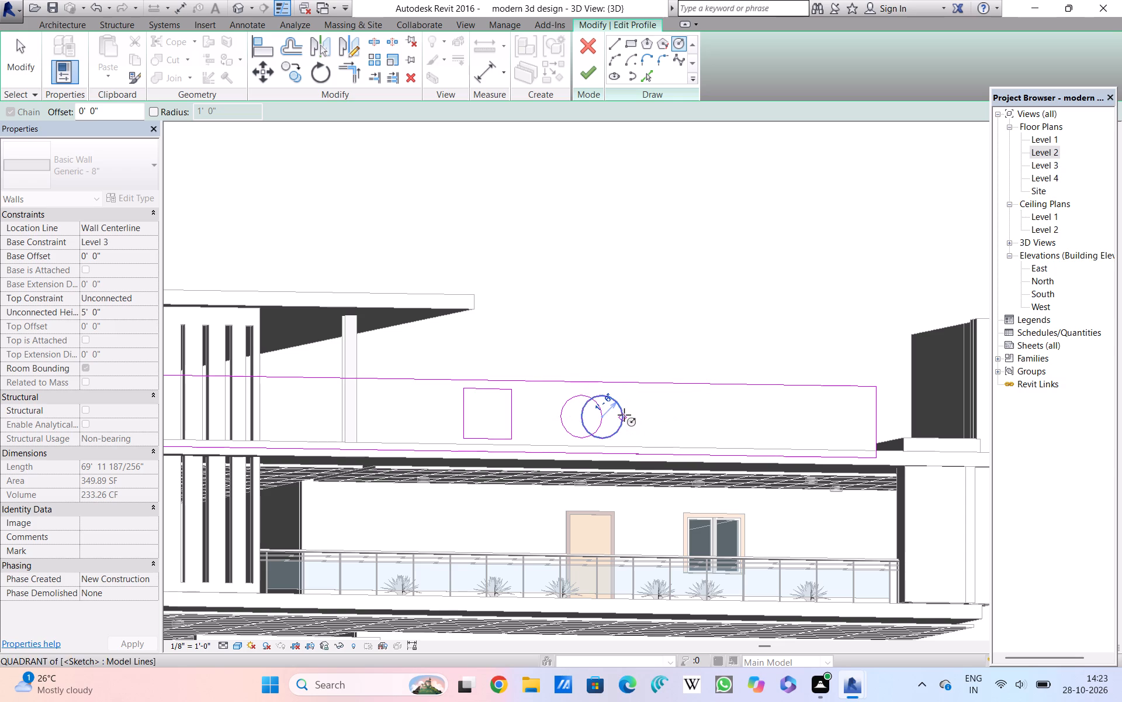
{"action": "left_click", "coordinate": [628, 414]}
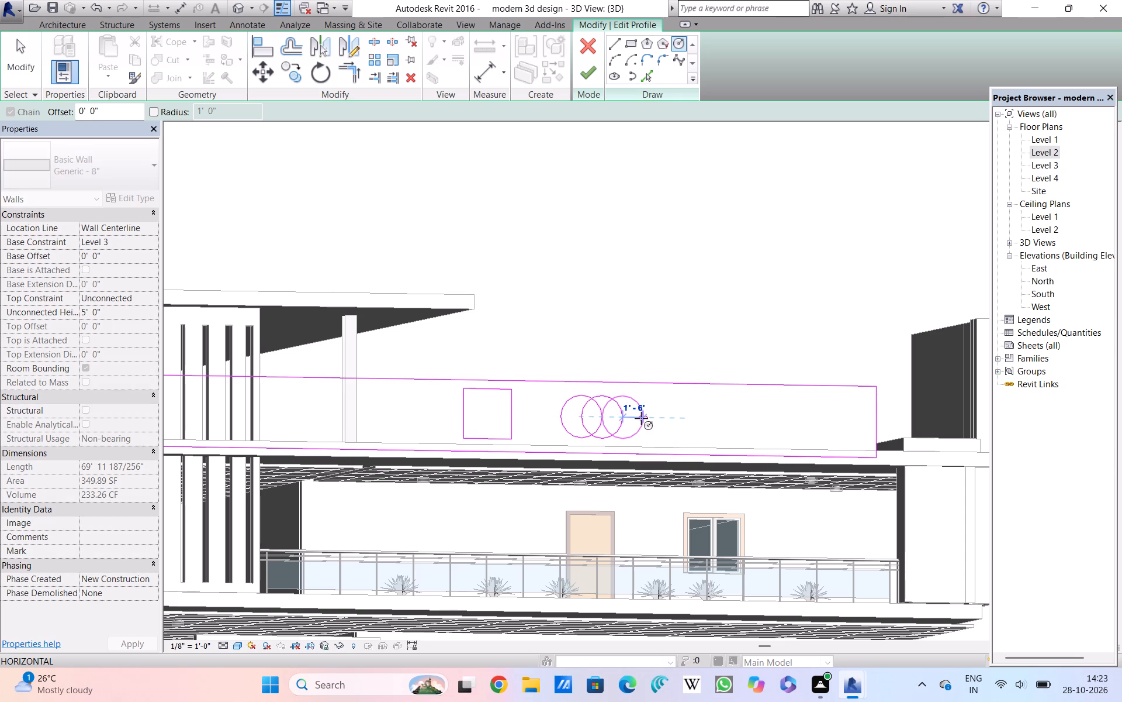
{"action": "left_click", "coordinate": [637, 418]}
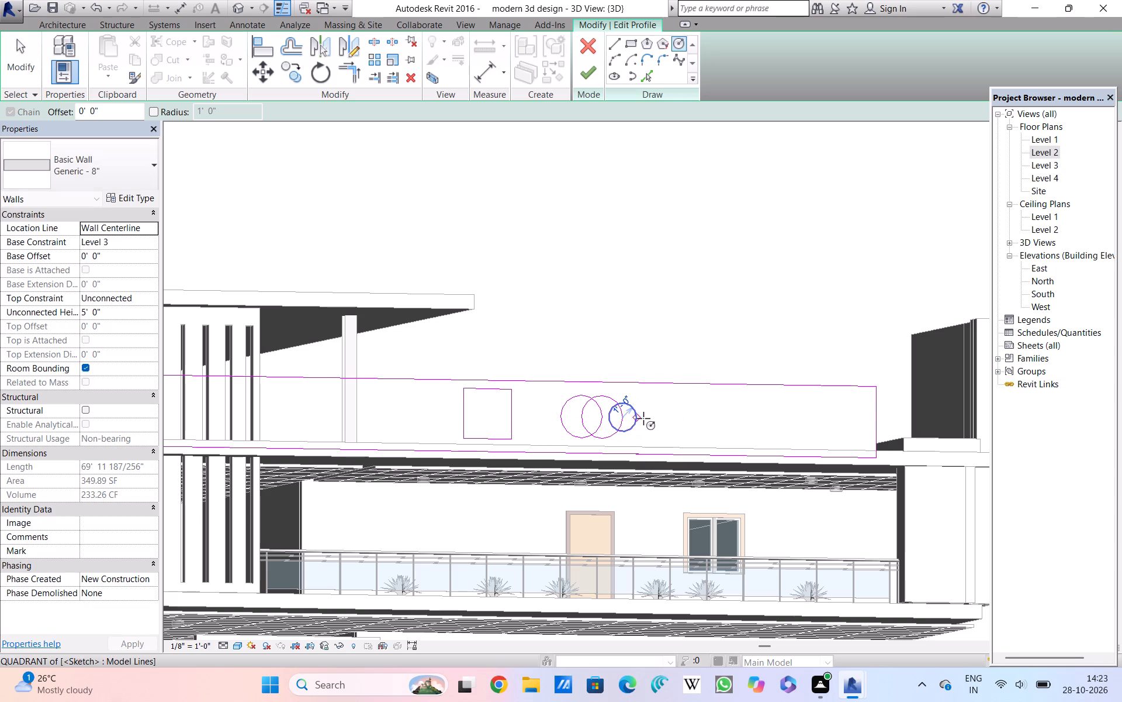
{"action": "left_click_drag", "start_coordinate": [655, 418], "coordinate": [669, 424]}
{"action": "left_click", "coordinate": [669, 424]}
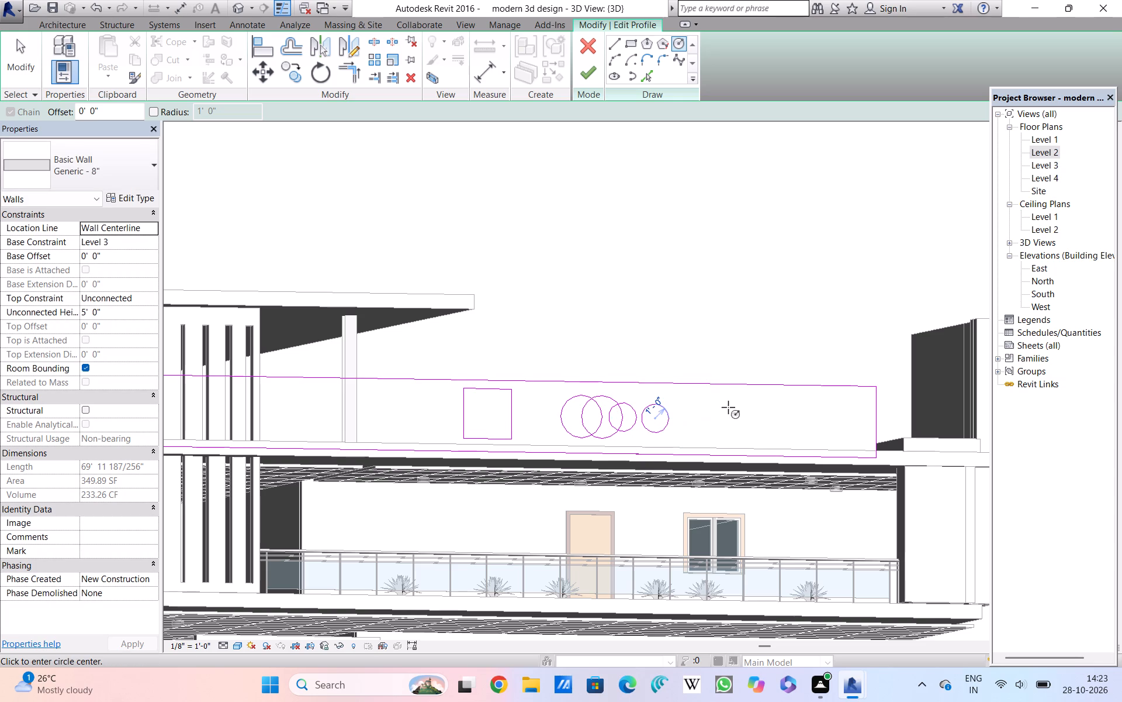
{"action": "left_click", "coordinate": [590, 77]}
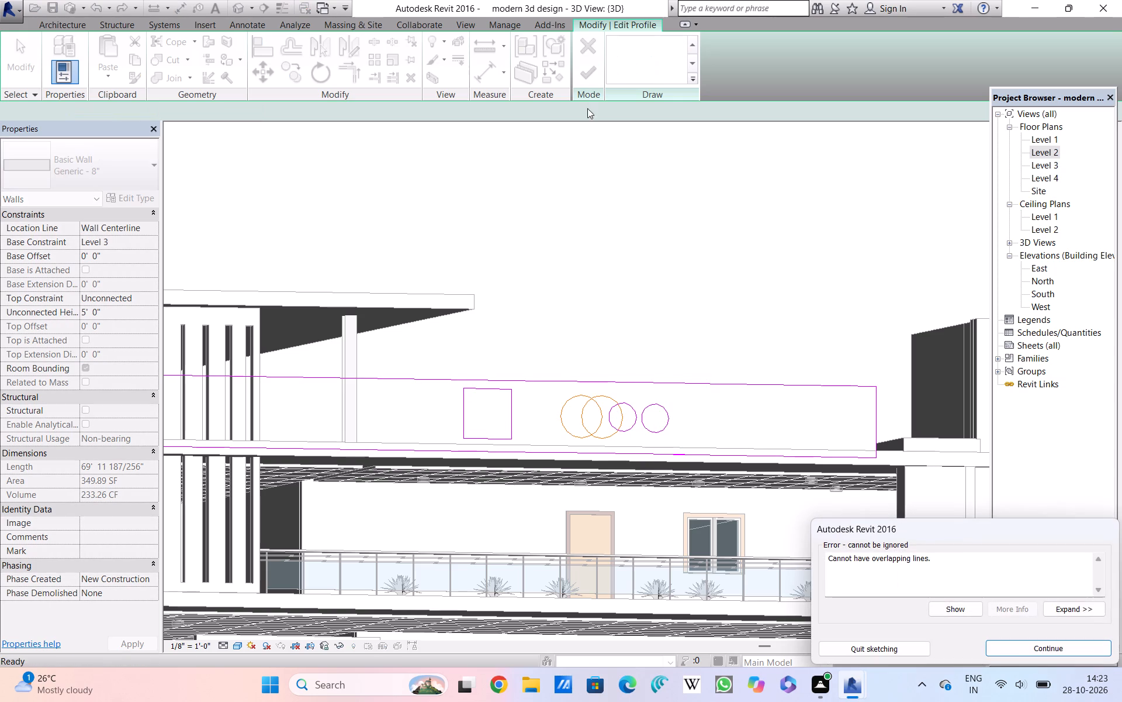
{"action": "left_click", "coordinate": [1004, 643]}
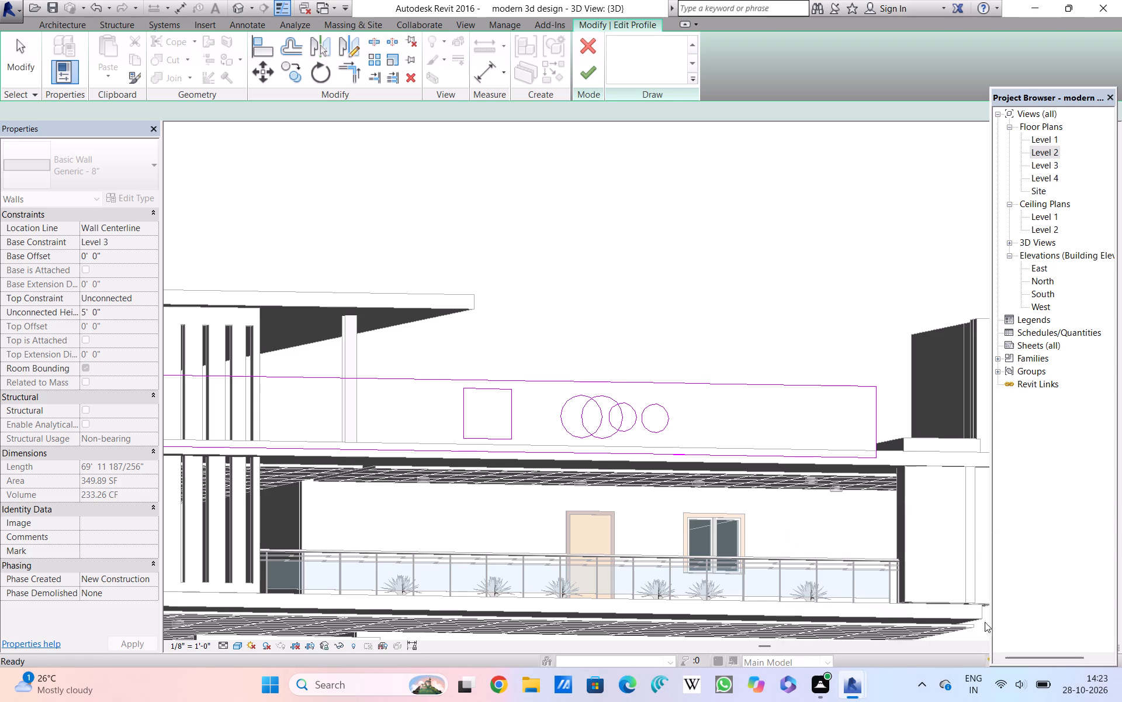
Delete the second 1'-6" radius circle that overlaps its neighbours in the wall profile sketch.
{"action": "scroll", "coordinate": [609, 438], "scroll_direction": "up", "scroll_amount": 7}
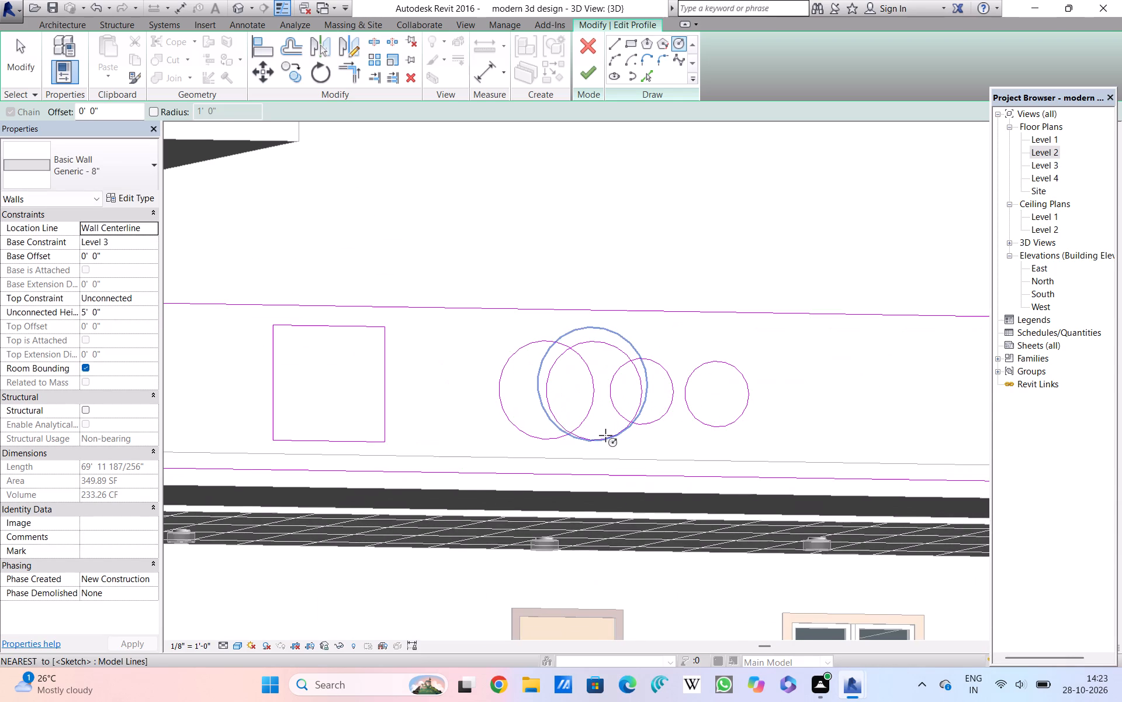
{"action": "left_click", "coordinate": [605, 435]}
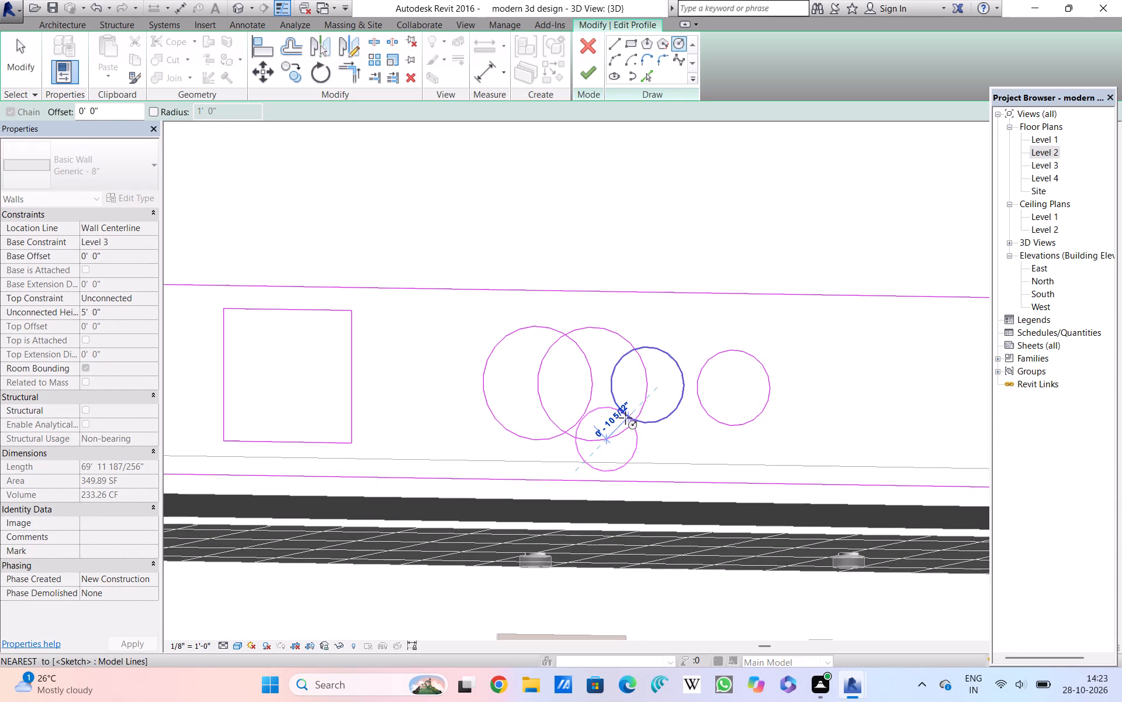
{"action": "key", "text": "Escape"}
{"action": "key", "text": "Escape"}
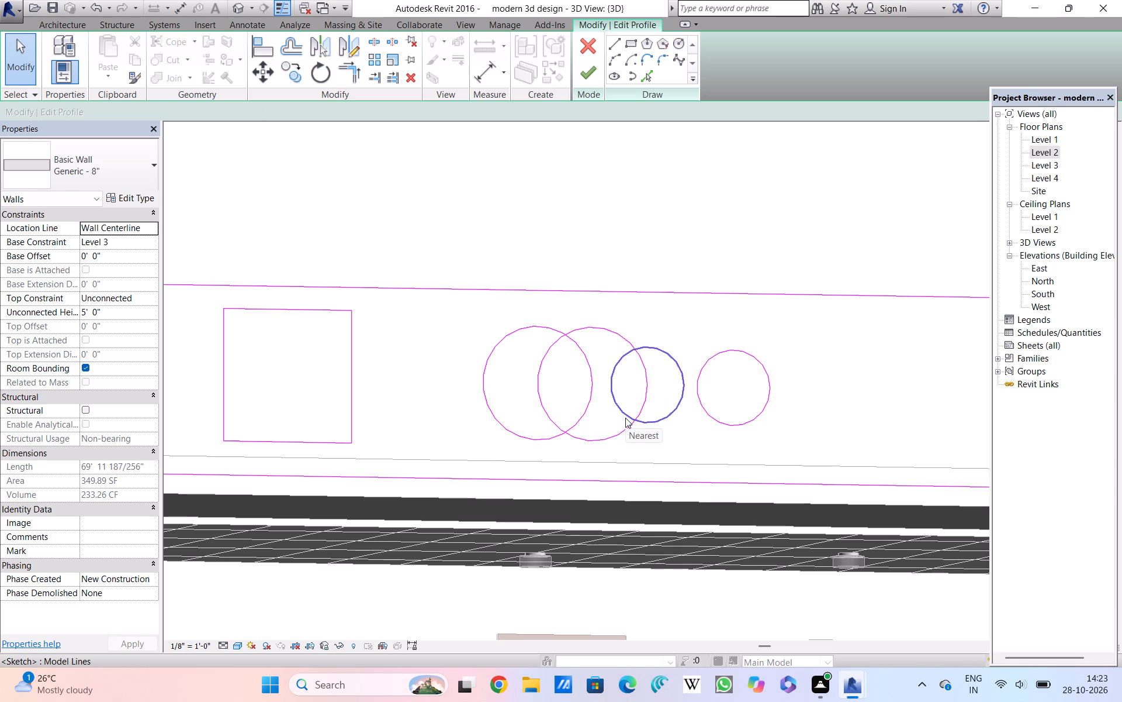
{"action": "left_click", "coordinate": [625, 418]}
{"action": "left_click", "coordinate": [618, 436]}
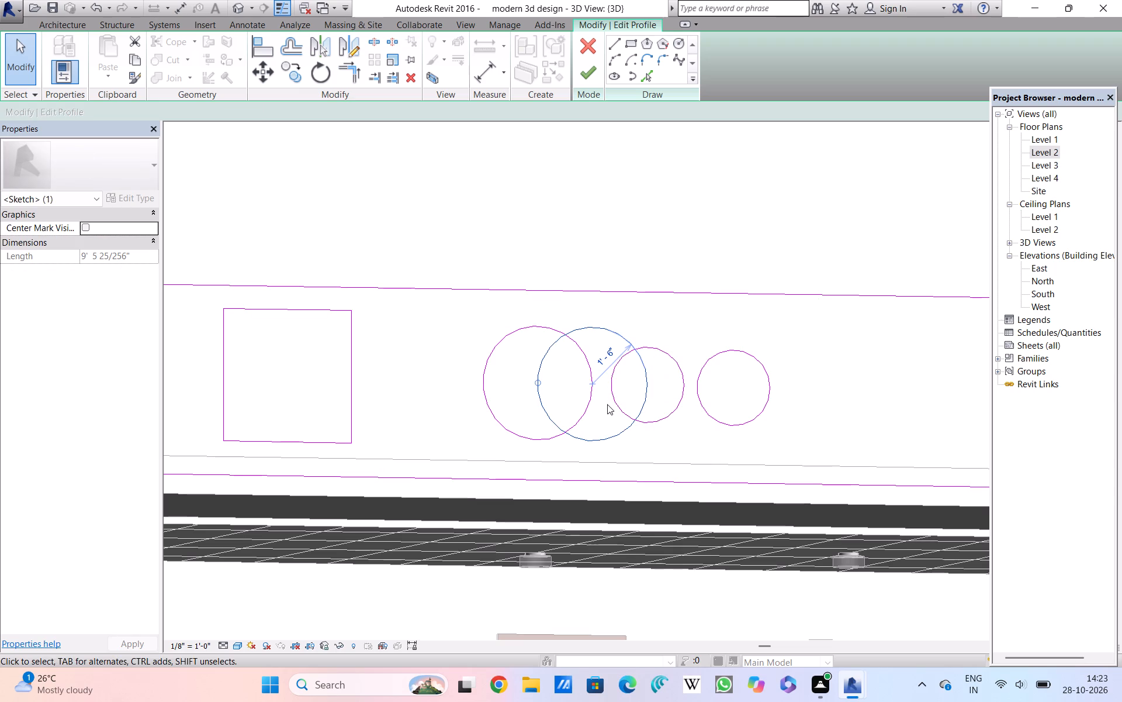
{"action": "key", "text": "Delete"}
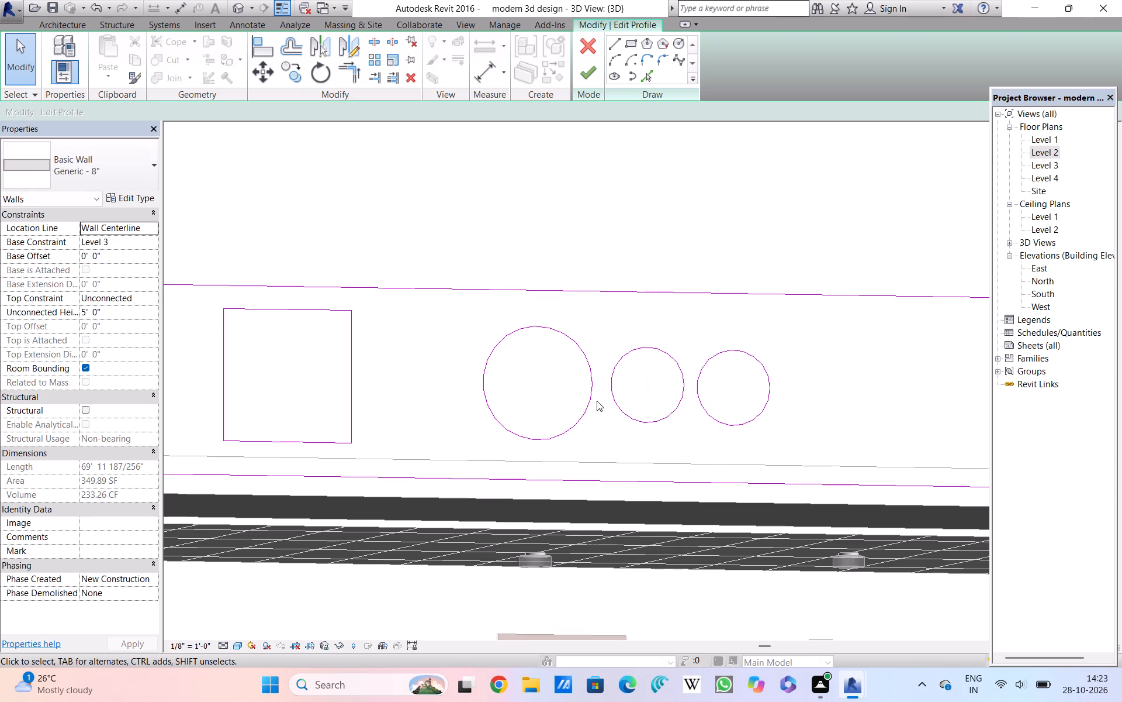
Sketch an inscribed hexagon of 1'-6" radius beyond the row of circles in the parapet wall profile.
{"action": "double_click", "coordinate": [834, 409]}
{"action": "left_click", "coordinate": [659, 44]}
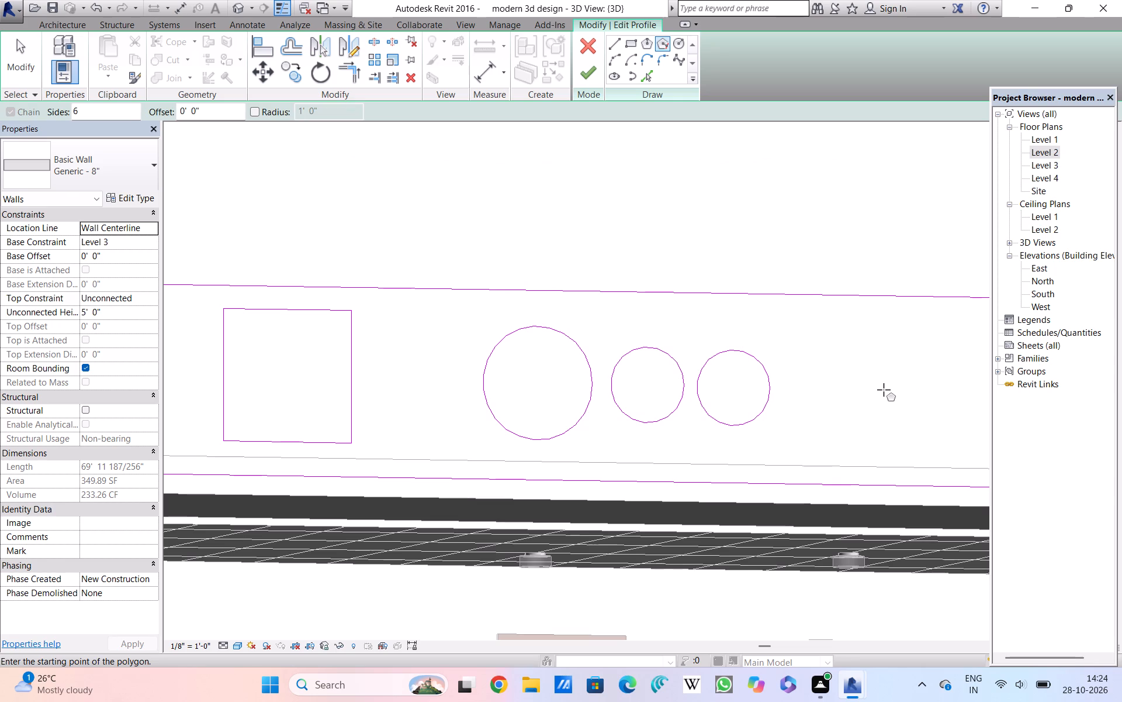
{"action": "scroll", "coordinate": [891, 381], "scroll_direction": "down", "scroll_amount": 3}
{"action": "middle_click_drag", "start_coordinate": [888, 381], "coordinate": [640, 421]}
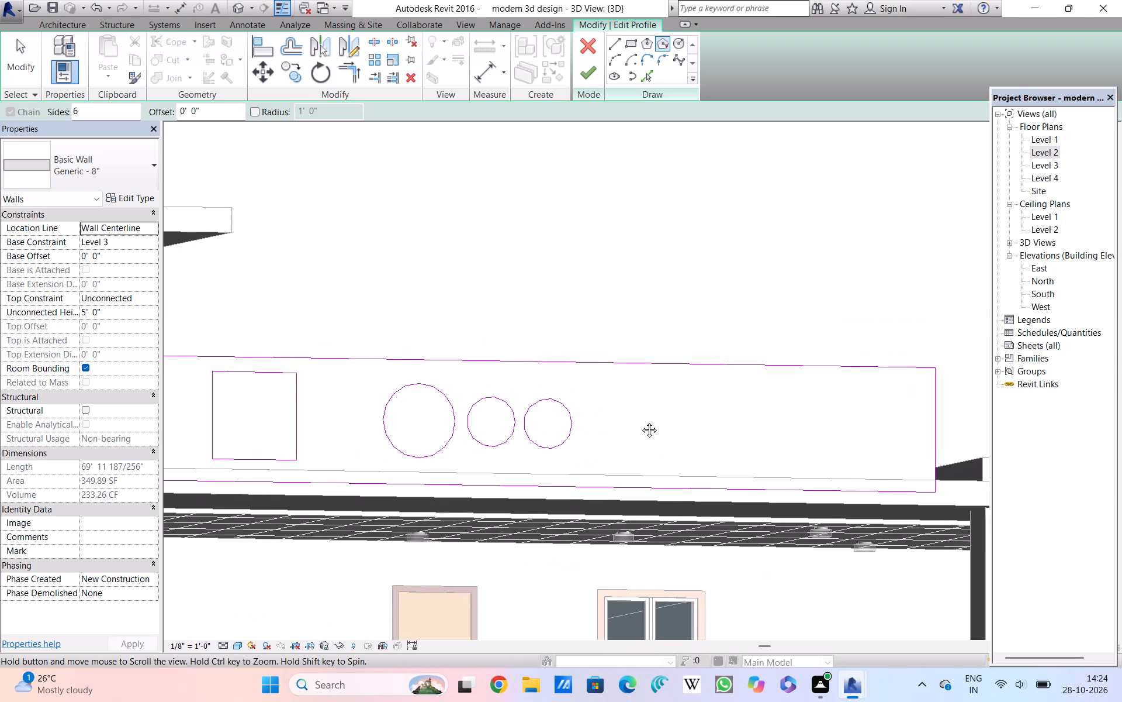
{"action": "middle_click_drag", "start_coordinate": [640, 421], "coordinate": [639, 422]}
{"action": "double_click", "coordinate": [702, 415]}
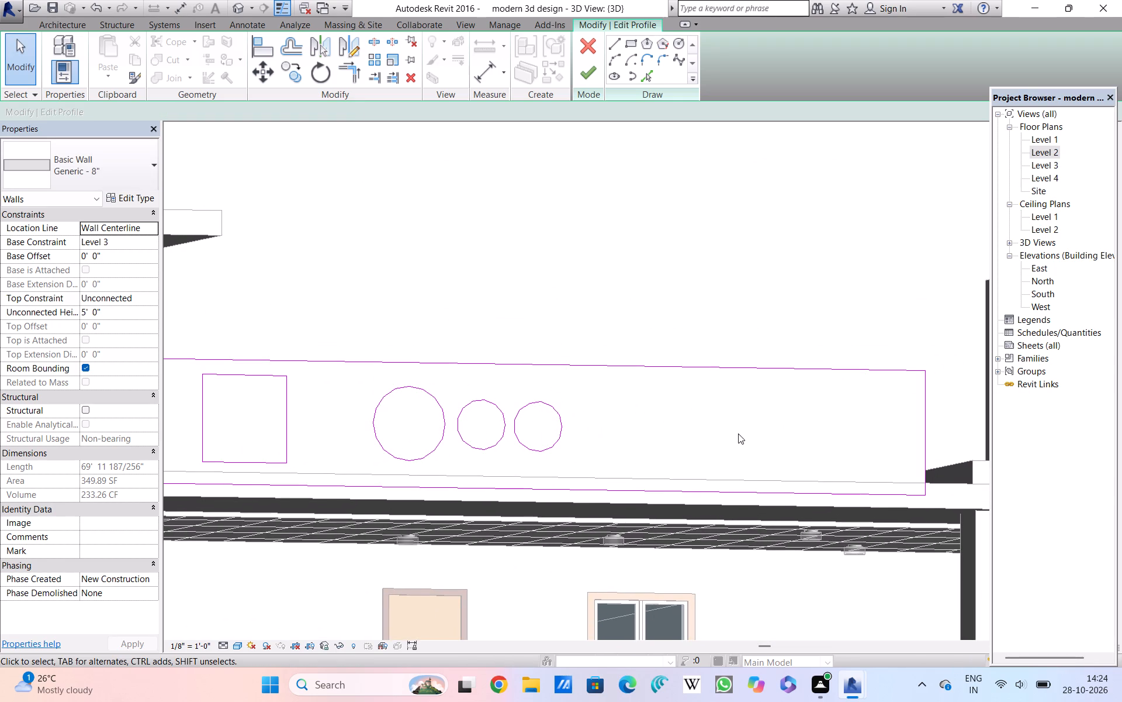
{"action": "left_click", "coordinate": [652, 38]}
{"action": "left_click", "coordinate": [671, 421]}
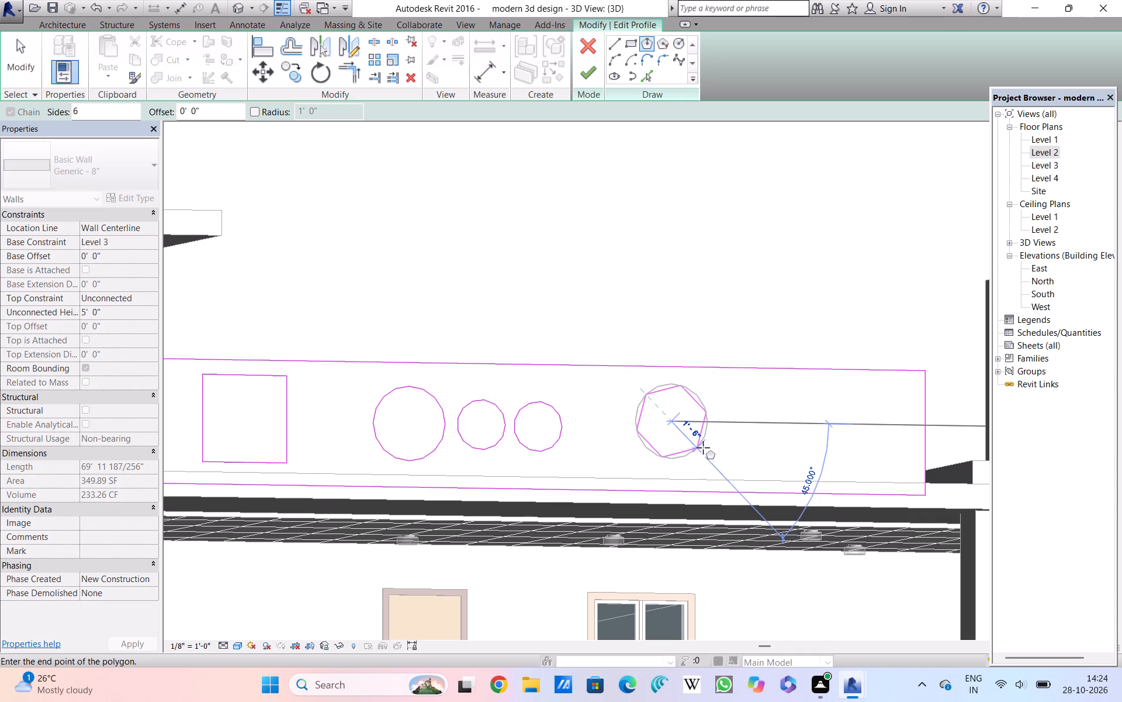
{"action": "left_click", "coordinate": [703, 448]}
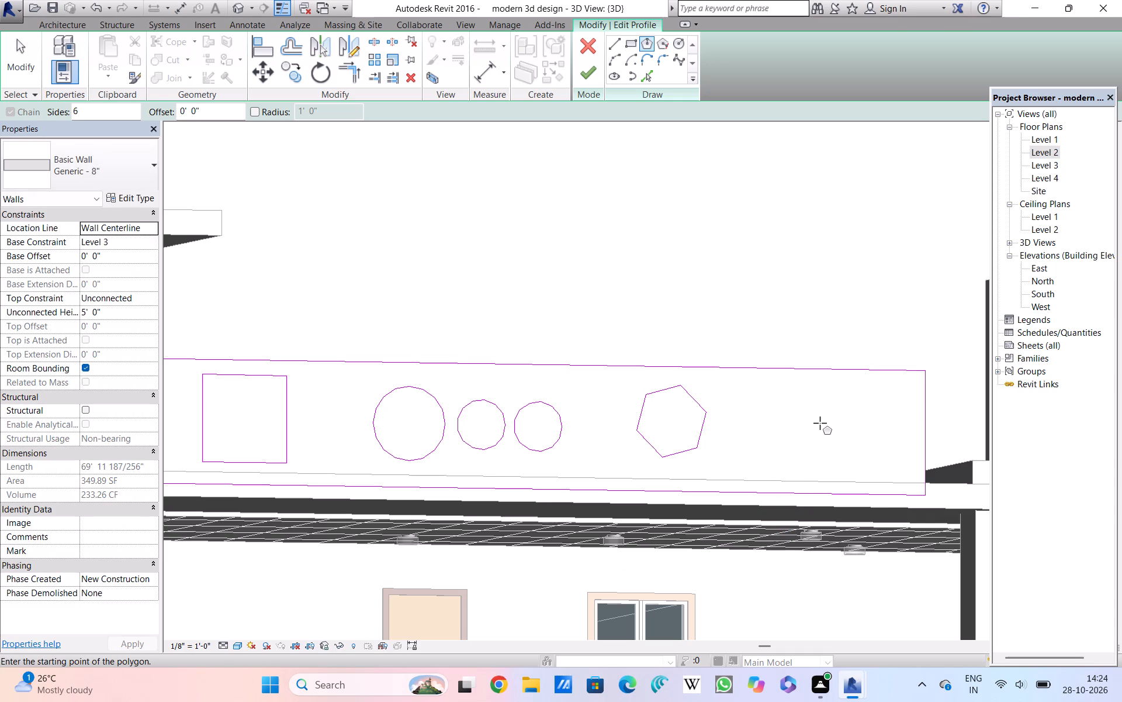
Sketch a circumscribed hexagon of 1'-6" radius between the first hexagon and the wall's end, and finish the profile.
{"action": "left_click", "coordinate": [820, 423]}
{"action": "left_click_drag", "start_coordinate": [826, 425], "coordinate": [849, 459]}
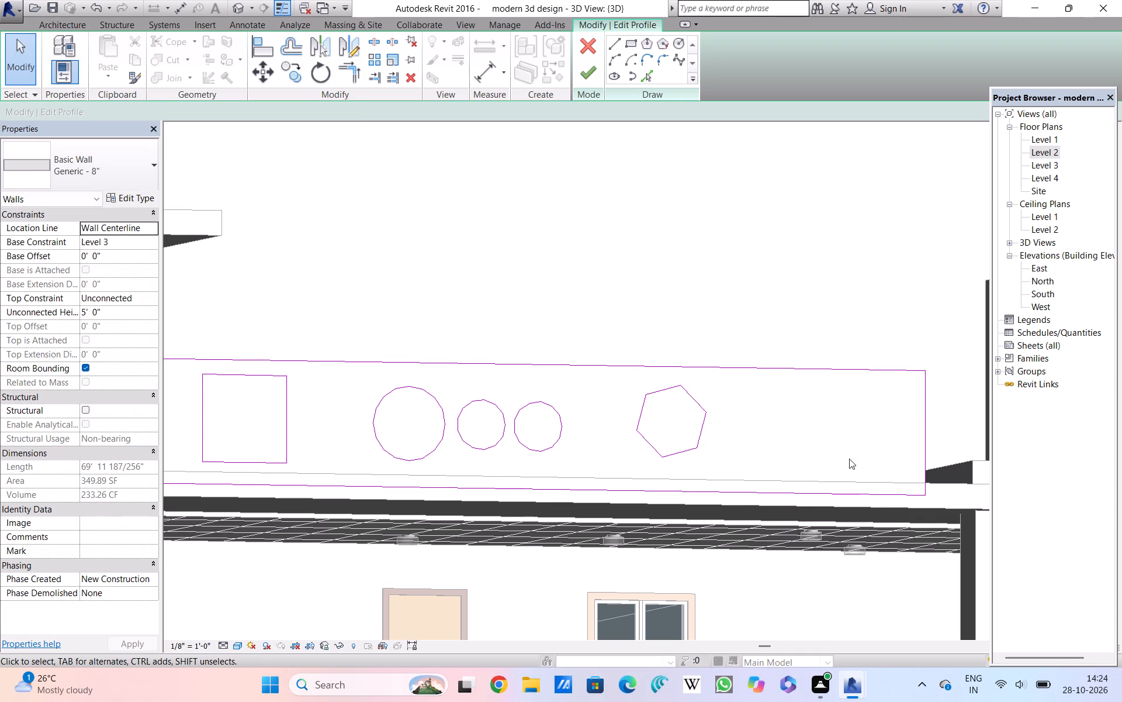
{"action": "left_click_drag", "start_coordinate": [849, 459], "coordinate": [662, 45]}
{"action": "left_click", "coordinate": [662, 45]}
{"action": "left_click_drag", "start_coordinate": [808, 426], "coordinate": [816, 437]}
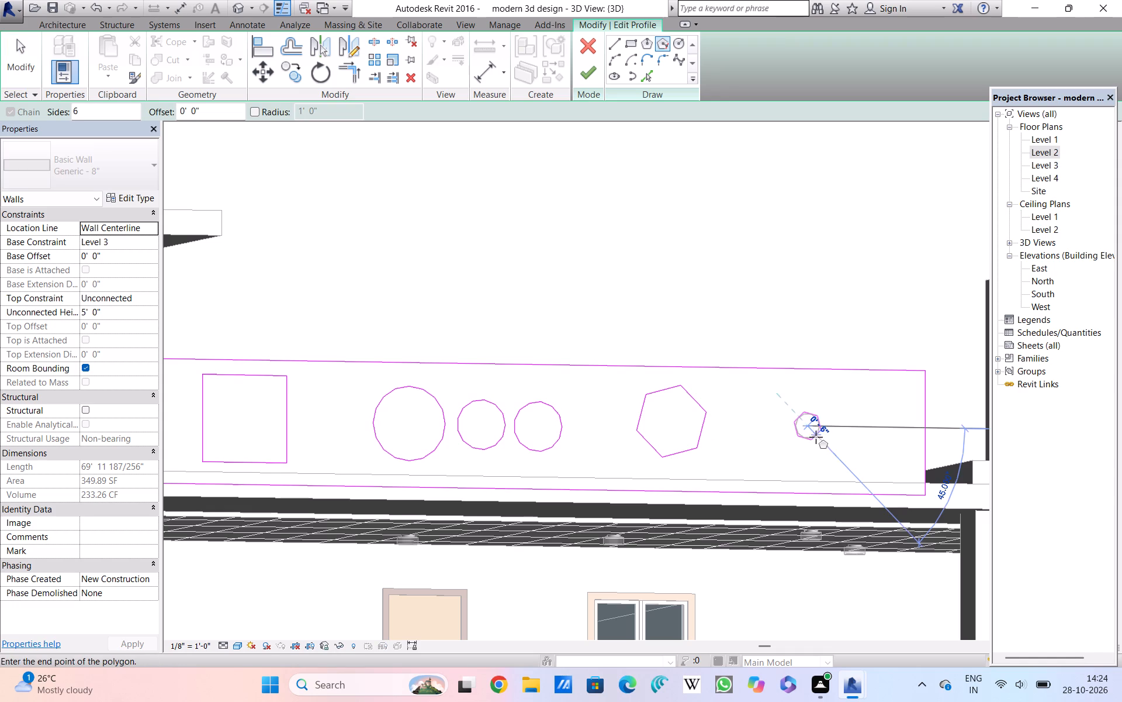
{"action": "left_click_drag", "start_coordinate": [816, 437], "coordinate": [834, 455]}
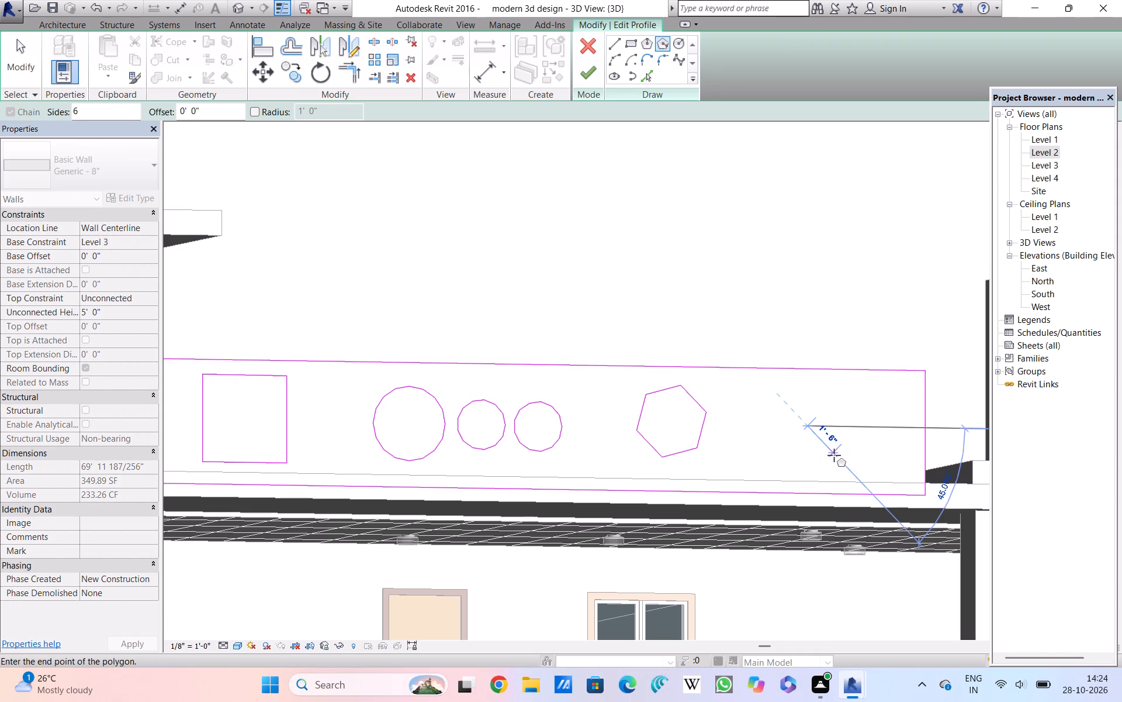
{"action": "left_click", "coordinate": [835, 455]}
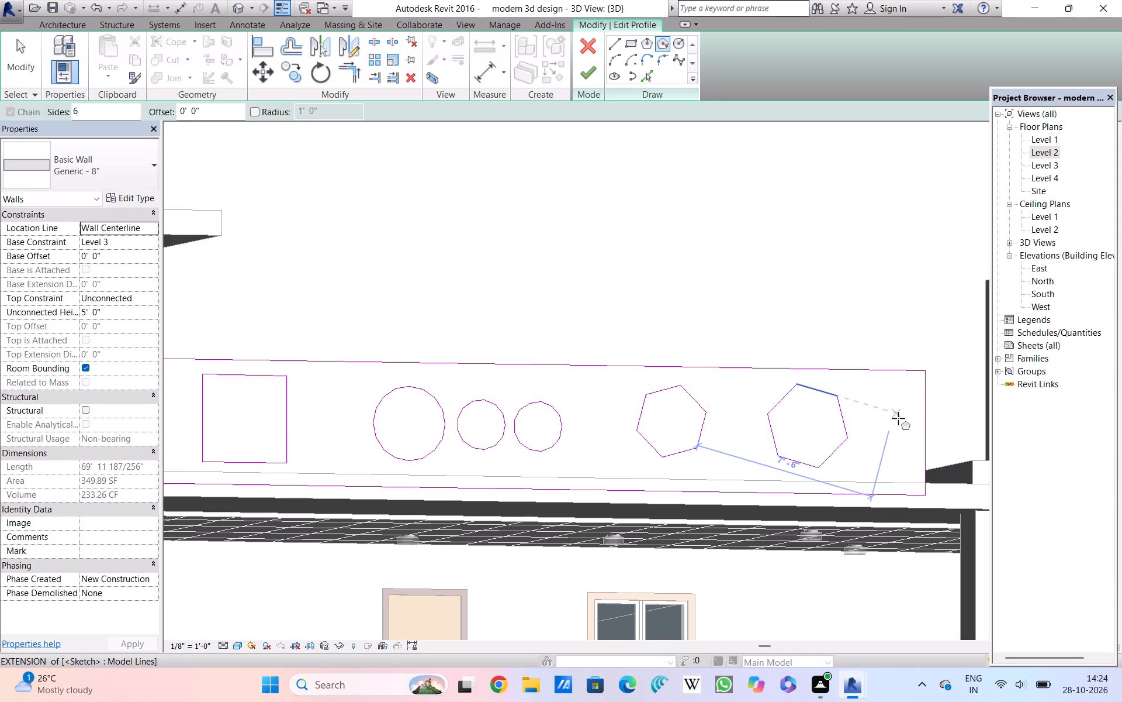
{"action": "left_click", "coordinate": [588, 73]}
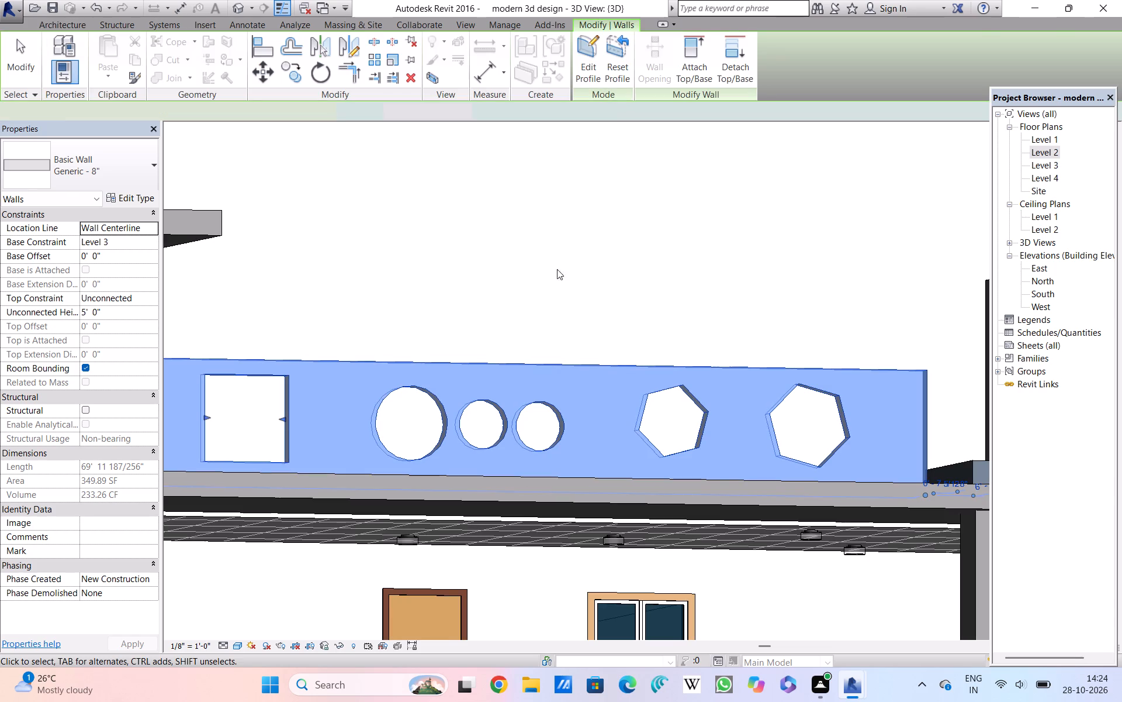
{"action": "double_click", "coordinate": [571, 284]}
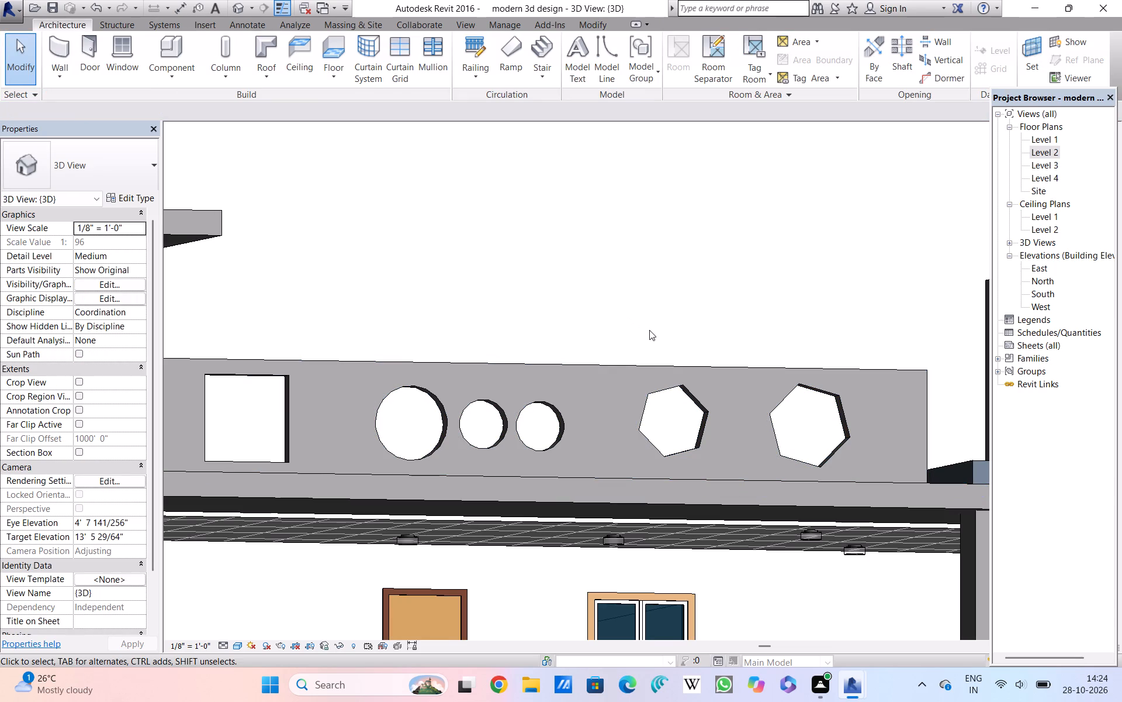
Examine the parapet wall openings, the front facade and the roof slabs of the house from several angles.
{"action": "middle_click_drag", "start_coordinate": [649, 330], "coordinate": [653, 356], "text": "shift"}
{"action": "scroll", "coordinate": [649, 330], "scroll_direction": "down", "scroll_amount": 1, "text": "shift"}
{"action": "scroll", "coordinate": [656, 352], "scroll_direction": "down", "scroll_amount": 8}
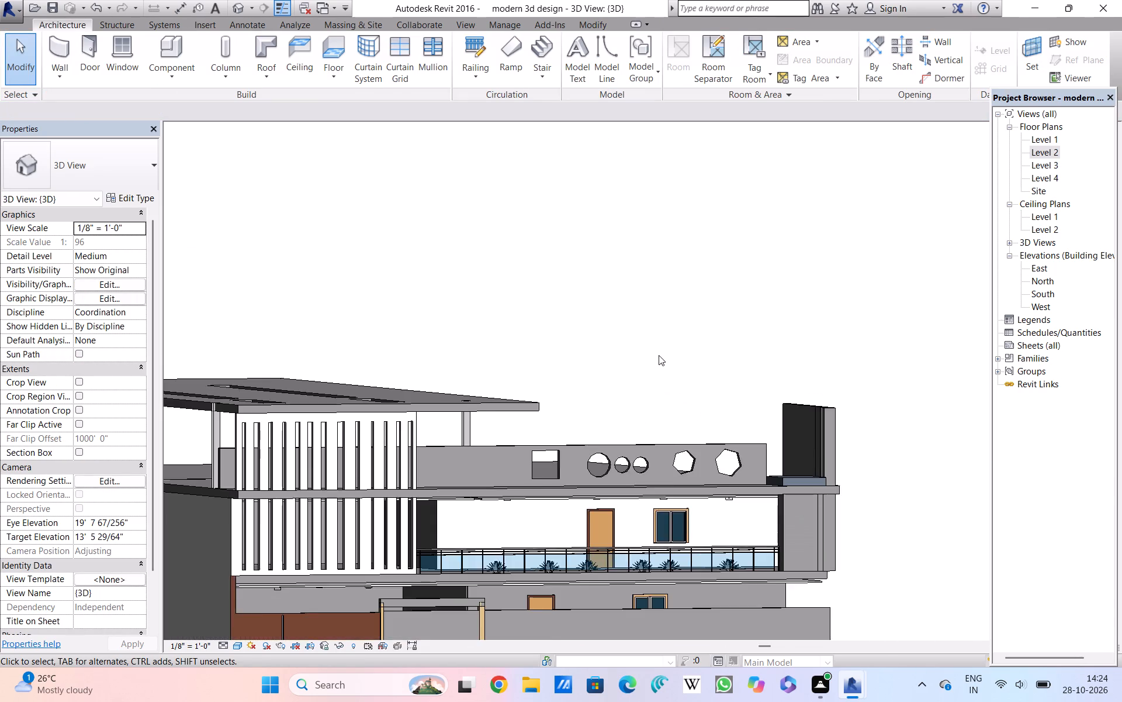
{"action": "scroll", "coordinate": [660, 356], "scroll_direction": "down", "scroll_amount": 3}
{"action": "middle_click_drag", "start_coordinate": [820, 490], "coordinate": [822, 464], "text": "shift"}
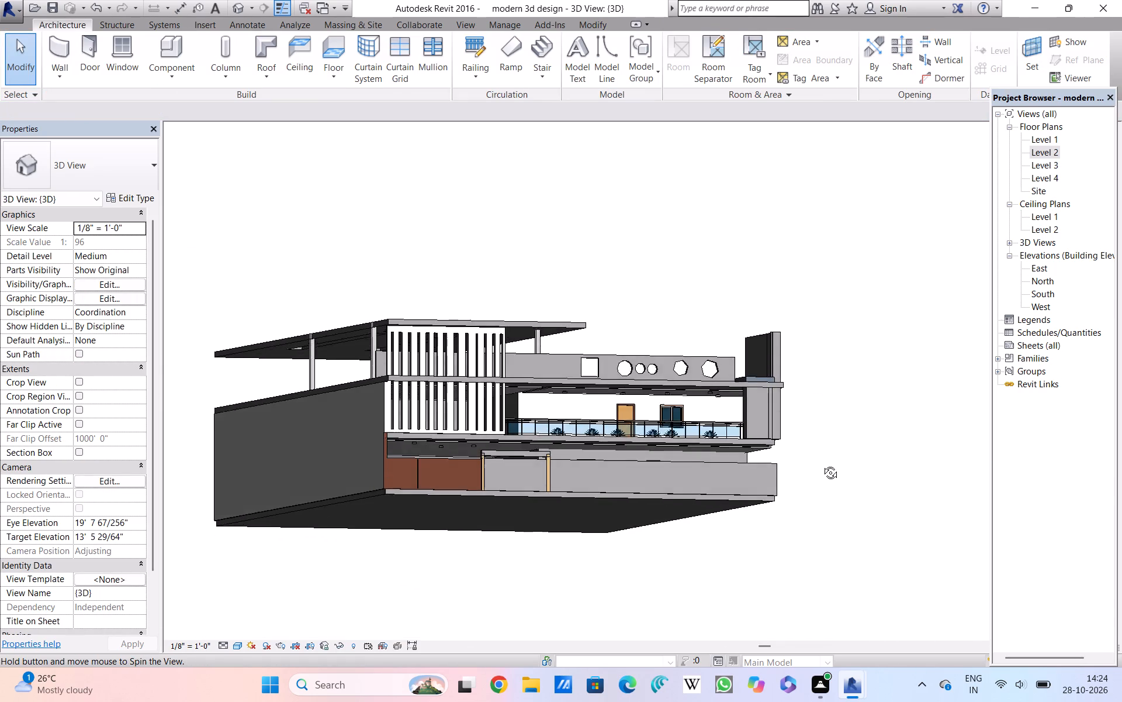
{"action": "middle_click_drag", "start_coordinate": [822, 464], "coordinate": [796, 511], "text": "shift"}
{"action": "middle_click_drag", "start_coordinate": [776, 503], "coordinate": [865, 501]}
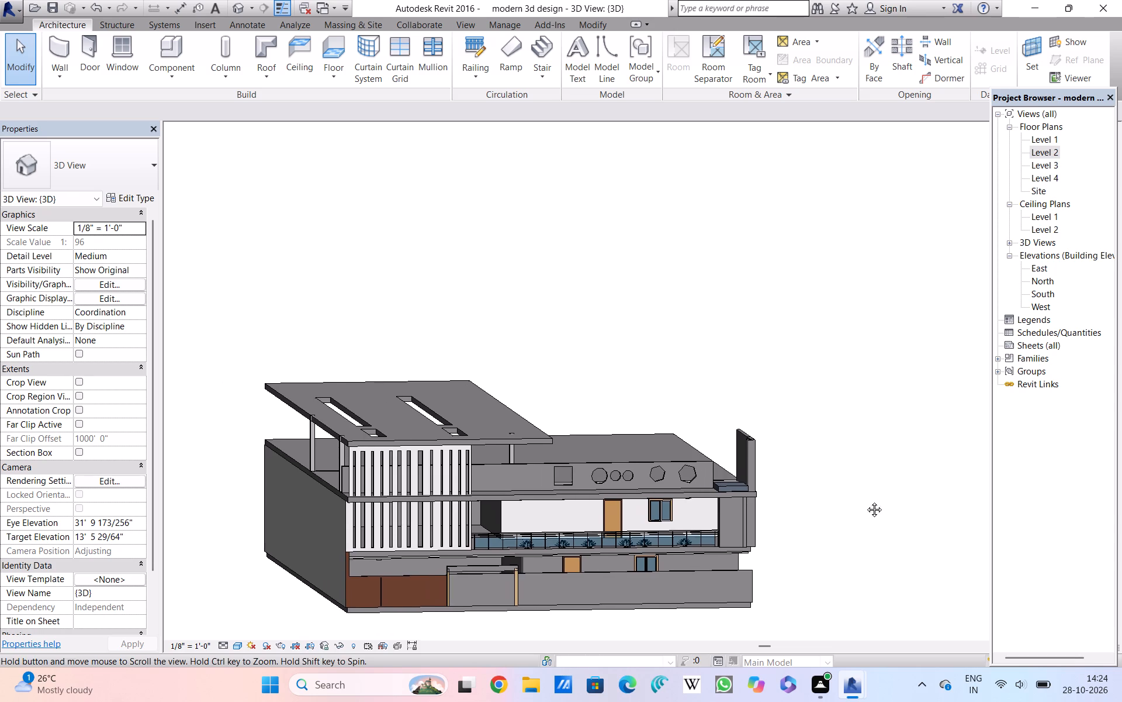
{"action": "middle_click_drag", "start_coordinate": [865, 501], "coordinate": [866, 501]}
{"action": "middle_click_drag", "start_coordinate": [866, 501], "coordinate": [752, 542]}
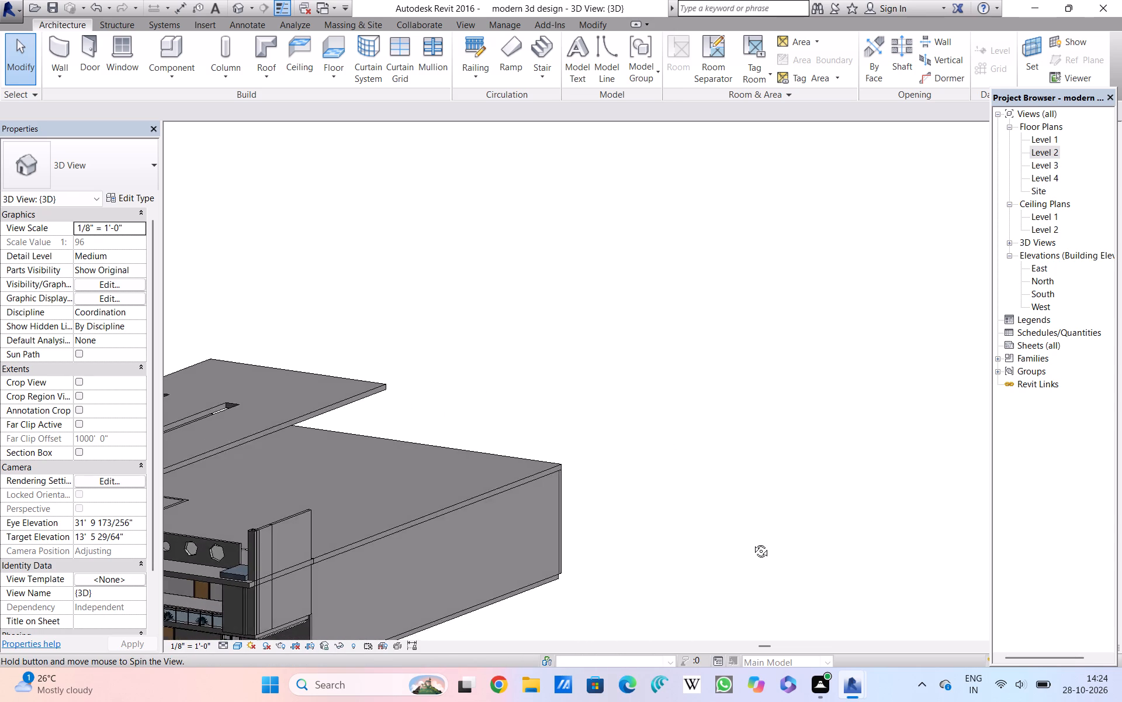
{"action": "middle_click_drag", "start_coordinate": [752, 542], "coordinate": [791, 537]}
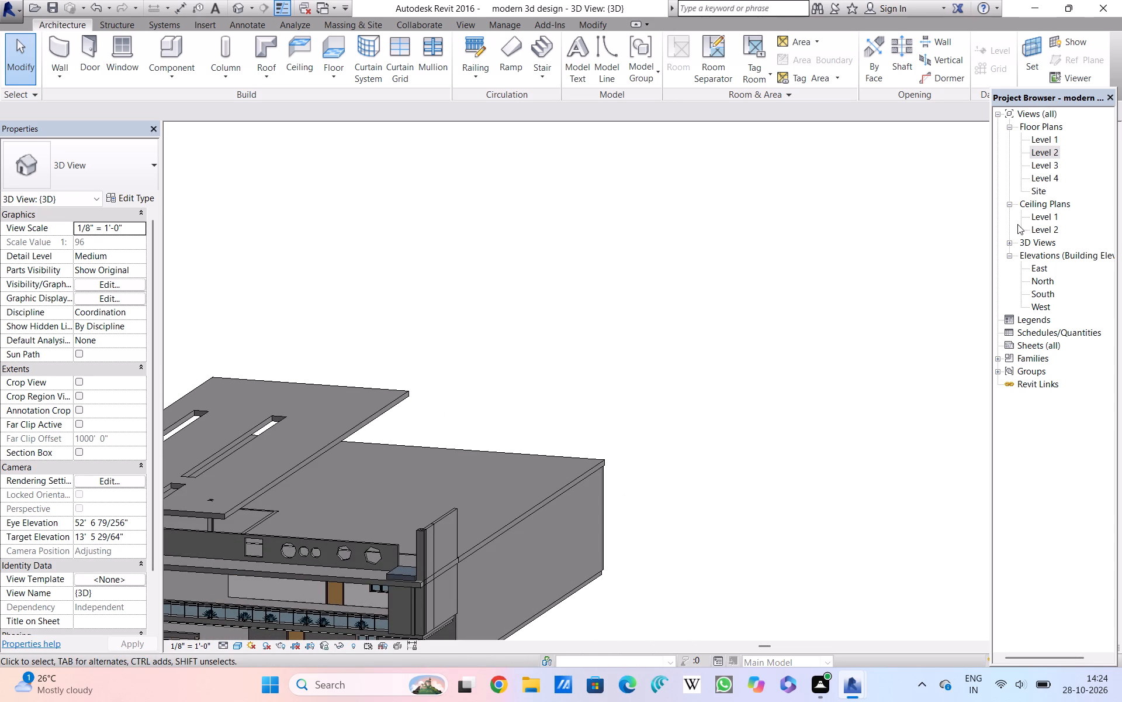
Open the Level 4 floor plan and save the project.
{"action": "double_click", "coordinate": [1046, 177]}
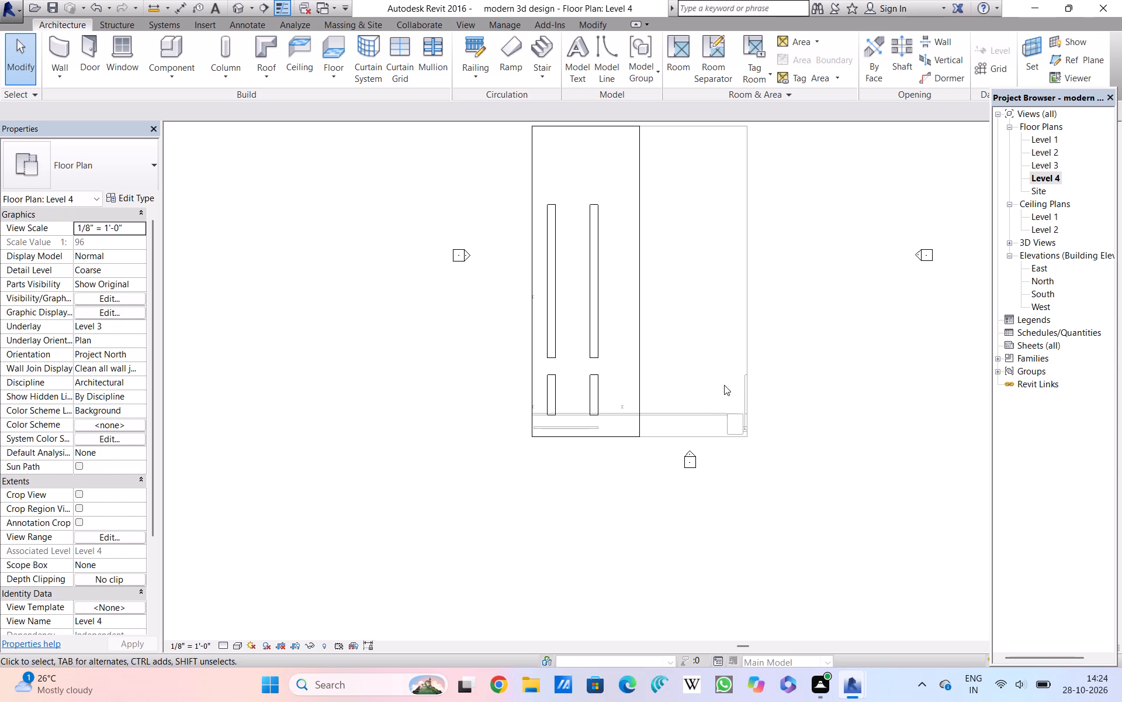
{"action": "scroll", "coordinate": [732, 363], "scroll_direction": "down", "scroll_amount": 3}
{"action": "middle_click_drag", "start_coordinate": [732, 363], "coordinate": [716, 402]}
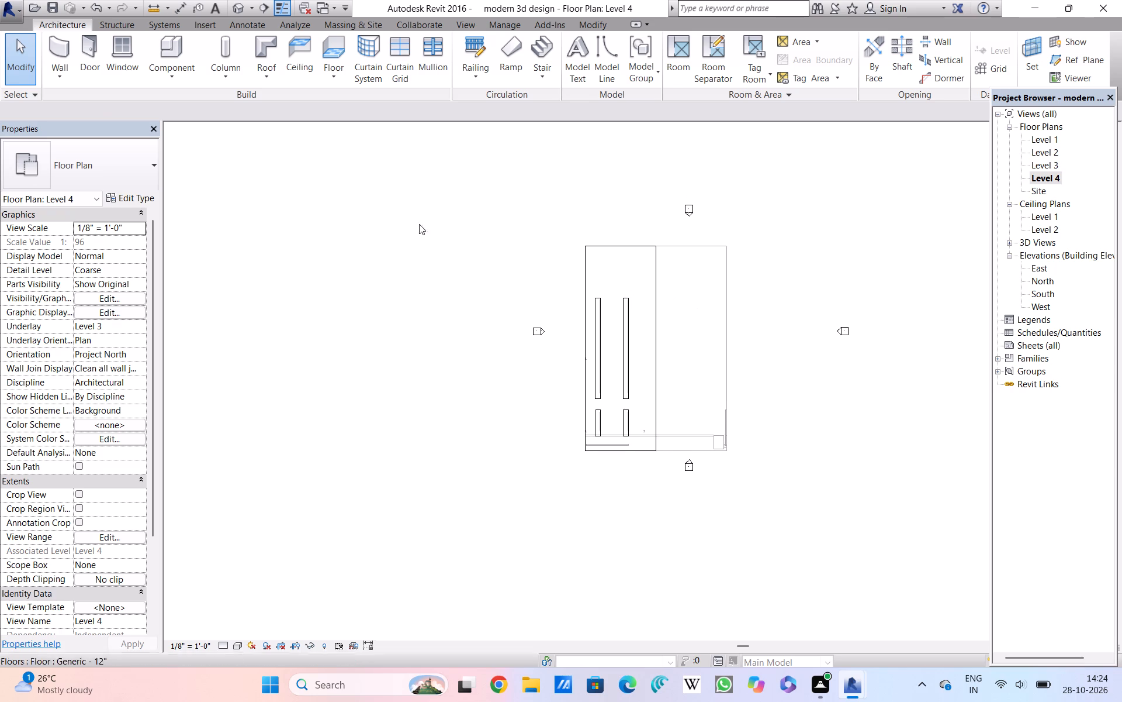
{"action": "left_click", "coordinate": [51, 50]}
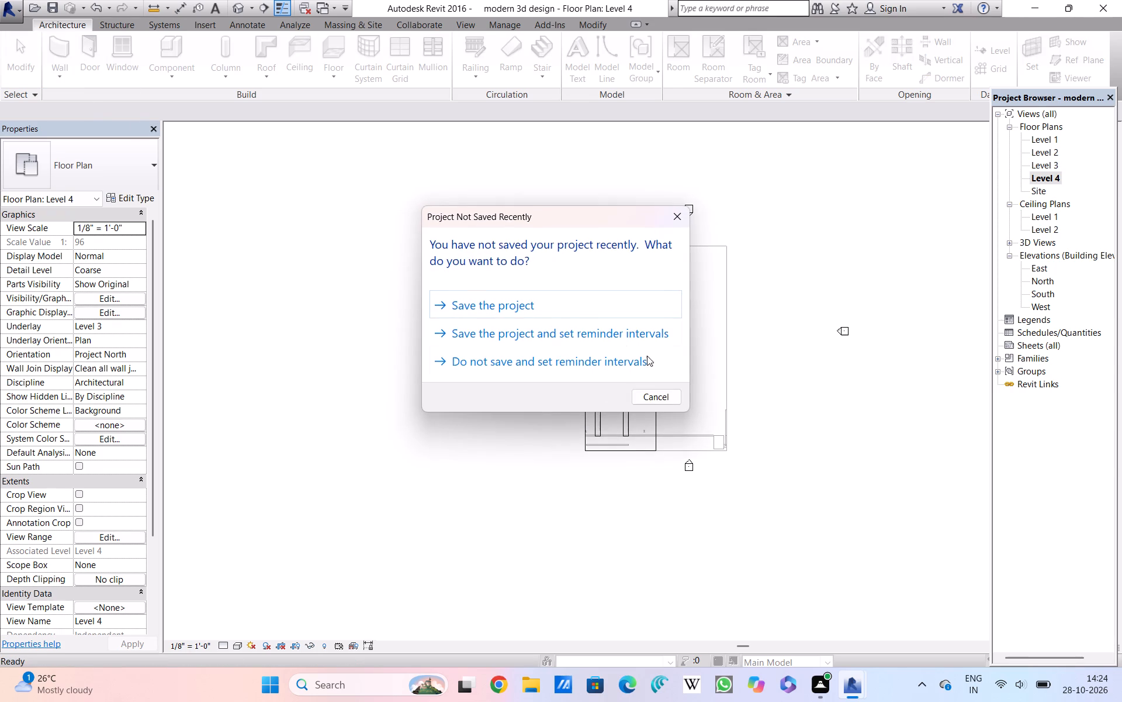
{"action": "left_click", "coordinate": [562, 302]}
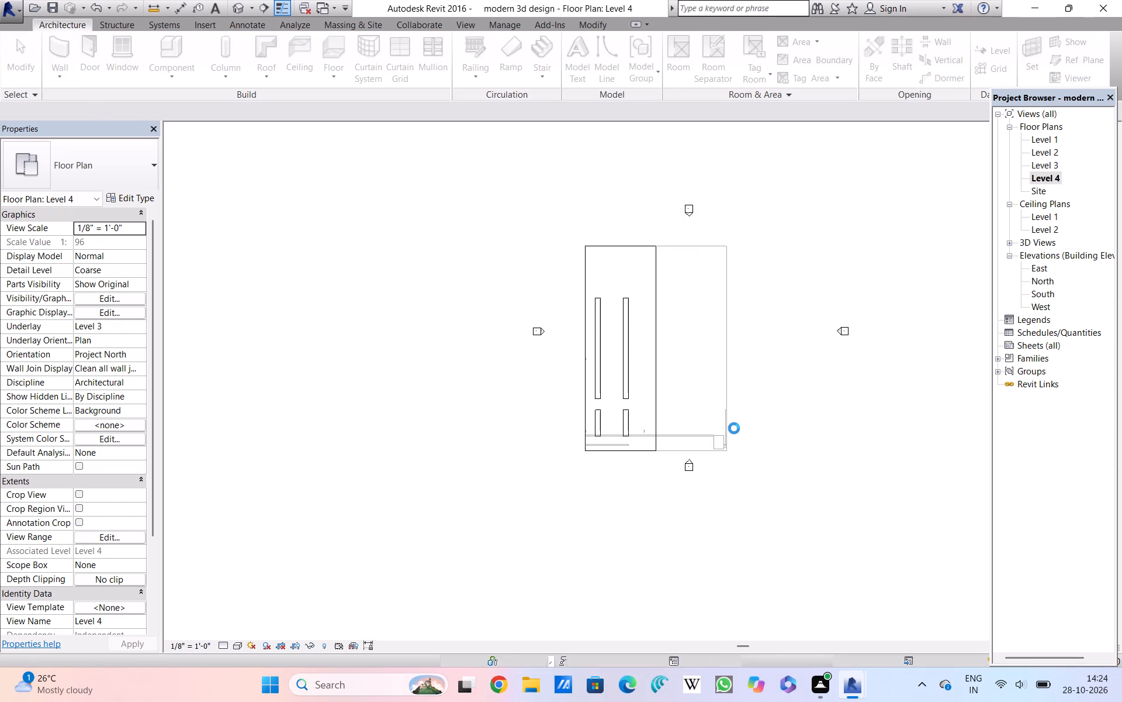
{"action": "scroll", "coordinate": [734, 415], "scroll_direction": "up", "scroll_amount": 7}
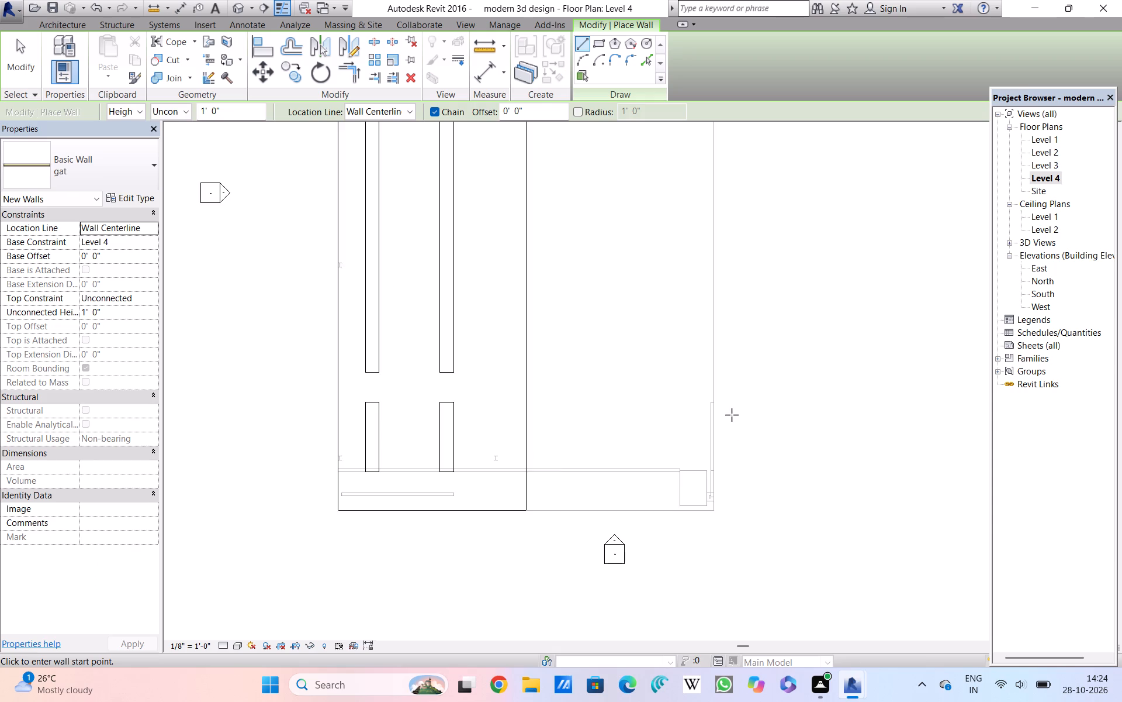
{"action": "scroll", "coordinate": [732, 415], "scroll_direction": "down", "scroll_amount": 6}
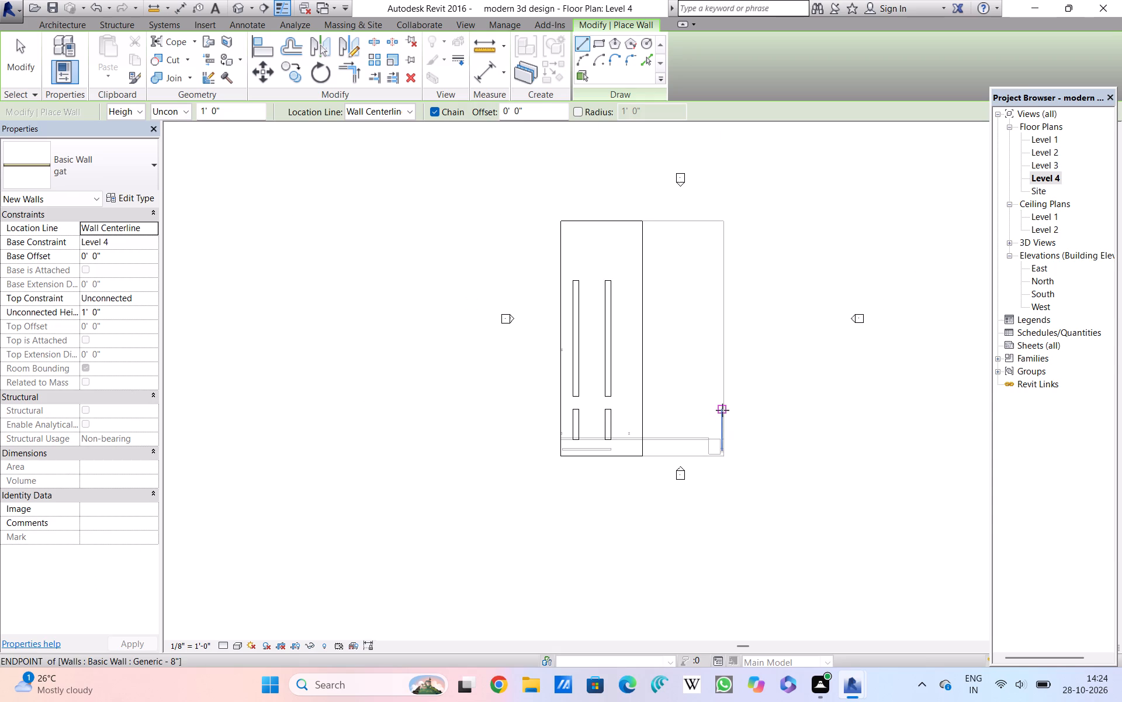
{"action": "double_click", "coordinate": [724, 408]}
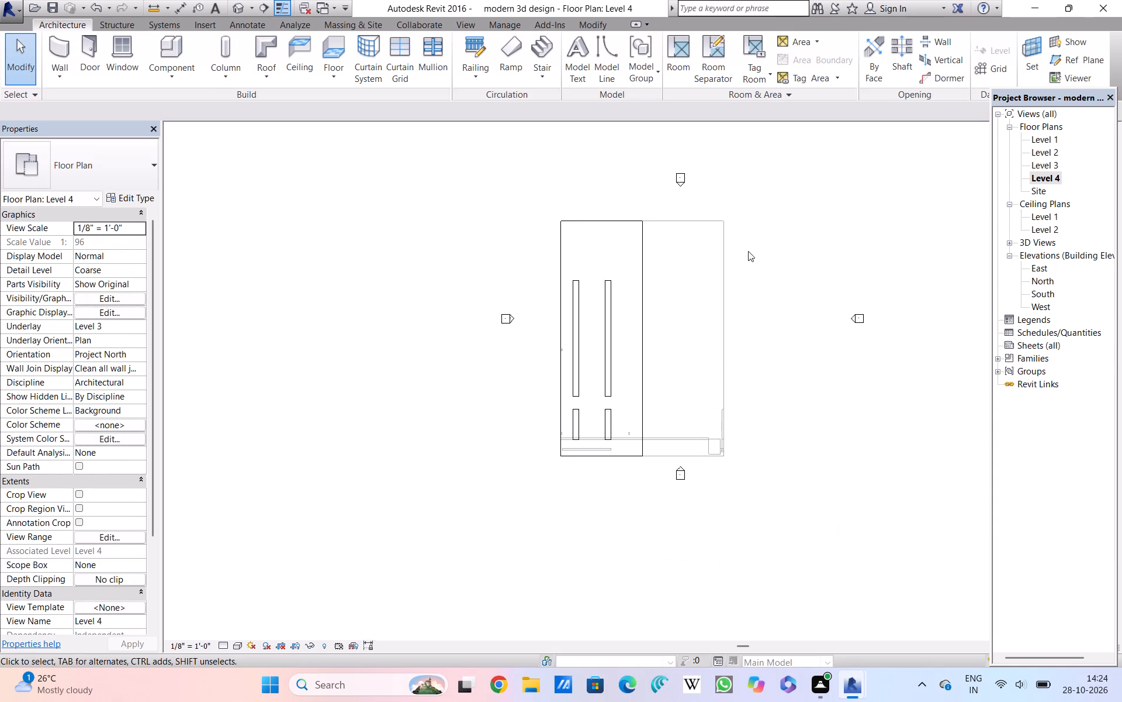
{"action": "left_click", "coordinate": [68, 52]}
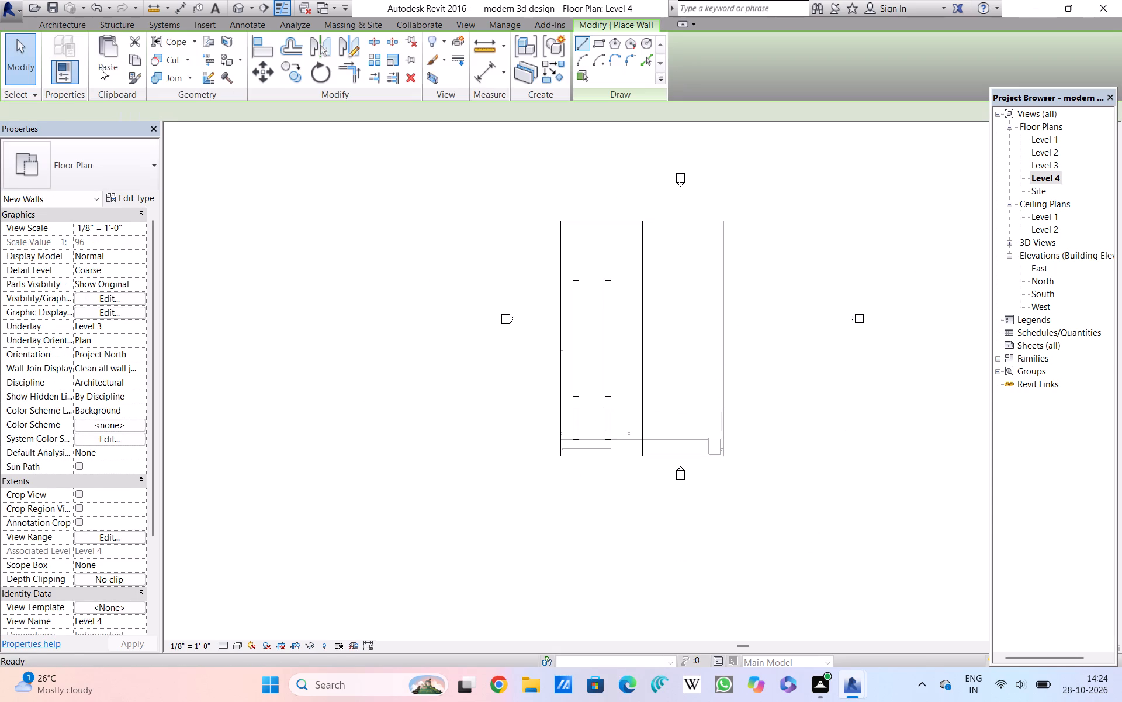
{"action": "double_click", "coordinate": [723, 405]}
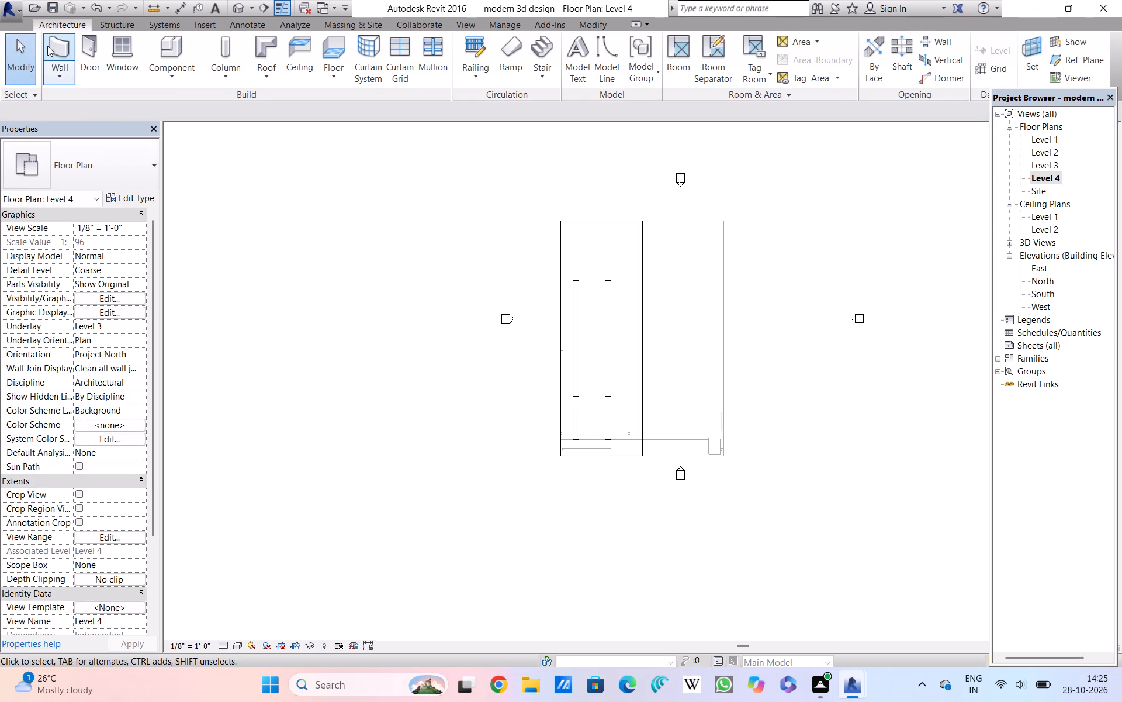
Draw two 1'-0" high gat walls on Level 4, about 88'-5" along the east roof edge and about 77'-0" along the north edge.
{"action": "left_click", "coordinate": [57, 49]}
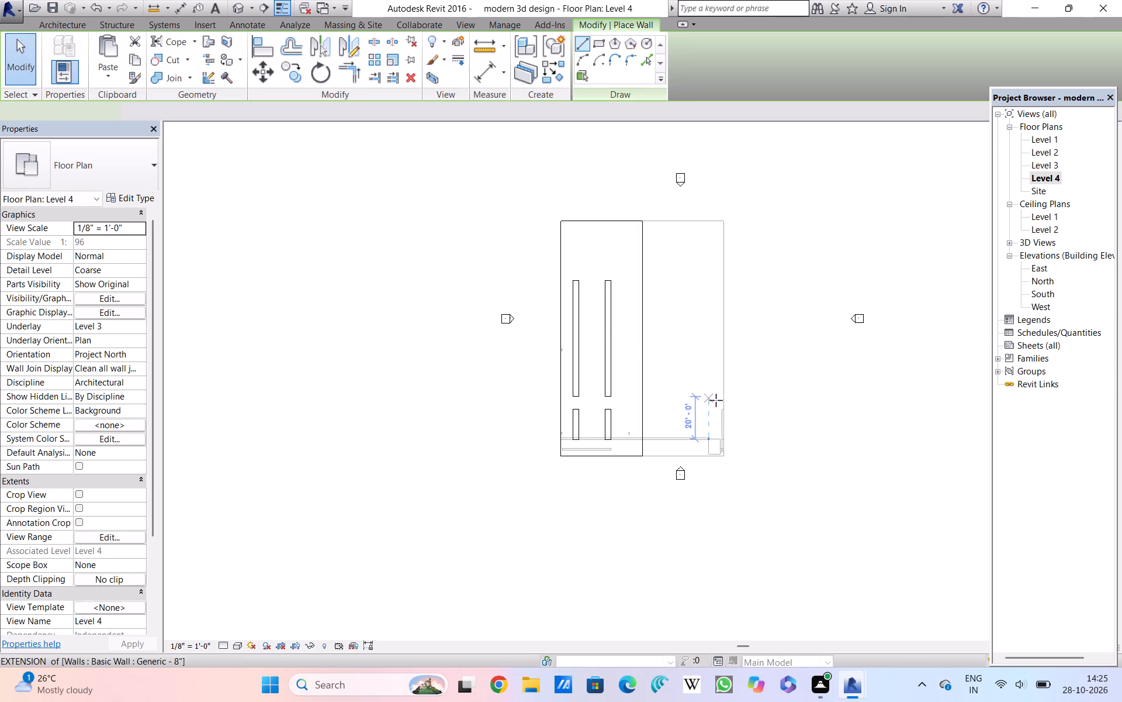
{"action": "left_click", "coordinate": [727, 405]}
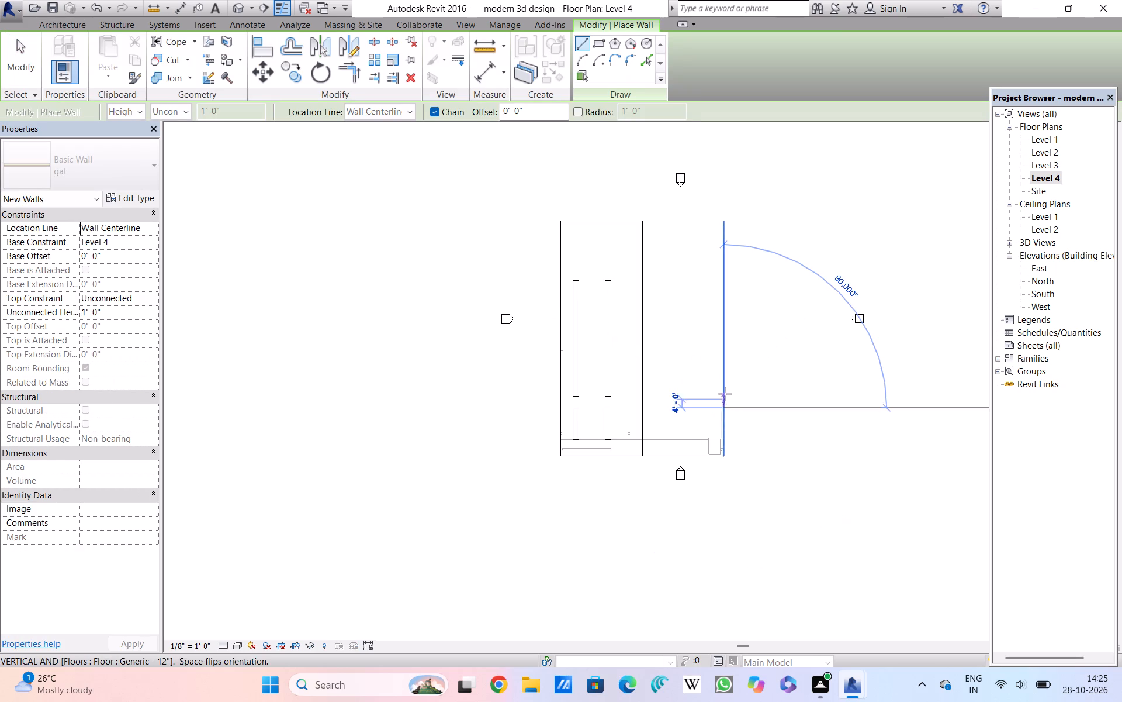
{"action": "left_click", "coordinate": [722, 222]}
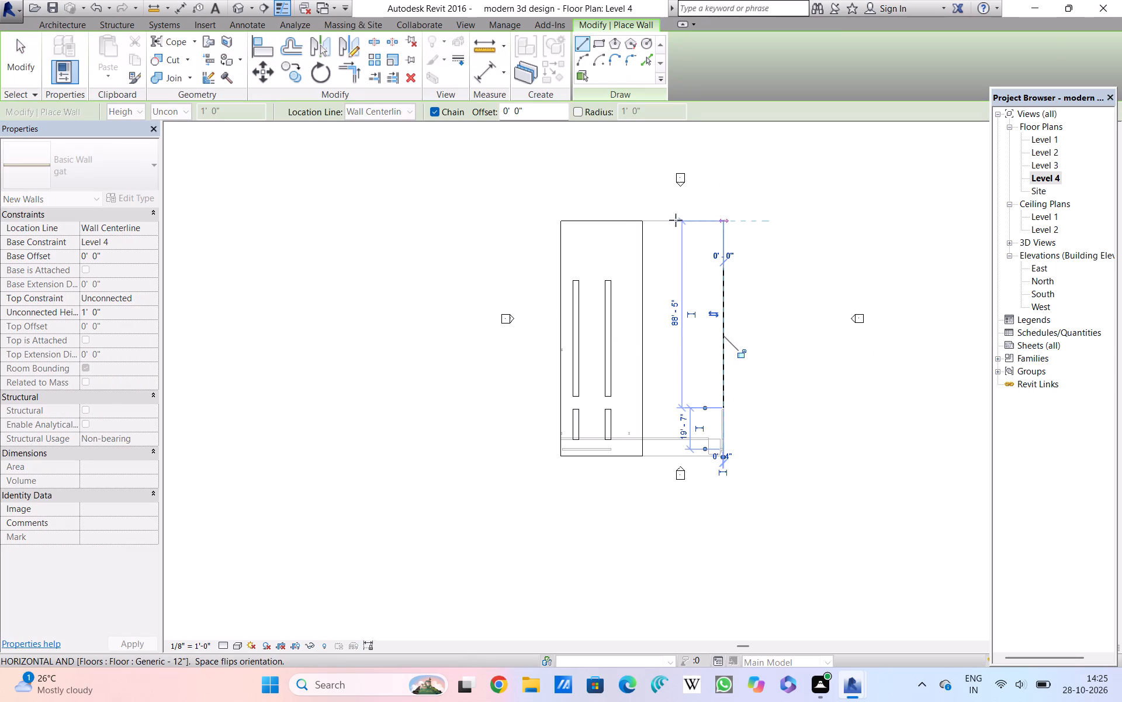
{"action": "double_click", "coordinate": [561, 219]}
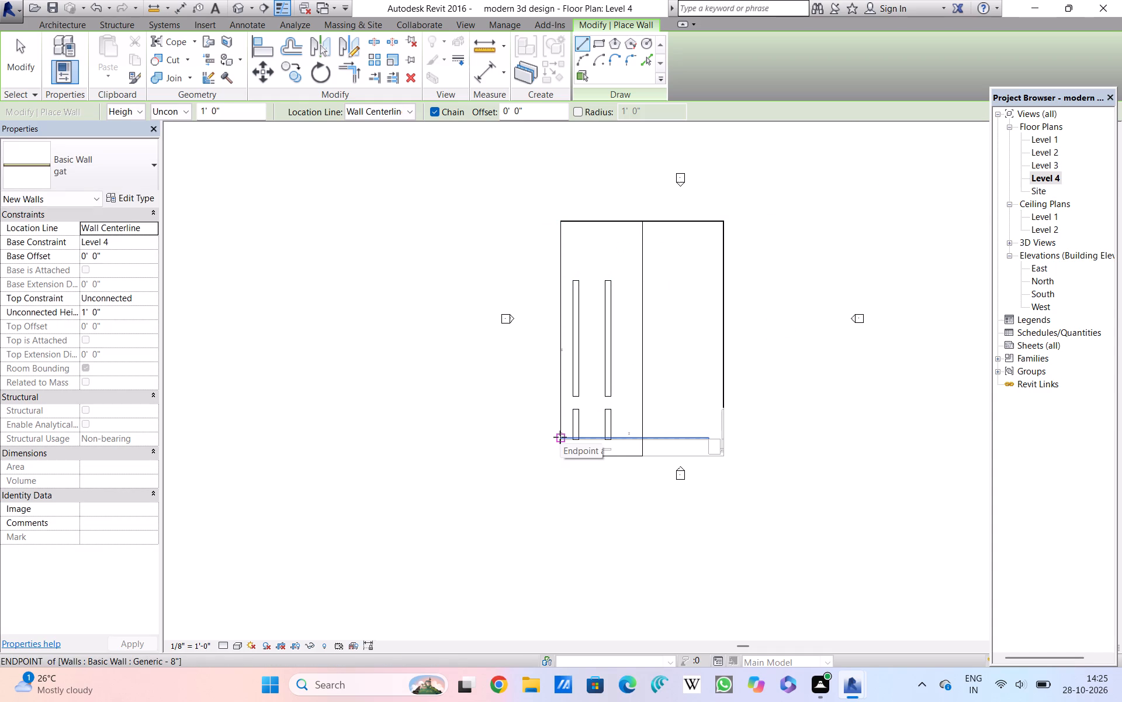
{"action": "left_click", "coordinate": [560, 437]}
{"action": "key", "text": "Escape"}
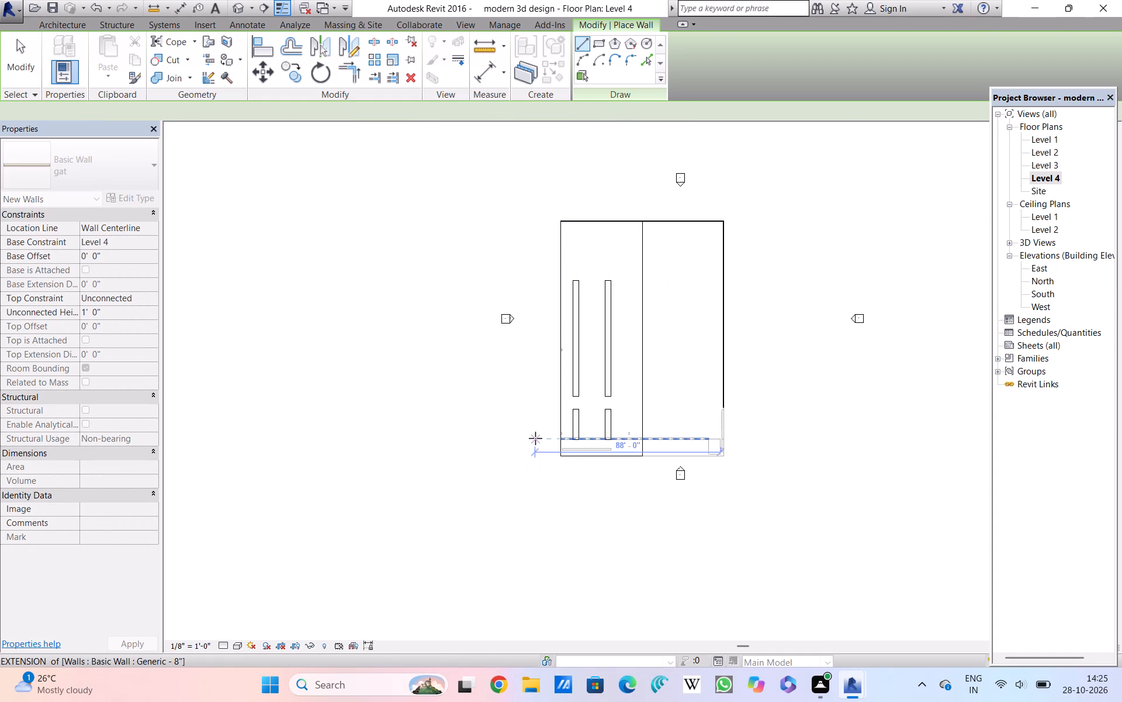
{"action": "key", "text": "Escape"}
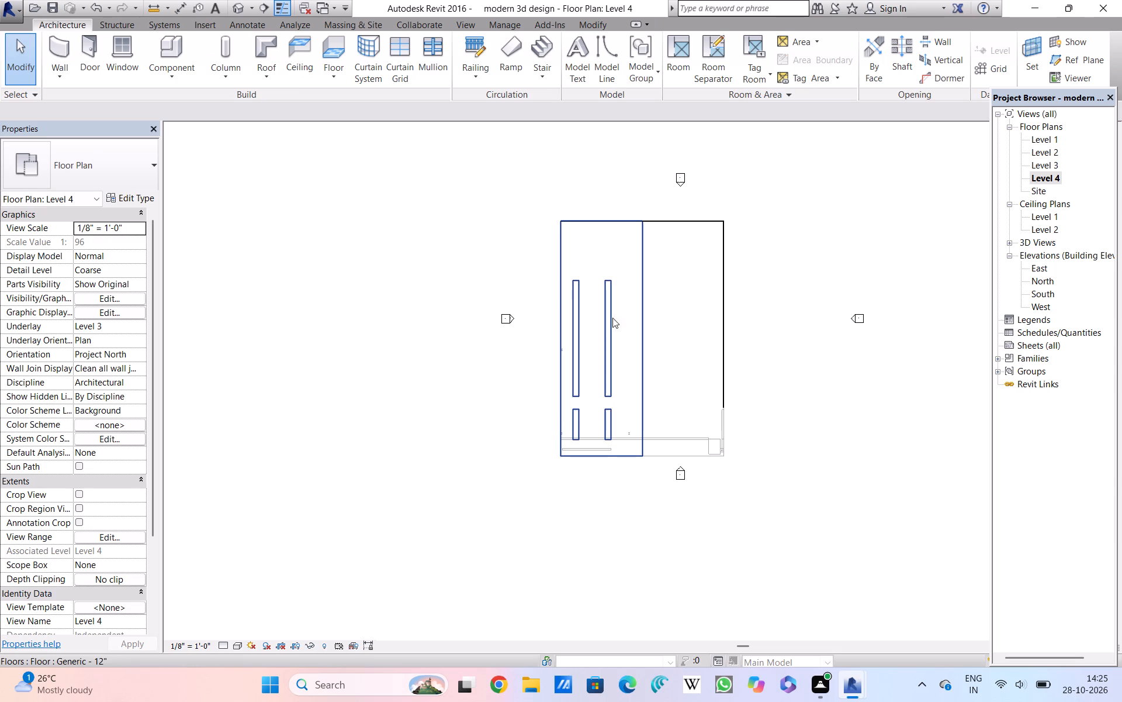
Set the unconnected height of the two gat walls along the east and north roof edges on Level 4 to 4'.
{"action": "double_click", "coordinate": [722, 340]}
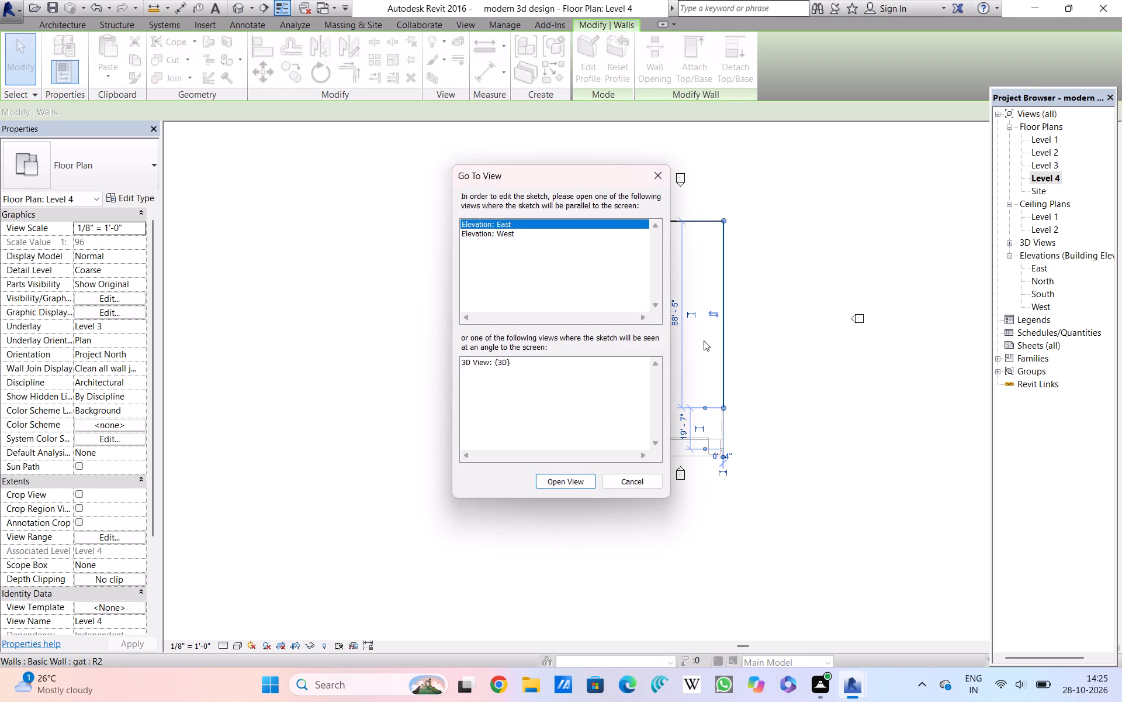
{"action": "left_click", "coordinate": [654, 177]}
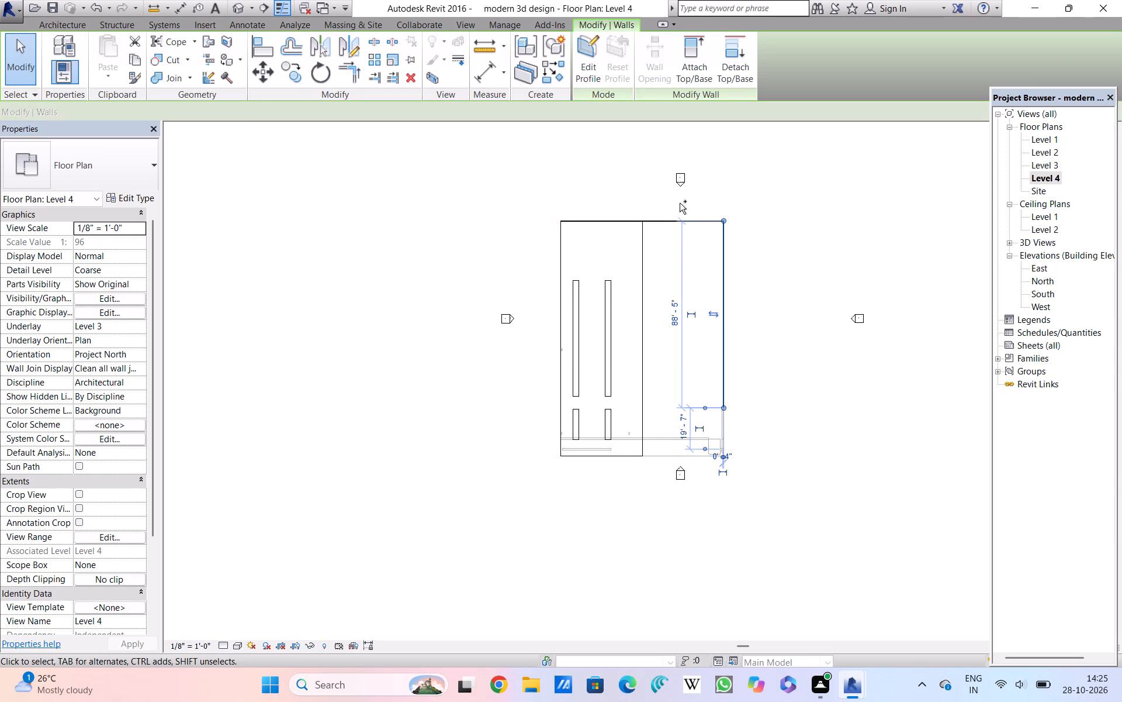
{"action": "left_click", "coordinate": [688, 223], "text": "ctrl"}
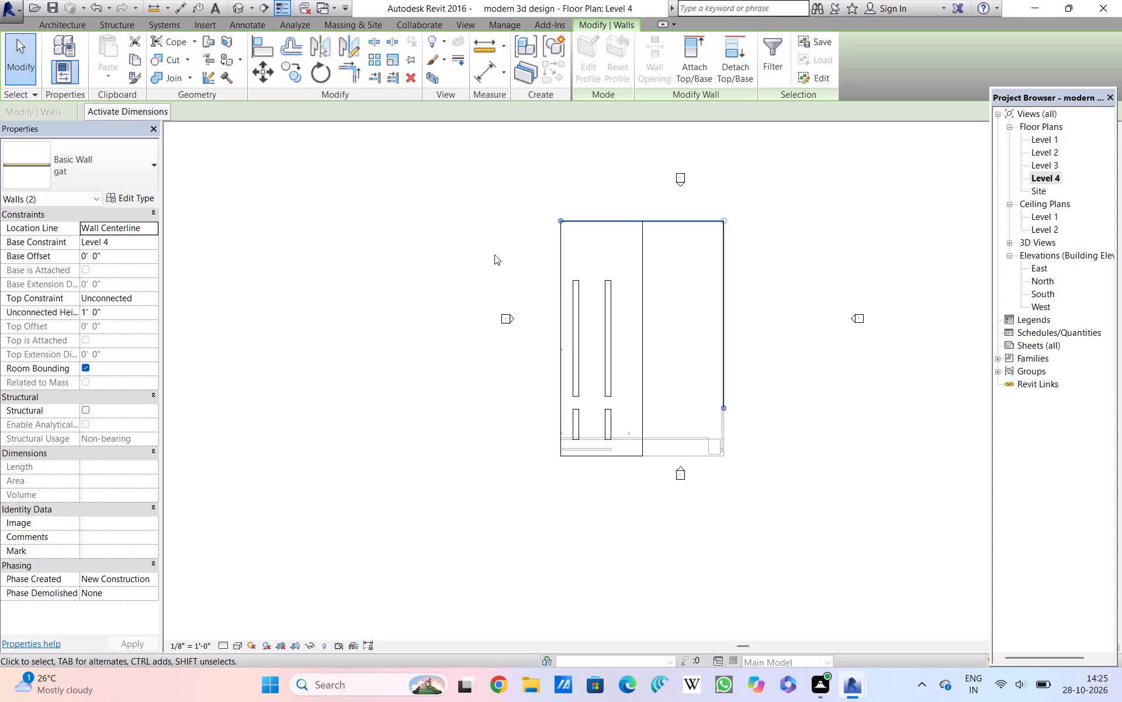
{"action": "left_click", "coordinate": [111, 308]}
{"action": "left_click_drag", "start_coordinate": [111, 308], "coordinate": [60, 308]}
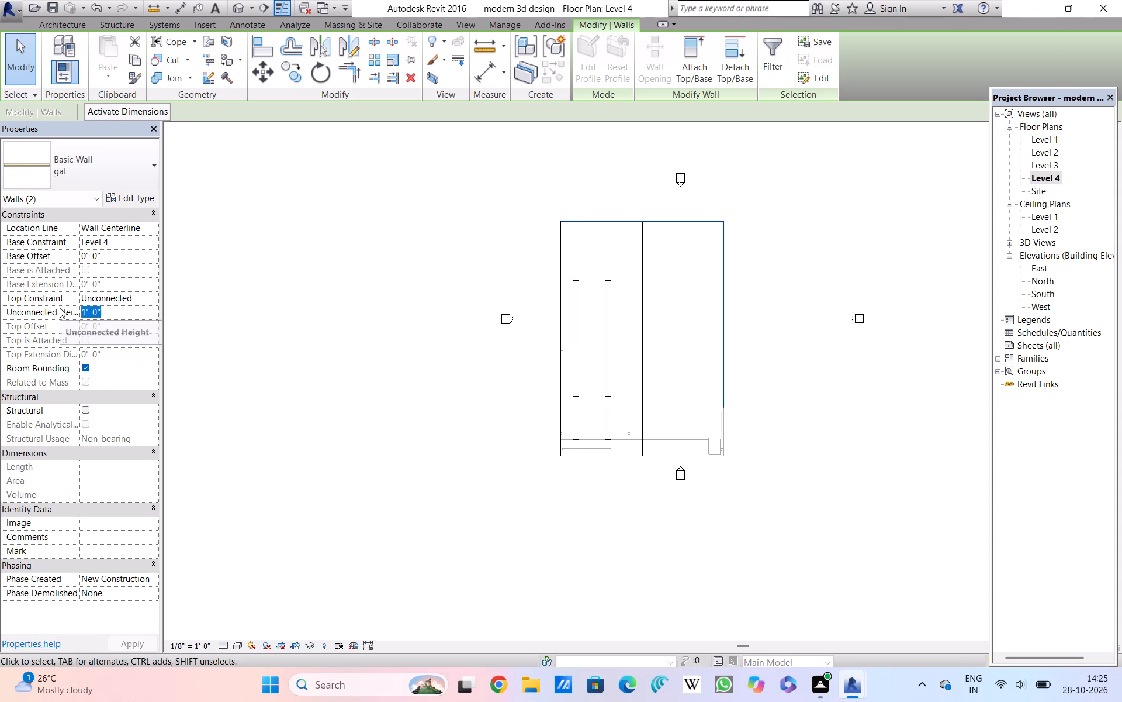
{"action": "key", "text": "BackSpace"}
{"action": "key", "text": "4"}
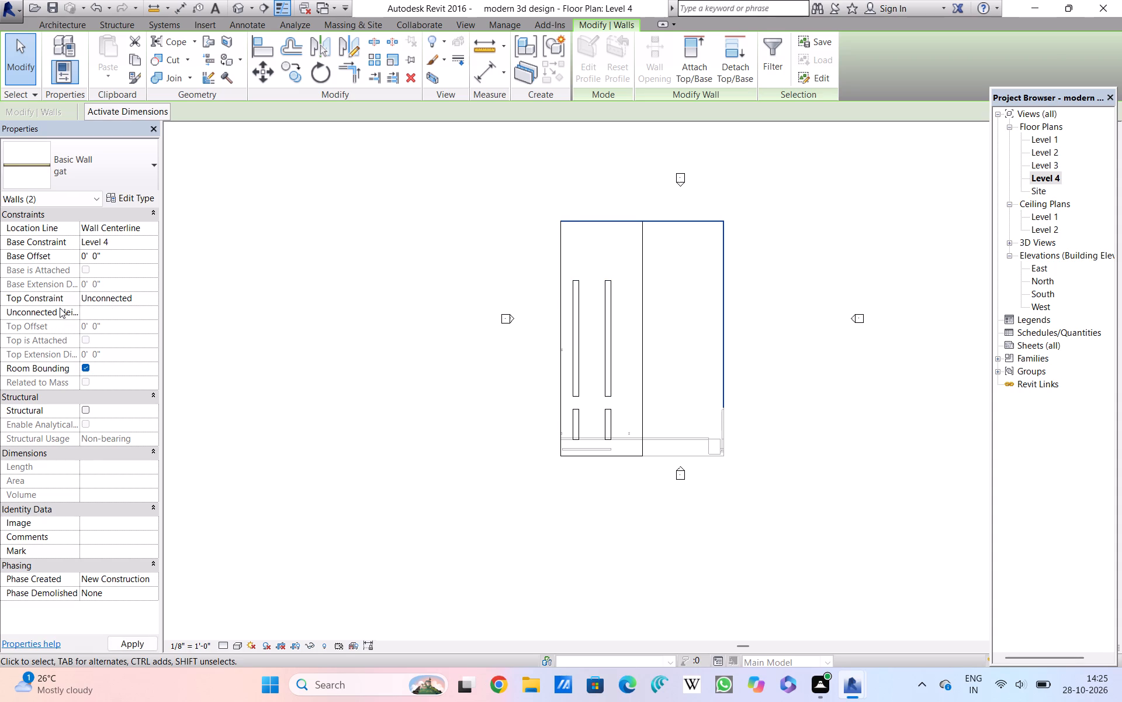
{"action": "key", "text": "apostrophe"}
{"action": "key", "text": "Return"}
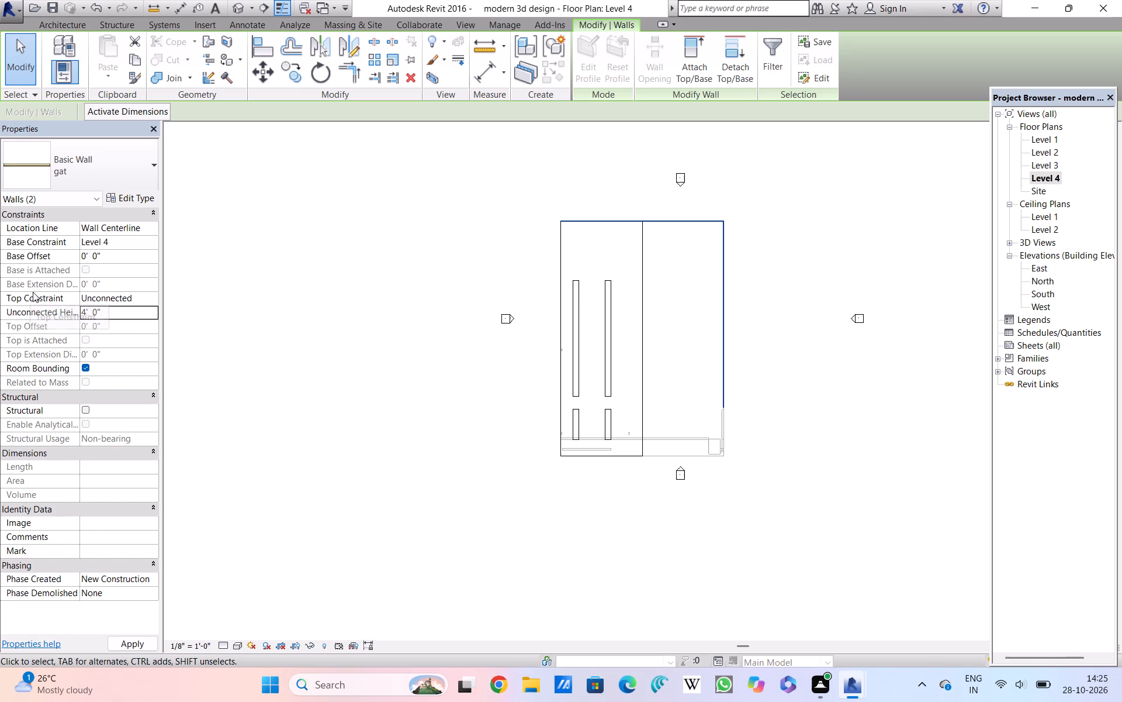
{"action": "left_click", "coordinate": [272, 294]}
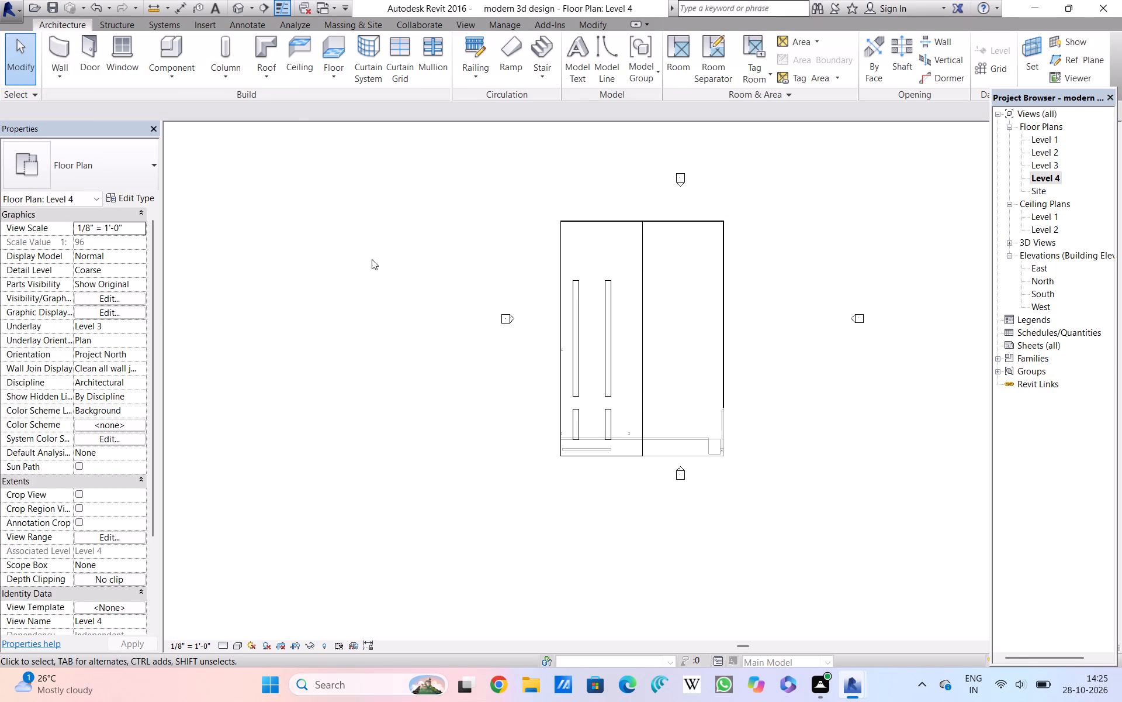
Examine the two gat walls above the roof in the 3D view from several angles.
{"action": "left_click", "coordinate": [238, 9]}
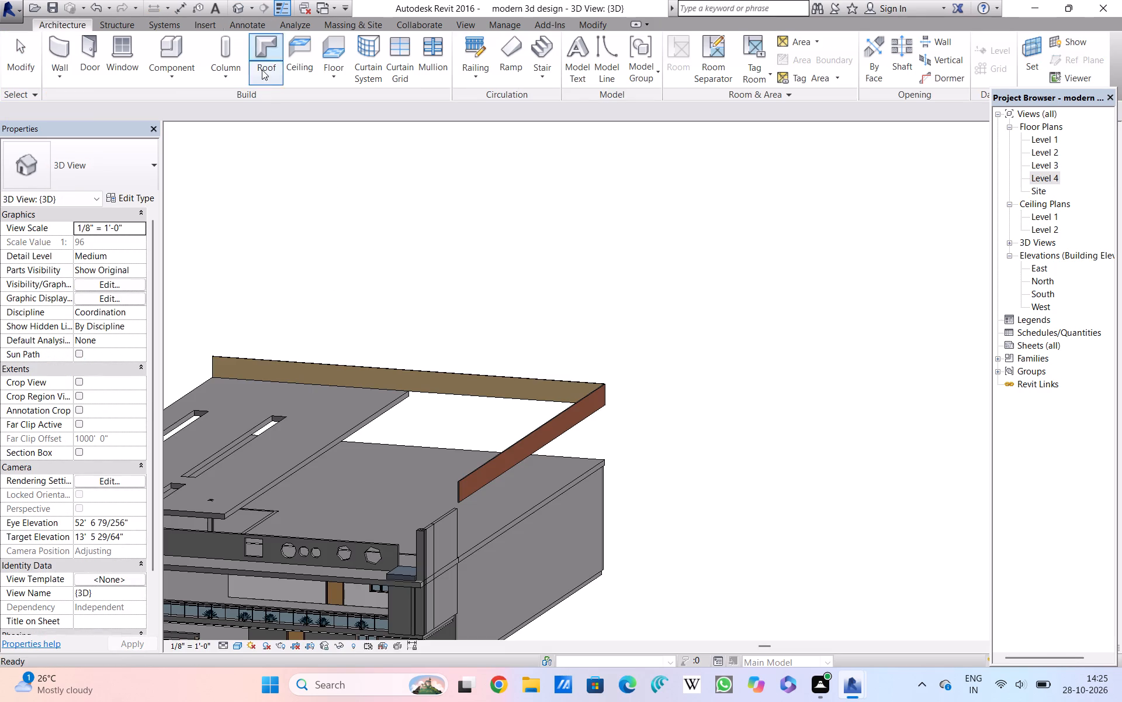
{"action": "middle_click_drag", "start_coordinate": [674, 373], "coordinate": [669, 398]}
{"action": "scroll", "coordinate": [674, 377], "scroll_direction": "down", "scroll_amount": 1, "text": "shift"}
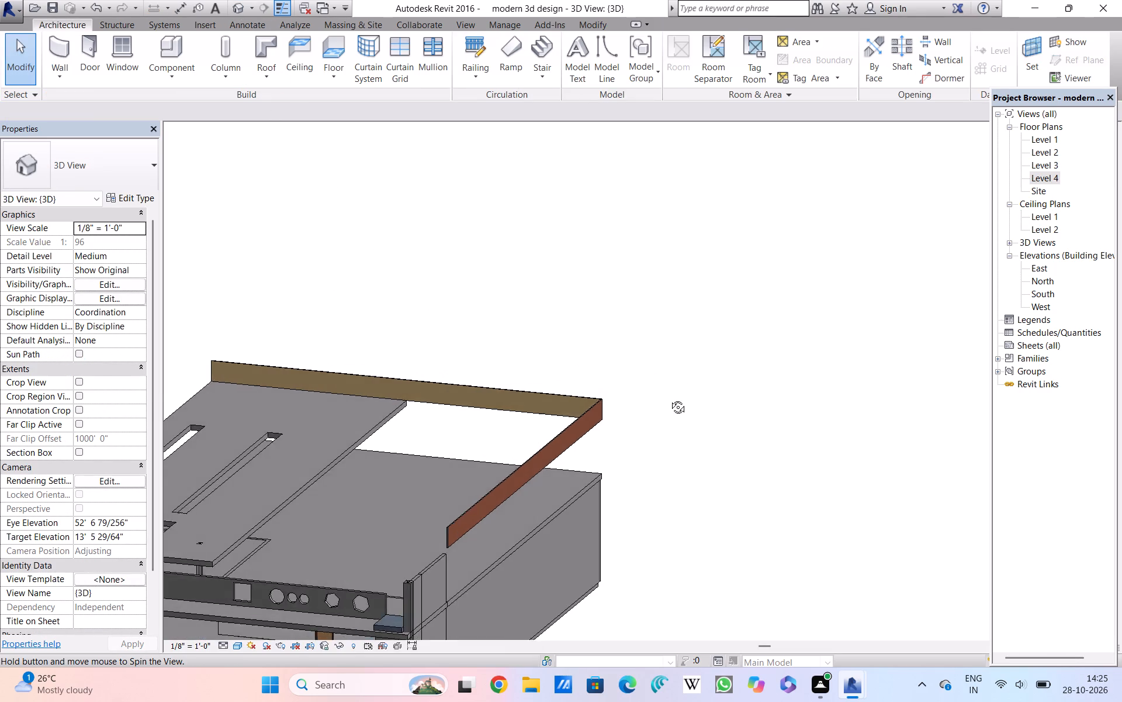
{"action": "middle_click_drag", "start_coordinate": [669, 398], "coordinate": [397, 423]}
{"action": "middle_click_drag", "start_coordinate": [441, 388], "coordinate": [465, 370], "text": "shift"}
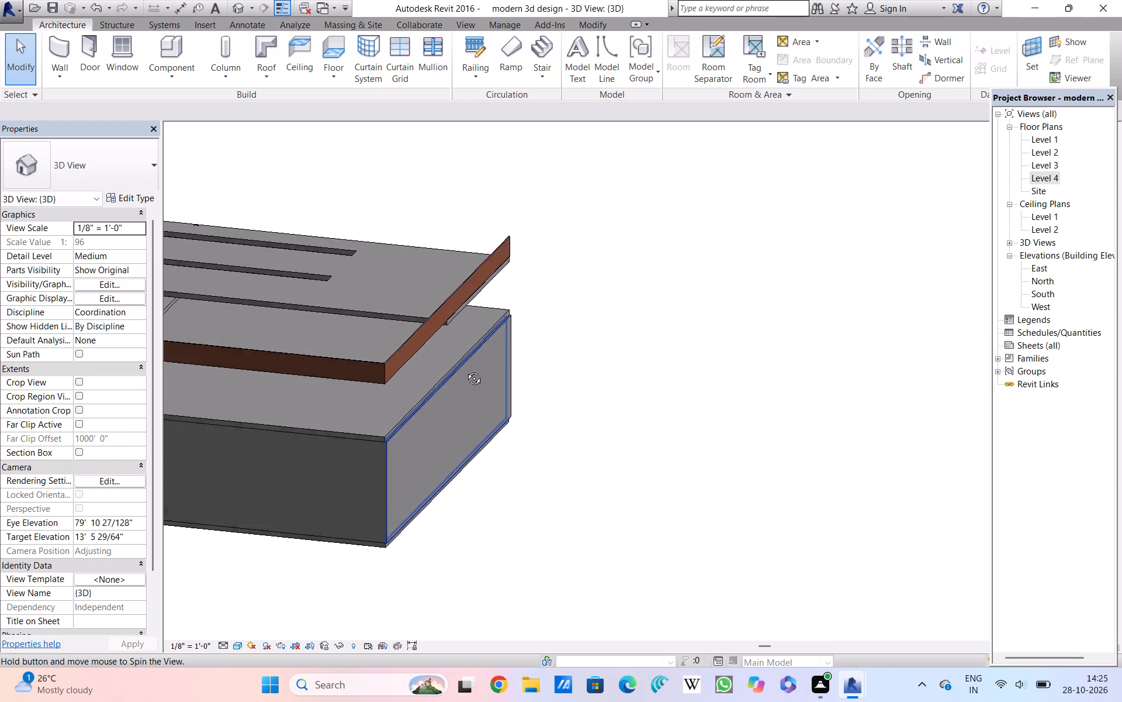
{"action": "middle_click_drag", "start_coordinate": [465, 370], "coordinate": [501, 324], "text": "shift"}
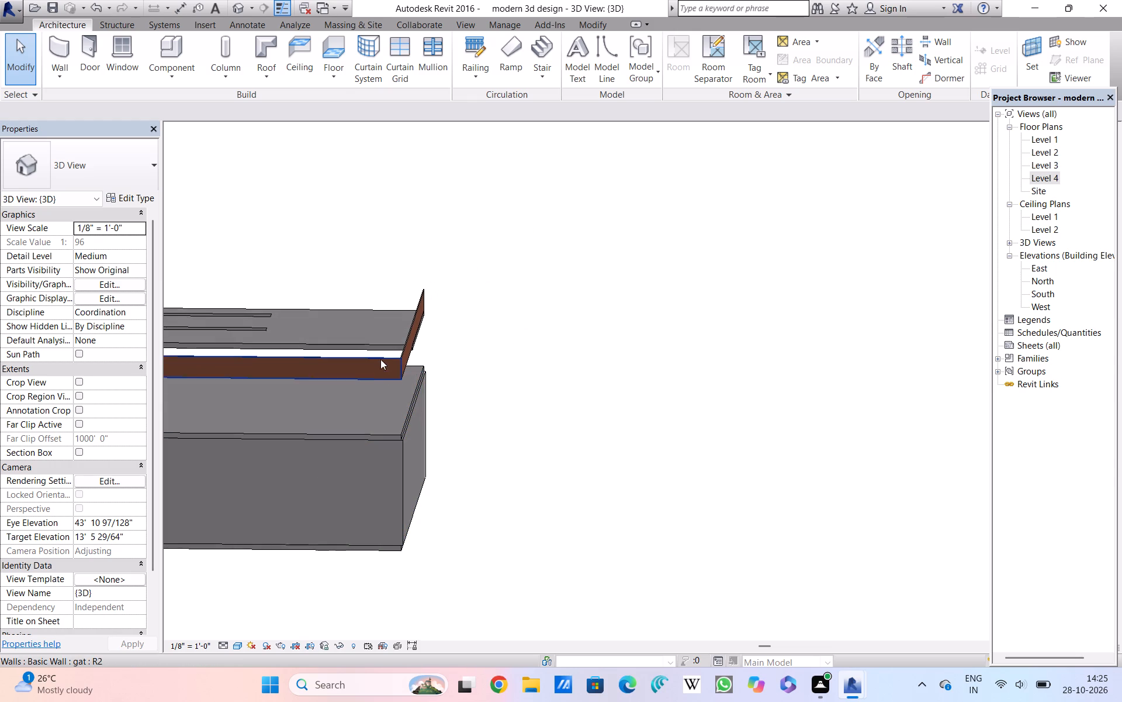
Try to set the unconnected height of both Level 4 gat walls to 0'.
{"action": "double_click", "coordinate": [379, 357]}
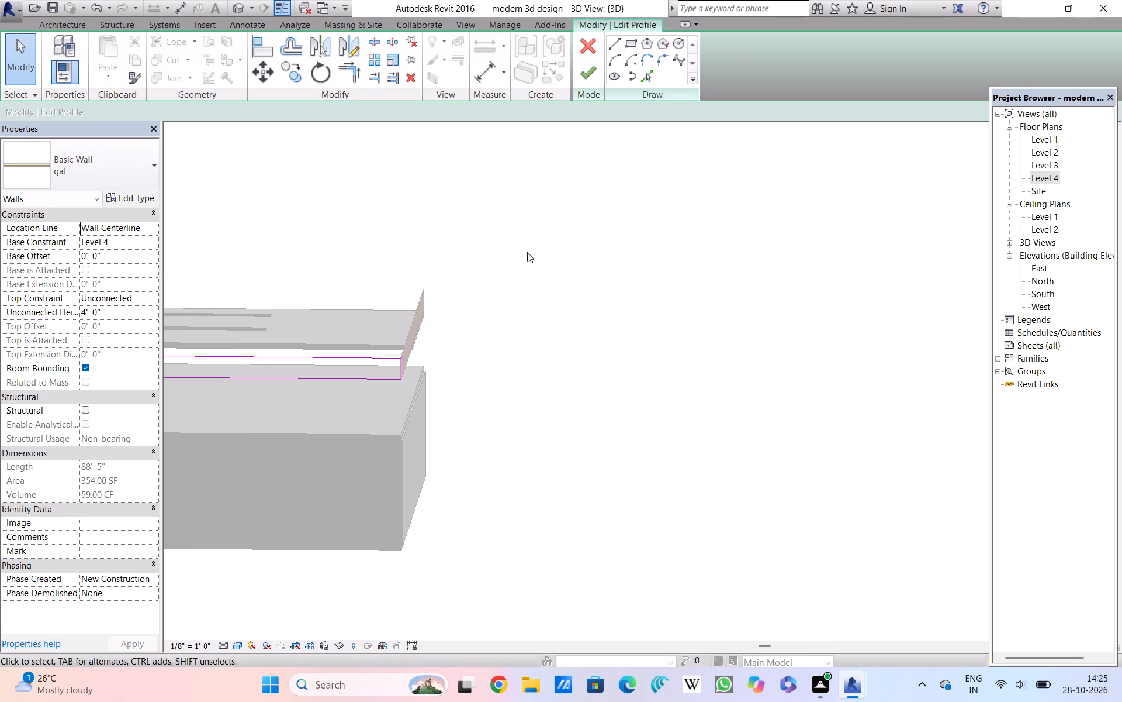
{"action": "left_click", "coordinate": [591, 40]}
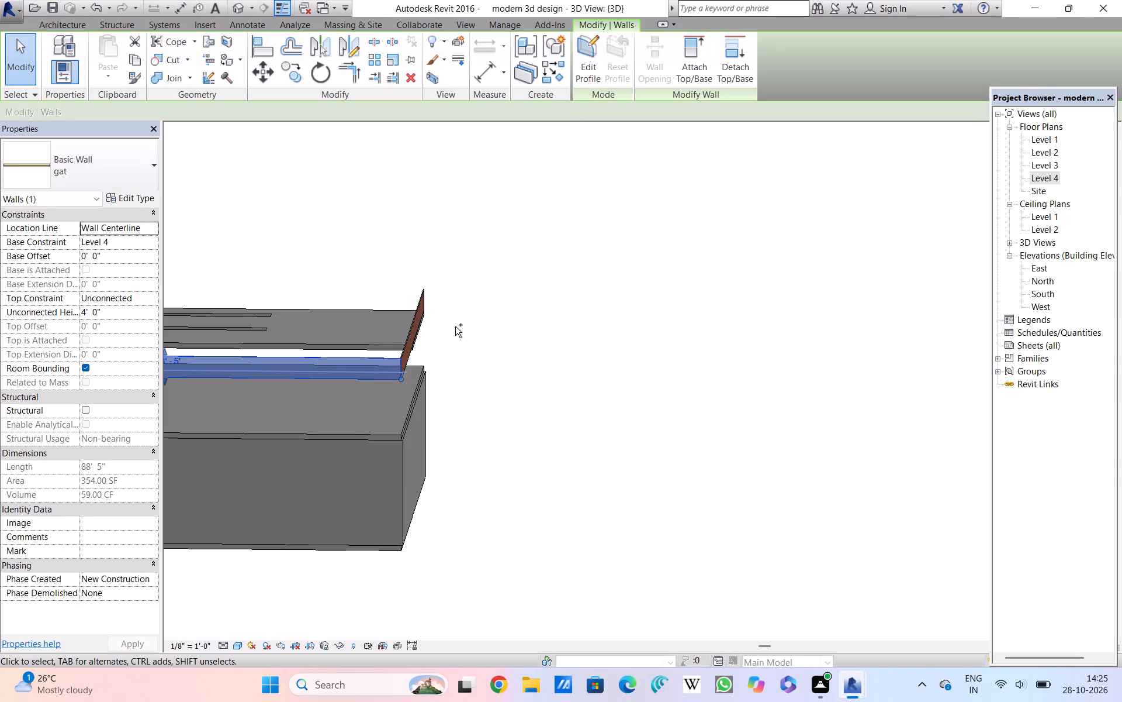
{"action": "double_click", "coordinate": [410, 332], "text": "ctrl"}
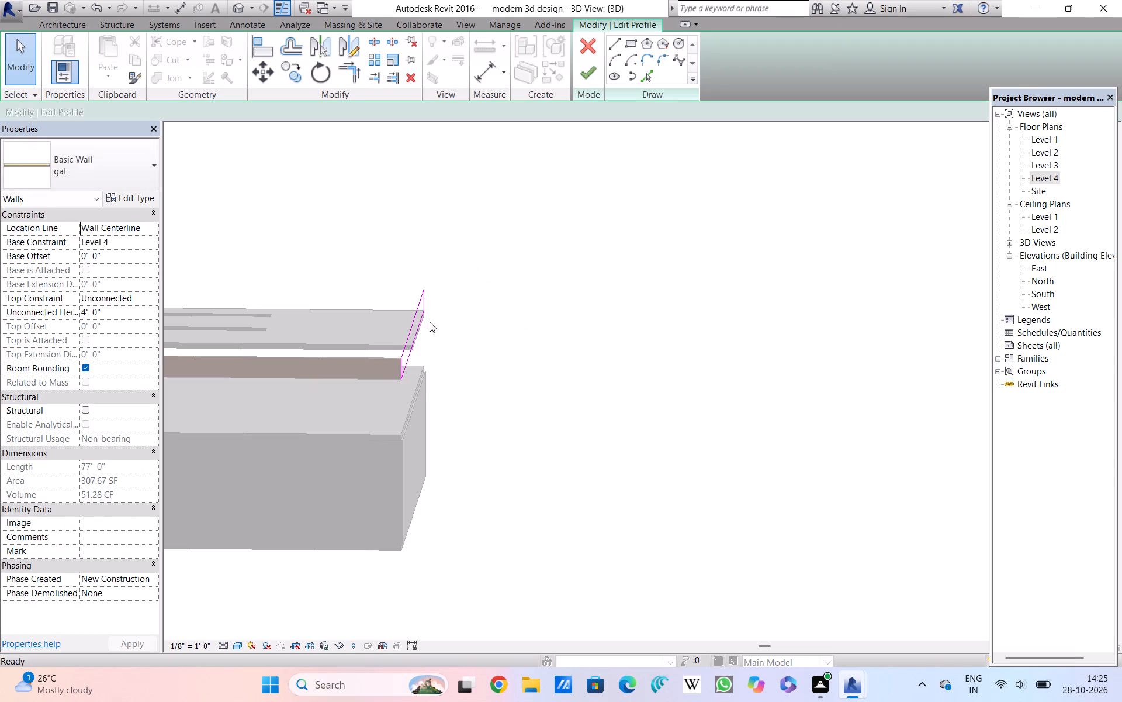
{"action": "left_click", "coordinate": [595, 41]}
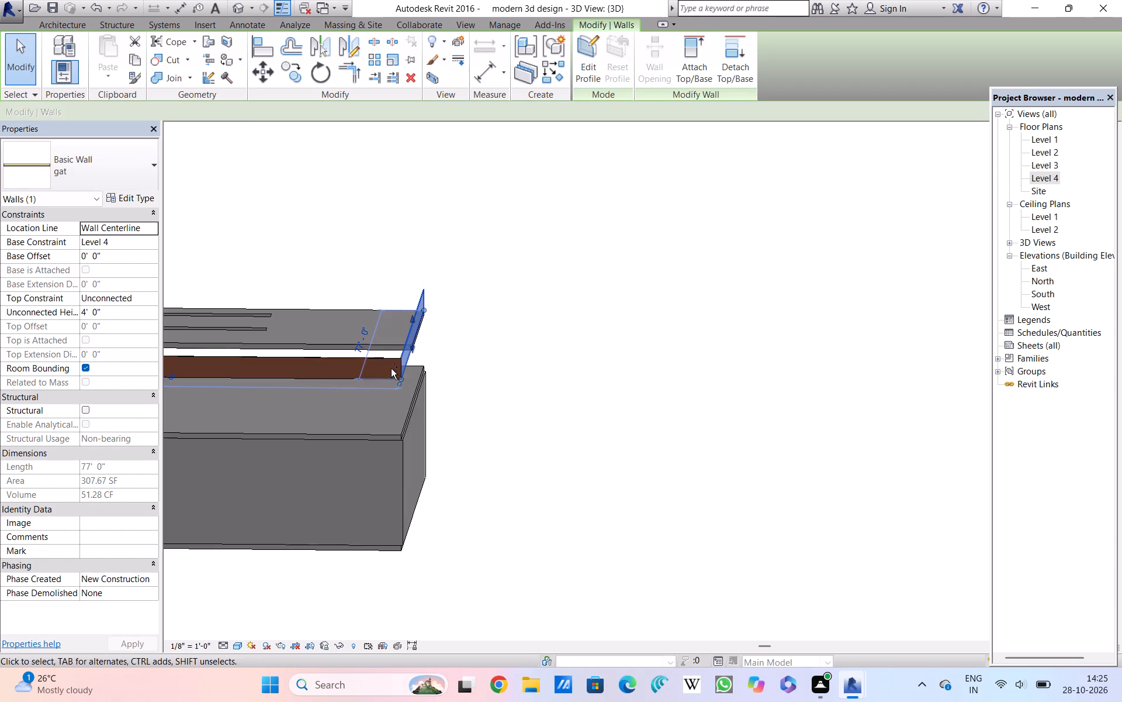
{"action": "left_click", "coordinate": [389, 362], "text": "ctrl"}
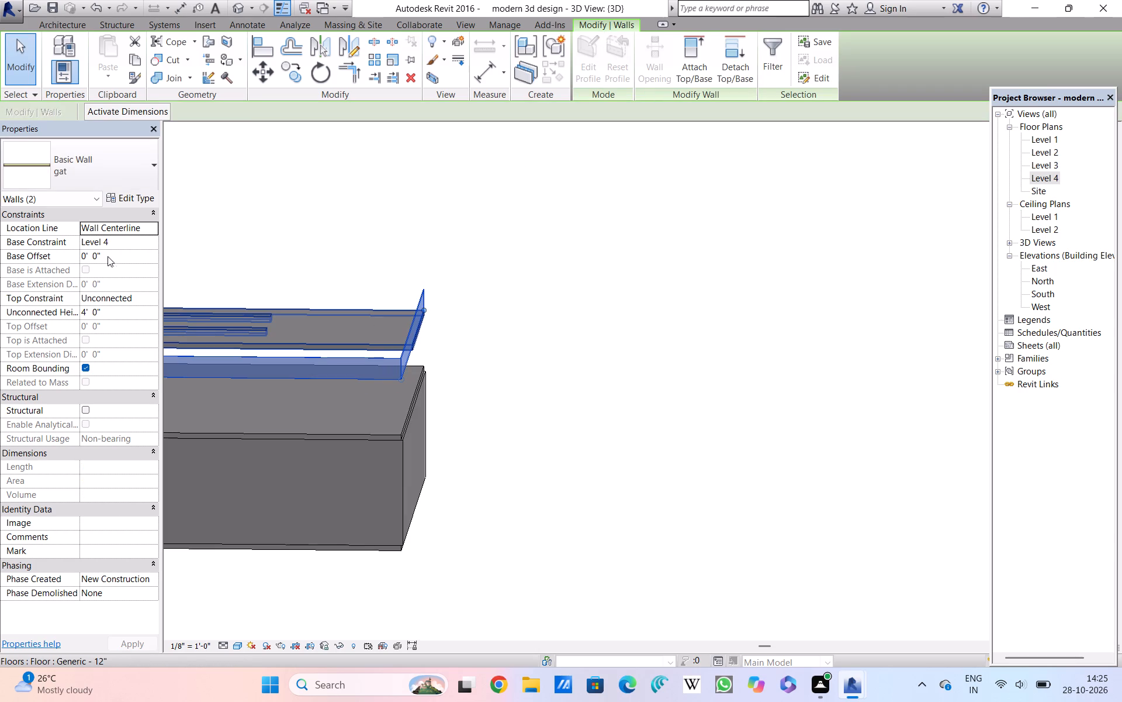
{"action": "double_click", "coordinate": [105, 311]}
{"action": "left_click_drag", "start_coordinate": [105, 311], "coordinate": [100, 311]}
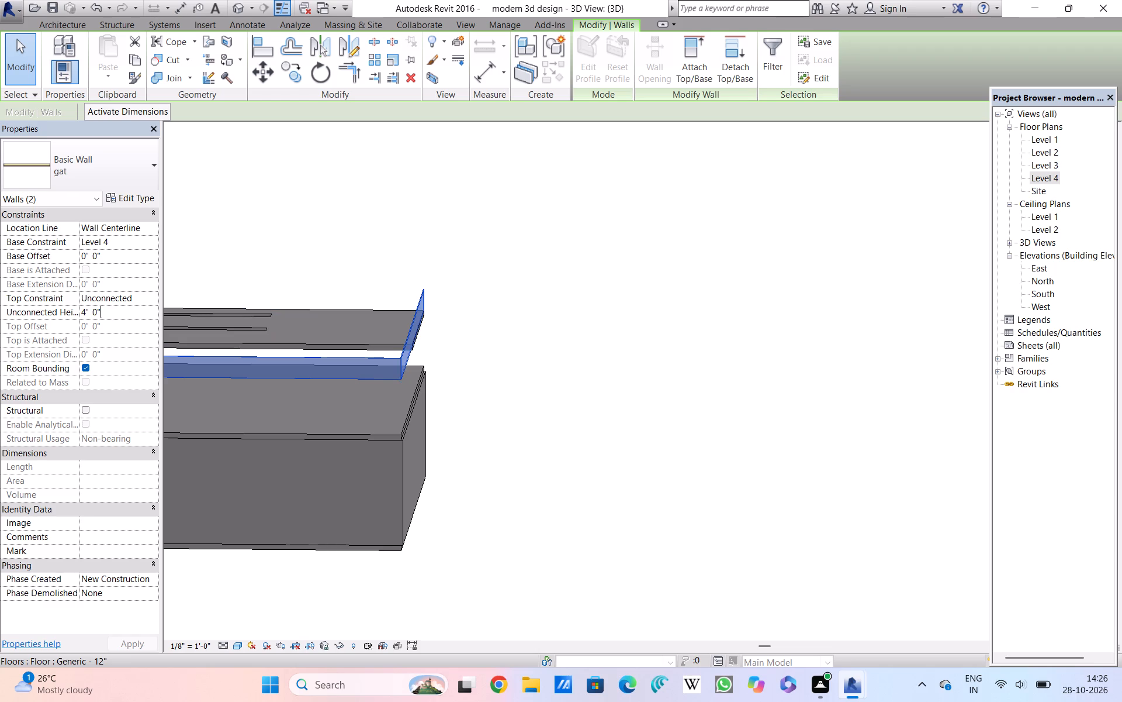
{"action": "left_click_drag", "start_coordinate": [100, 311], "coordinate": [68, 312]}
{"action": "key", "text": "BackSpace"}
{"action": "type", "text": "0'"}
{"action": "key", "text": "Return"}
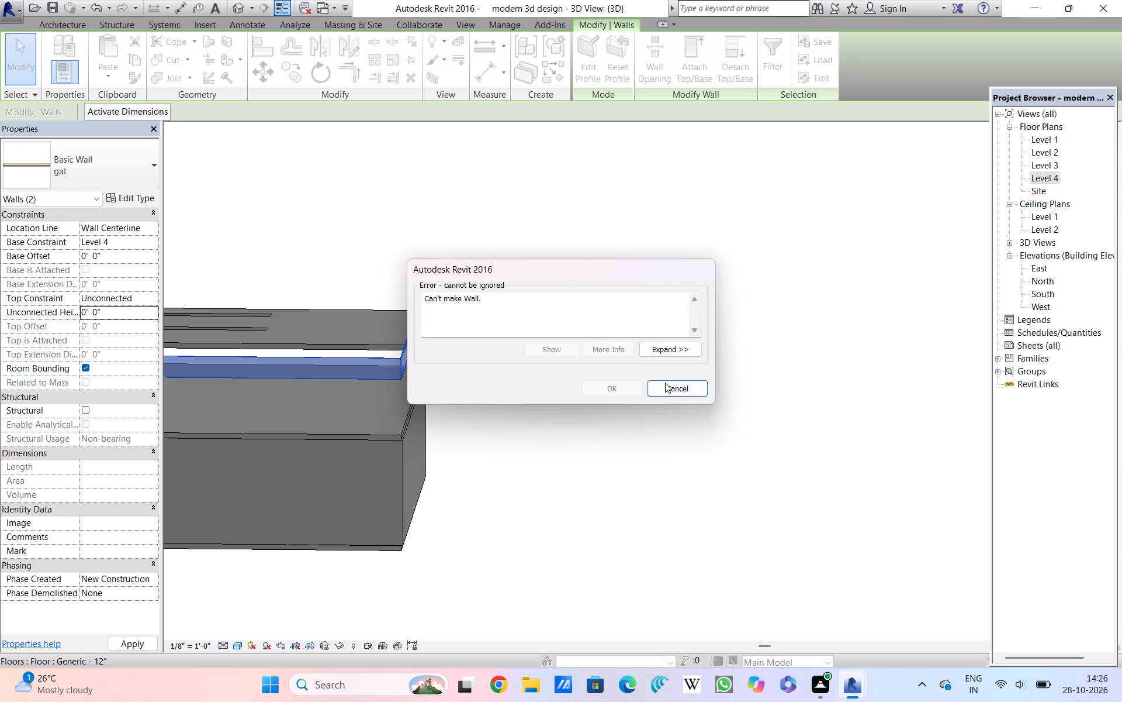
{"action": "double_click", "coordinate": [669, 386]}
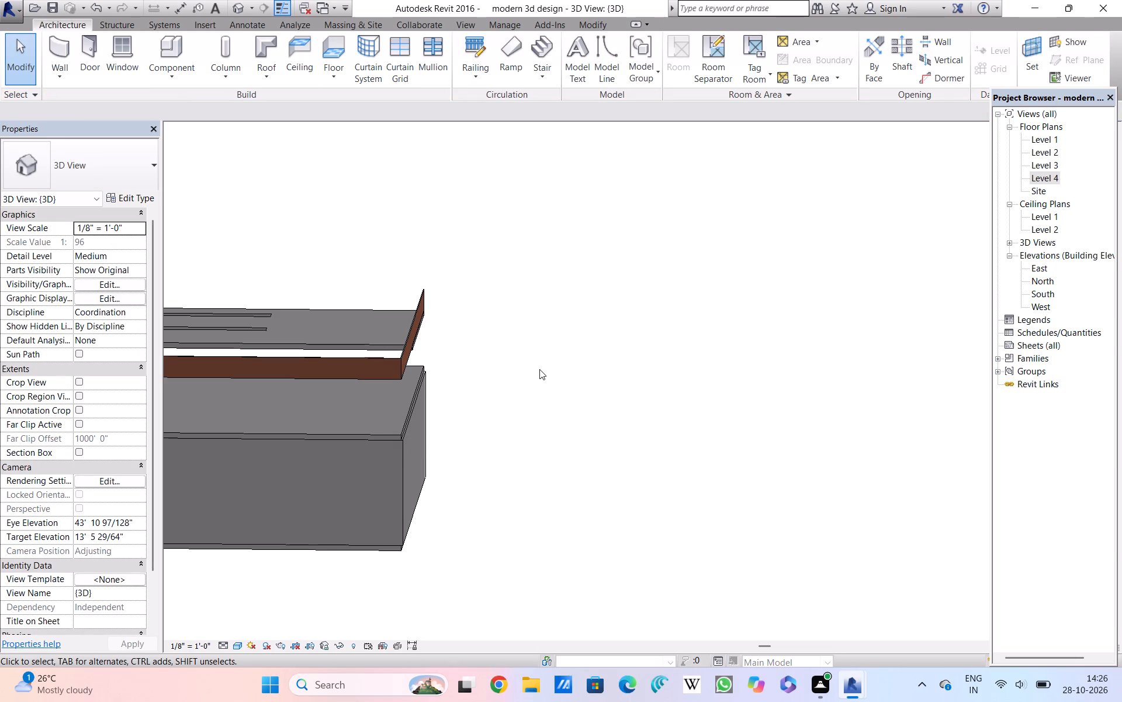
Delete the two Level 4 gat walls along the east and north roof edges.
{"action": "left_click", "coordinate": [392, 359]}
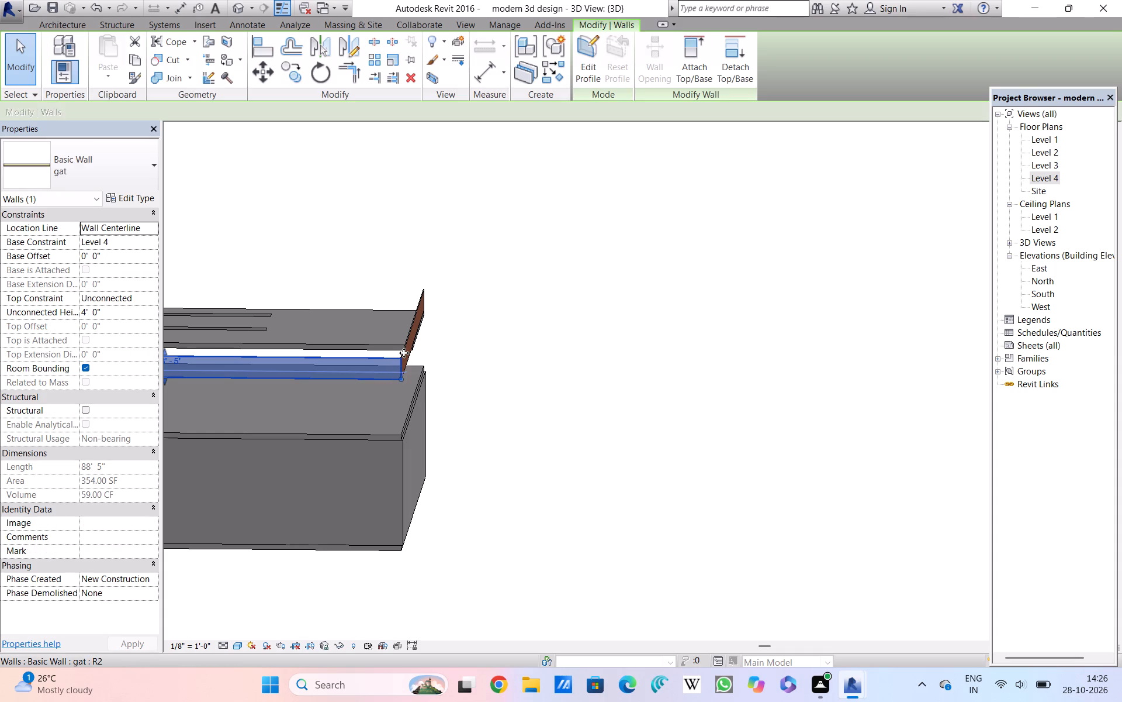
{"action": "double_click", "coordinate": [407, 347], "text": "ctrl"}
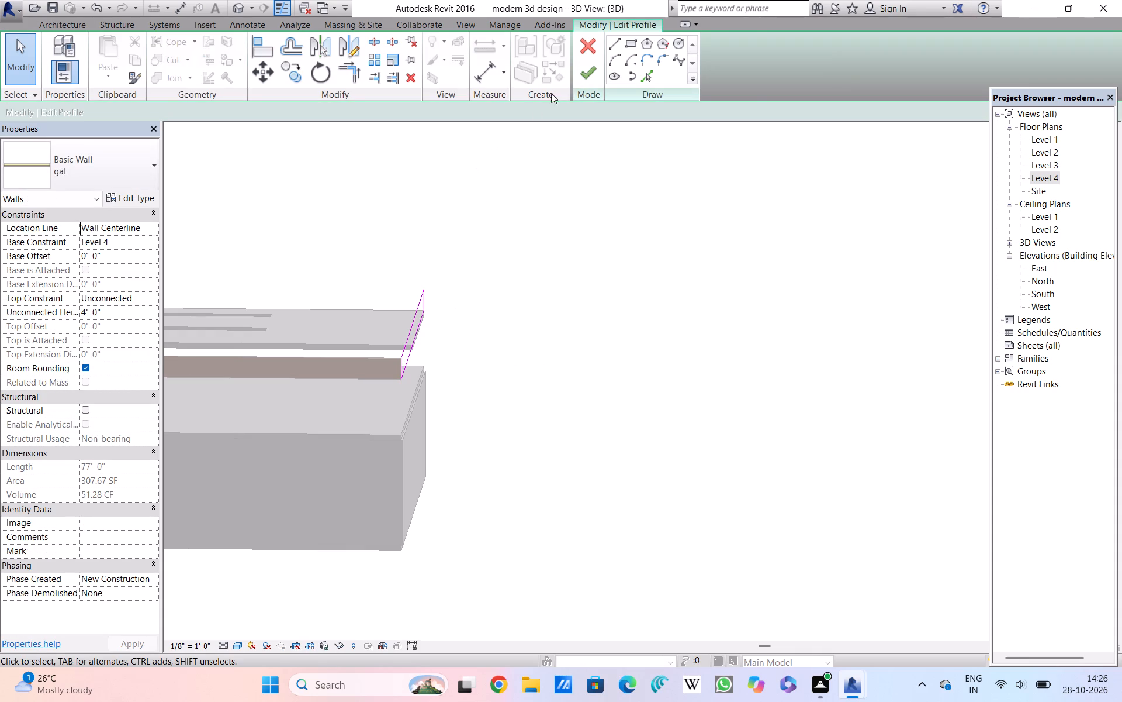
{"action": "double_click", "coordinate": [587, 44]}
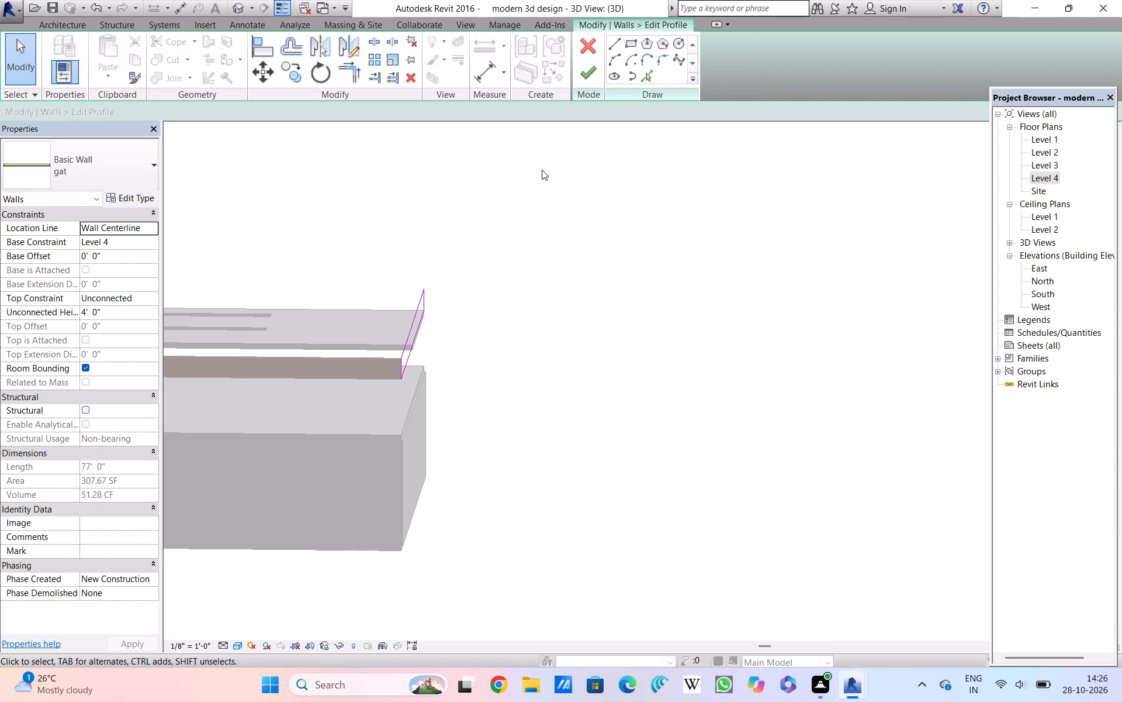
{"action": "left_click", "coordinate": [582, 50]}
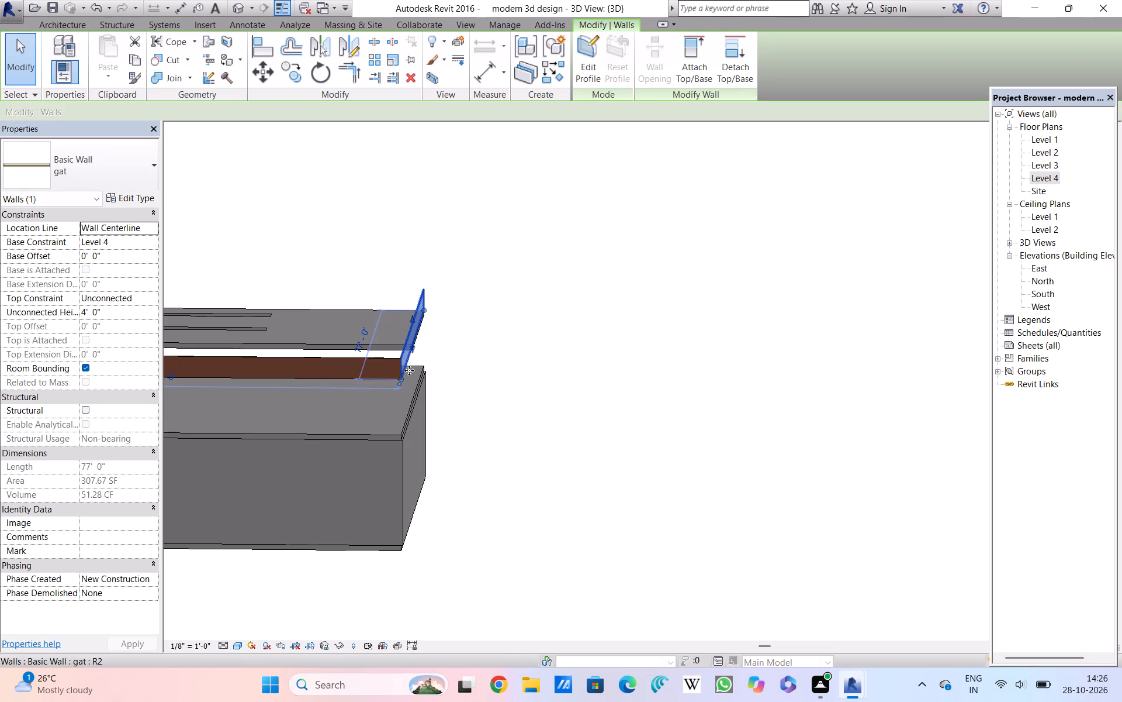
{"action": "left_click", "coordinate": [383, 355], "text": "ctrl"}
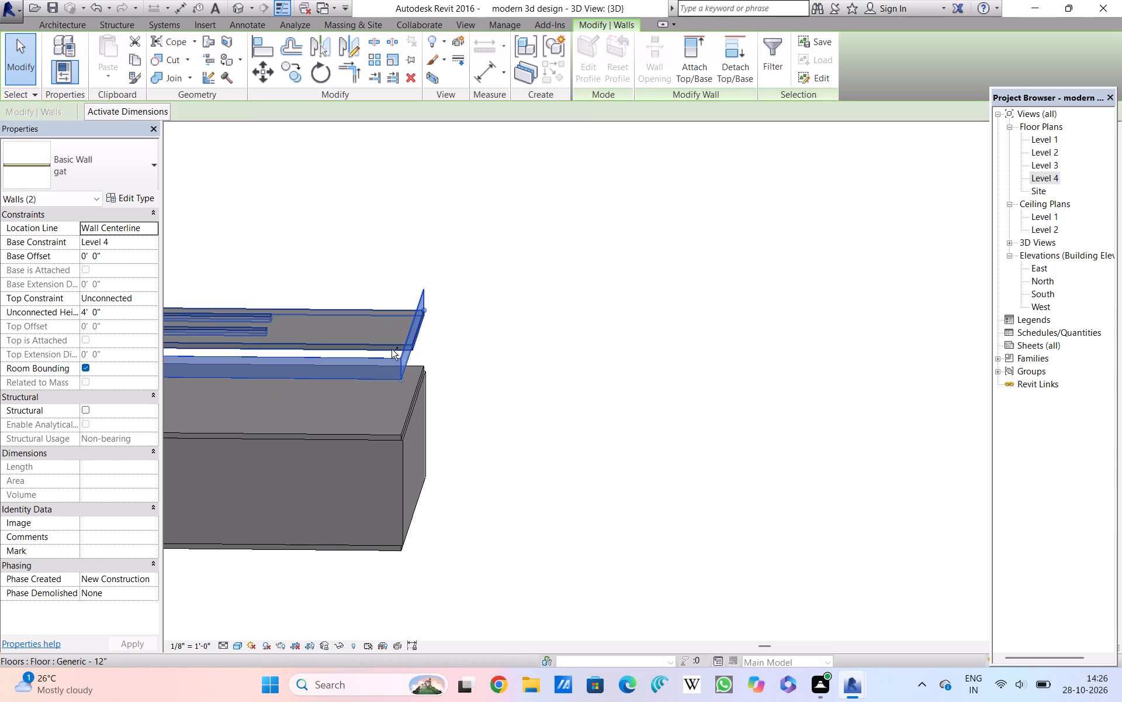
{"action": "key", "text": "Delete"}
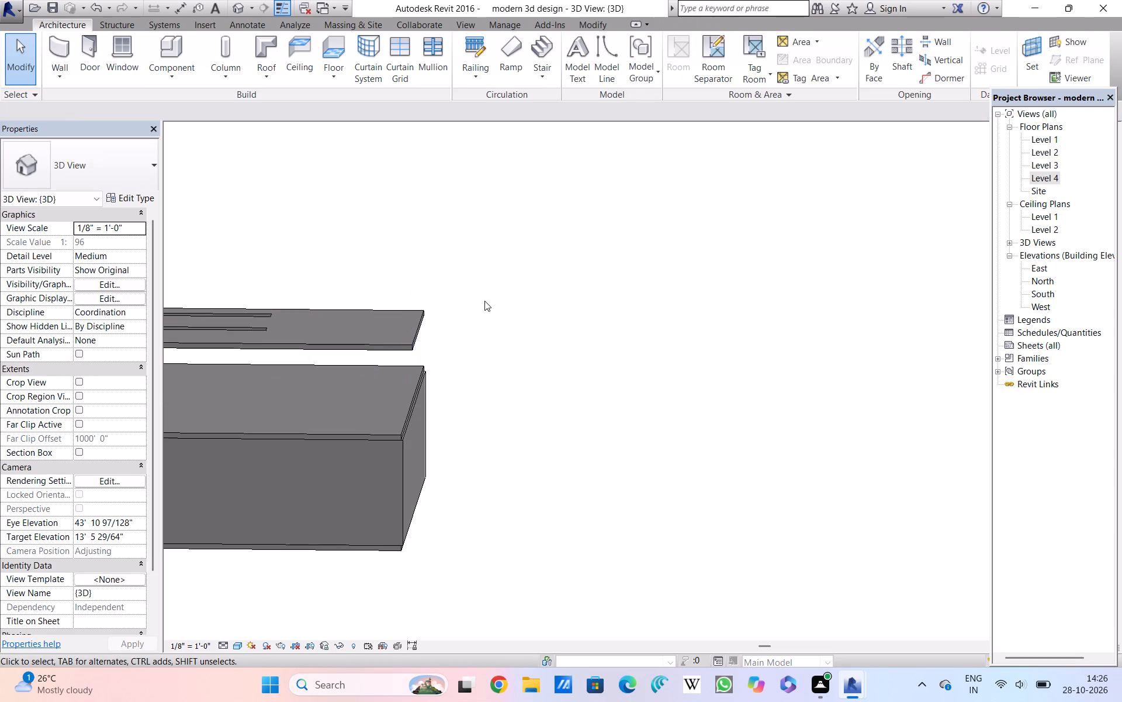
Examine the whole house in 3D from several angles, comparing the upper roof slab with the slab below it.
{"action": "scroll", "coordinate": [439, 336], "scroll_direction": "down", "scroll_amount": 1}
{"action": "middle_click_drag", "start_coordinate": [437, 376], "coordinate": [571, 373]}
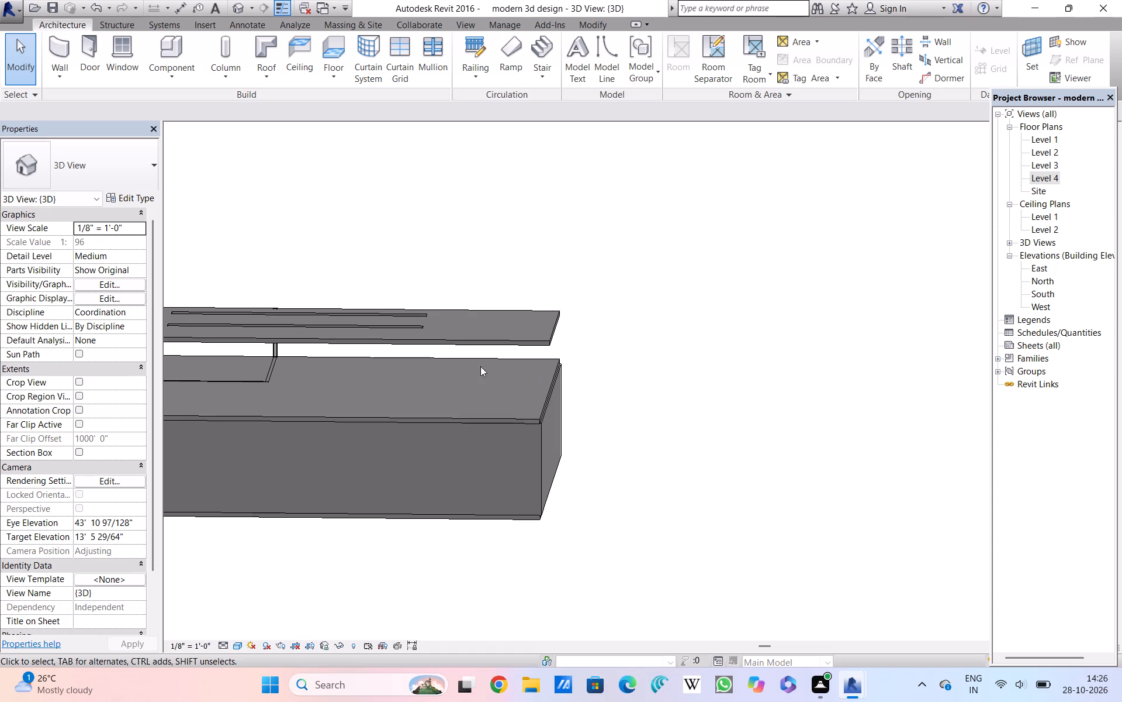
{"action": "scroll", "coordinate": [593, 358], "scroll_direction": "down", "scroll_amount": 3}
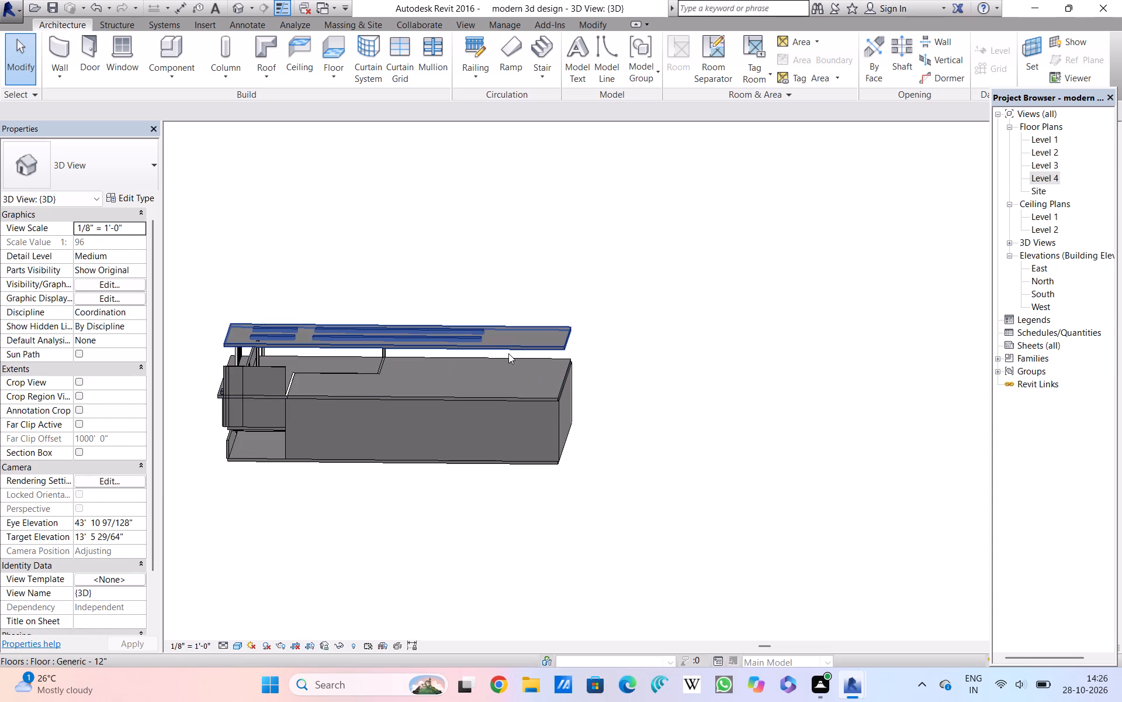
{"action": "middle_click_drag", "start_coordinate": [503, 347], "coordinate": [504, 316], "text": "ctrl"}
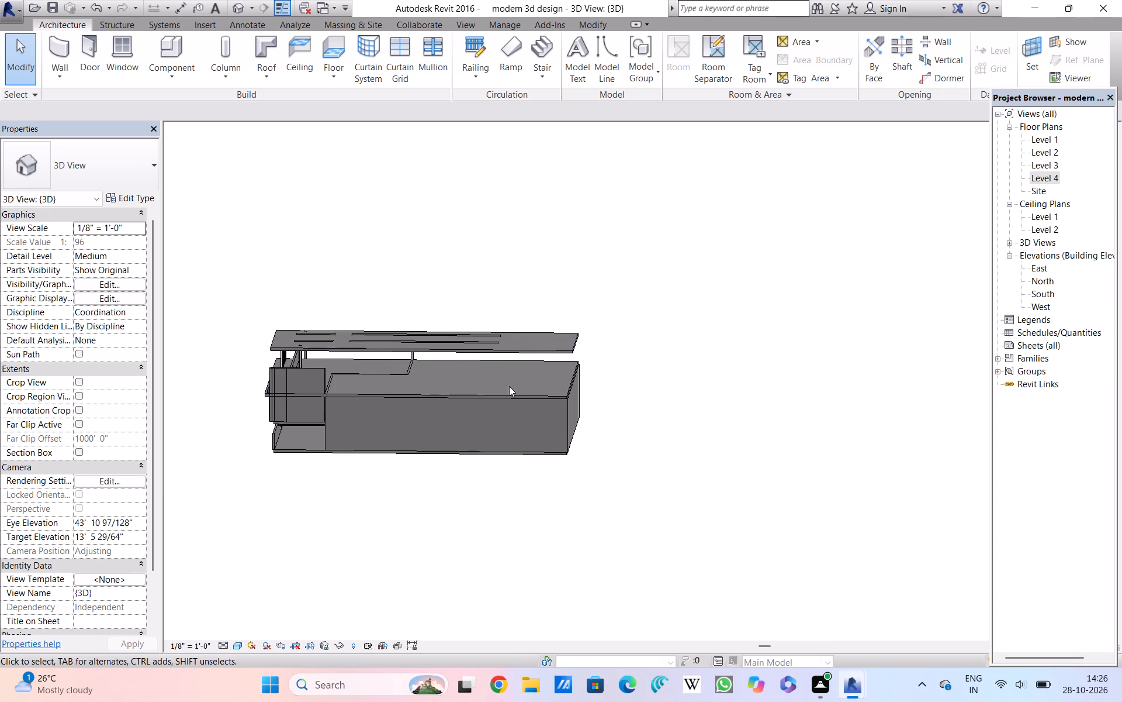
{"action": "middle_click_drag", "start_coordinate": [508, 397], "coordinate": [570, 366], "text": "shift"}
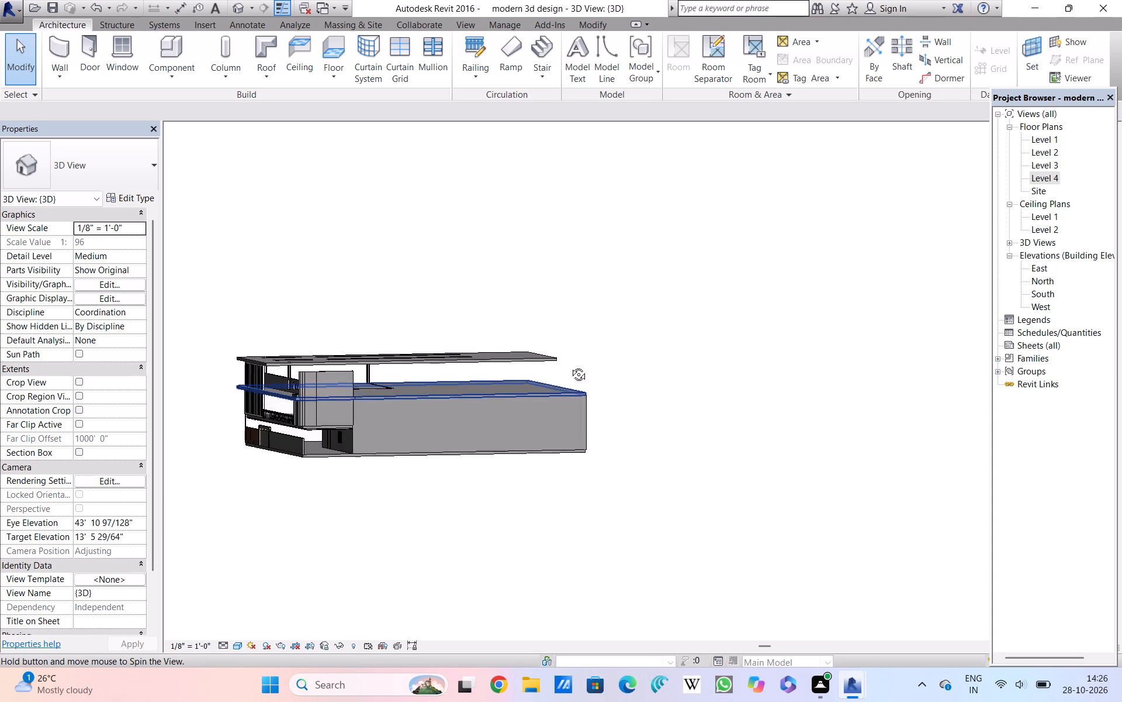
{"action": "middle_click_drag", "start_coordinate": [570, 366], "coordinate": [527, 412], "text": "shift"}
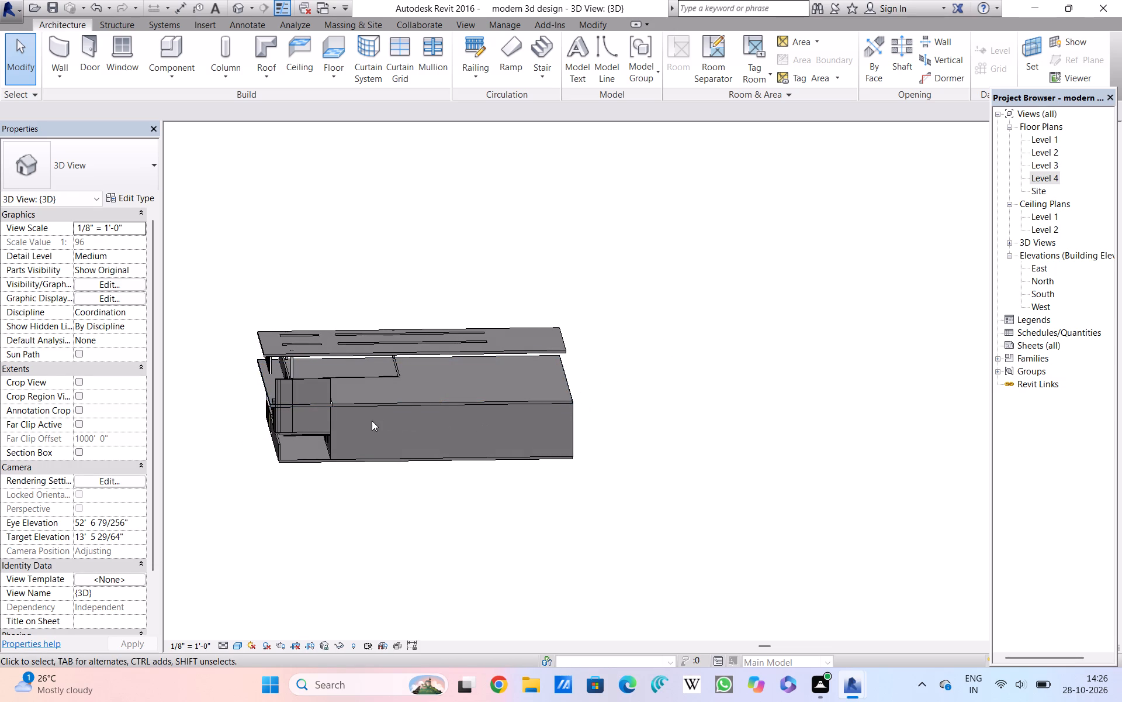
Open the Level 3 floor plan.
{"action": "double_click", "coordinate": [1036, 163]}
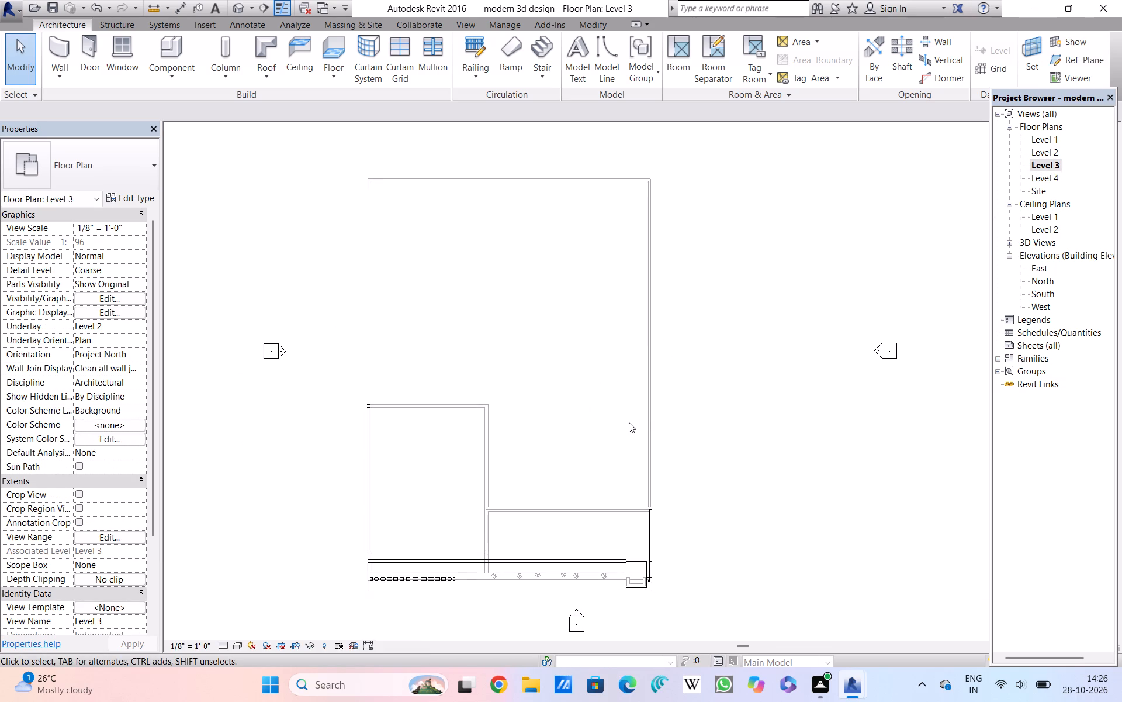
{"action": "middle_click_drag", "start_coordinate": [612, 441], "coordinate": [597, 423]}
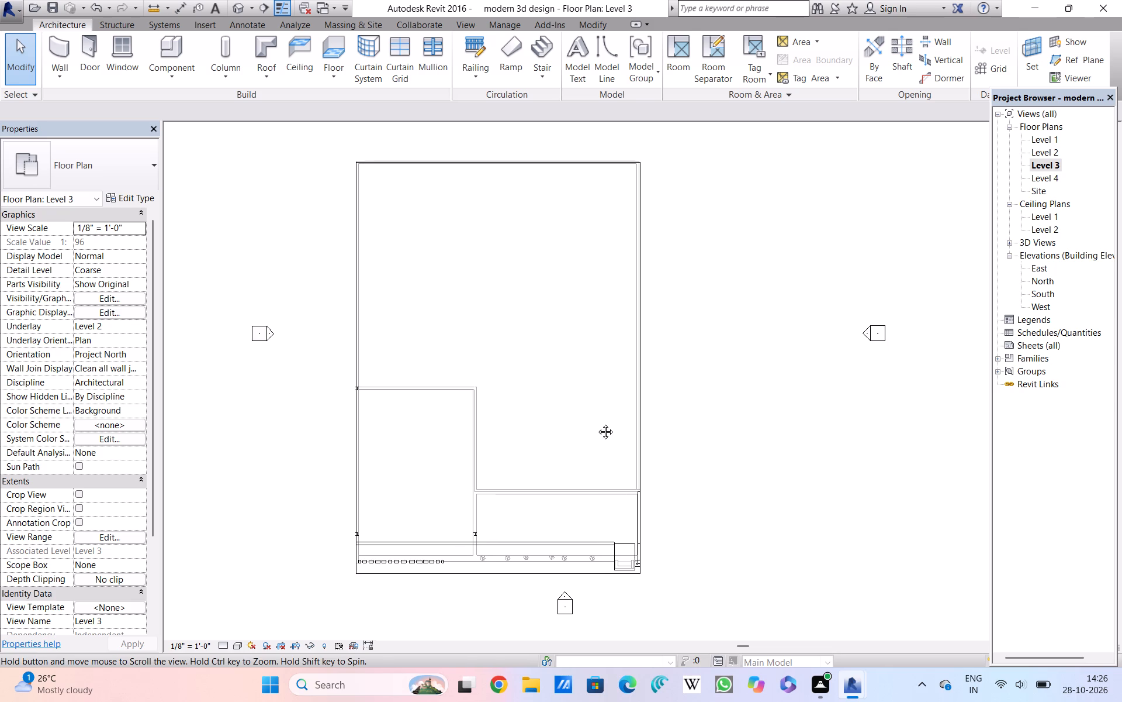
{"action": "middle_click_drag", "start_coordinate": [597, 423], "coordinate": [561, 421]}
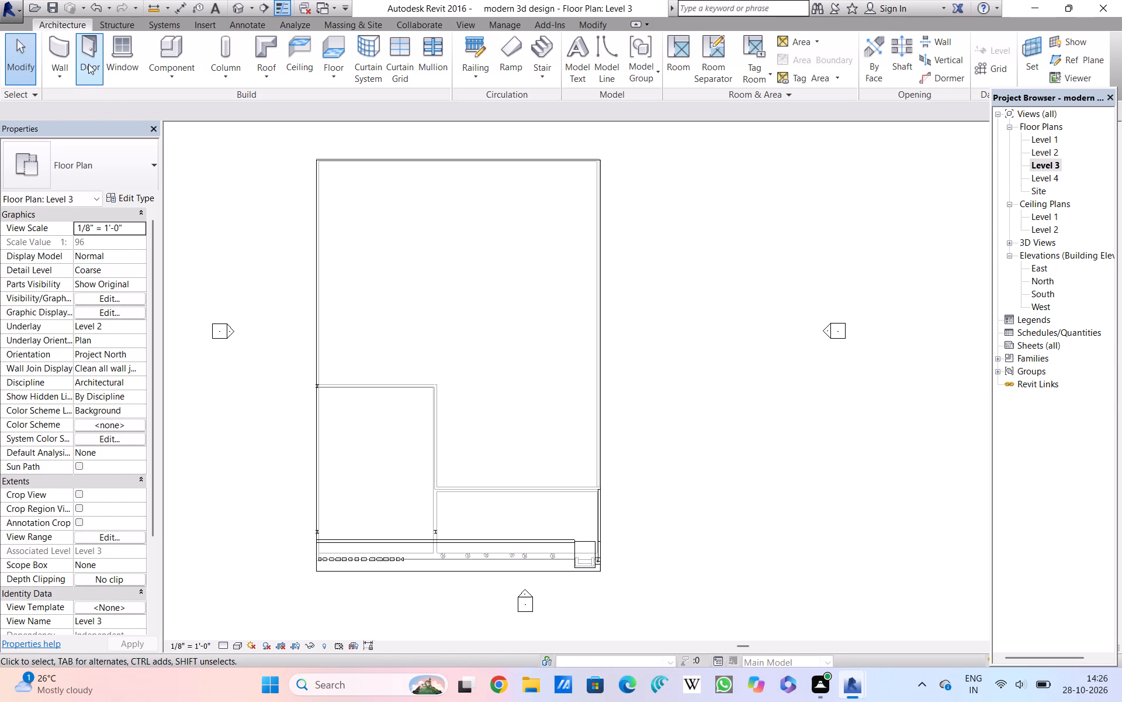
Draw two chained gat walls on Level 3, about 89' along the east roof edge and across the full north edge.
{"action": "left_click", "coordinate": [58, 47]}
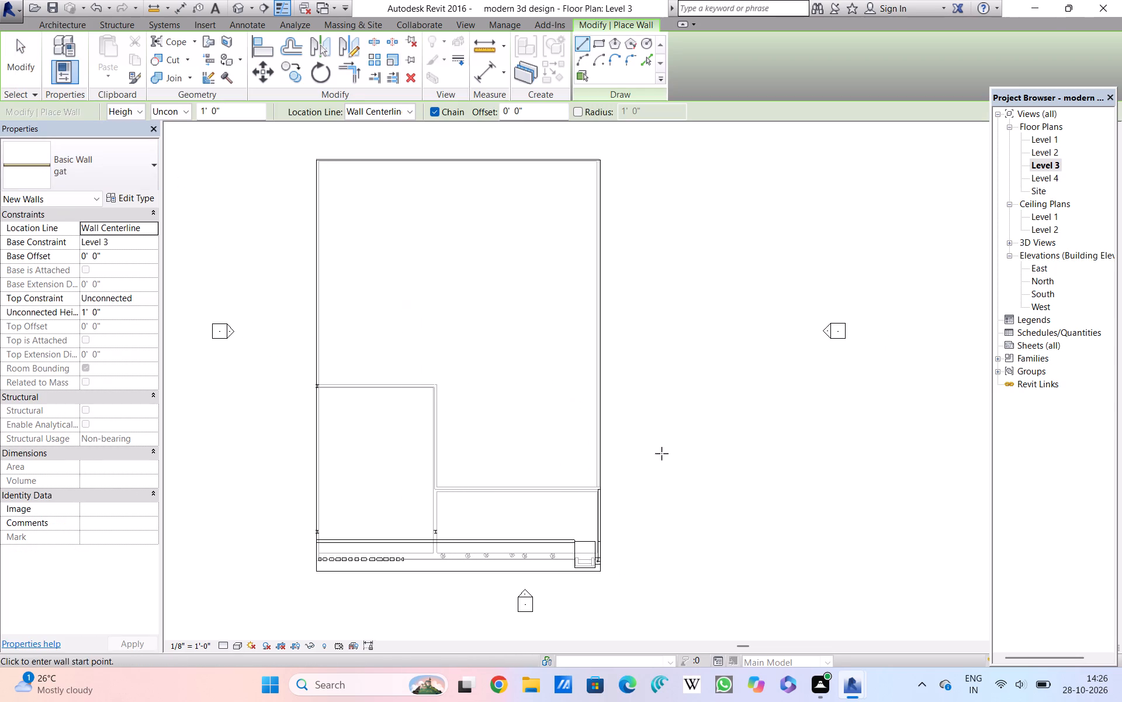
{"action": "left_click", "coordinate": [597, 484]}
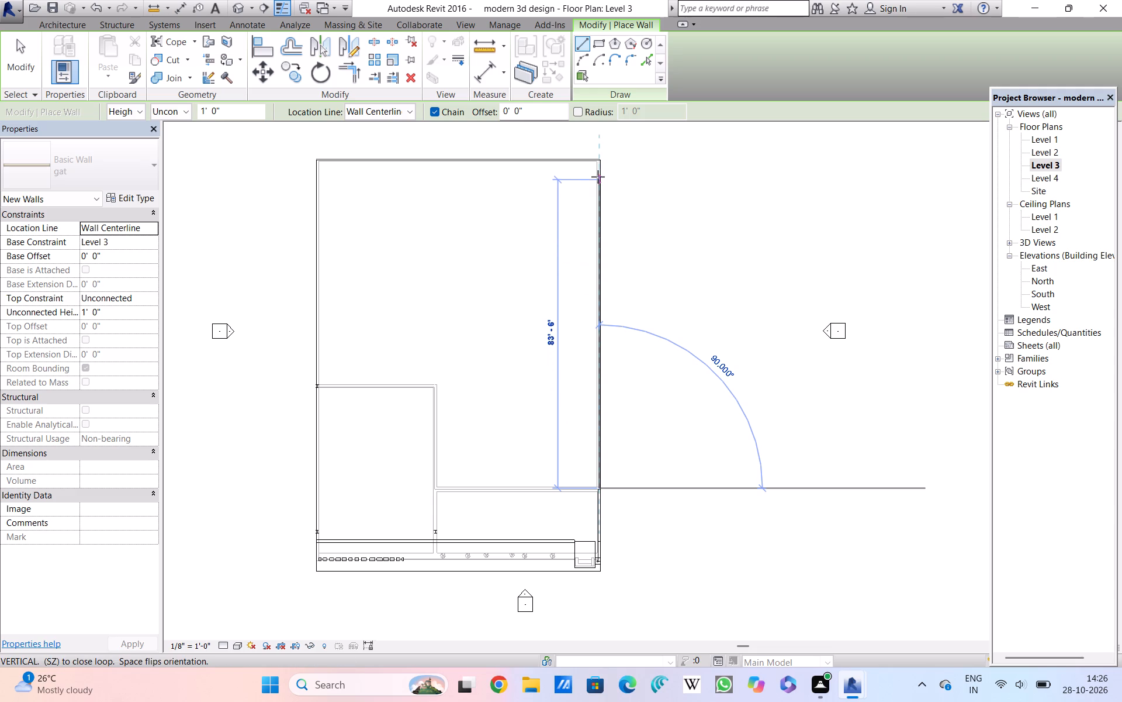
{"action": "left_click", "coordinate": [598, 160]}
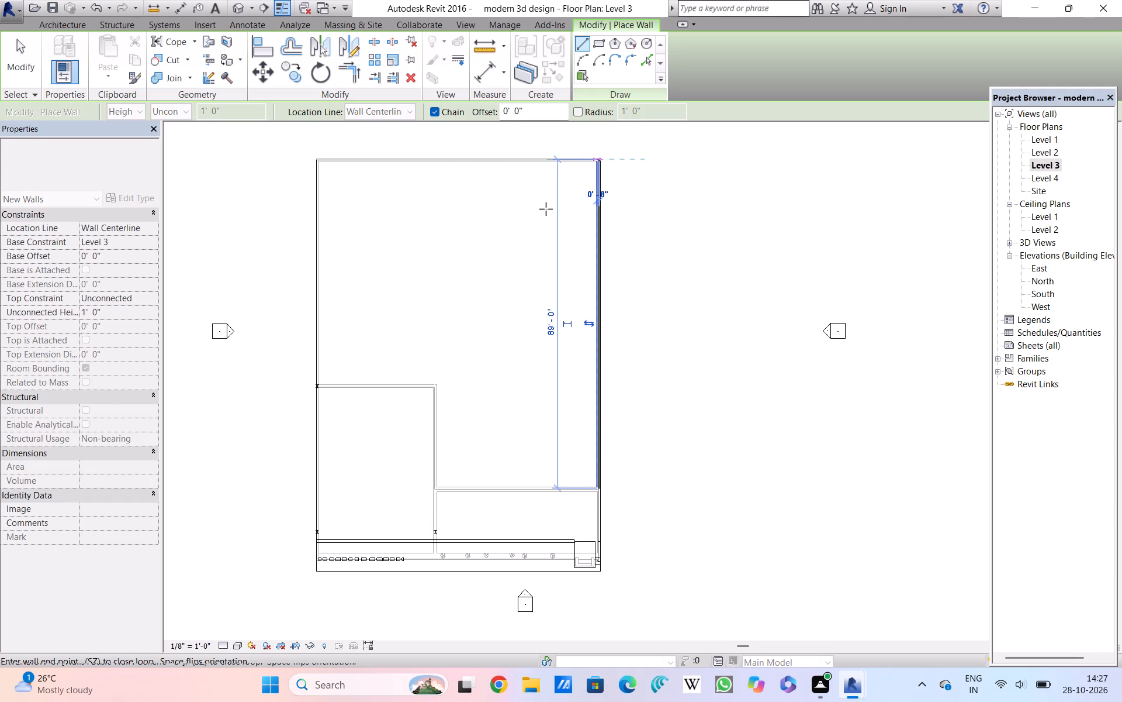
{"action": "double_click", "coordinate": [317, 157]}
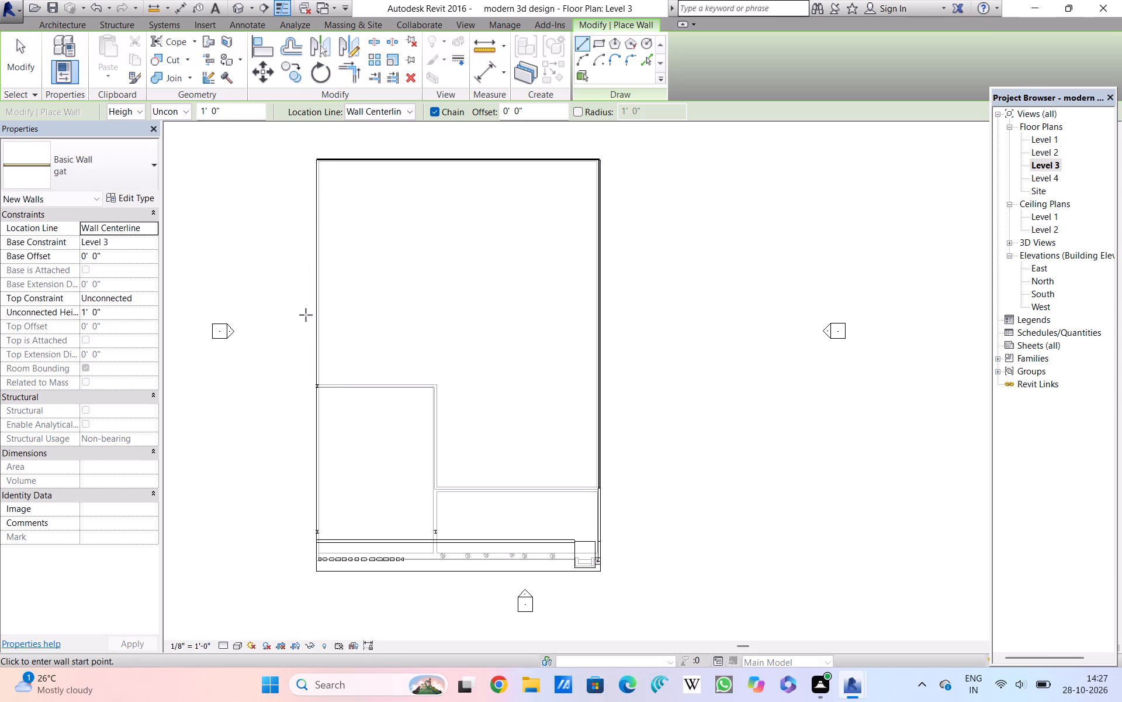
{"action": "double_click", "coordinate": [317, 385]}
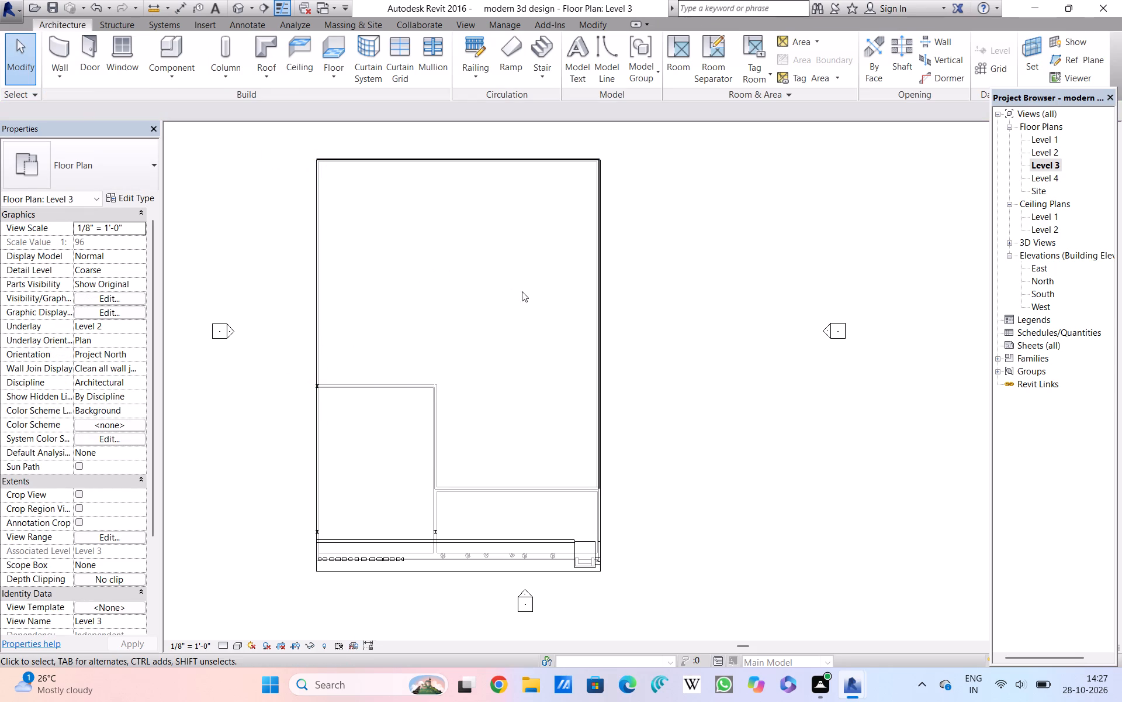
Set the unconnected height of the east and north Level 3 gat walls to 4'.
{"action": "left_click", "coordinate": [604, 301]}
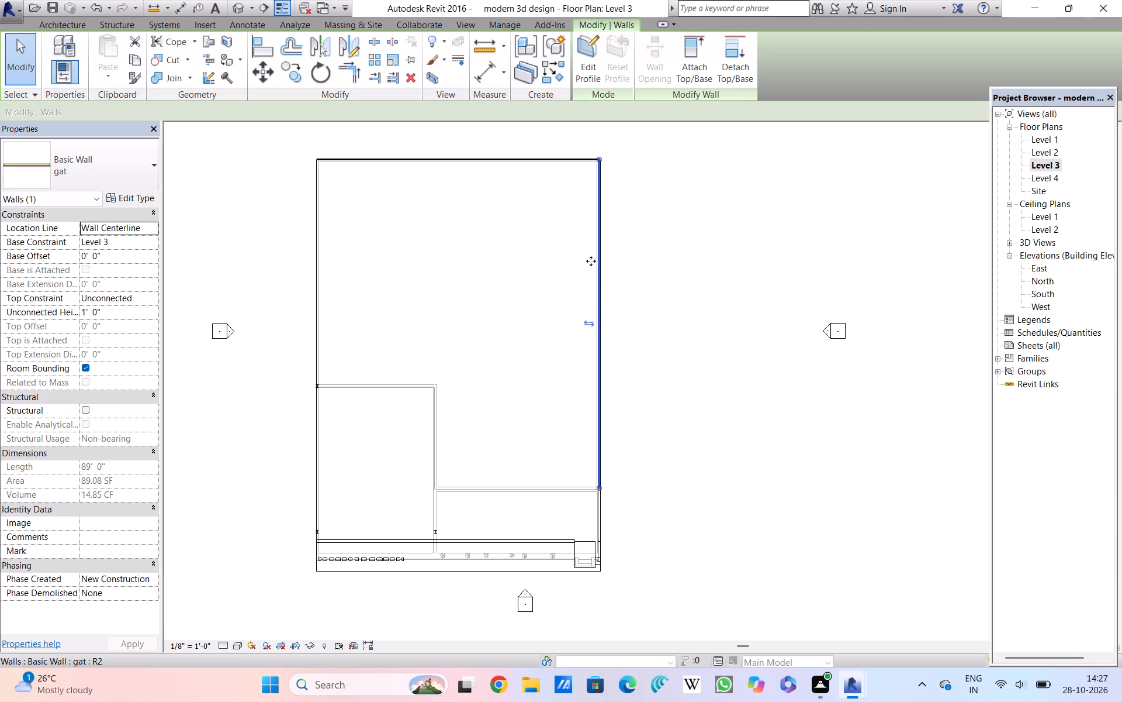
{"action": "left_click", "coordinate": [539, 156], "text": "ctrl"}
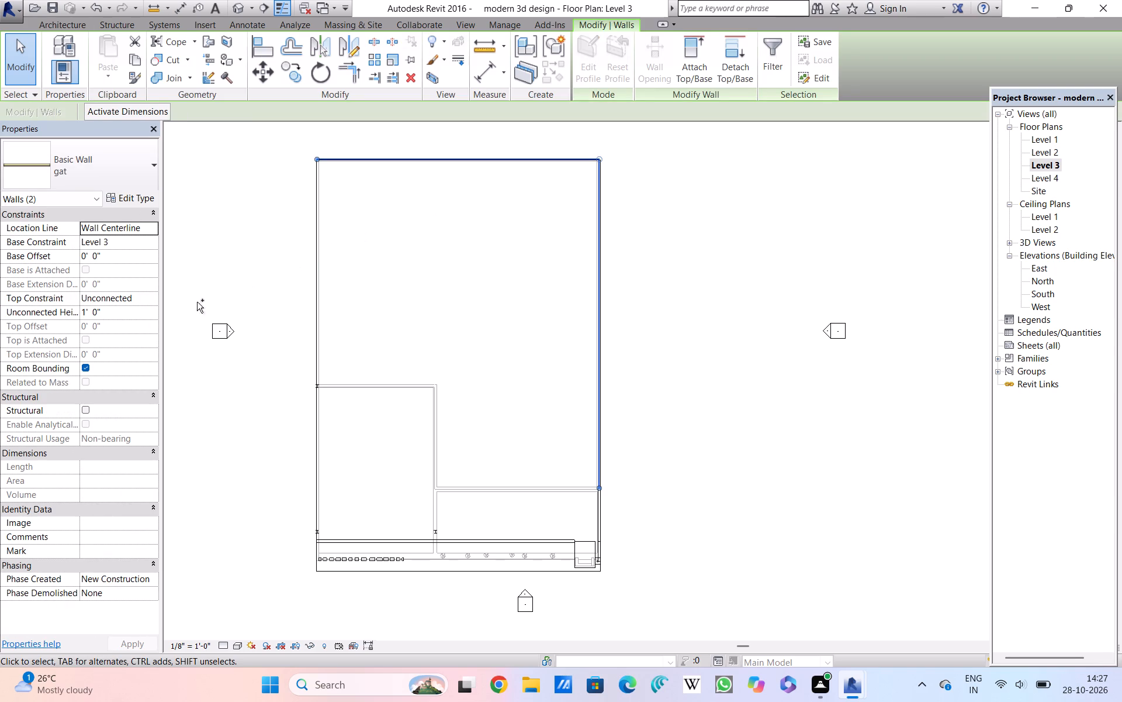
{"action": "left_click", "coordinate": [108, 314], "text": "ctrl"}
{"action": "left_click_drag", "start_coordinate": [108, 314], "coordinate": [75, 311]}
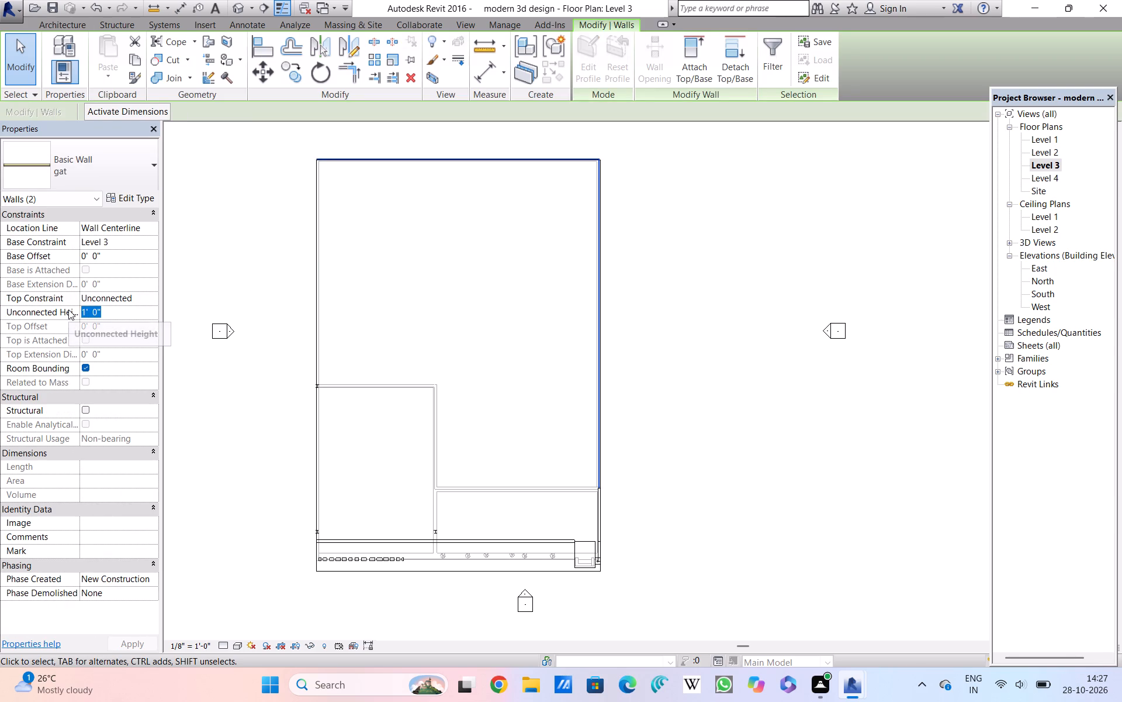
{"action": "key", "text": "BackSpace"}
{"action": "type", "text": "4'"}
{"action": "key", "text": "Return"}
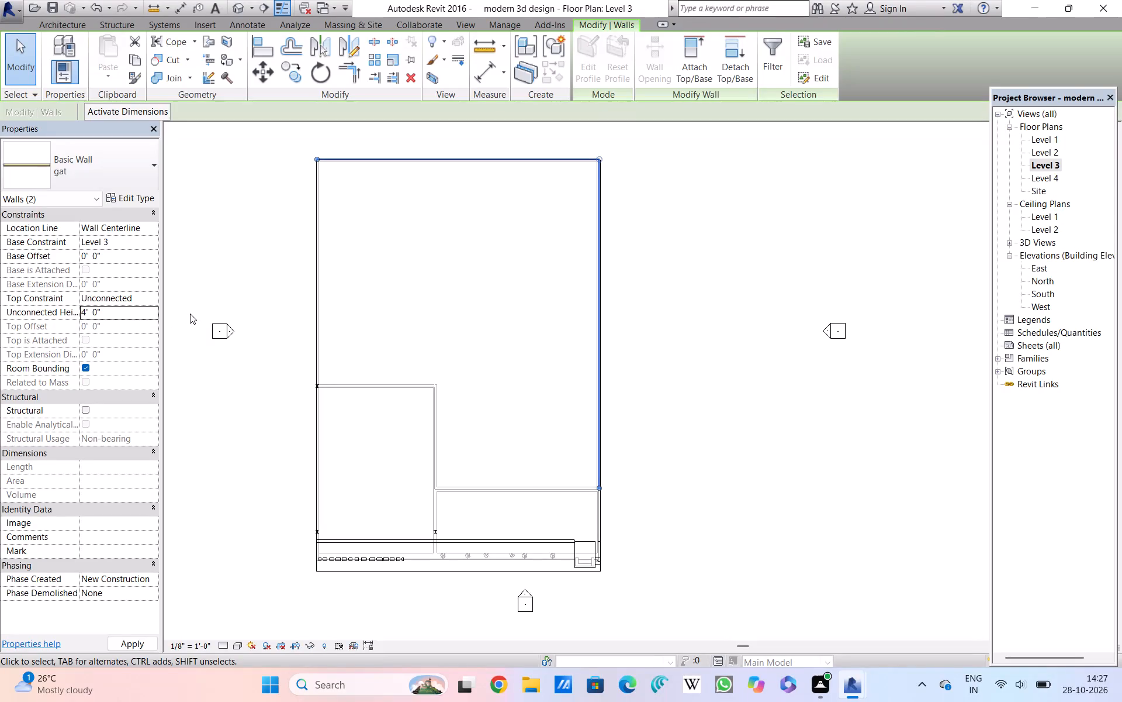
{"action": "double_click", "coordinate": [190, 314]}
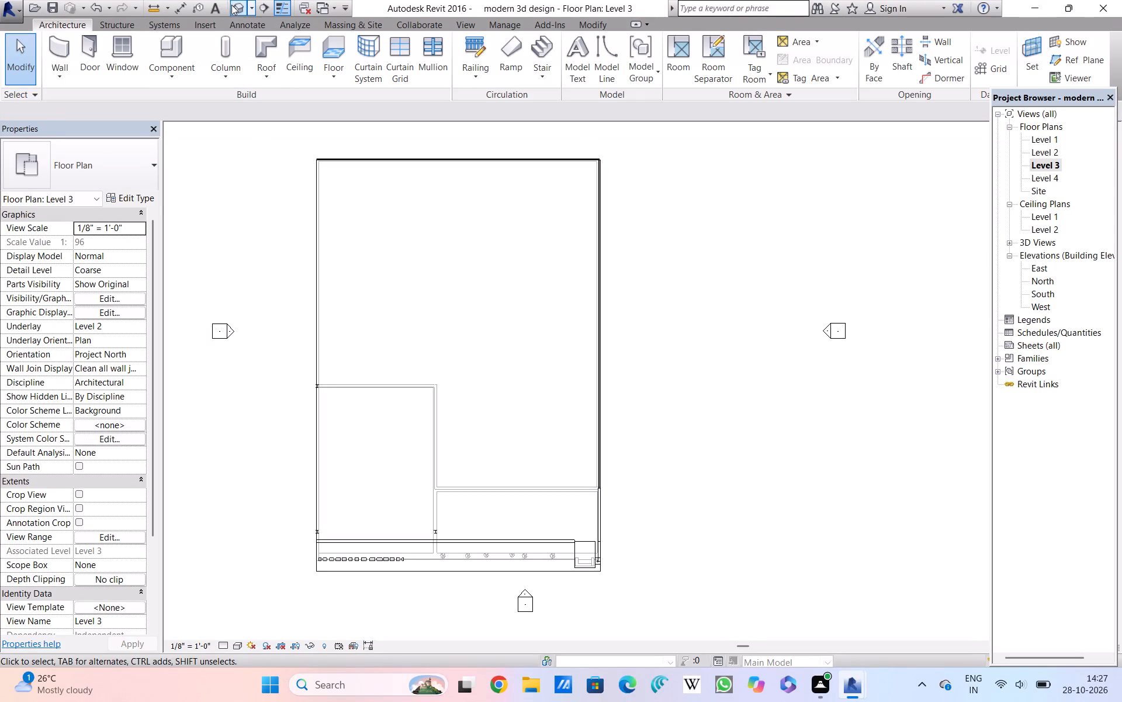
Examine the house in 3D from several angles, checking the Level 3 perimeter walls against the roof slabs and front facade.
{"action": "left_click", "coordinate": [239, 5]}
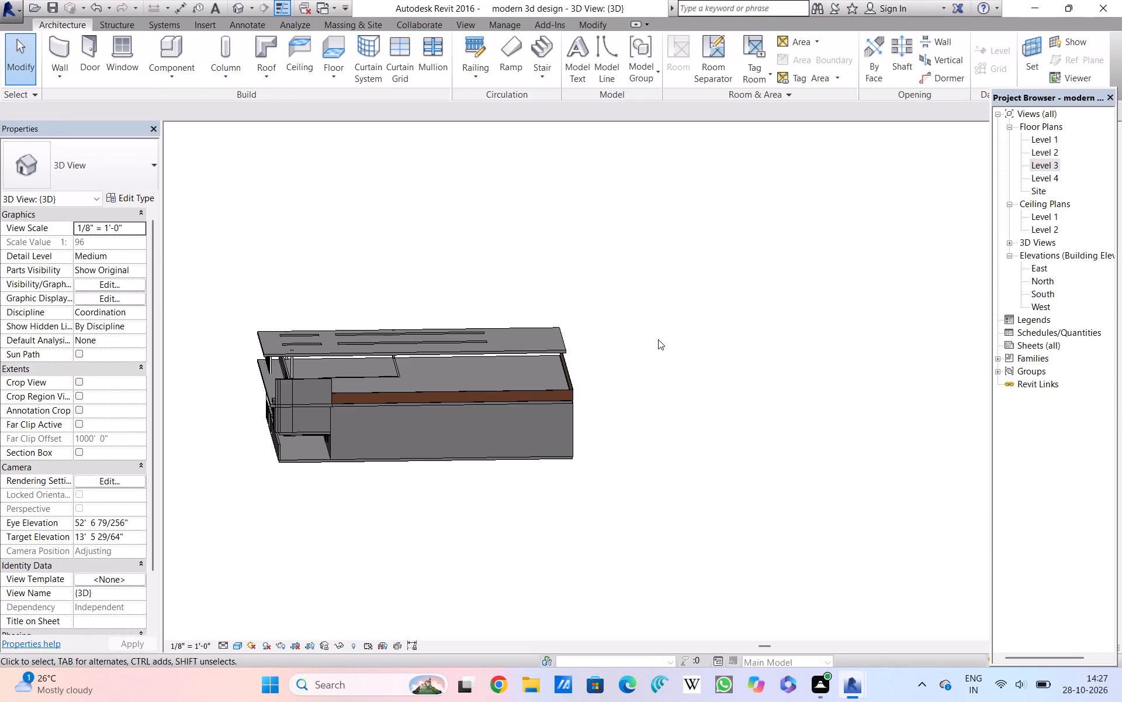
{"action": "middle_click_drag", "start_coordinate": [658, 340], "coordinate": [639, 443], "text": "shift"}
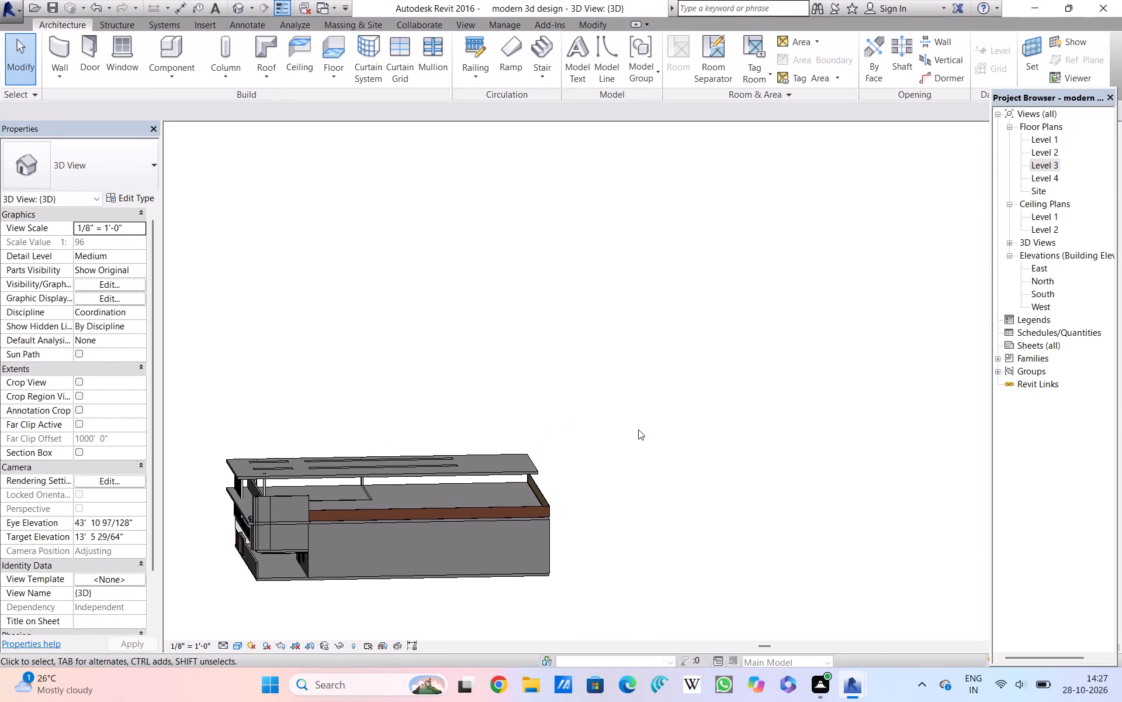
{"action": "middle_click_drag", "start_coordinate": [603, 493], "coordinate": [655, 442]}
{"action": "middle_click_drag", "start_coordinate": [622, 507], "coordinate": [663, 507], "text": "shift"}
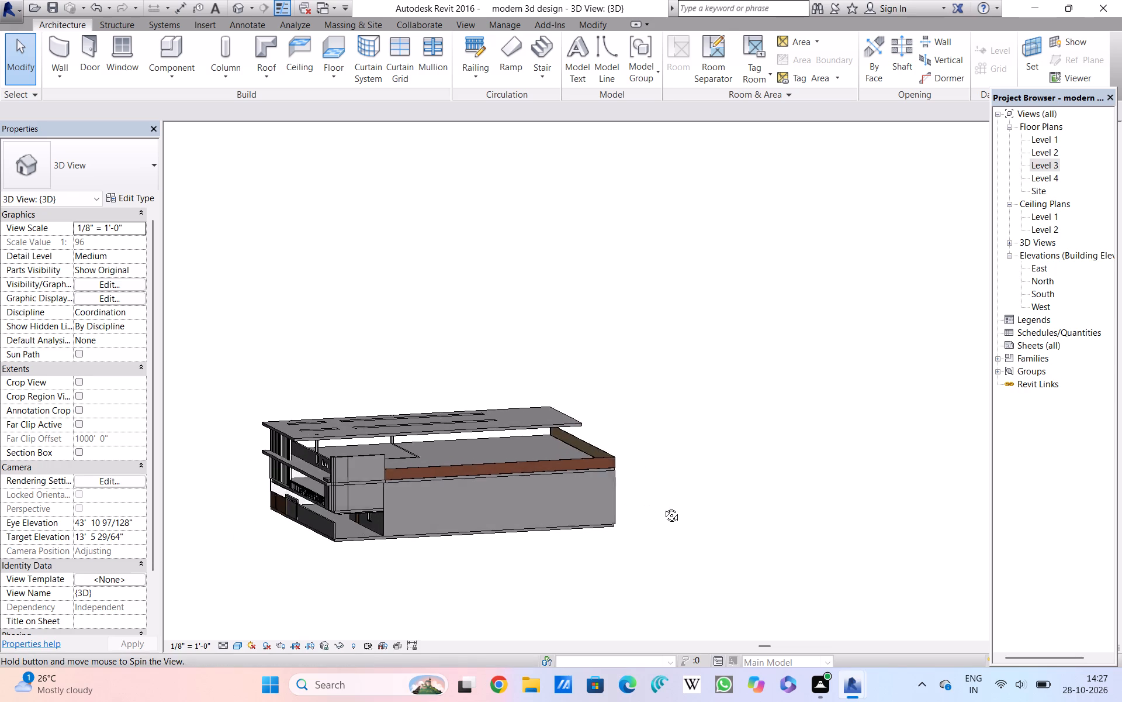
{"action": "middle_click_drag", "start_coordinate": [663, 507], "coordinate": [736, 491], "text": "shift"}
{"action": "middle_click_drag", "start_coordinate": [678, 534], "coordinate": [840, 530], "text": "shift"}
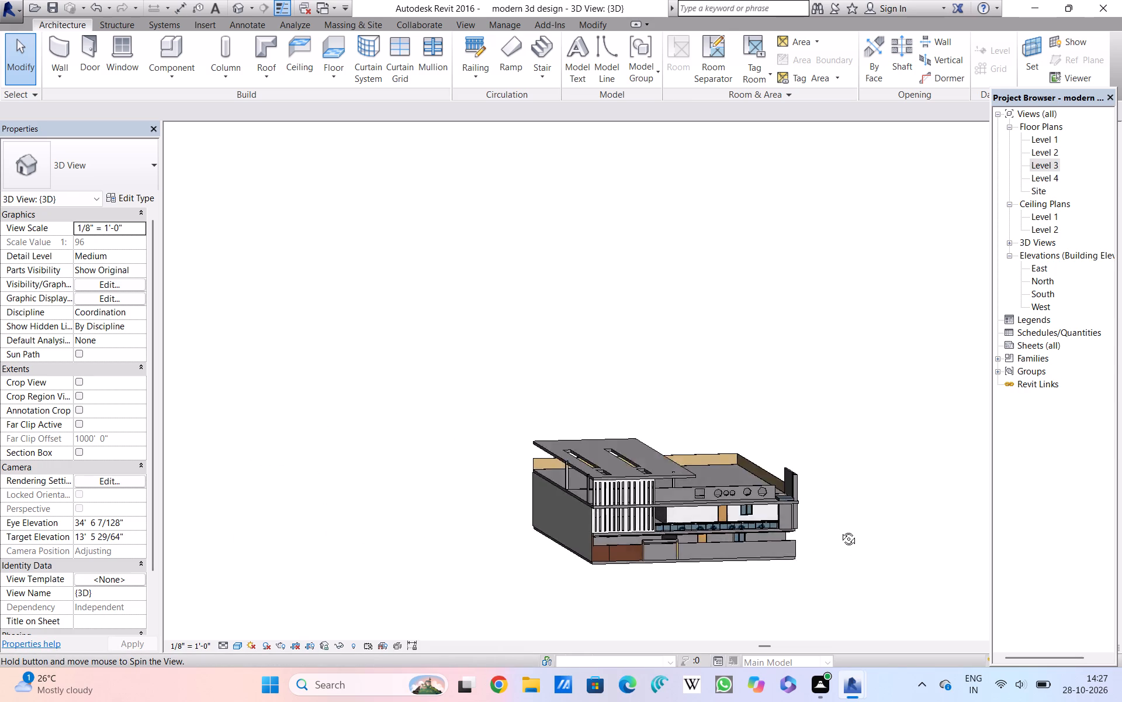
{"action": "middle_click_drag", "start_coordinate": [840, 530], "coordinate": [840, 525], "text": "shift"}
{"action": "middle_click_drag", "start_coordinate": [825, 523], "coordinate": [607, 562]}
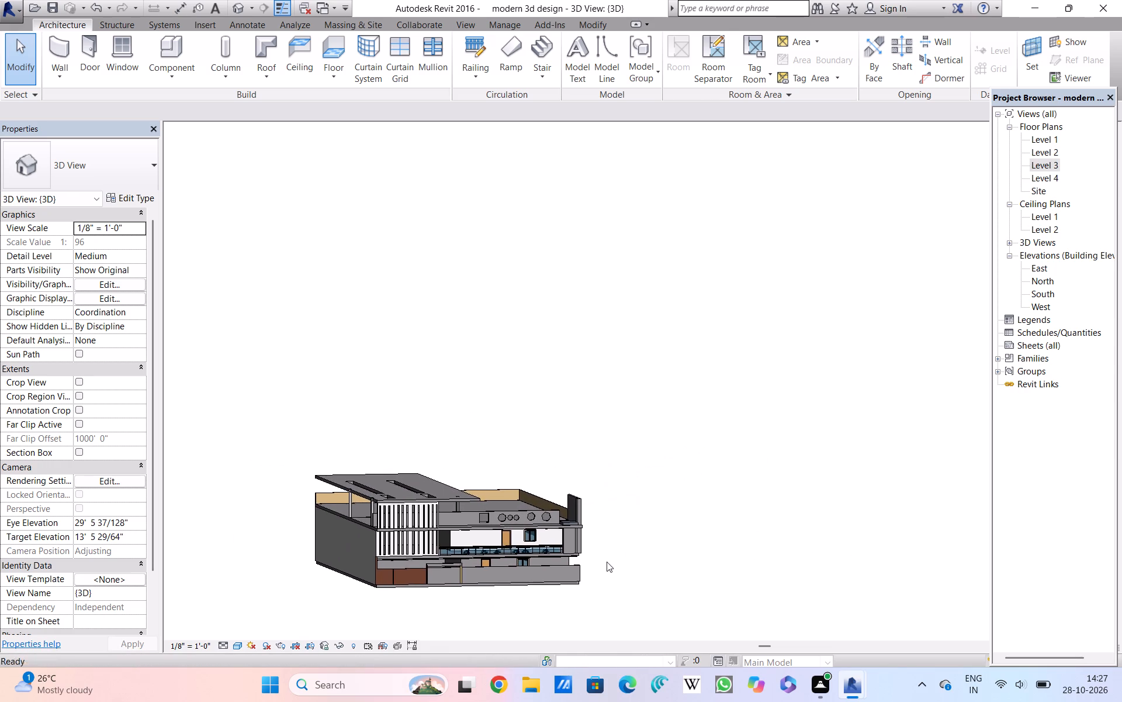
{"action": "scroll", "coordinate": [607, 562], "scroll_direction": "up", "scroll_amount": 3}
{"action": "middle_click_drag", "start_coordinate": [607, 555], "coordinate": [650, 547]}
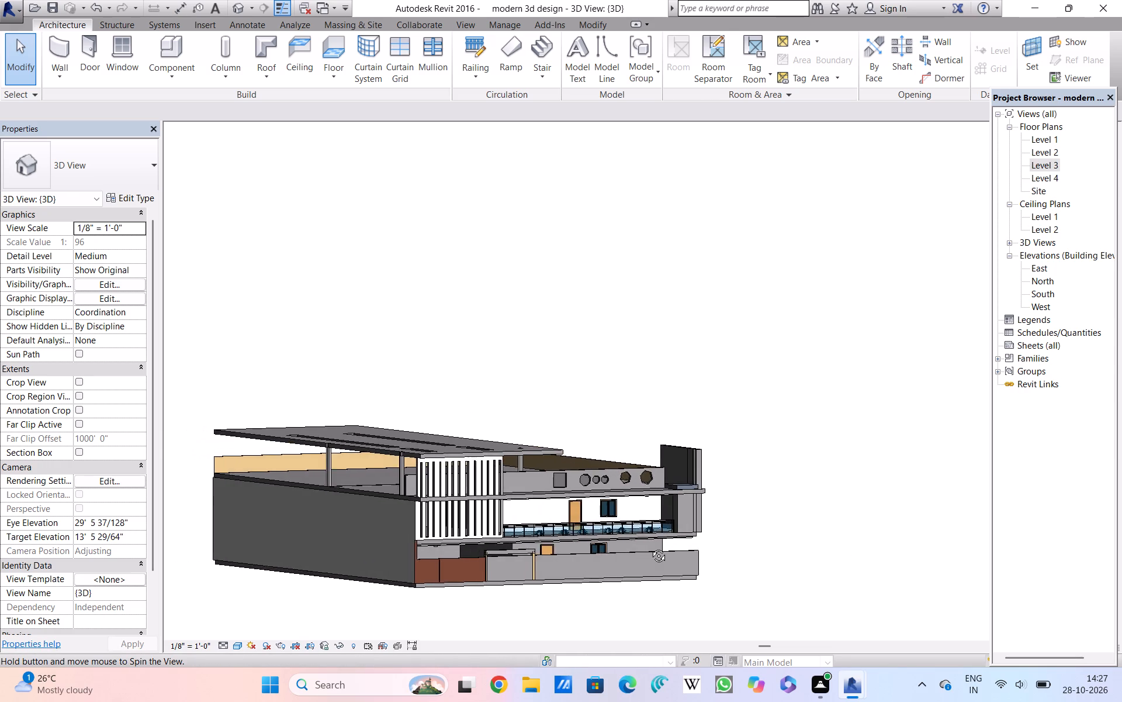
{"action": "middle_click_drag", "start_coordinate": [650, 547], "coordinate": [497, 563]}
{"action": "middle_click_drag", "start_coordinate": [515, 555], "coordinate": [644, 539]}
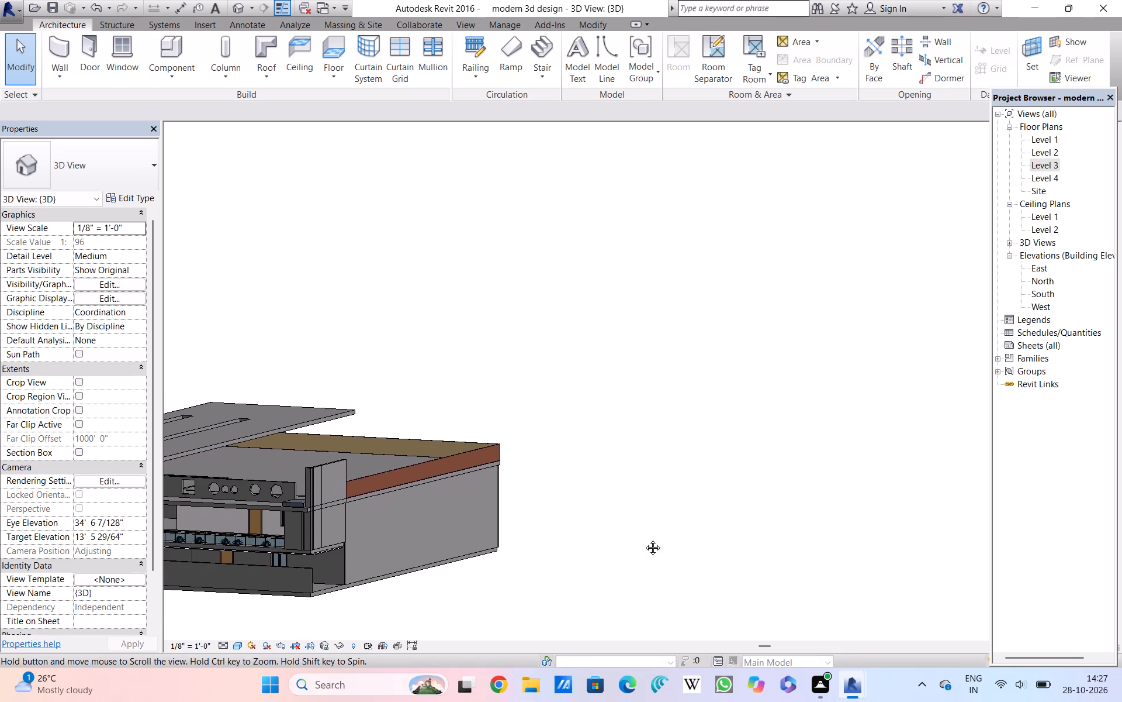
{"action": "middle_click_drag", "start_coordinate": [644, 539], "coordinate": [753, 545]}
{"action": "scroll", "coordinate": [671, 603], "scroll_direction": "down", "scroll_amount": 1}
{"action": "middle_click_drag", "start_coordinate": [624, 617], "coordinate": [747, 596]}
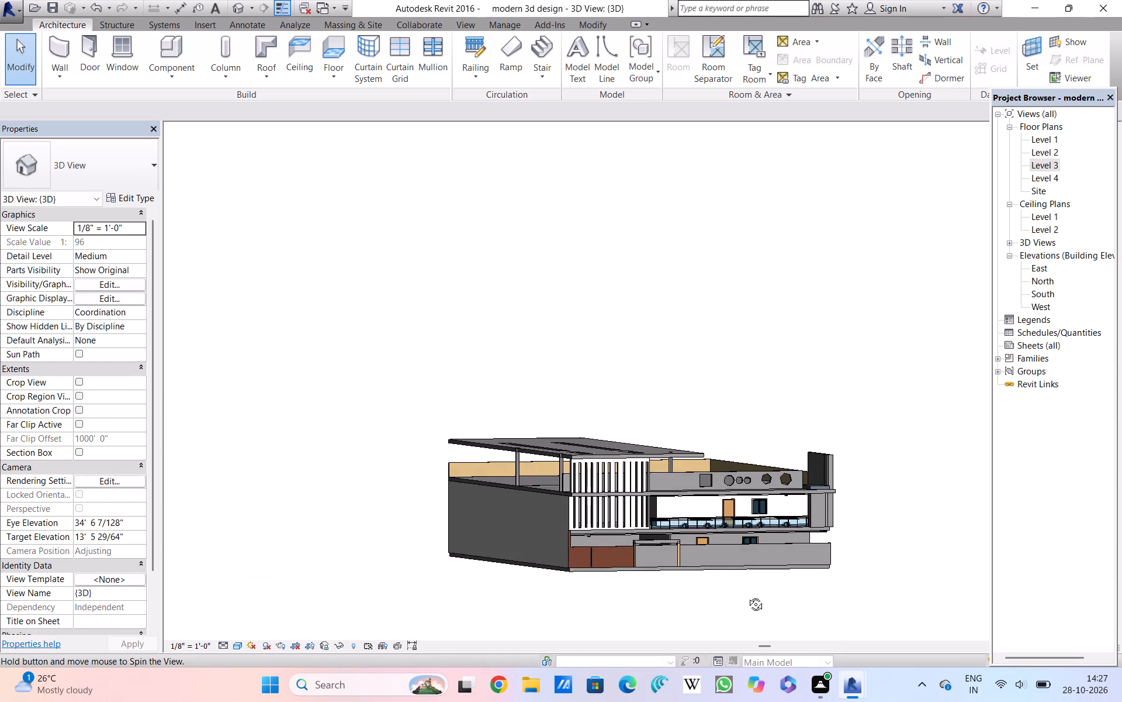
{"action": "middle_click_drag", "start_coordinate": [747, 596], "coordinate": [735, 589]}
{"action": "scroll", "coordinate": [733, 574], "scroll_direction": "up", "scroll_amount": 3}
{"action": "middle_click_drag", "start_coordinate": [733, 559], "coordinate": [731, 559]}
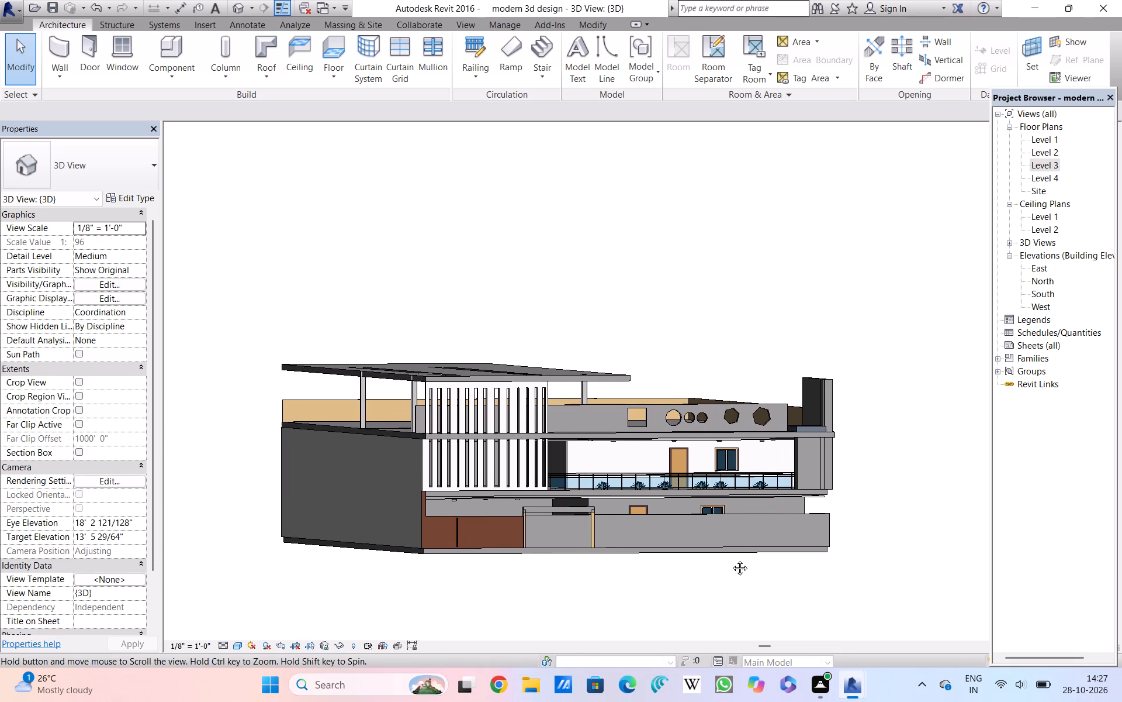
{"action": "middle_click_drag", "start_coordinate": [731, 559], "coordinate": [677, 576]}
{"action": "middle_click_drag", "start_coordinate": [849, 495], "coordinate": [834, 505]}
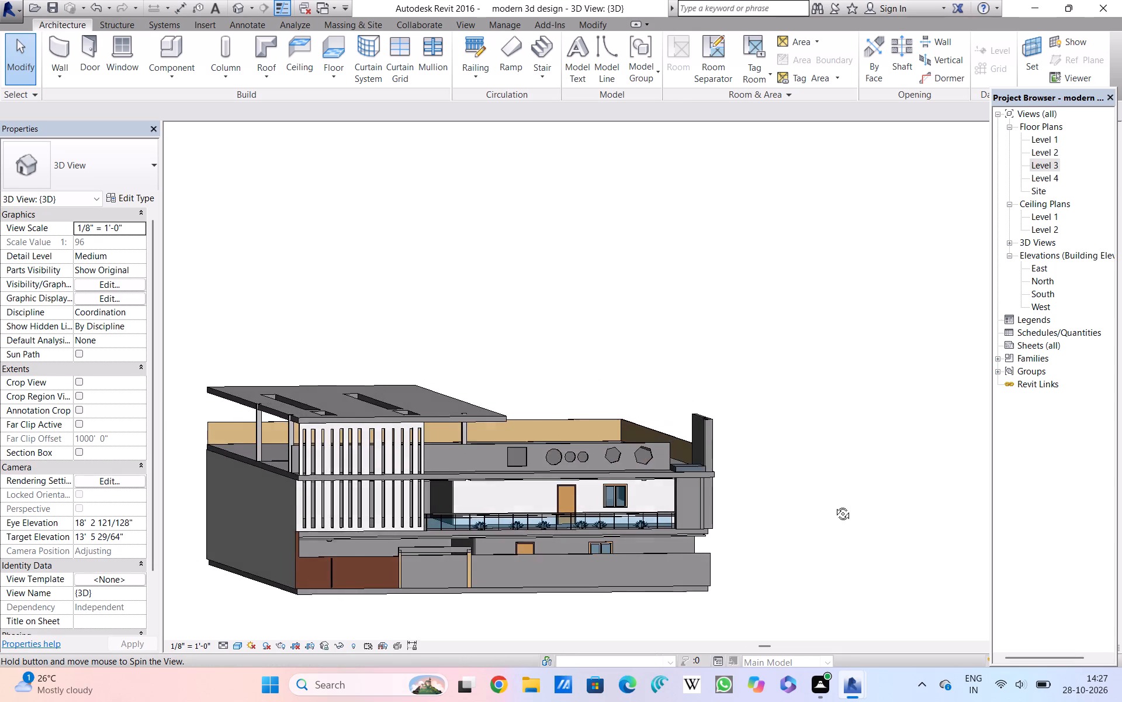
{"action": "middle_click_drag", "start_coordinate": [834, 505], "coordinate": [827, 508]}
{"action": "middle_click_drag", "start_coordinate": [766, 525], "coordinate": [825, 515]}
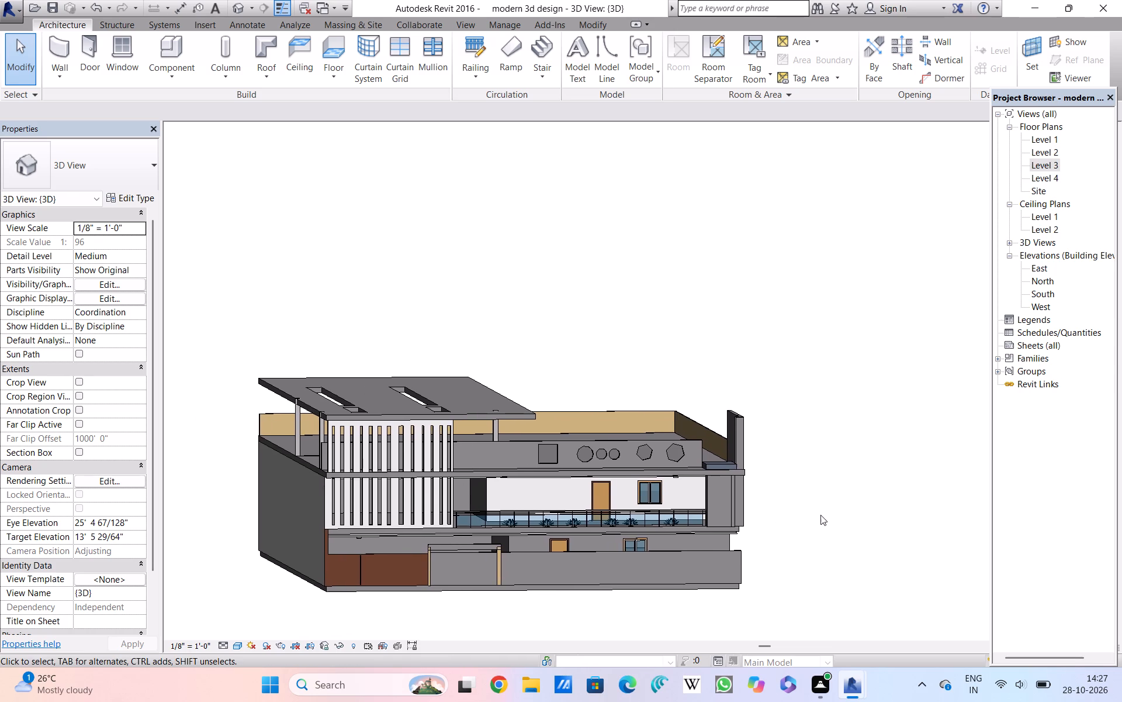
{"action": "scroll", "coordinate": [819, 515], "scroll_direction": "up", "scroll_amount": 2}
{"action": "middle_click_drag", "start_coordinate": [811, 515], "coordinate": [924, 508]}
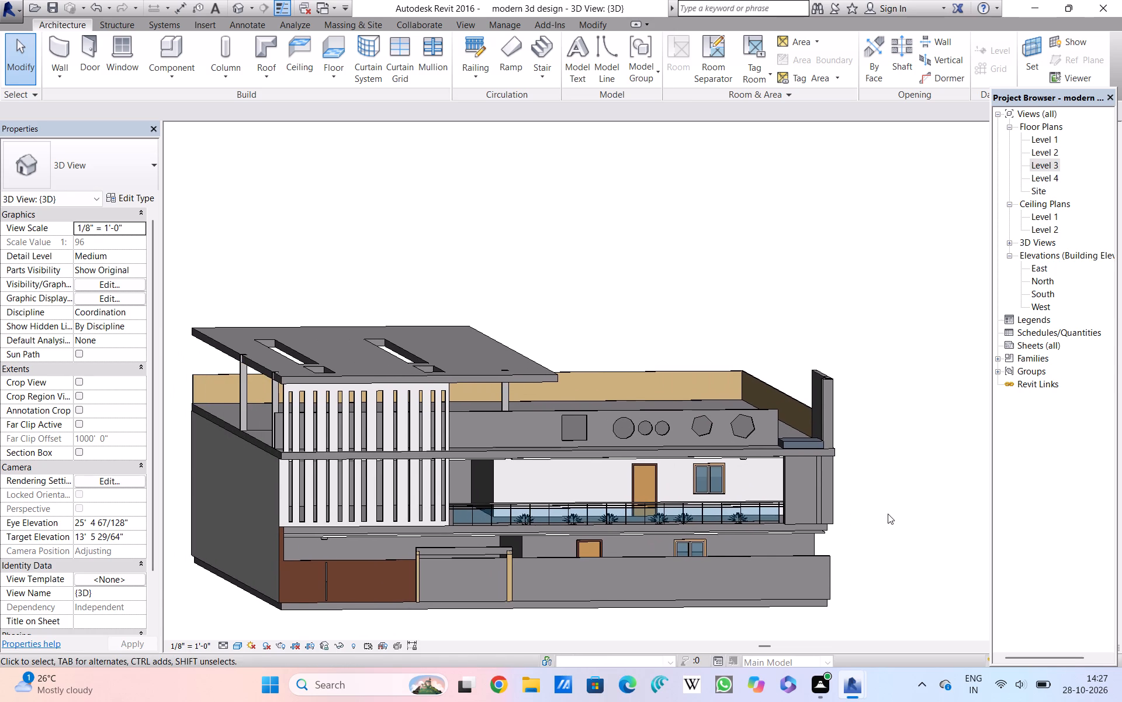
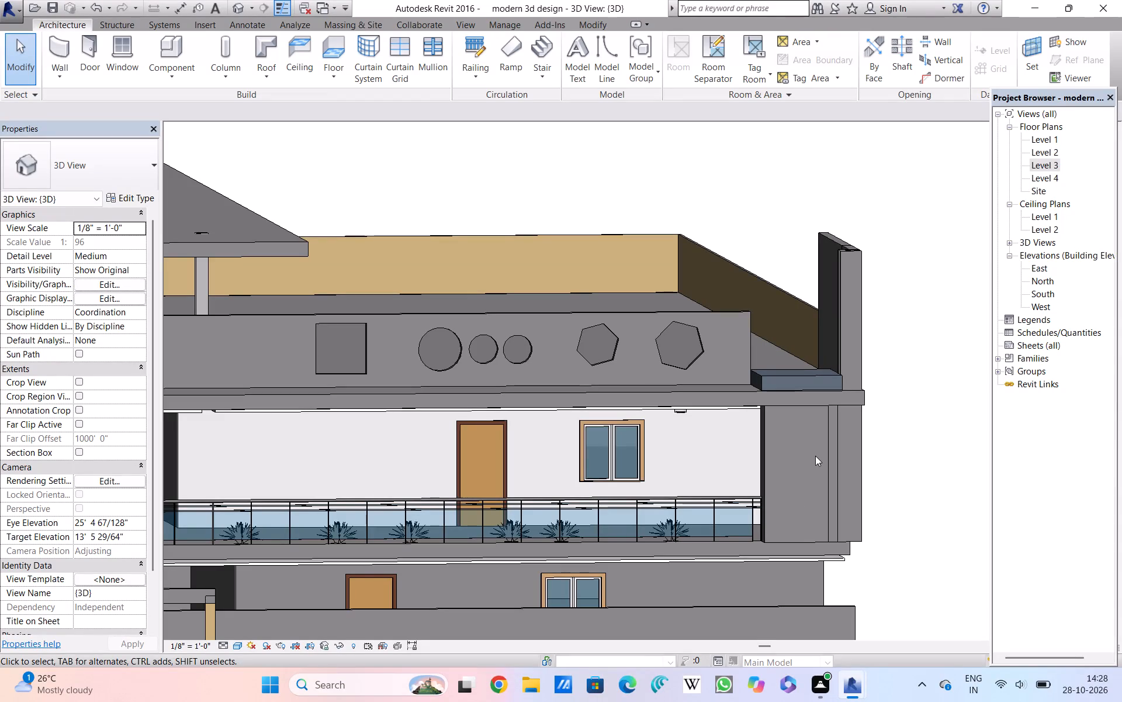
Examine the front facade in 3D around the parapet openings, planter, upper balcony railing, door and window.
{"action": "scroll", "coordinate": [822, 445], "scroll_direction": "up", "scroll_amount": 2}
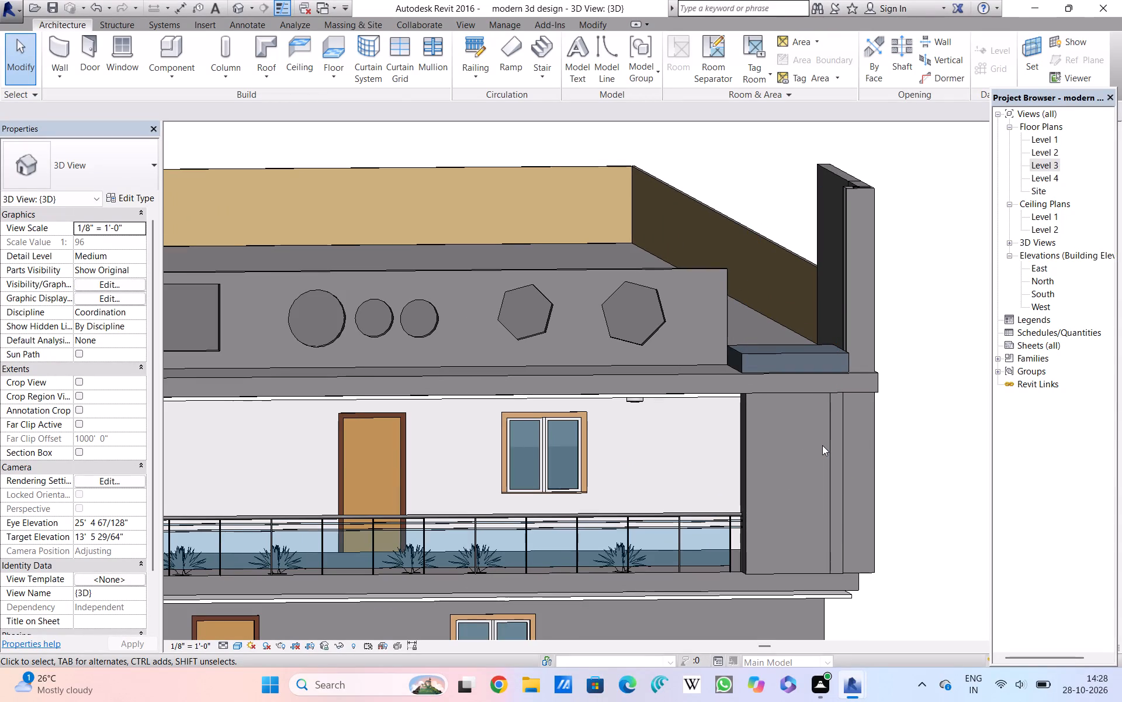
{"action": "scroll", "coordinate": [822, 445], "scroll_direction": "up", "scroll_amount": 3}
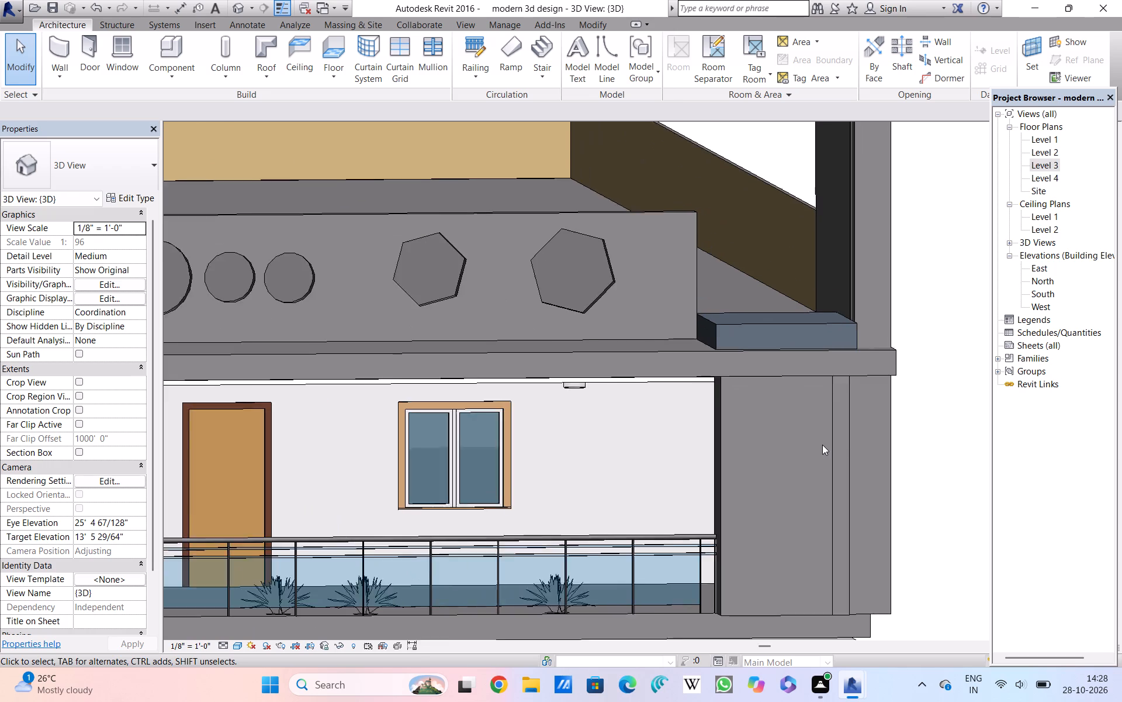
{"action": "middle_click_drag", "start_coordinate": [633, 497], "coordinate": [777, 462]}
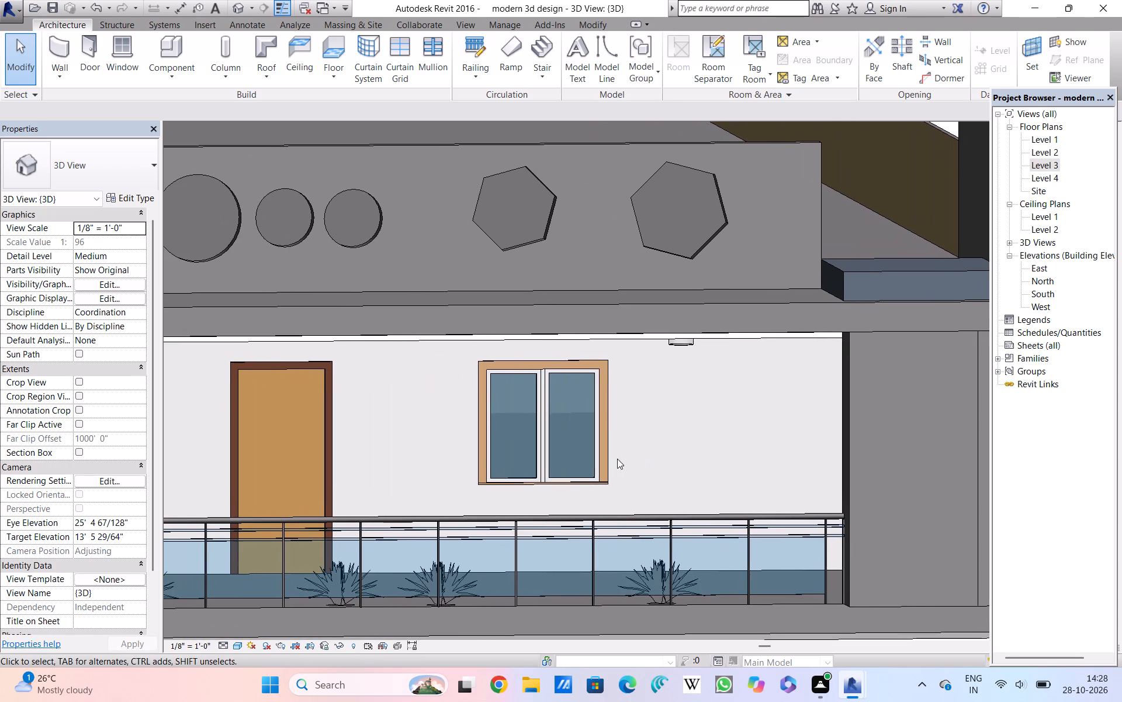
{"action": "scroll", "coordinate": [622, 445], "scroll_direction": "up", "scroll_amount": 1}
{"action": "scroll", "coordinate": [681, 421], "scroll_direction": "up", "scroll_amount": 2}
{"action": "scroll", "coordinate": [681, 421], "scroll_direction": "down", "scroll_amount": 5}
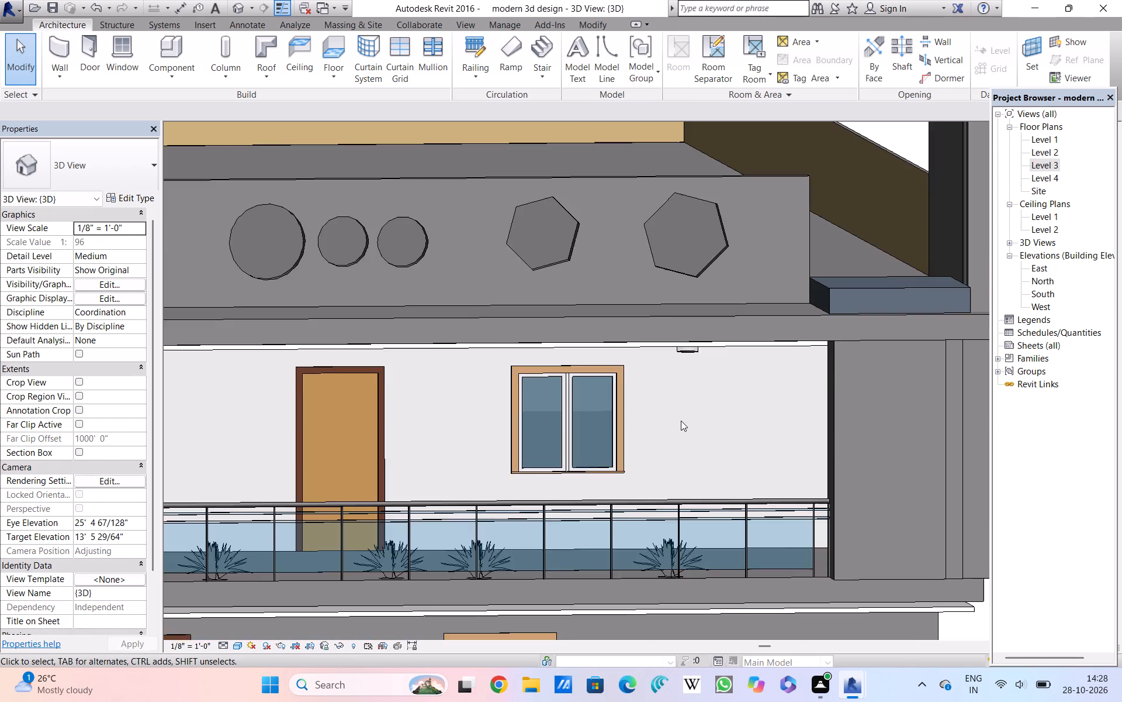
{"action": "scroll", "coordinate": [681, 421], "scroll_direction": "down", "scroll_amount": 6}
{"action": "middle_click_drag", "start_coordinate": [681, 421], "coordinate": [716, 421]}
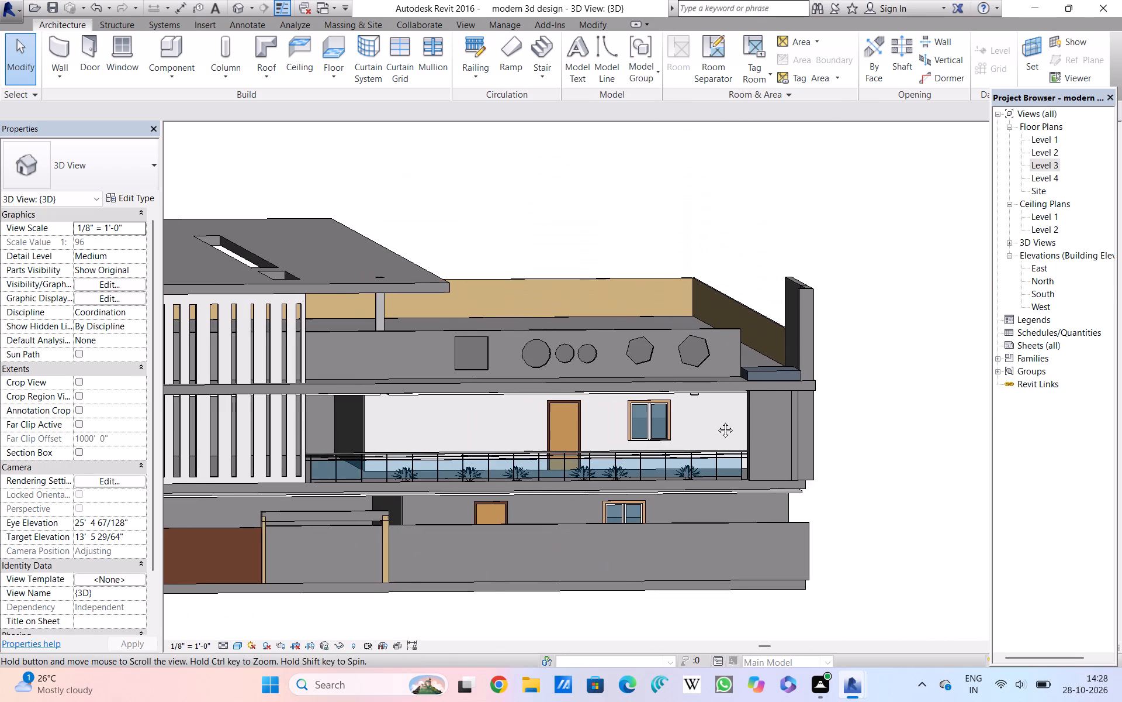
{"action": "middle_click_drag", "start_coordinate": [716, 421], "coordinate": [798, 417]}
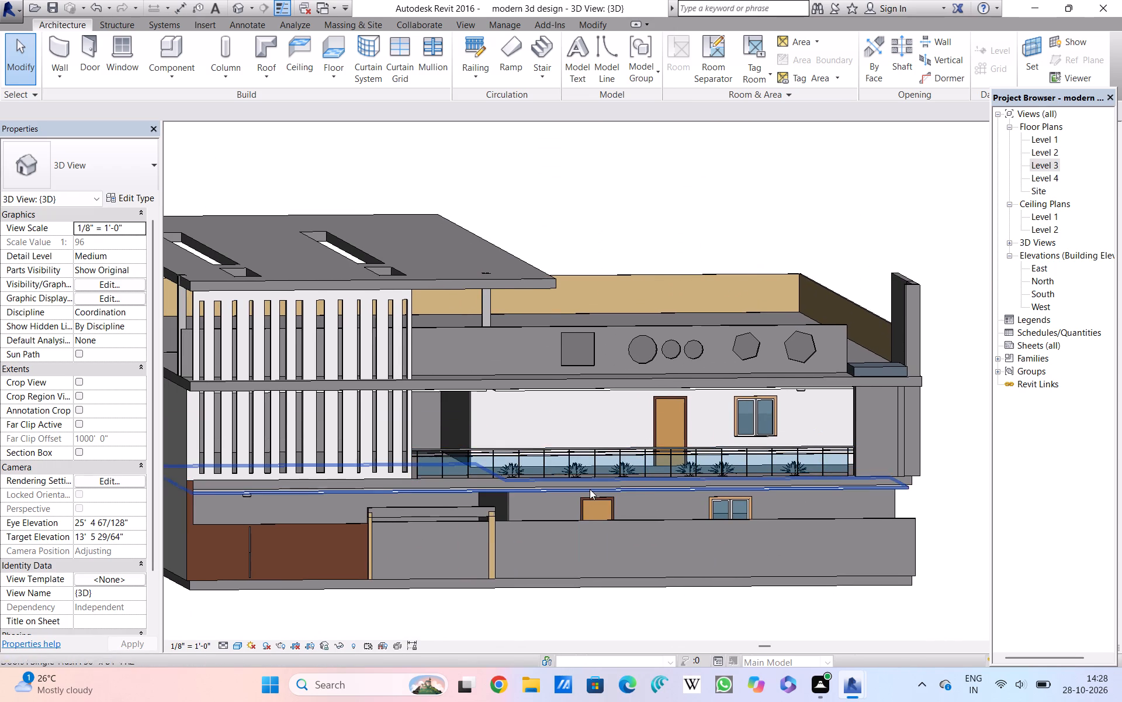
{"action": "scroll", "coordinate": [590, 489], "scroll_direction": "up", "scroll_amount": 2}
{"action": "scroll", "coordinate": [590, 488], "scroll_direction": "down", "scroll_amount": 3}
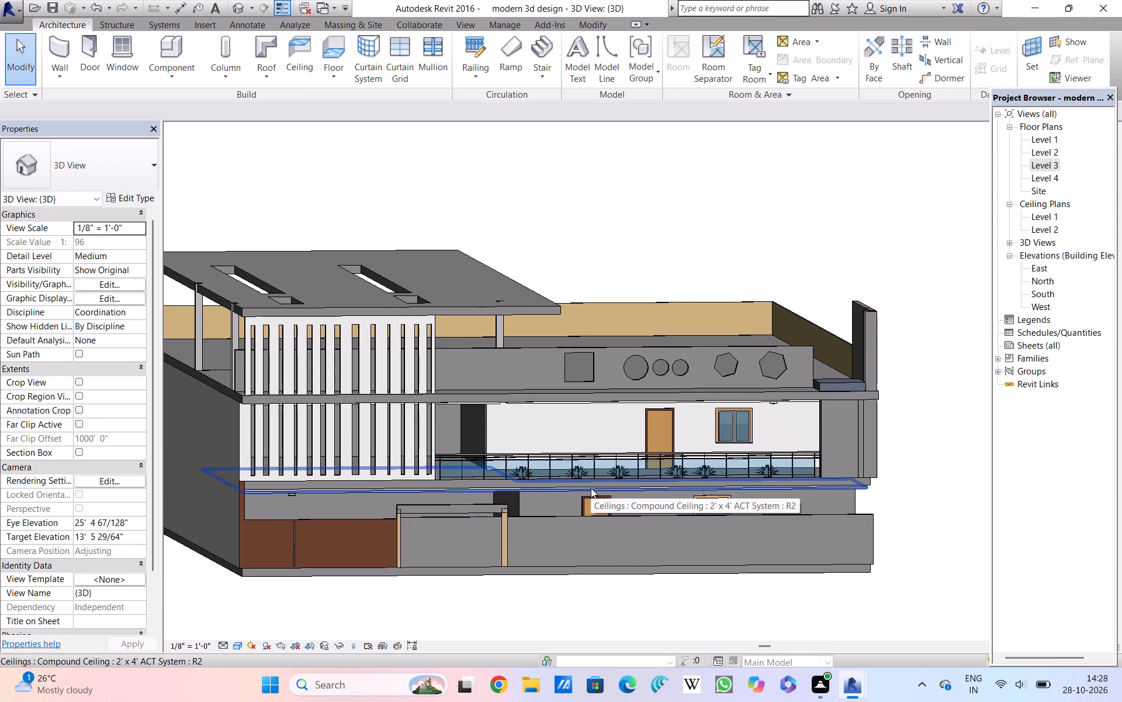
Examine the slatted screen, the raised roof slab with its supports, and the adjoining side wall in 3D.
{"action": "middle_click_drag", "start_coordinate": [591, 488], "coordinate": [723, 487]}
{"action": "scroll", "coordinate": [359, 403], "scroll_direction": "up", "scroll_amount": 7}
{"action": "scroll", "coordinate": [380, 402], "scroll_direction": "down", "scroll_amount": 5}
{"action": "middle_click_drag", "start_coordinate": [455, 401], "coordinate": [469, 400]}
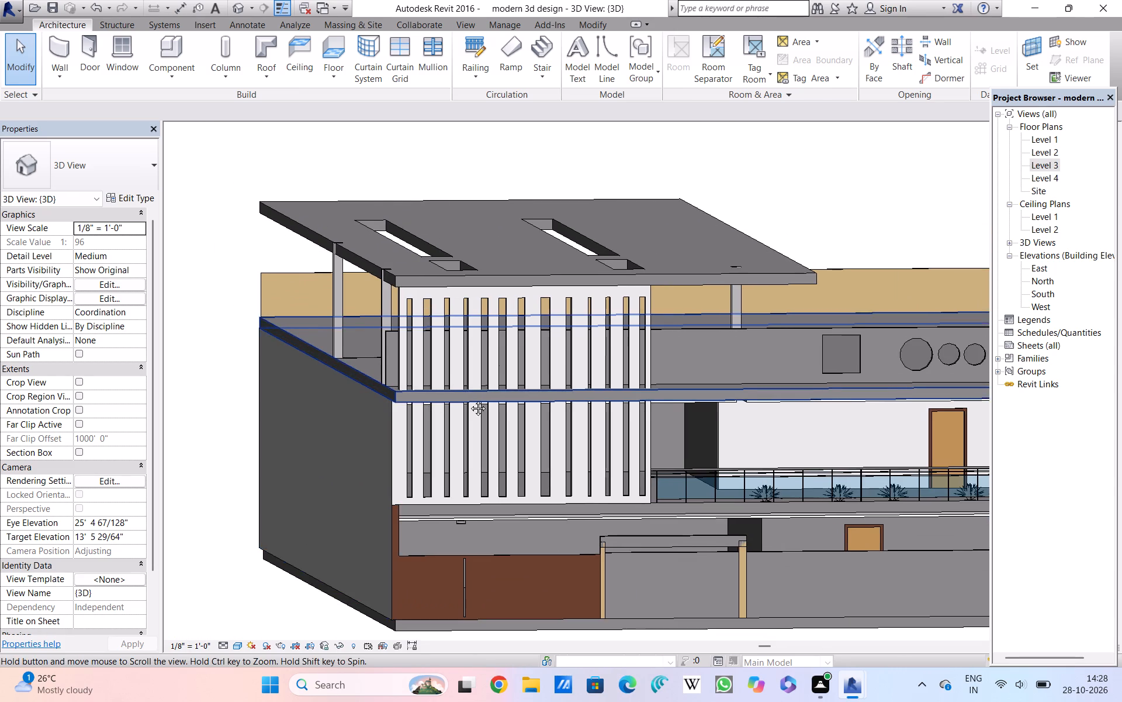
{"action": "middle_click_drag", "start_coordinate": [469, 400], "coordinate": [555, 373]}
{"action": "scroll", "coordinate": [465, 403], "scroll_direction": "up", "scroll_amount": 3}
{"action": "scroll", "coordinate": [465, 402], "scroll_direction": "down", "scroll_amount": 3}
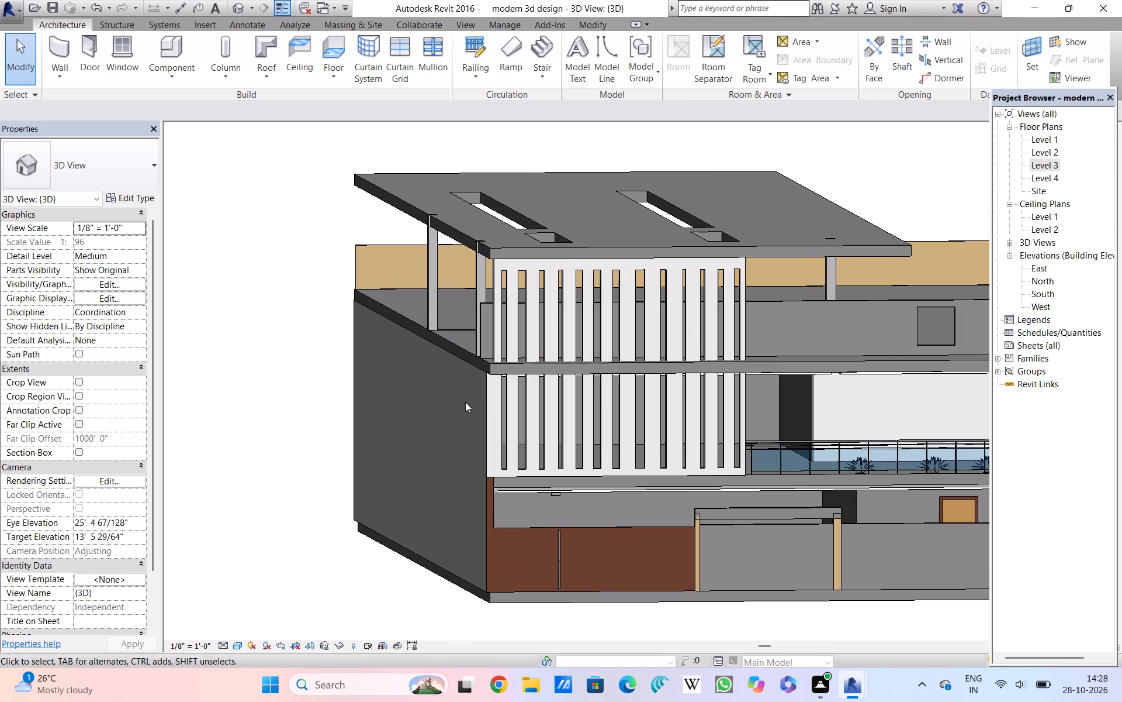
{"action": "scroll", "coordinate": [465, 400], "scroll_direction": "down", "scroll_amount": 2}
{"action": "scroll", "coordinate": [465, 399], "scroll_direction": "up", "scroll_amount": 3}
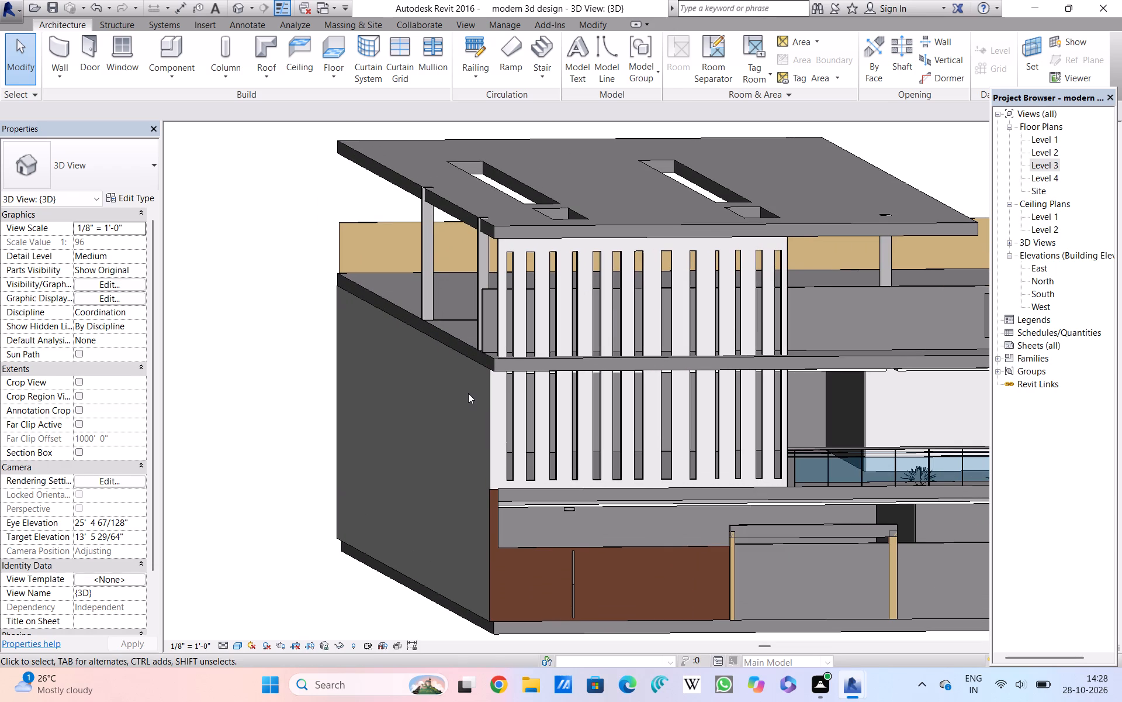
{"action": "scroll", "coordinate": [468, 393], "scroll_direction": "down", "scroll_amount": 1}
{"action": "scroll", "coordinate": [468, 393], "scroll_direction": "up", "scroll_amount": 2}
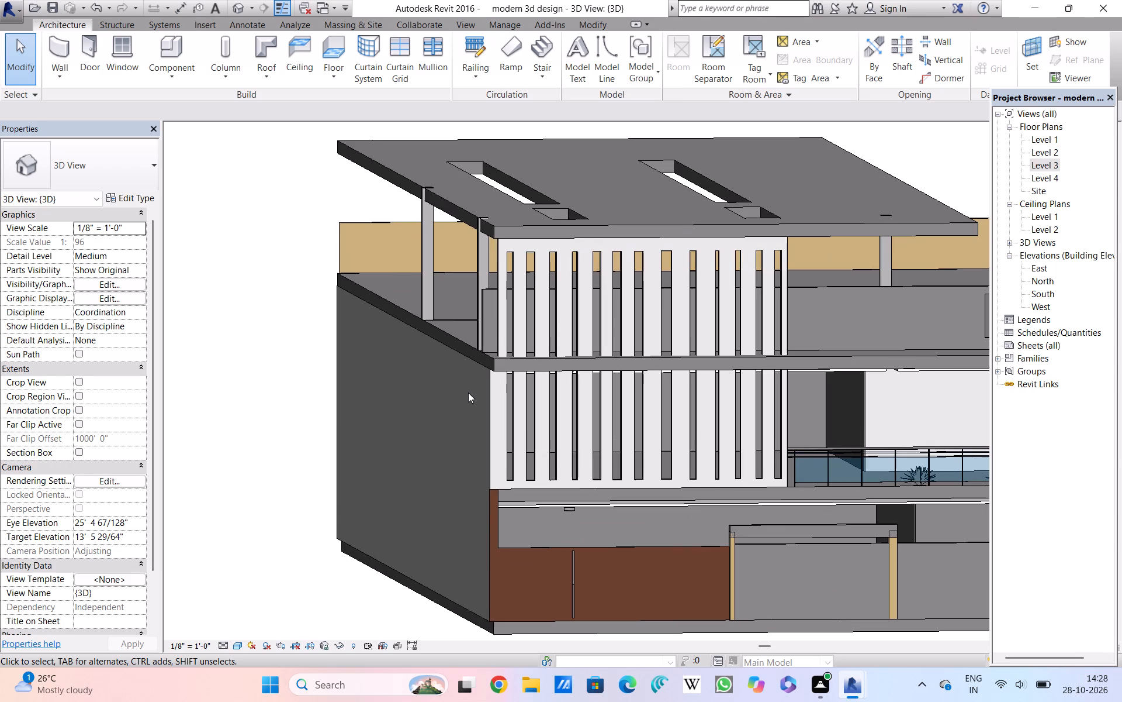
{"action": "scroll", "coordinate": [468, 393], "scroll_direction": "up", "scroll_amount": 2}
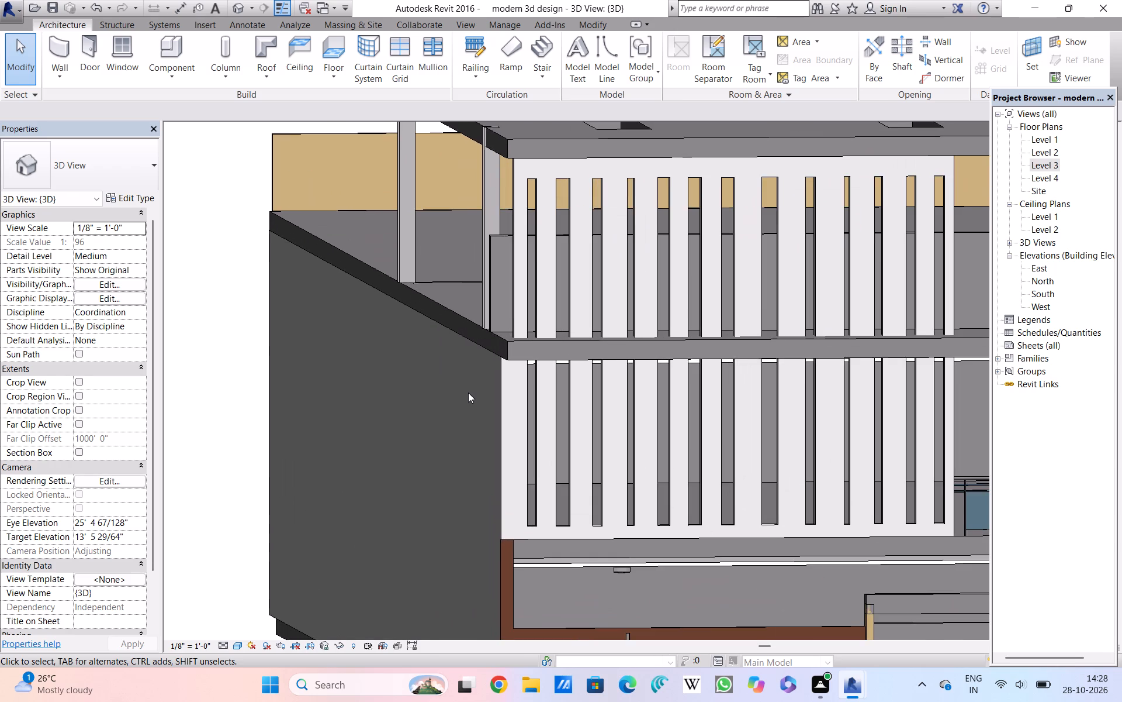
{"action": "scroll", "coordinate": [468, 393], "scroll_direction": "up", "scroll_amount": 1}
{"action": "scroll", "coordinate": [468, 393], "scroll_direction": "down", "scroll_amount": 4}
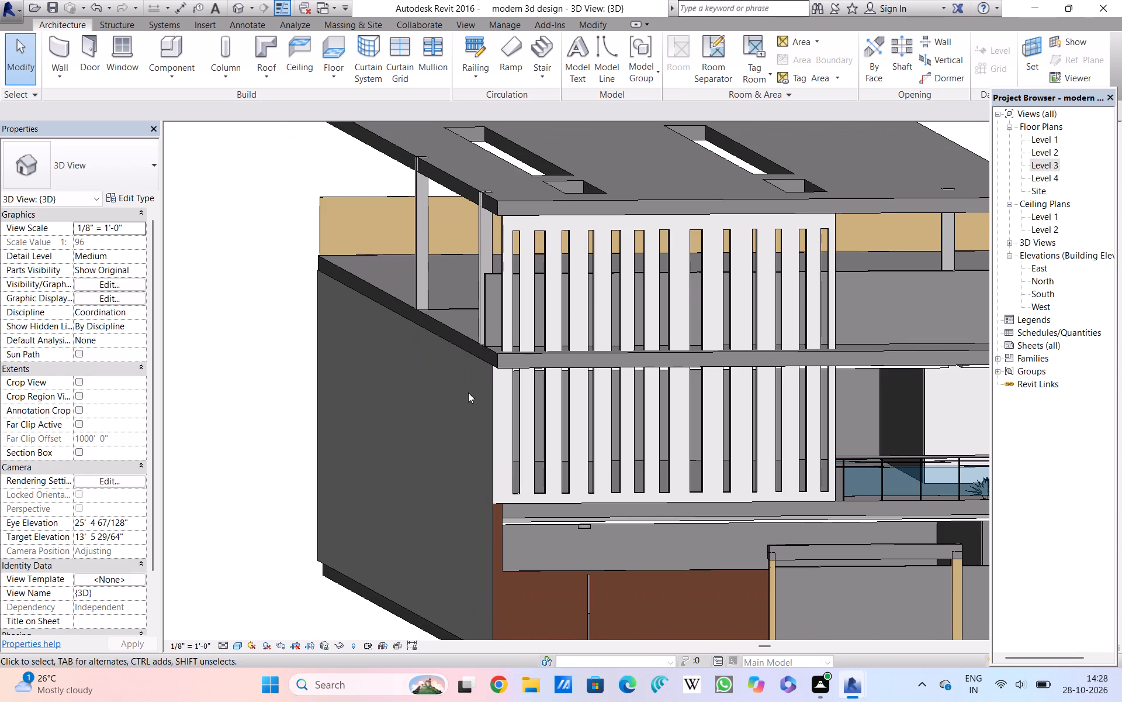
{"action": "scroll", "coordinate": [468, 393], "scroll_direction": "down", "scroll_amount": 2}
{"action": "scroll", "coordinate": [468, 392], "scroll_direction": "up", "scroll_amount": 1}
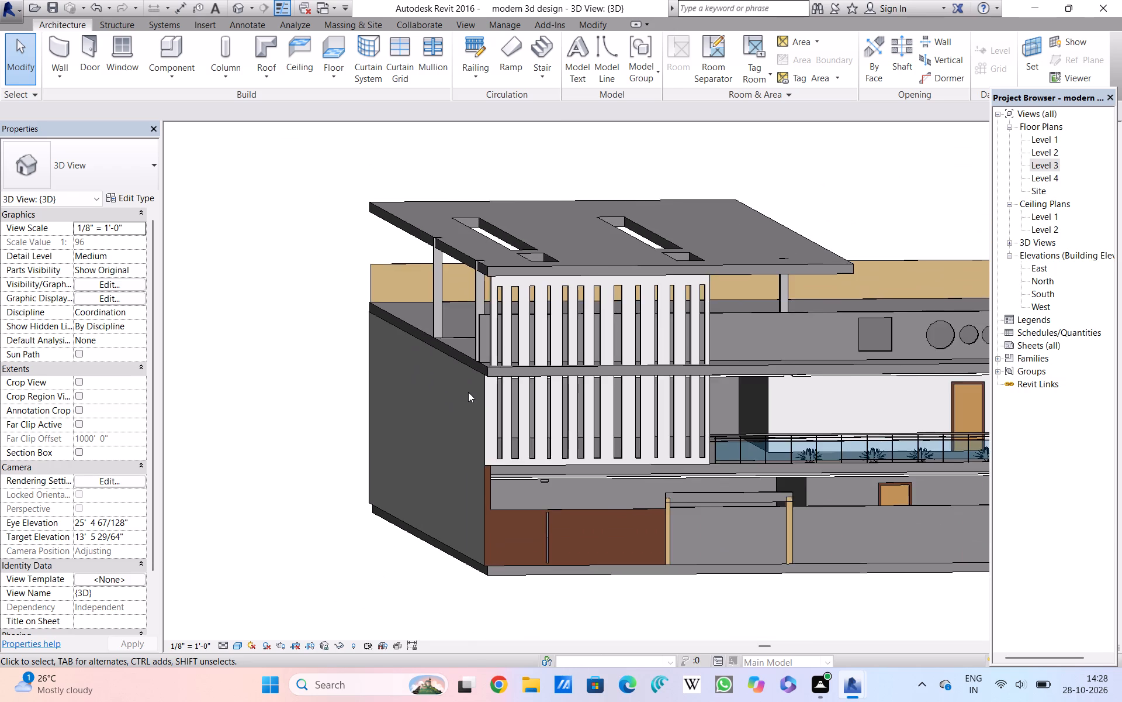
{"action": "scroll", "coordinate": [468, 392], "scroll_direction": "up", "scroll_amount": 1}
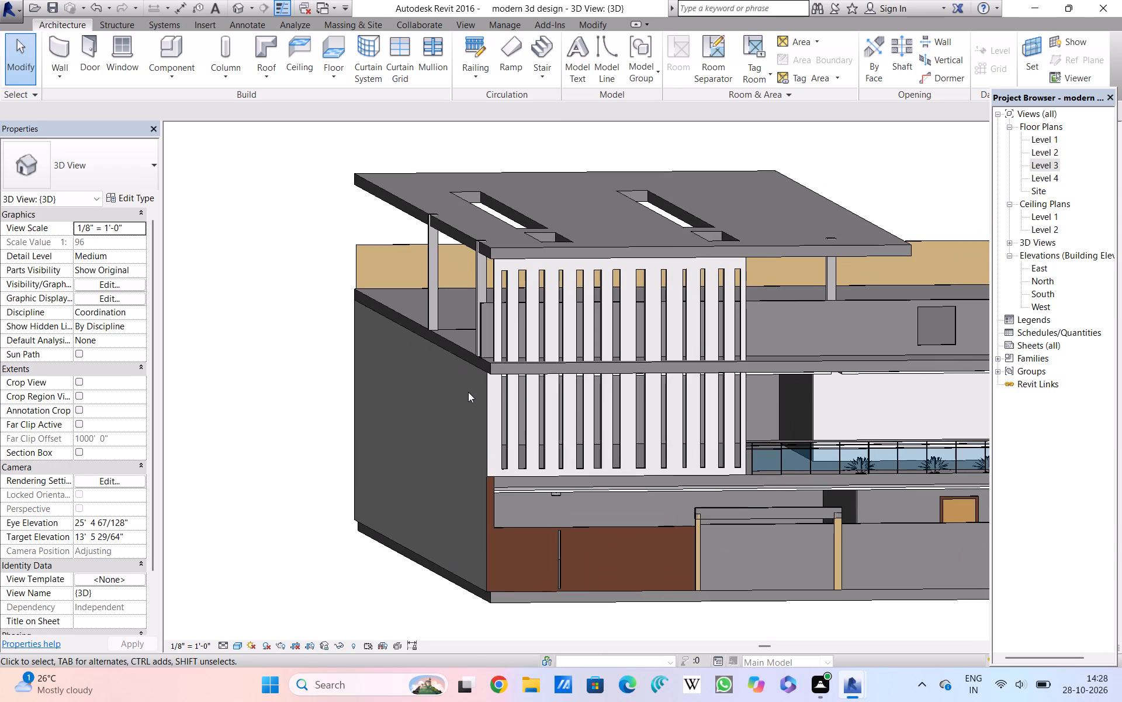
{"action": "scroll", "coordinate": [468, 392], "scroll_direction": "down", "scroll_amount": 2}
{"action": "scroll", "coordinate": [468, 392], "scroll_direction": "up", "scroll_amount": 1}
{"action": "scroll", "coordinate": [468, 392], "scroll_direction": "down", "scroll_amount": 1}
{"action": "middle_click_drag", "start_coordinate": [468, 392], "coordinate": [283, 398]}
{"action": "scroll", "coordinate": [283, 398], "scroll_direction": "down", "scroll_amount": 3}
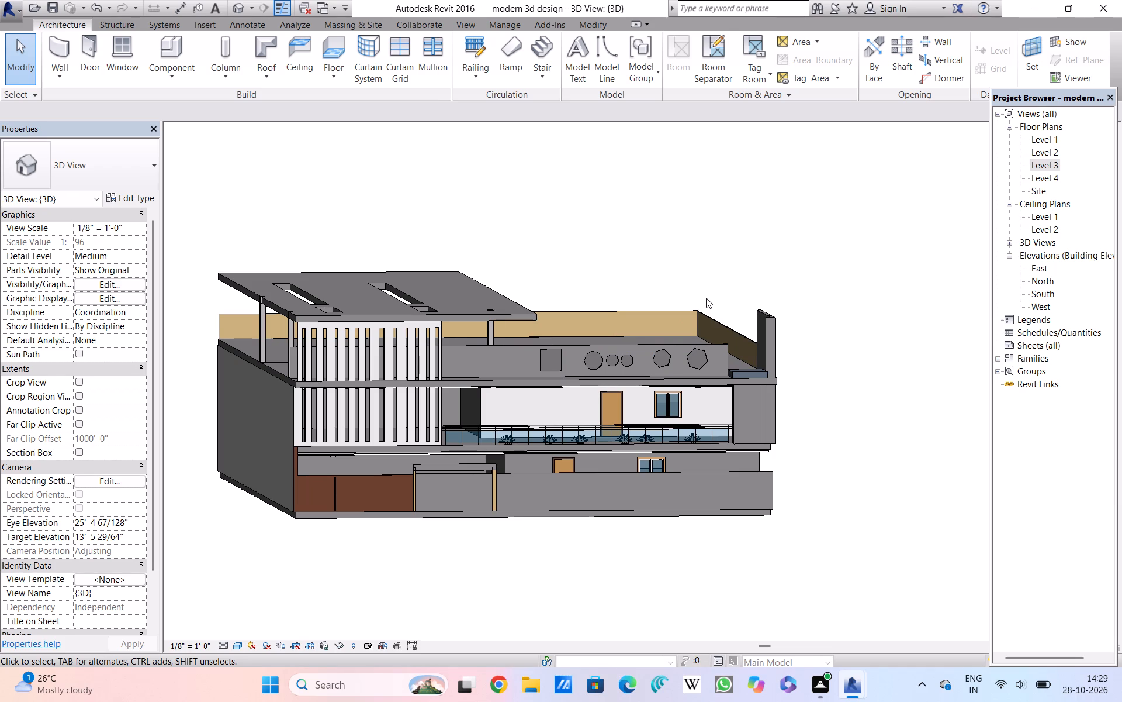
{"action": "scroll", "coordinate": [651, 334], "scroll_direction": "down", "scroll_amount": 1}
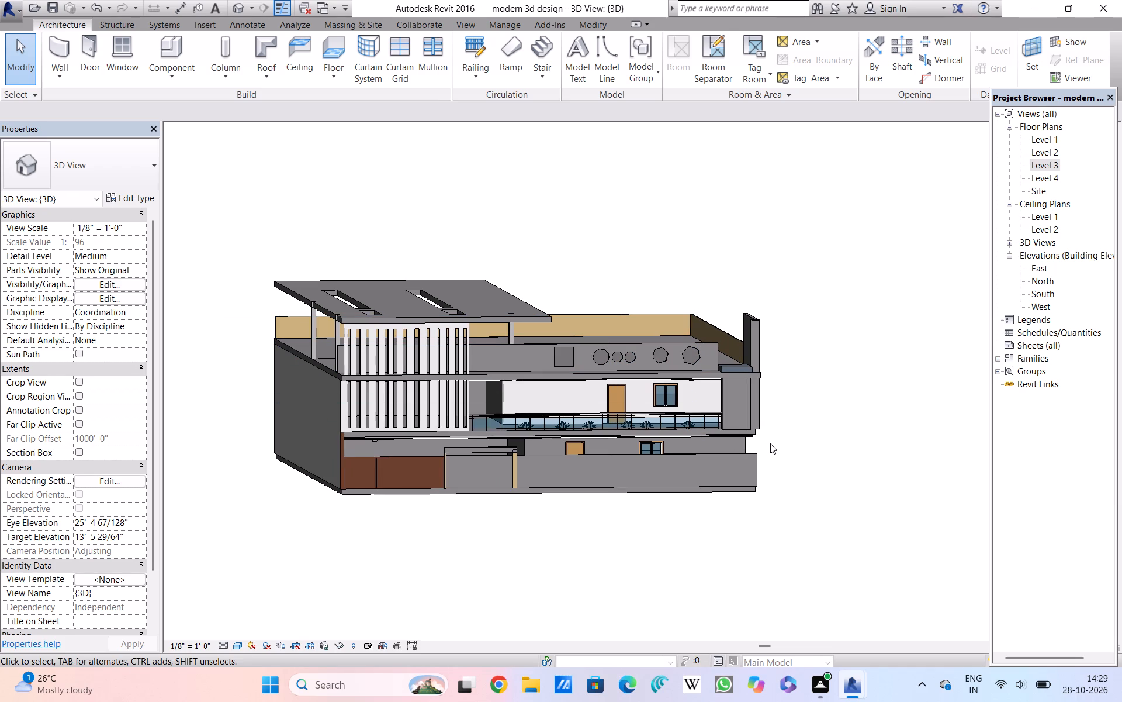
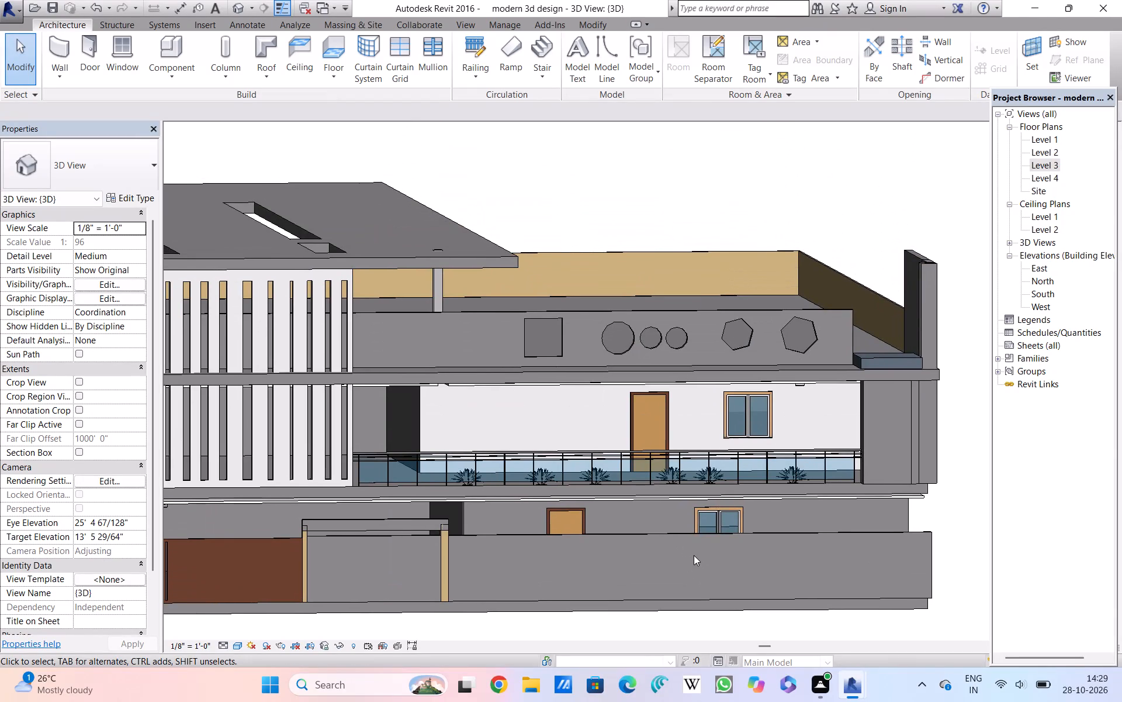
Examine the upper balcony's door, window and glass railing closely in 3D, including the wall area below the window.
{"action": "scroll", "coordinate": [694, 555], "scroll_direction": "down", "scroll_amount": 5}
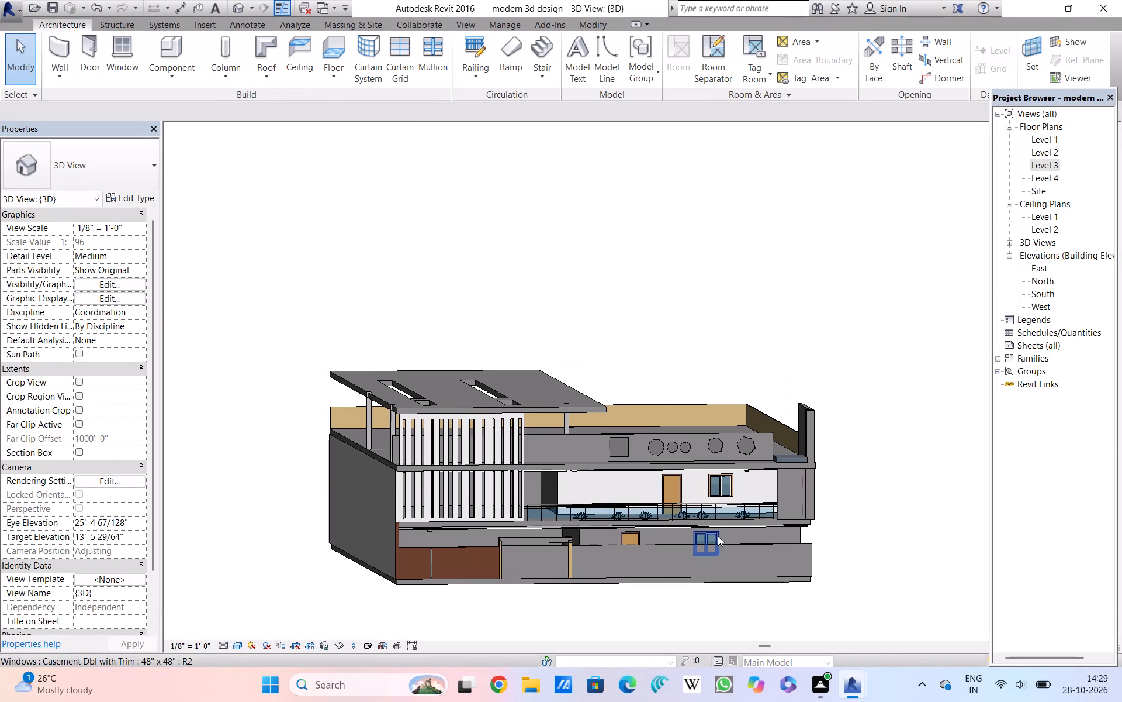
{"action": "scroll", "coordinate": [716, 515], "scroll_direction": "up", "scroll_amount": 7}
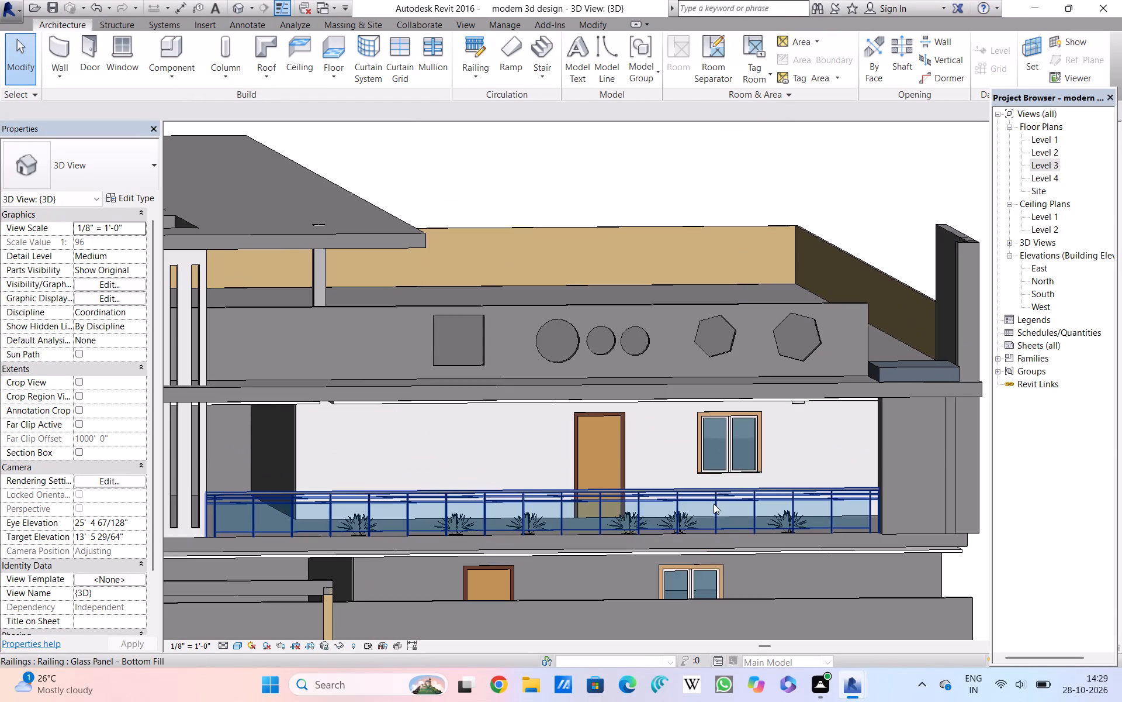
{"action": "scroll", "coordinate": [714, 504], "scroll_direction": "up", "scroll_amount": 6}
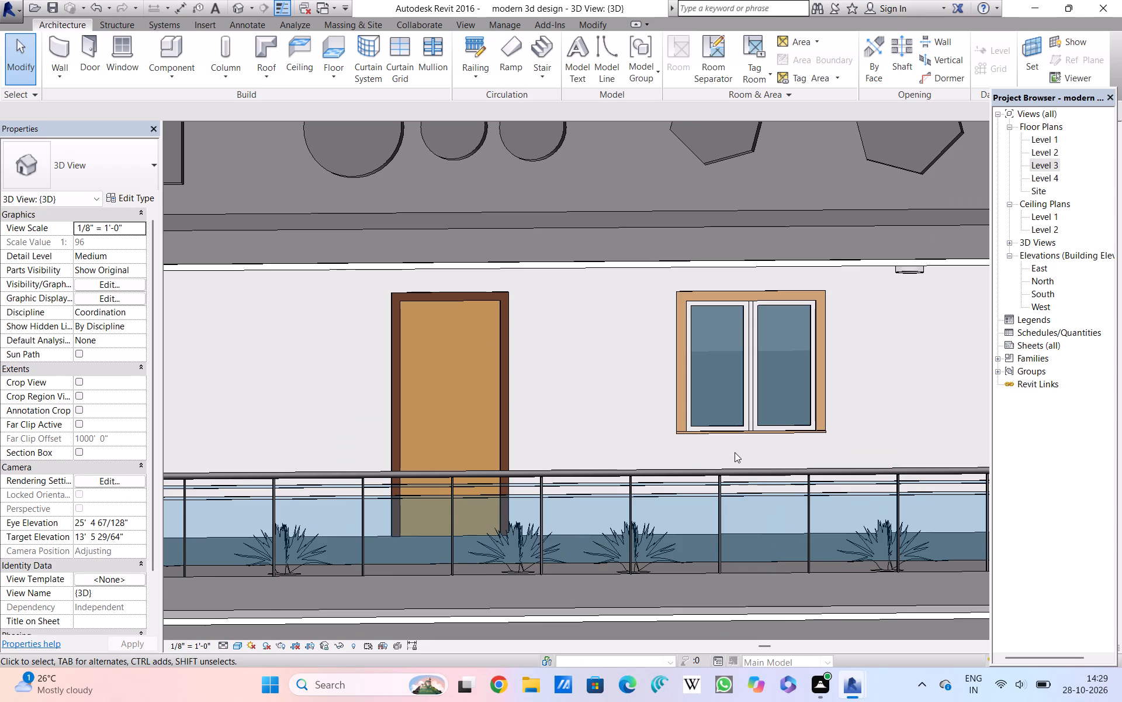
{"action": "scroll", "coordinate": [735, 452], "scroll_direction": "down", "scroll_amount": 4}
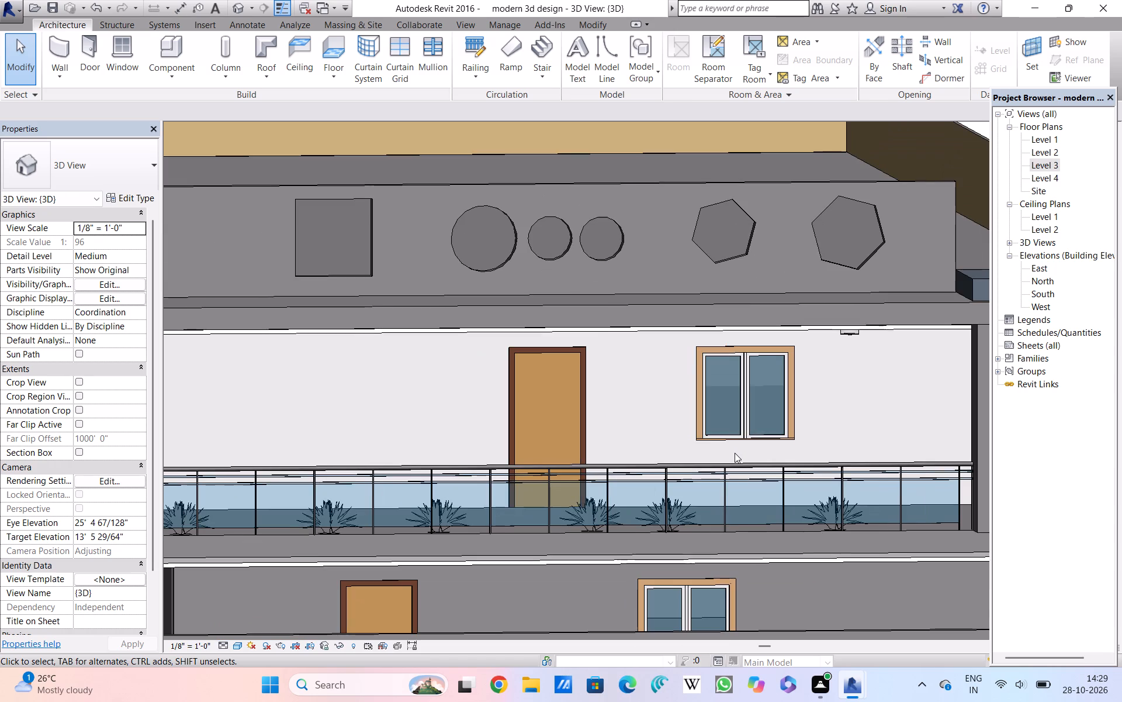
{"action": "scroll", "coordinate": [733, 453], "scroll_direction": "up", "scroll_amount": 15}
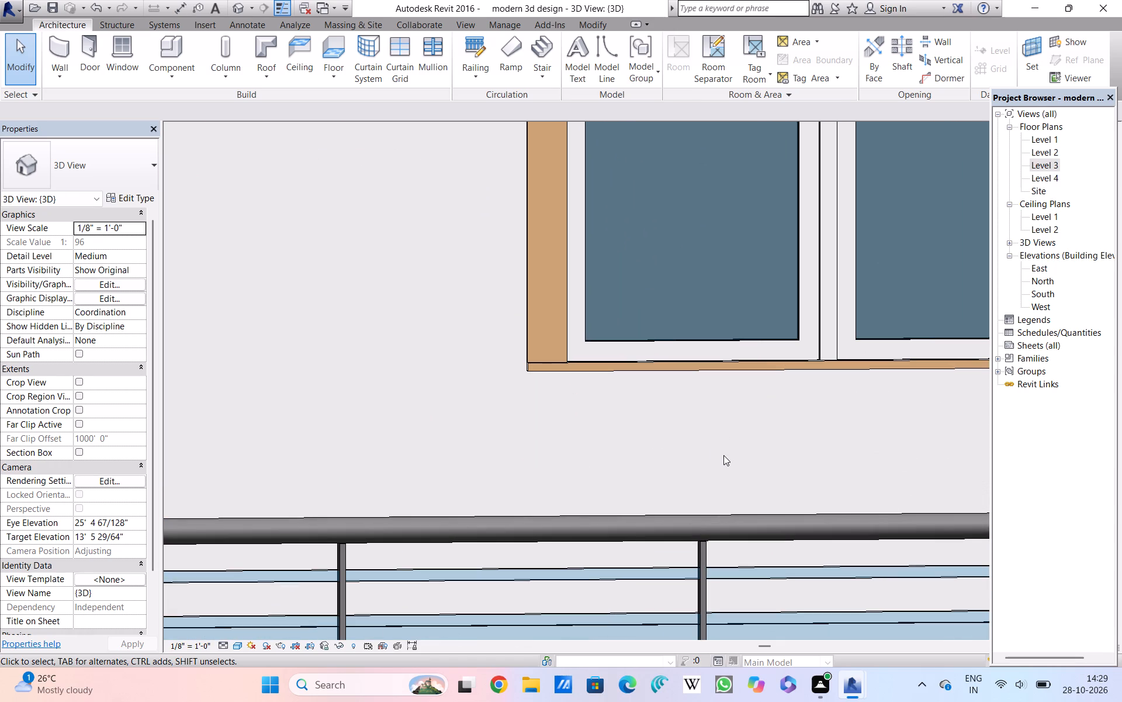
{"action": "scroll", "coordinate": [723, 455], "scroll_direction": "up", "scroll_amount": 5}
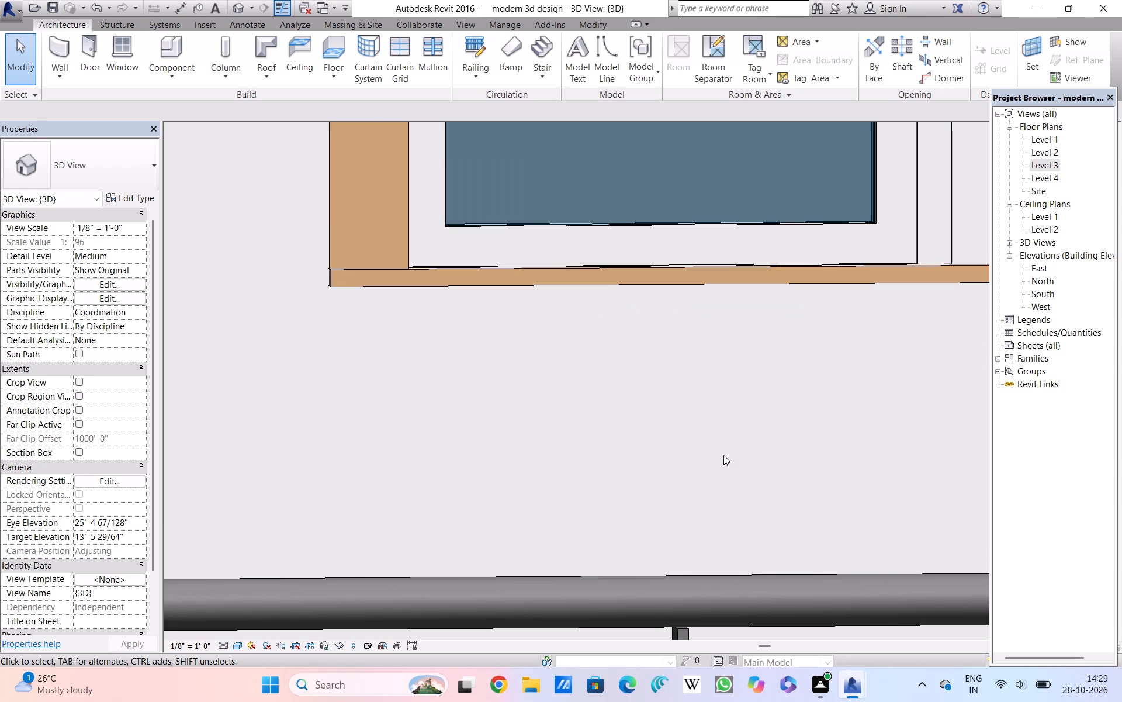
{"action": "scroll", "coordinate": [724, 456], "scroll_direction": "up", "scroll_amount": 2}
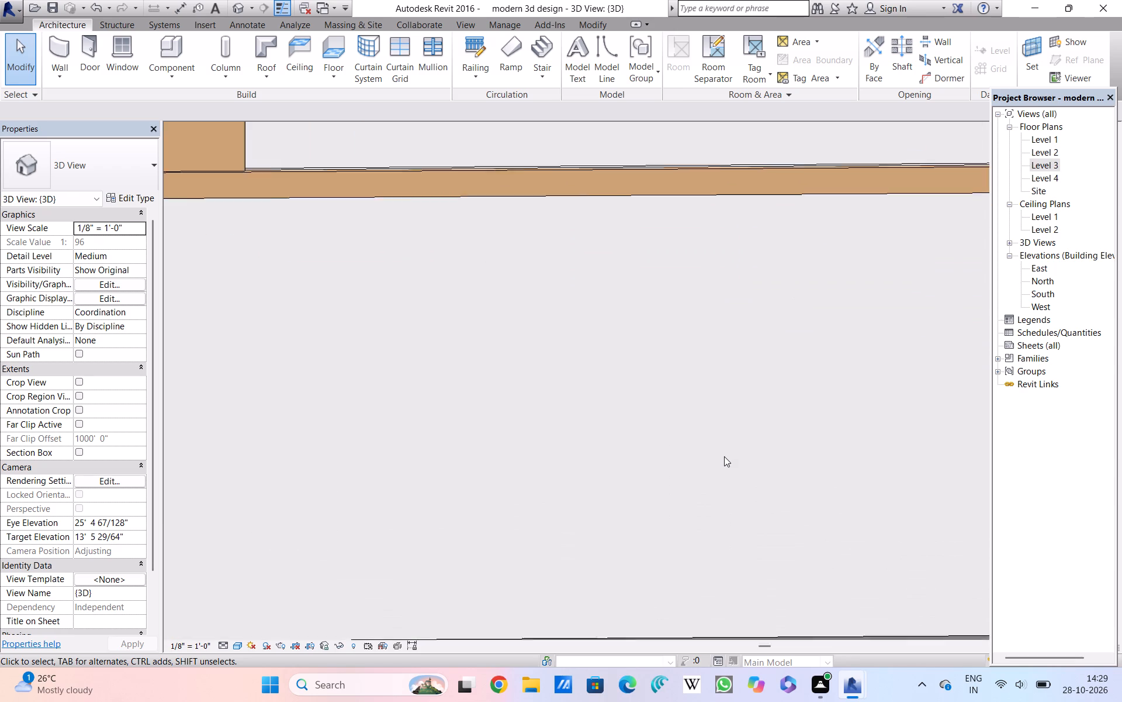
{"action": "scroll", "coordinate": [724, 456], "scroll_direction": "up", "scroll_amount": 2}
{"action": "scroll", "coordinate": [724, 456], "scroll_direction": "down", "scroll_amount": 9}
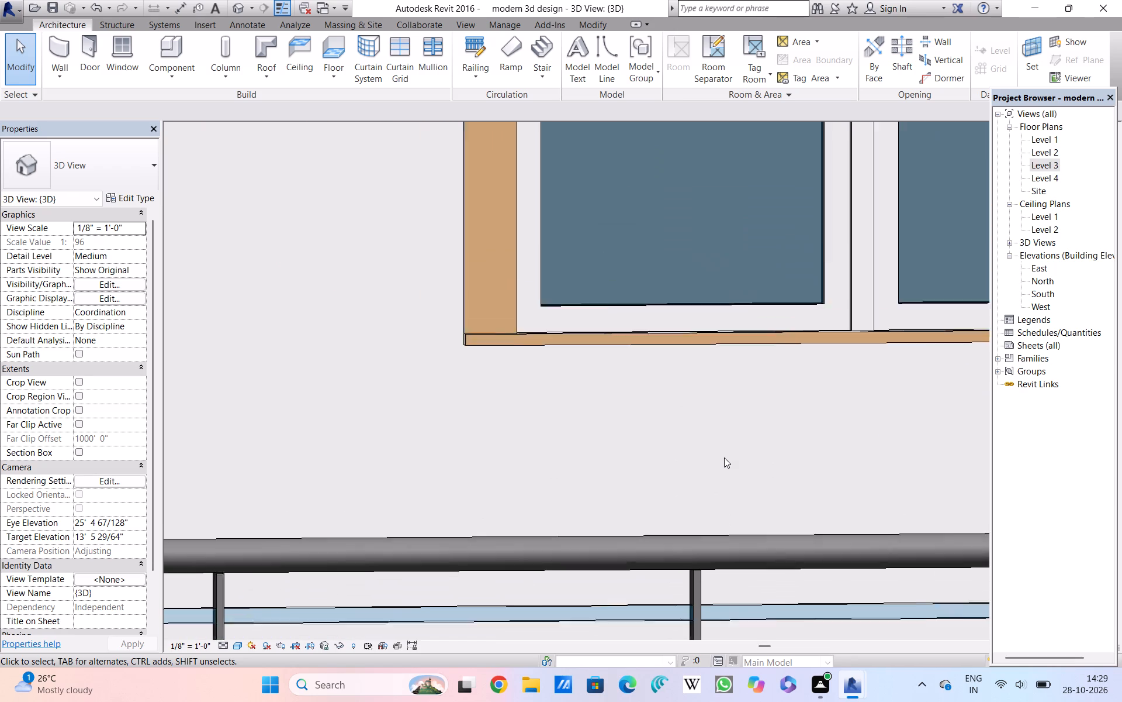
{"action": "scroll", "coordinate": [724, 457], "scroll_direction": "down", "scroll_amount": 13}
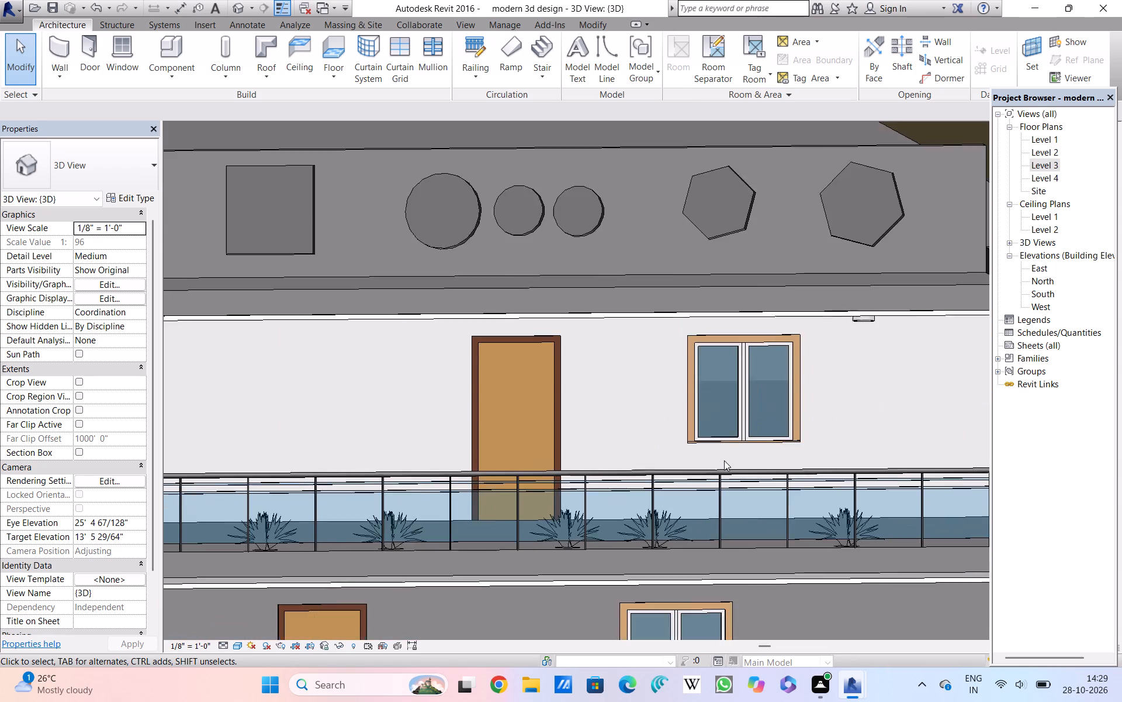
{"action": "scroll", "coordinate": [724, 460], "scroll_direction": "down", "scroll_amount": 5}
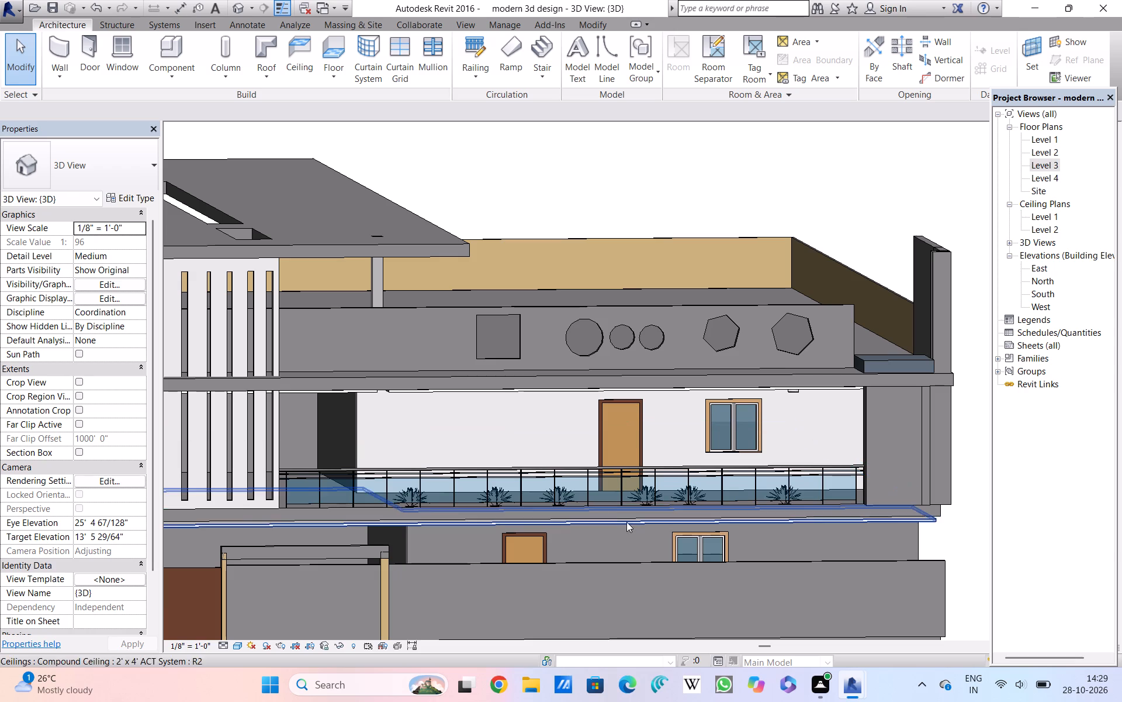
Examine the whole front facade in 3D, covering the slatted screen, raised roof slab, entrance gate and boundary wall.
{"action": "middle_click_drag", "start_coordinate": [626, 506], "coordinate": [722, 460]}
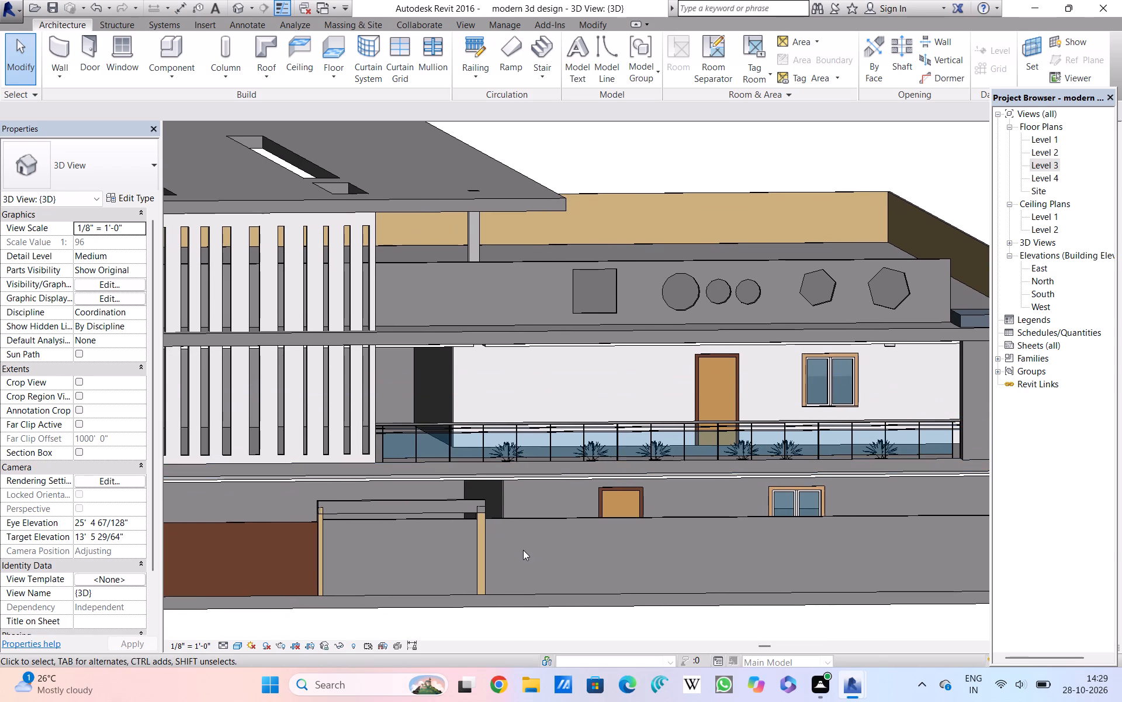
{"action": "middle_click_drag", "start_coordinate": [522, 545], "coordinate": [646, 532]}
{"action": "scroll", "coordinate": [649, 531], "scroll_direction": "down", "scroll_amount": 2}
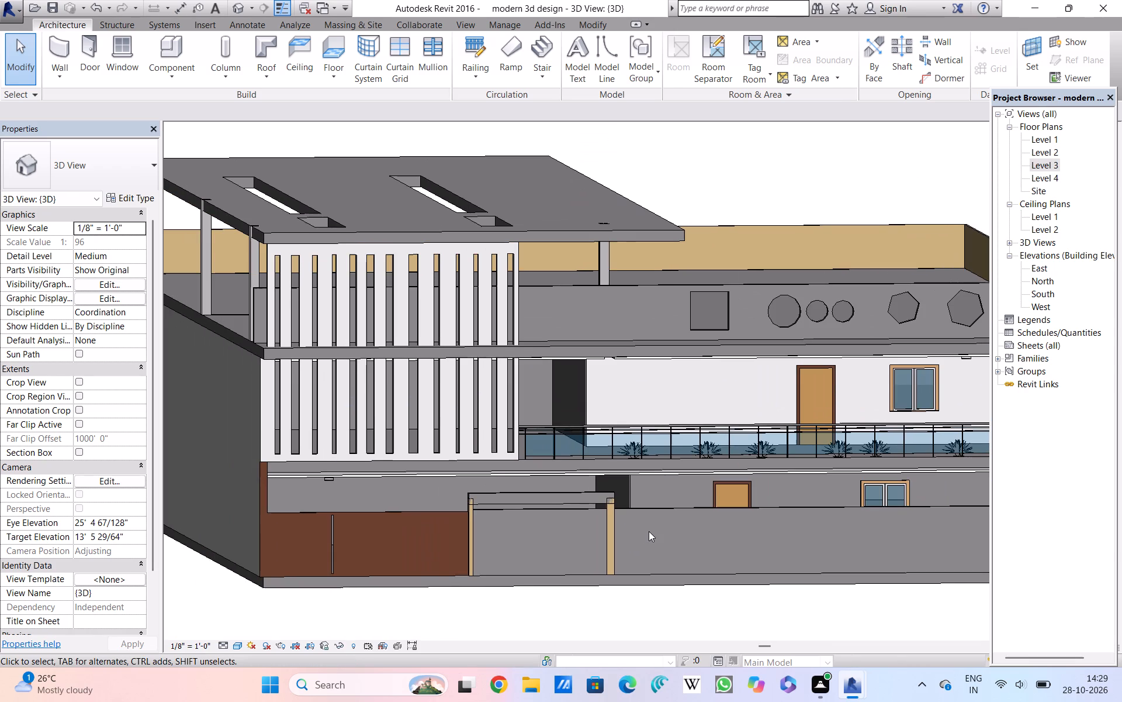
{"action": "scroll", "coordinate": [649, 531], "scroll_direction": "down", "scroll_amount": 1}
{"action": "middle_click_drag", "start_coordinate": [663, 528], "coordinate": [617, 531]}
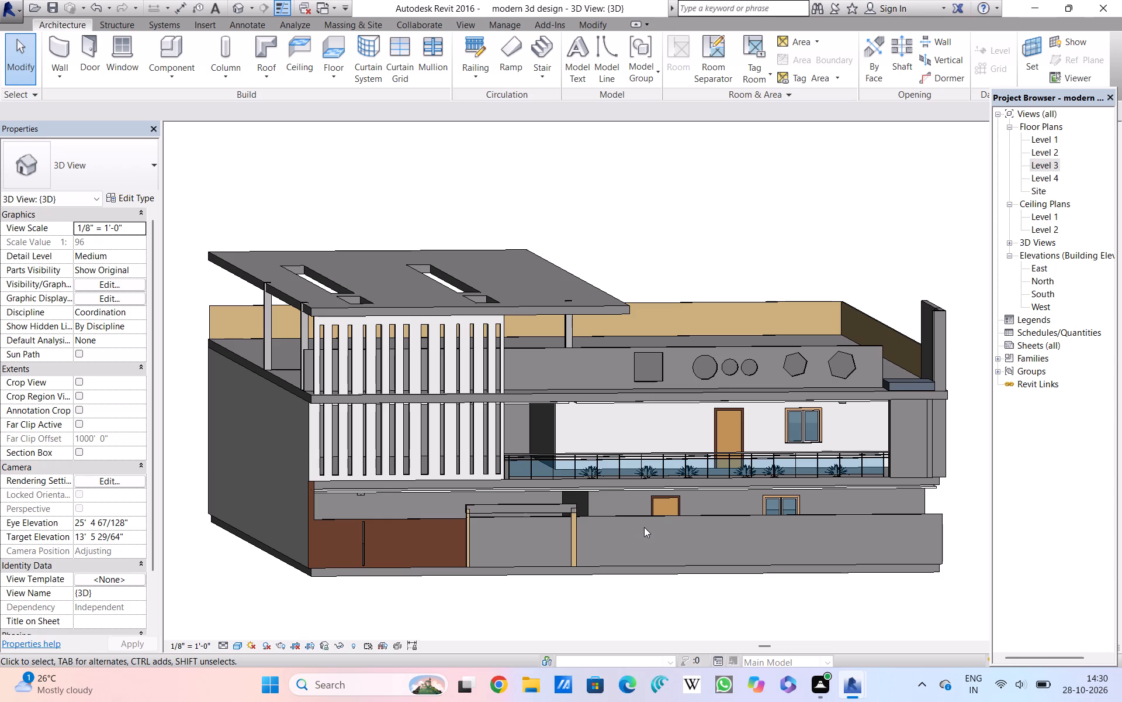
{"action": "scroll", "coordinate": [648, 531], "scroll_direction": "up", "scroll_amount": 2}
{"action": "scroll", "coordinate": [648, 532], "scroll_direction": "down", "scroll_amount": 2}
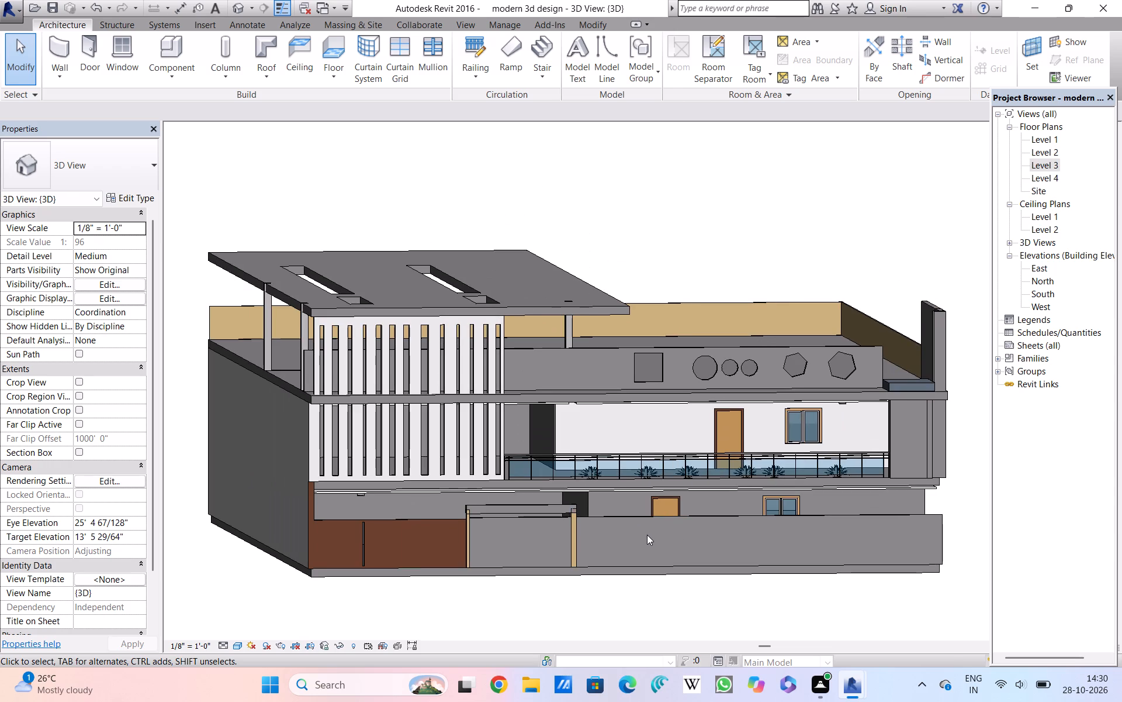
{"action": "scroll", "coordinate": [647, 535], "scroll_direction": "up", "scroll_amount": 2}
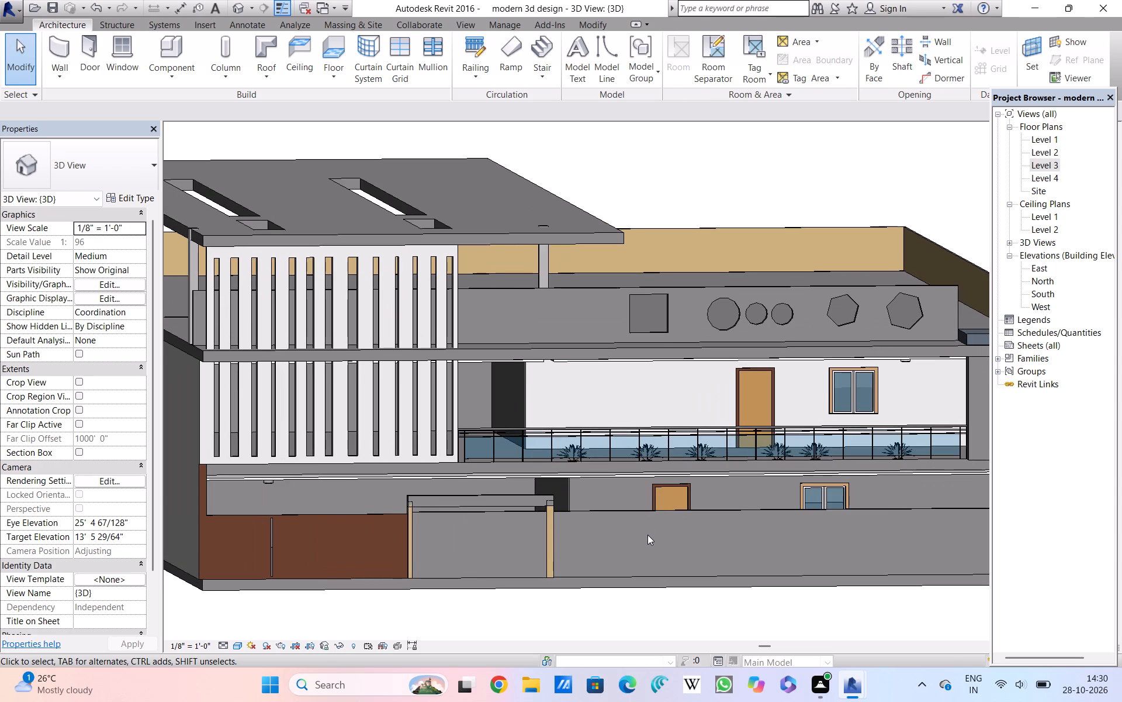